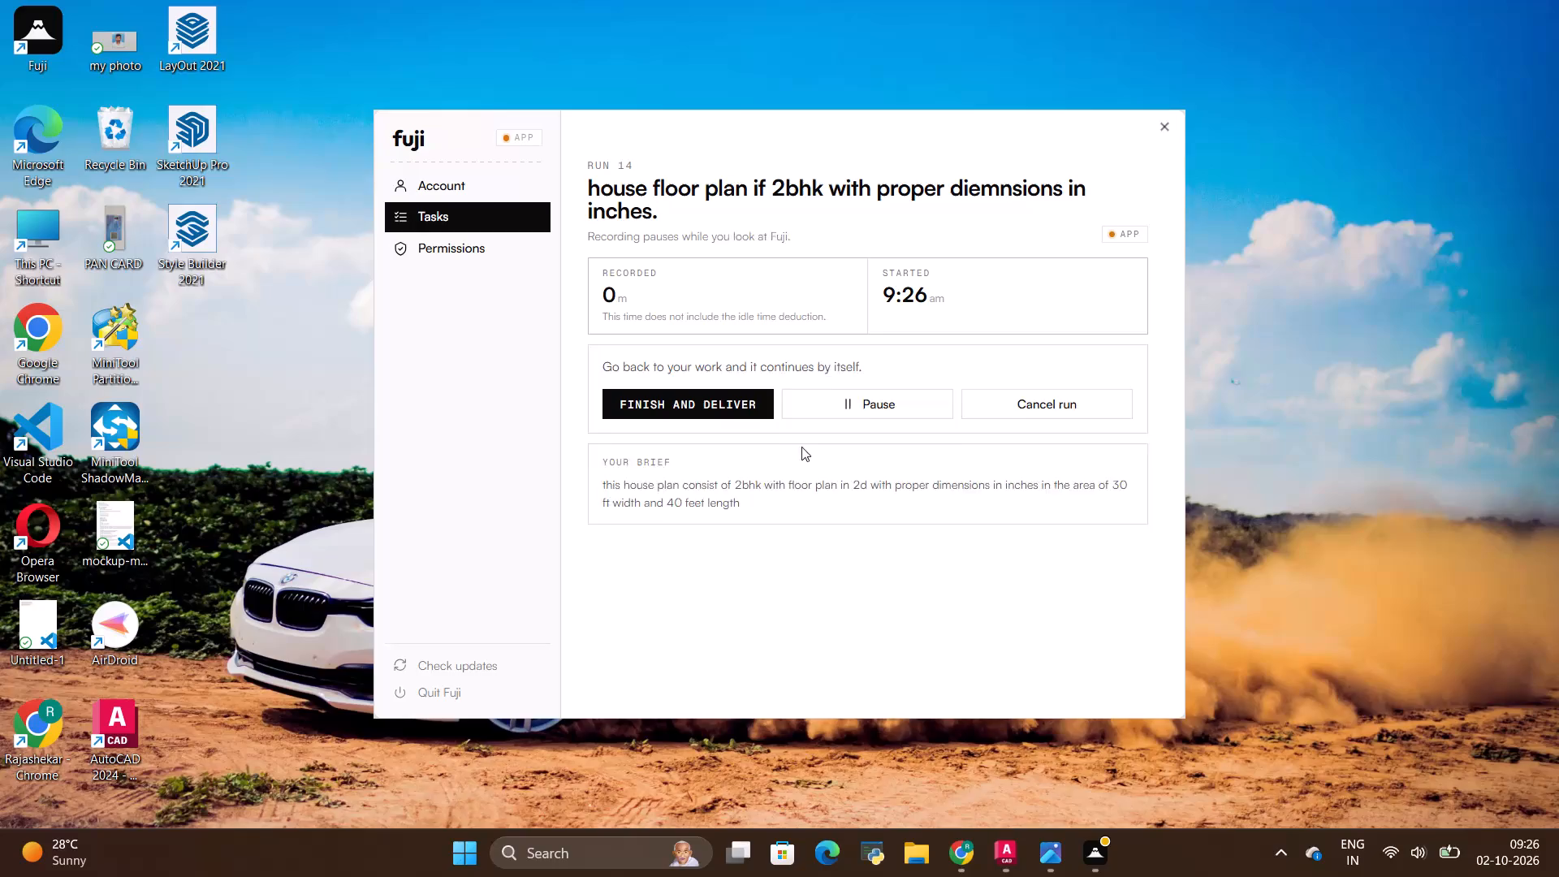
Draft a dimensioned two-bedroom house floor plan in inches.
Switch to AutoCAD with the empty Drawing1 drawing open.
left_click(1270, 322)
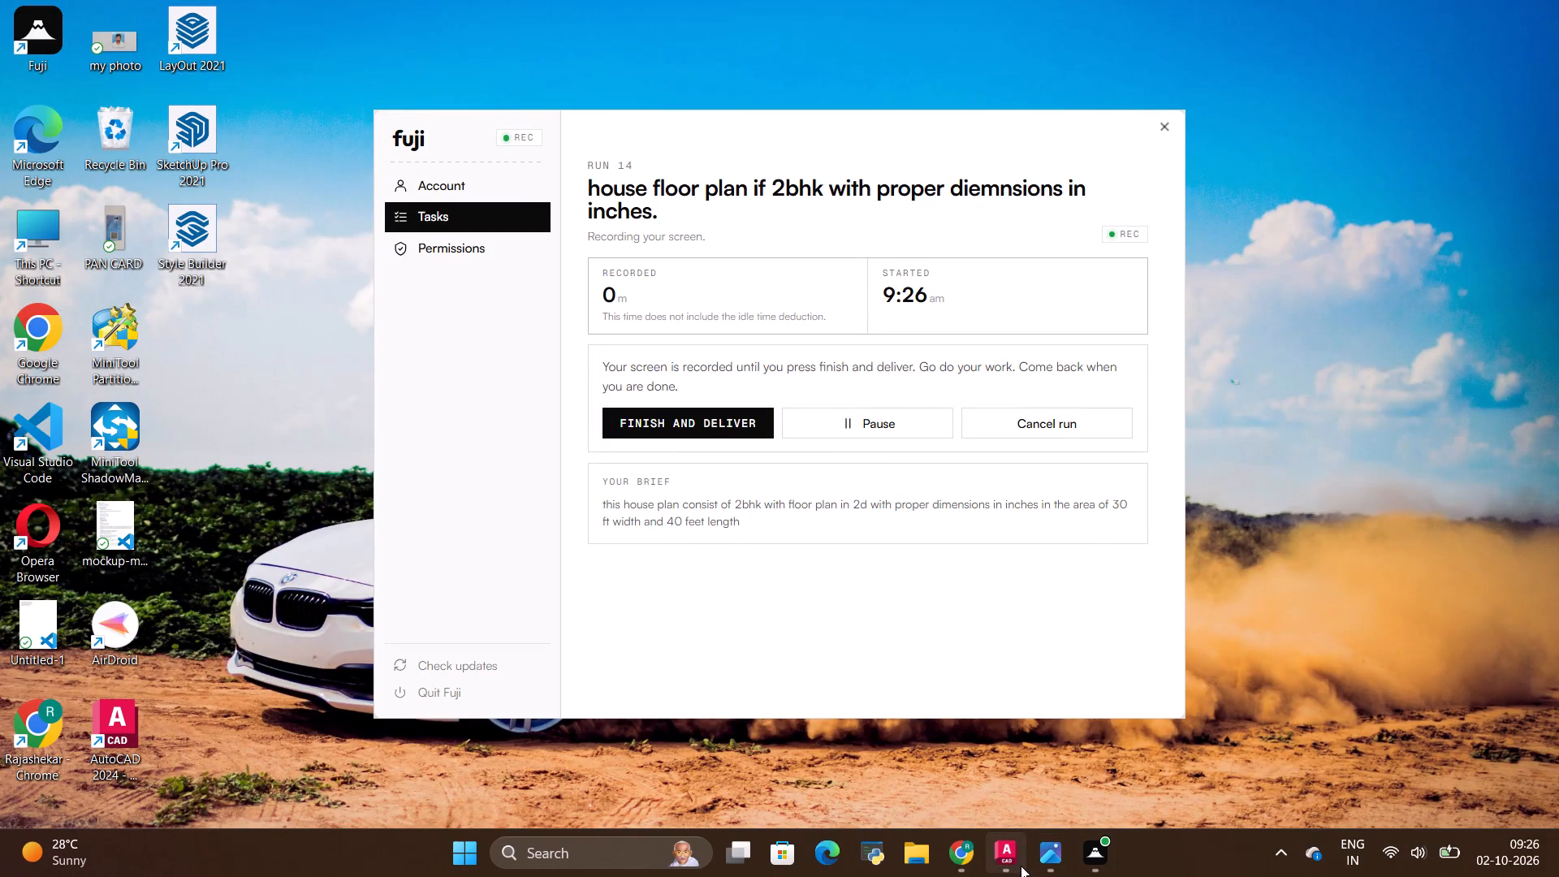
left_click(1013, 865)
scroll(832, 557, "down", 1)
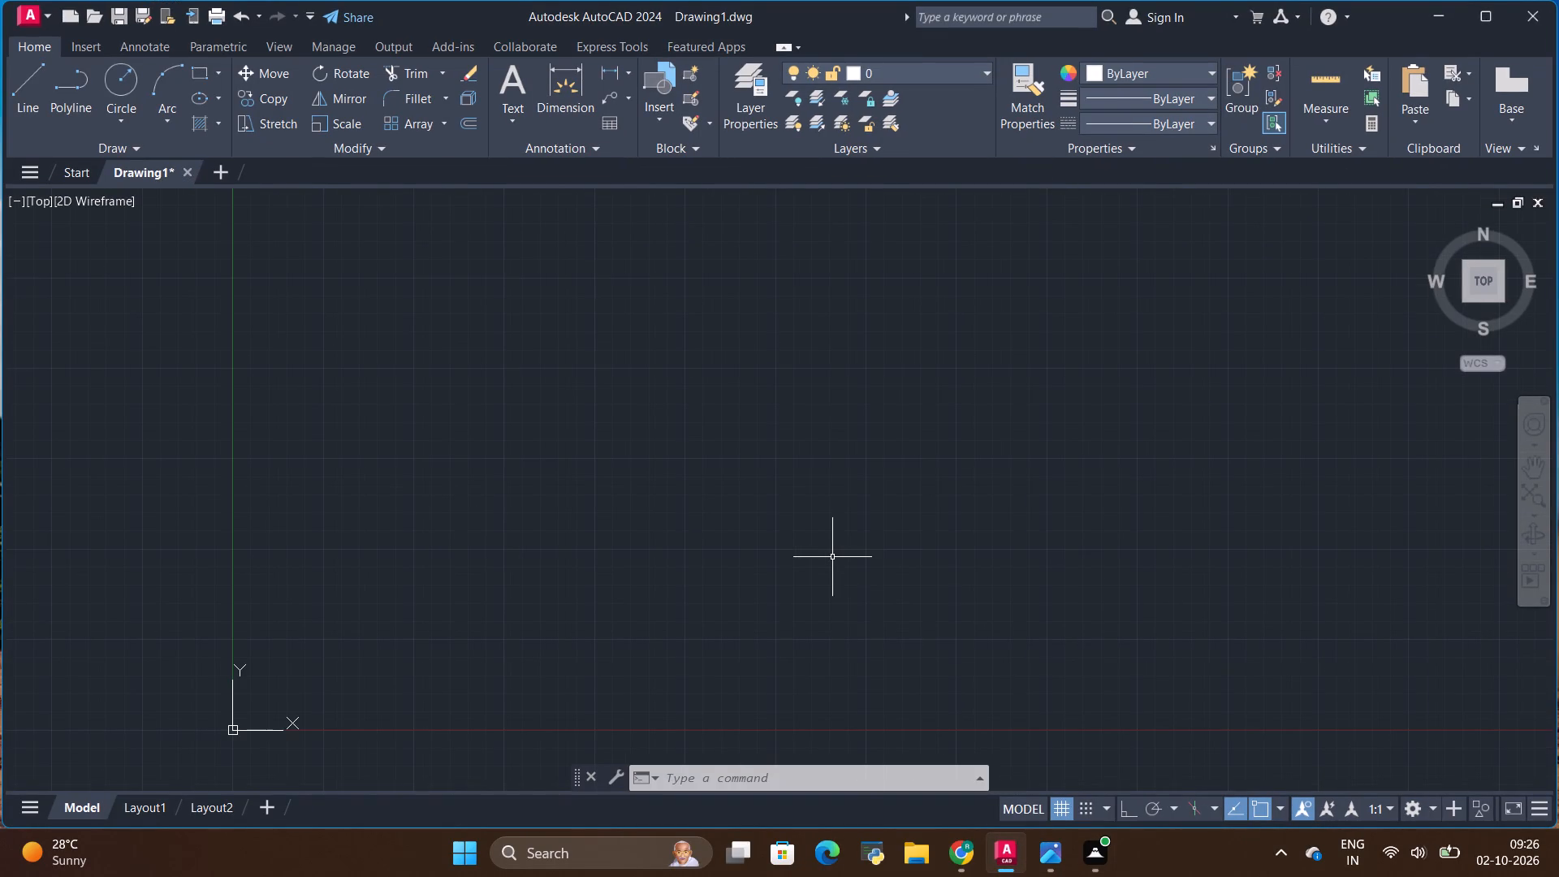
Configure the drawing units to Engineering length type with 0'-0.00" precision and Inches as the insertion scale.
type("un")
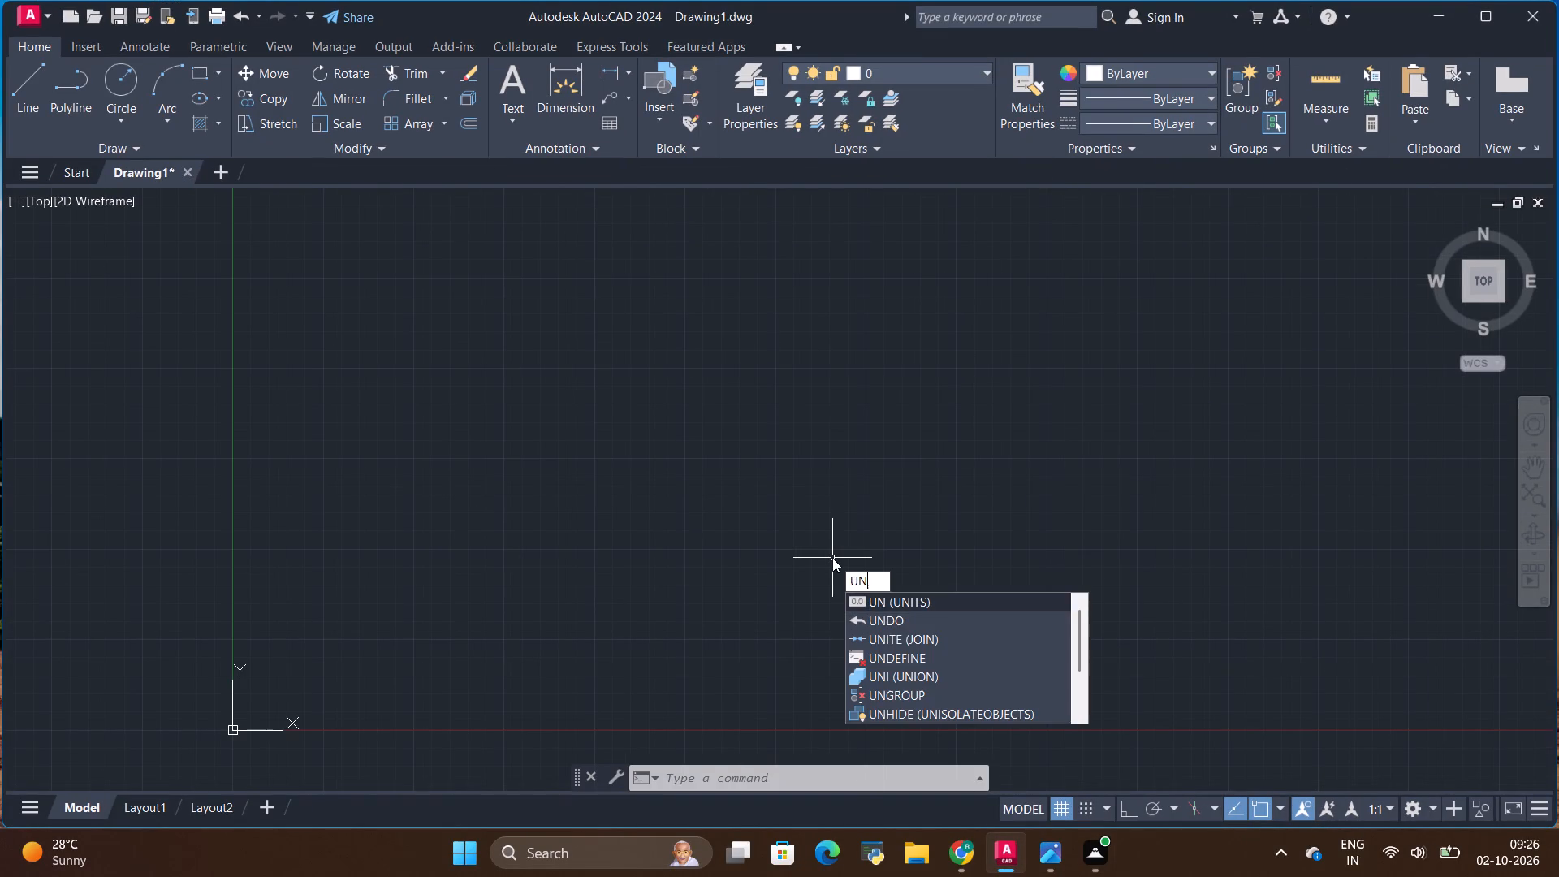
key("i")
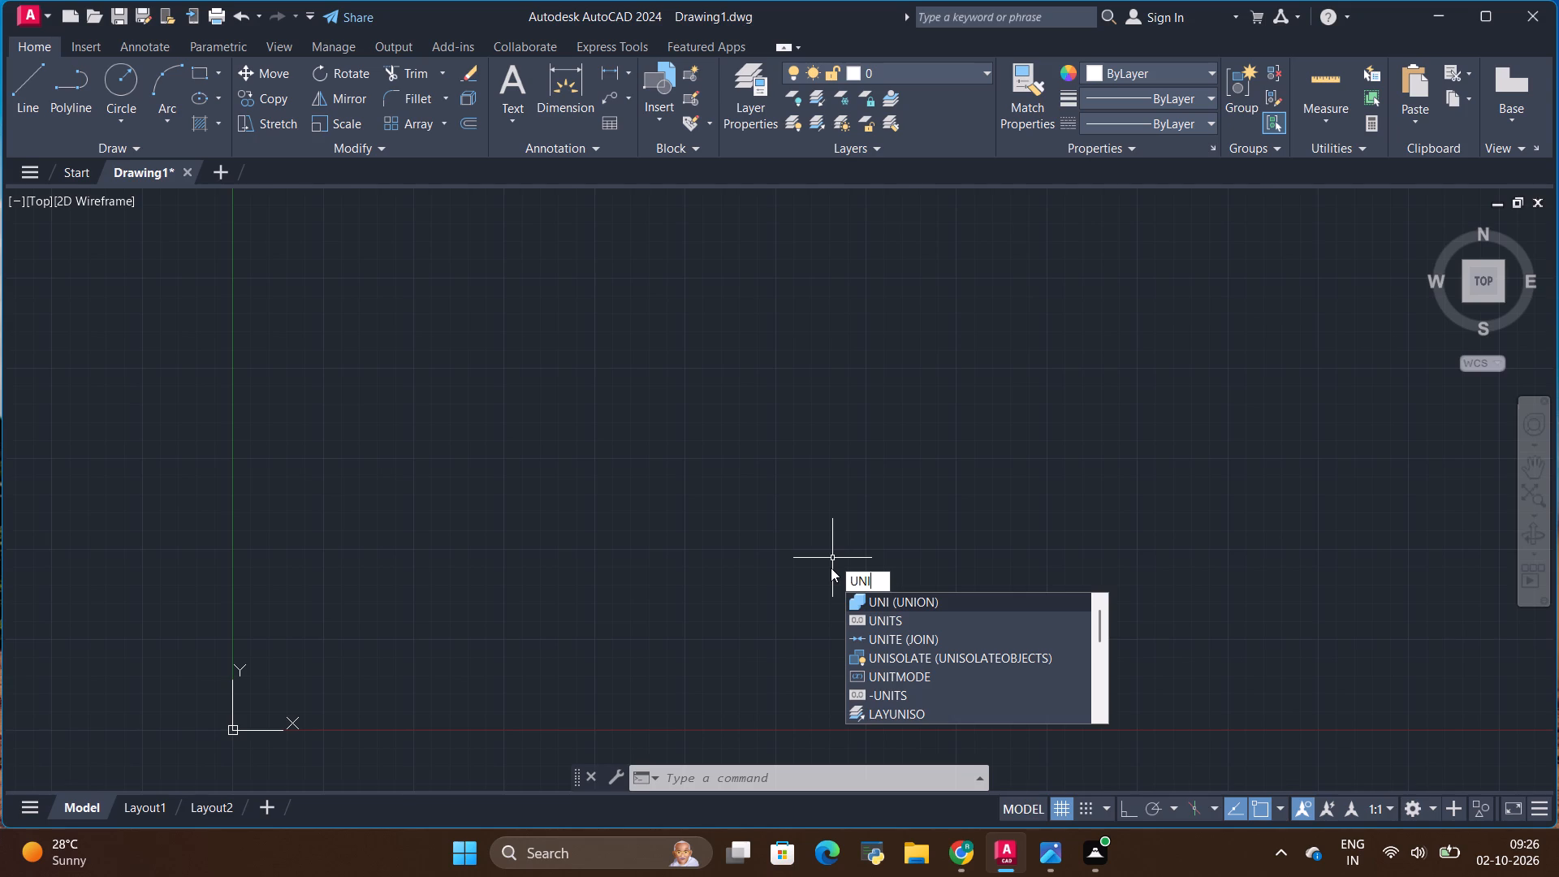
left_click(967, 624)
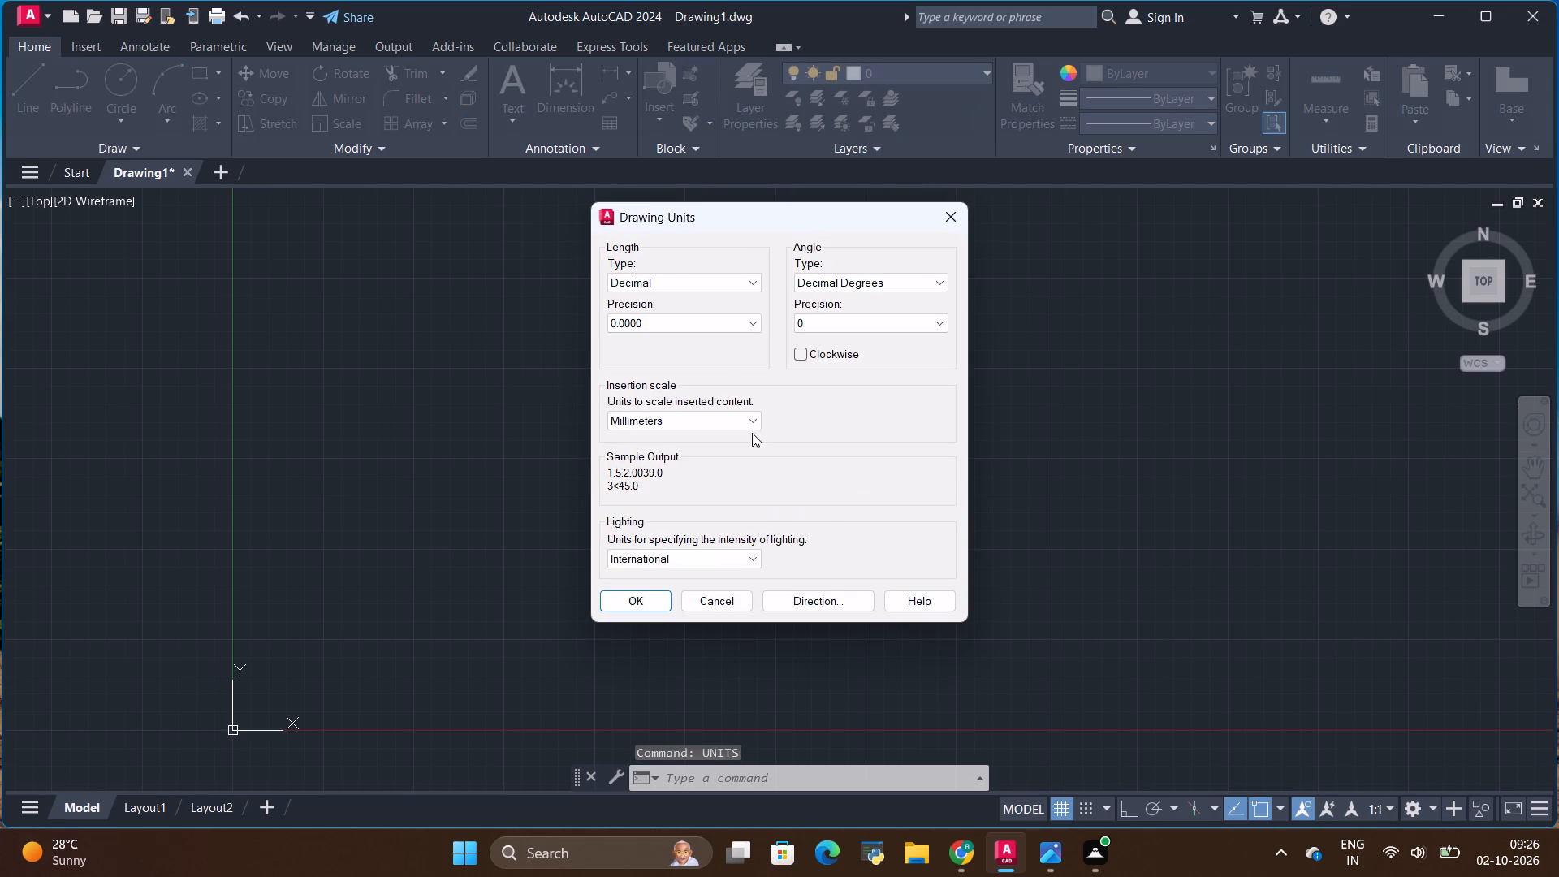
left_click(668, 280)
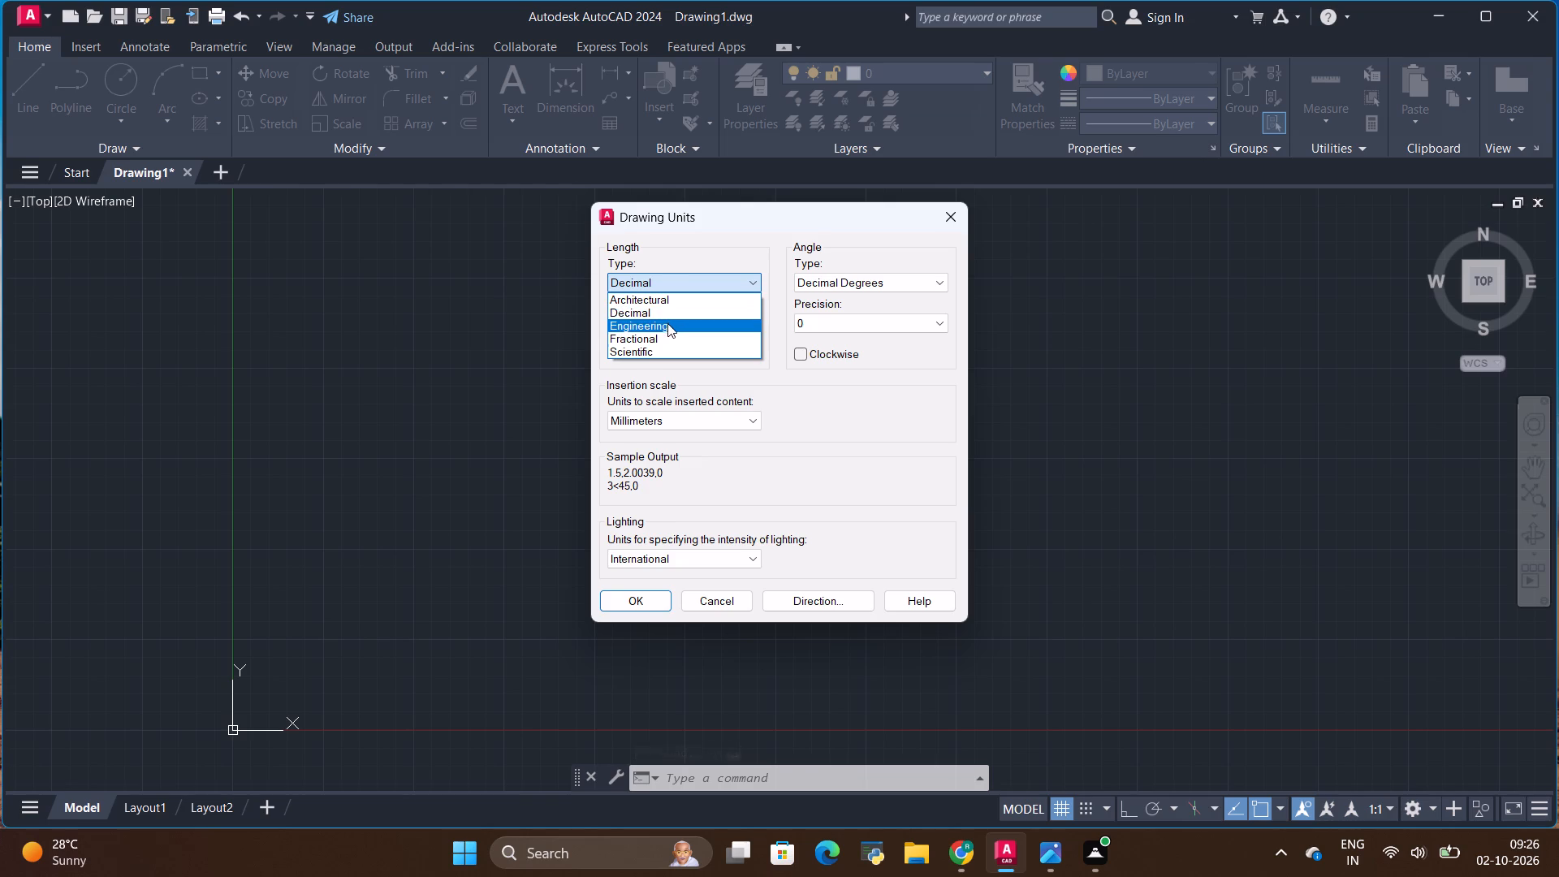
left_click(667, 323)
left_click(678, 320)
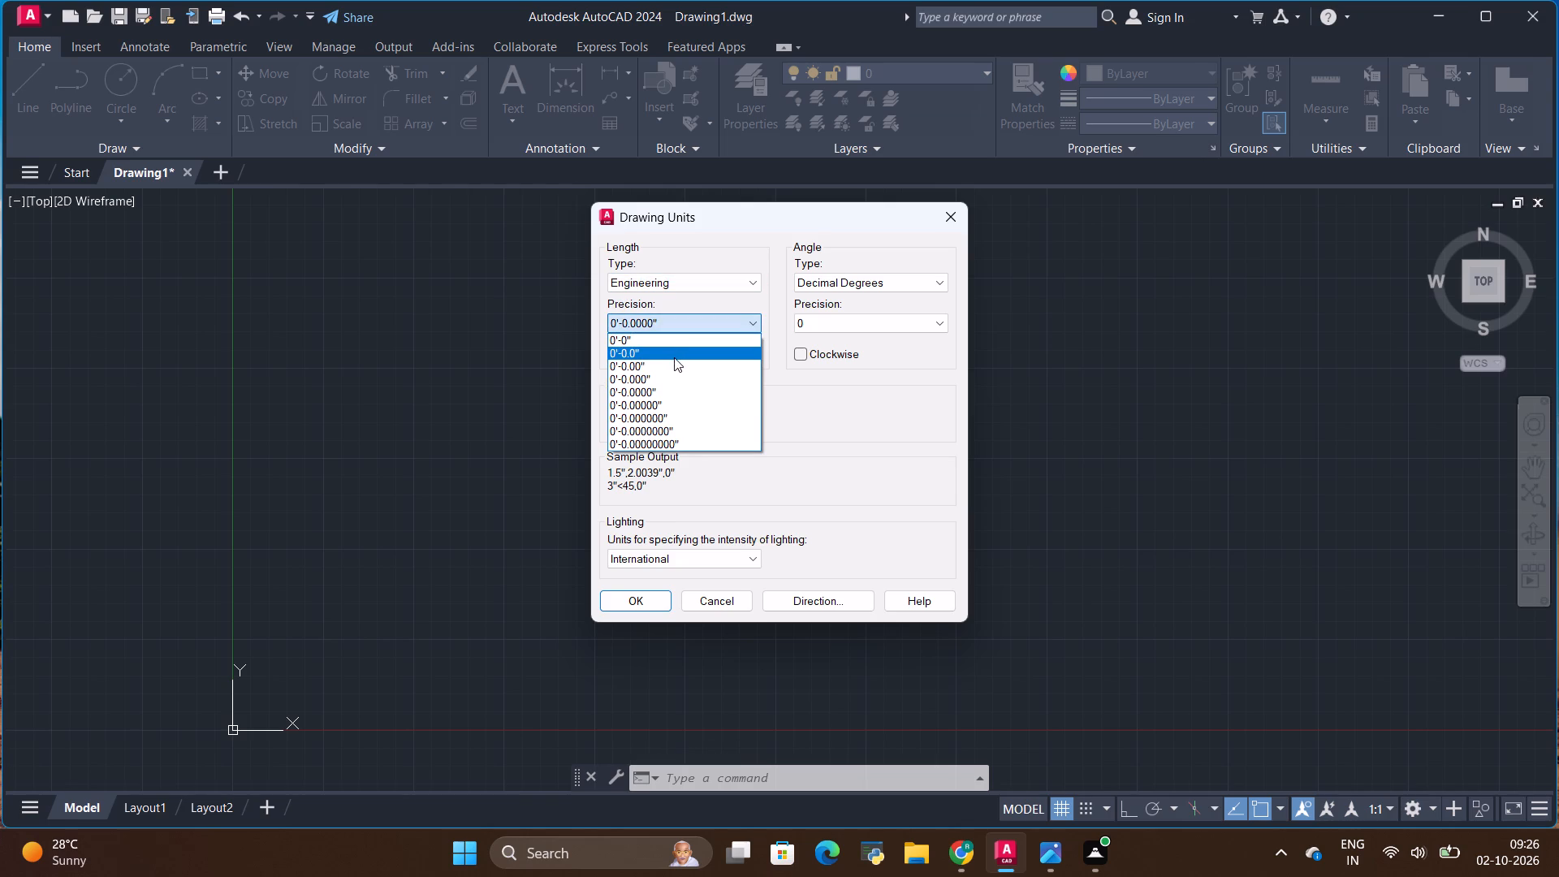
left_click(674, 365)
left_click(668, 428)
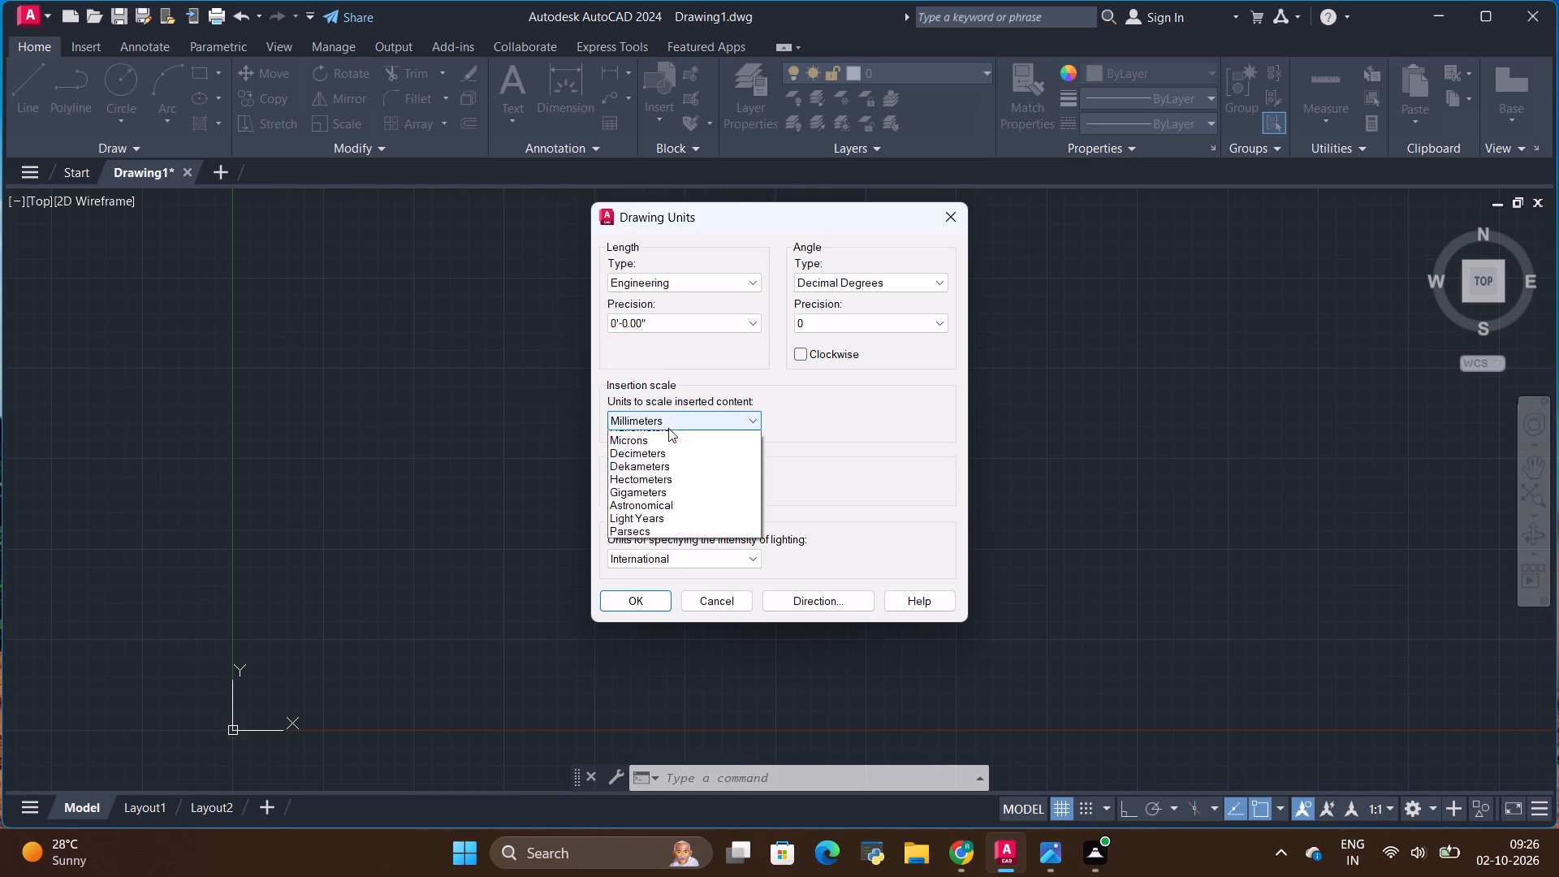
left_click(650, 454)
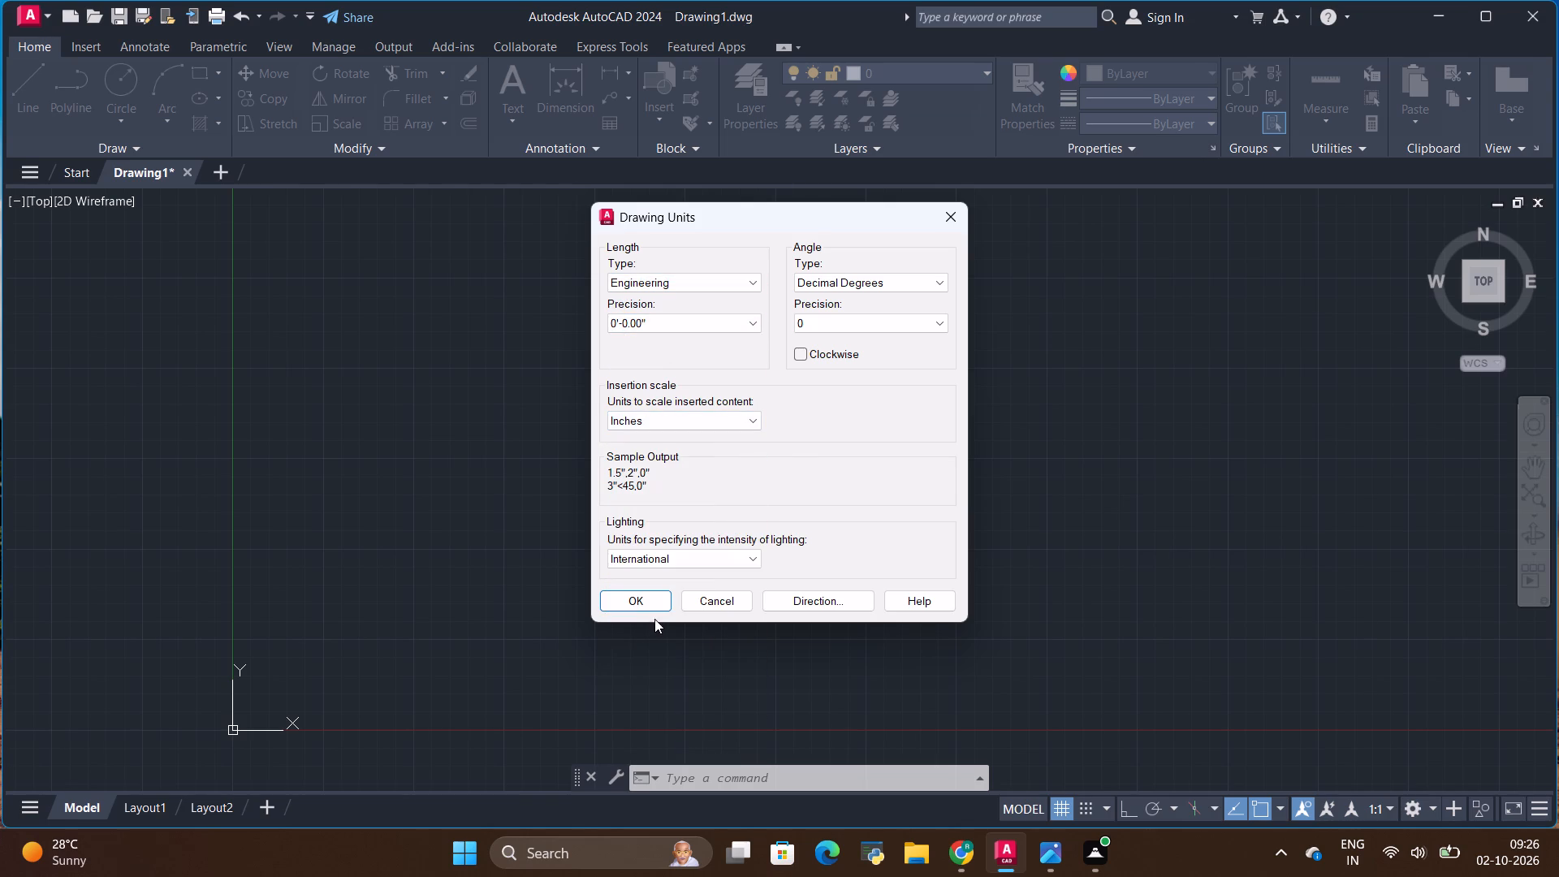
left_click(647, 604)
scroll(436, 580, "down", 1)
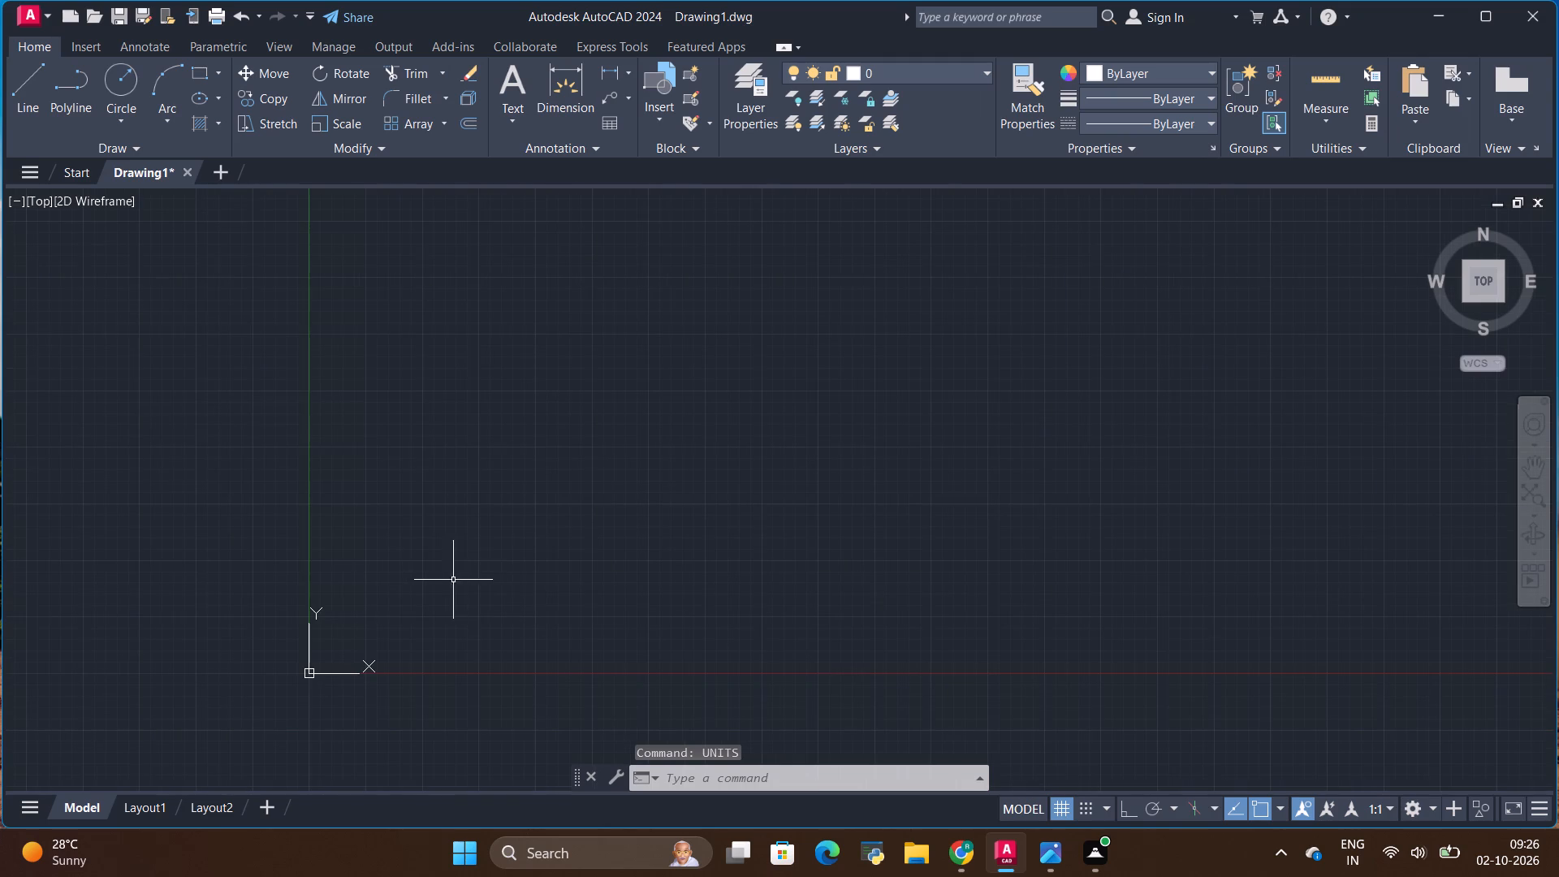
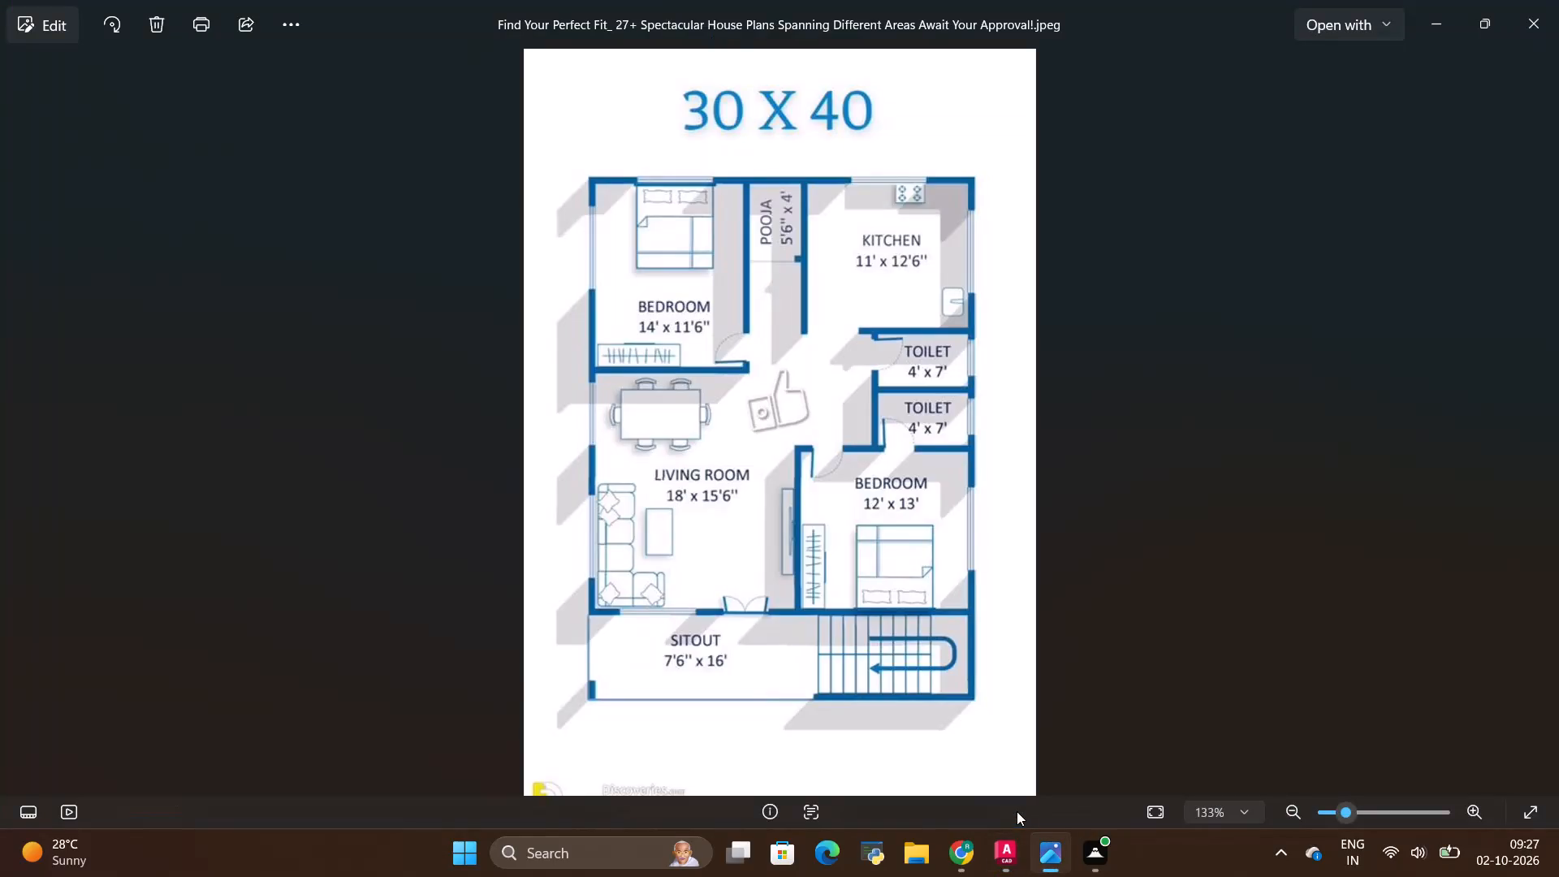
Check the reference plan image and, back in AutoCAD with Ortho on, draw the 30' bottom line of the house outline.
key("alt+Tab")
key("alt+Tab")
key("alt+Tab")
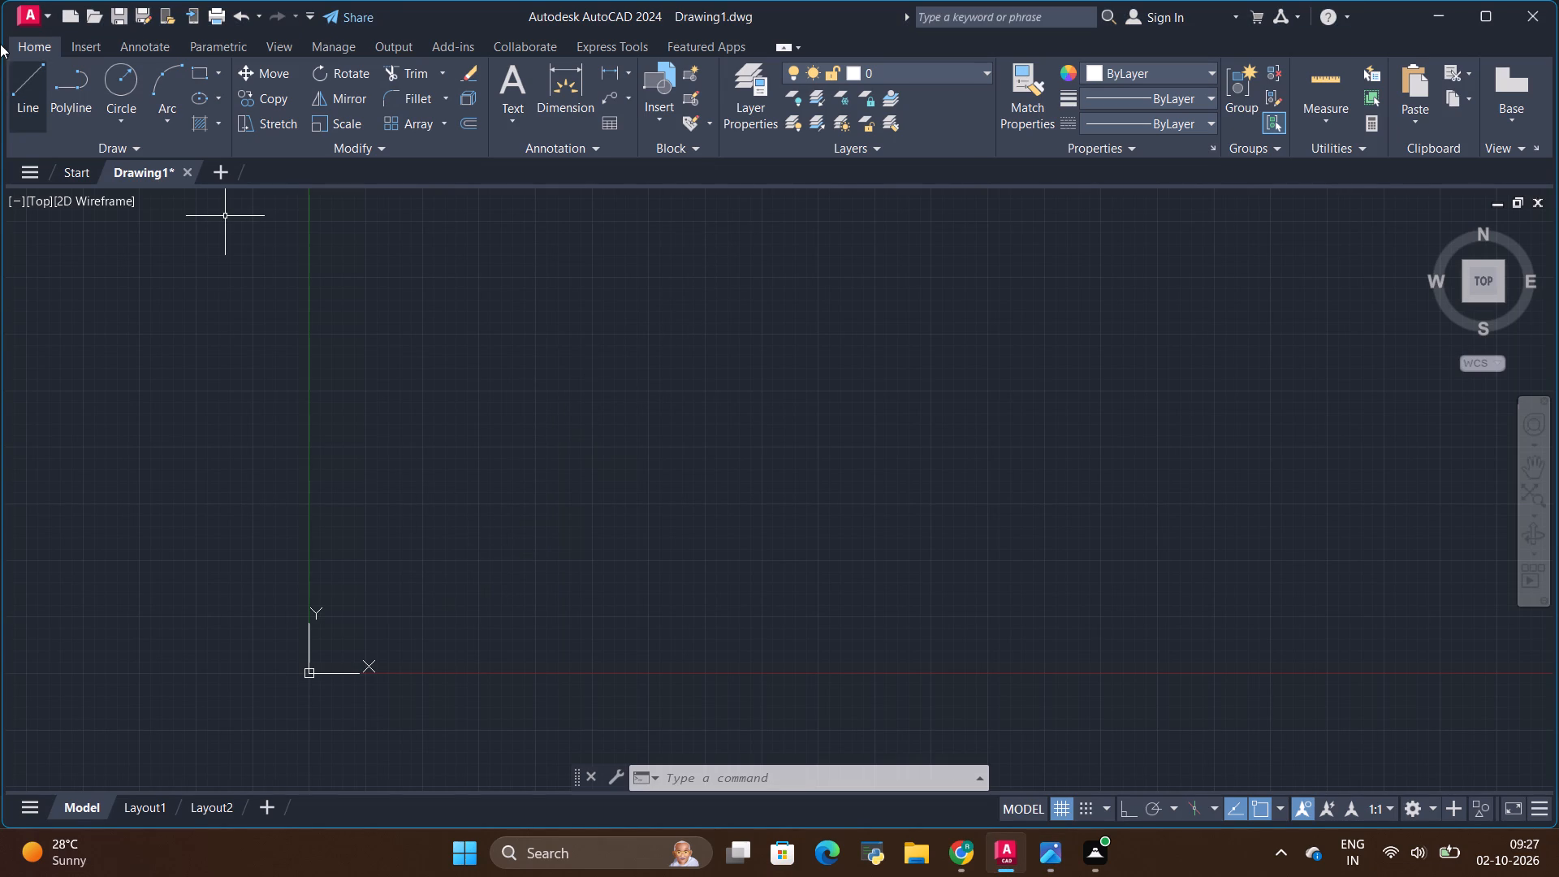
left_click(17, 84)
left_click(503, 545)
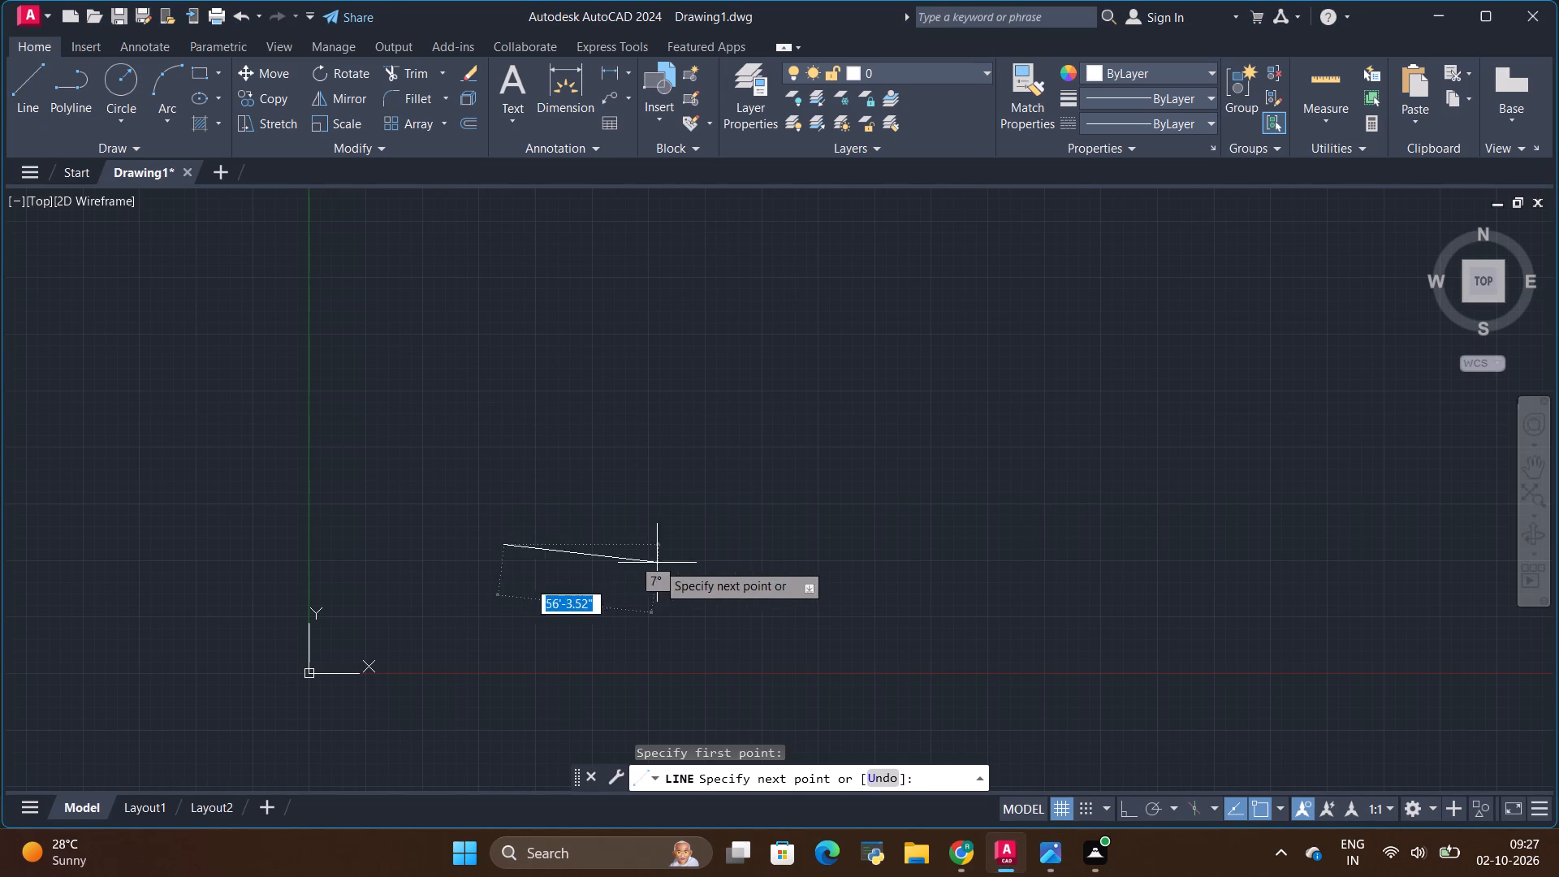
left_click(1134, 810)
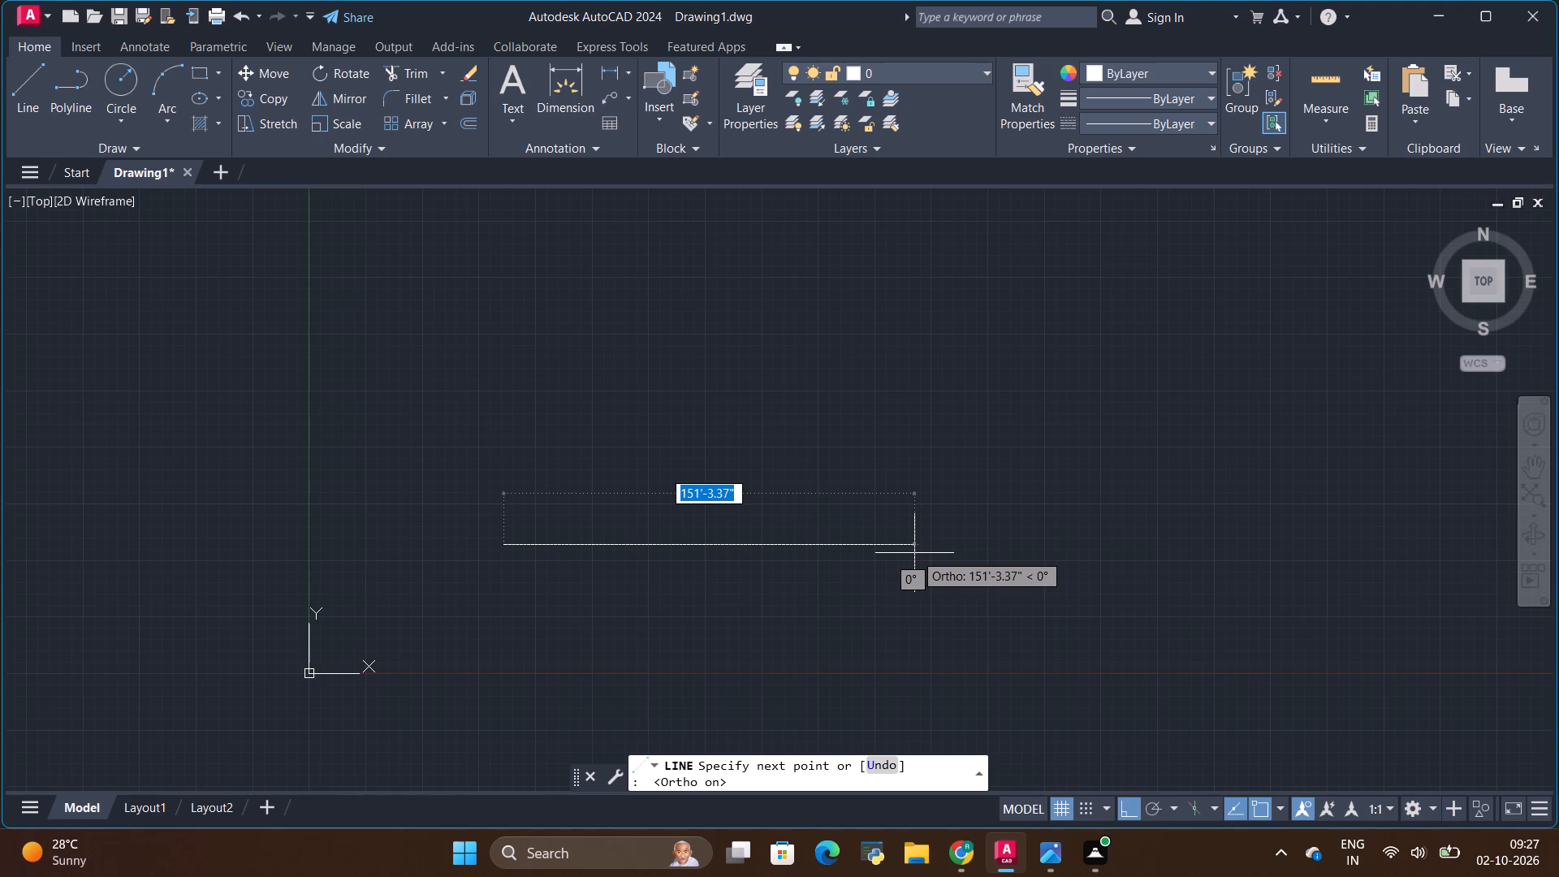
key("BackSpace")
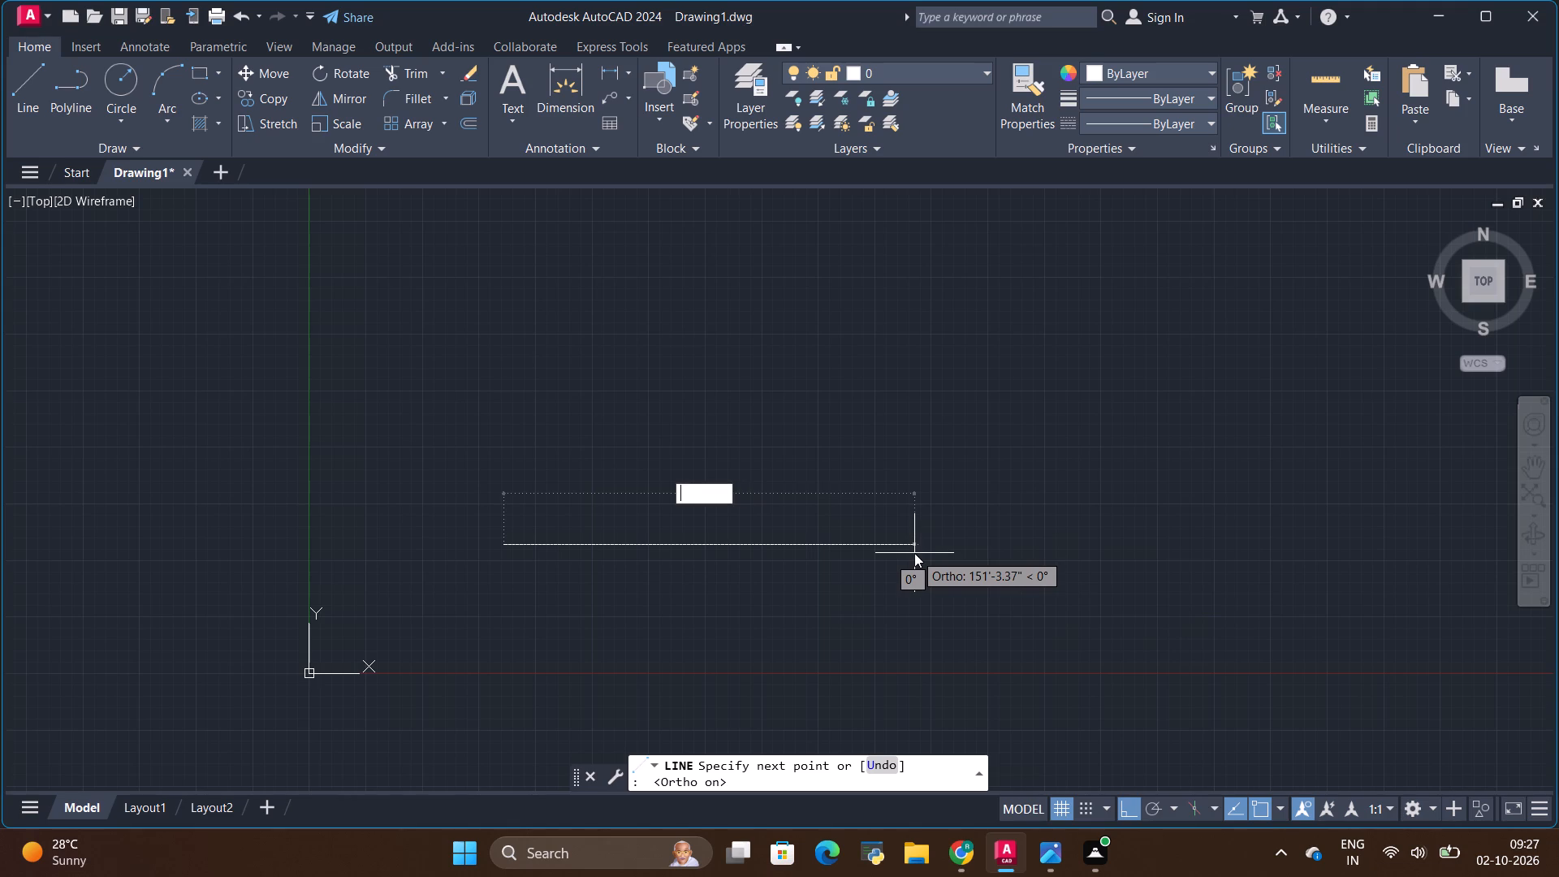
type("30'")
key("Return")
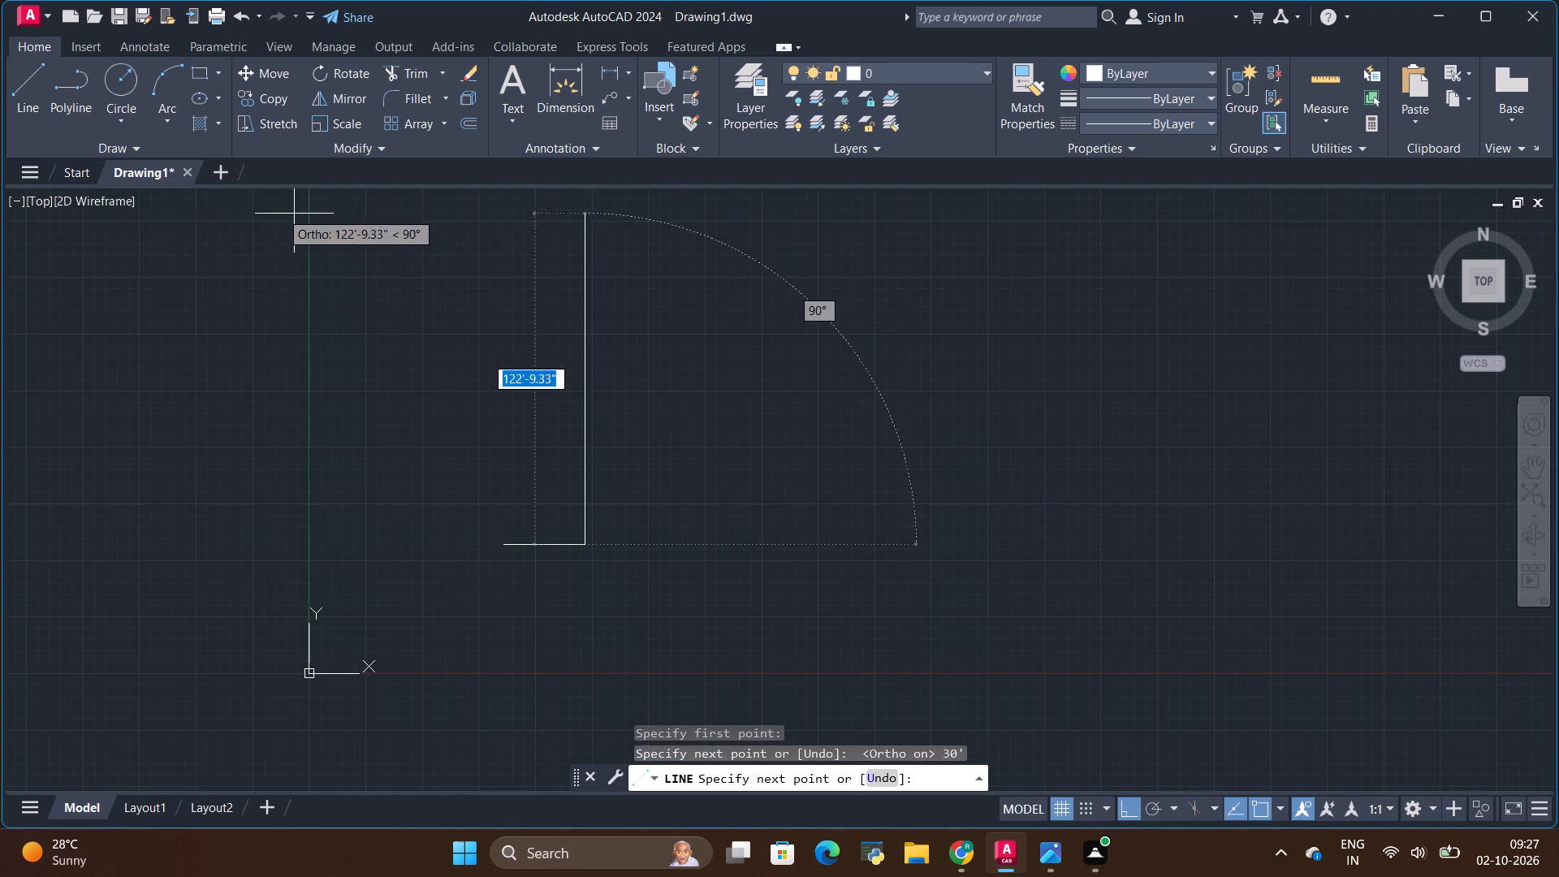
Complete the rectangular house outline with a 40' right side, a 30' top side and a left side closing at the start point.
scroll(527, 497, "up", 3)
scroll(532, 510, "down", 2)
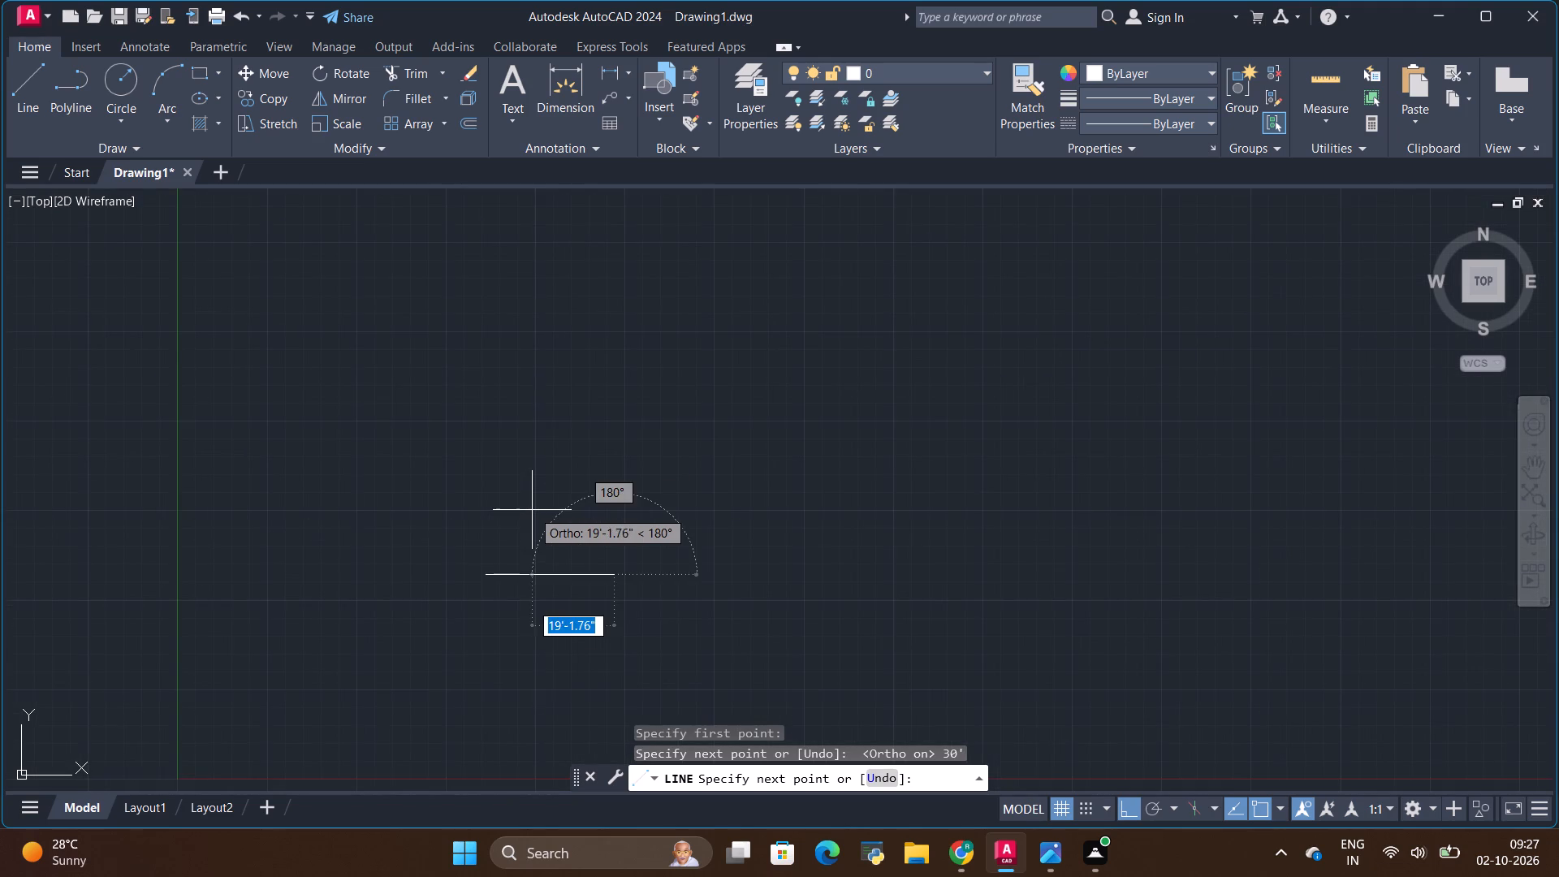
scroll(532, 510, "up", 1)
scroll(542, 501, "down", 1)
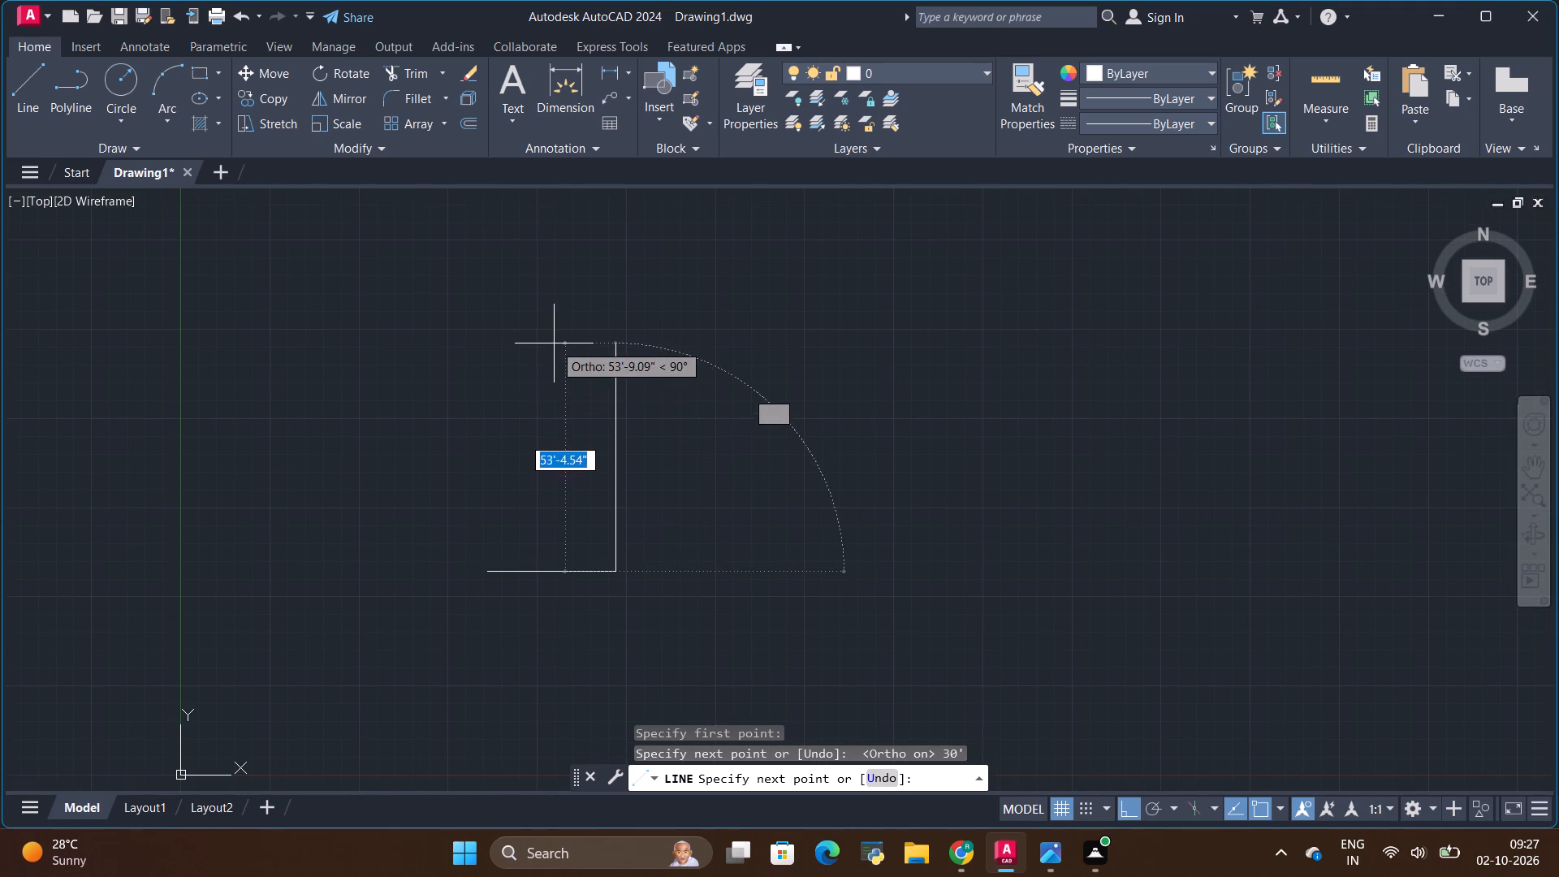
key("BackSpace")
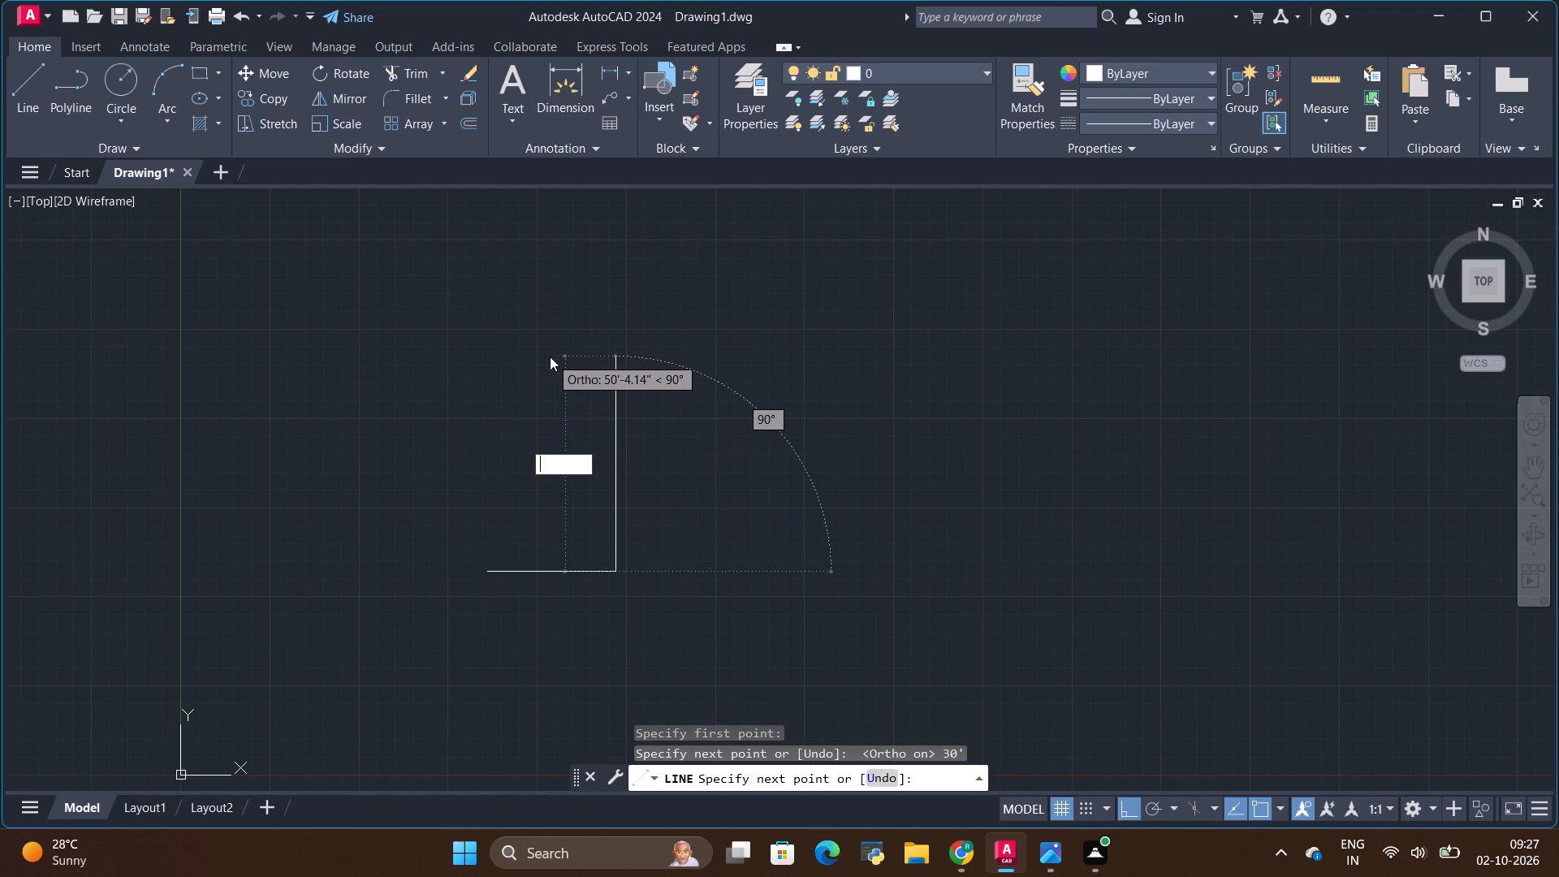
type("40'")
key("Return")
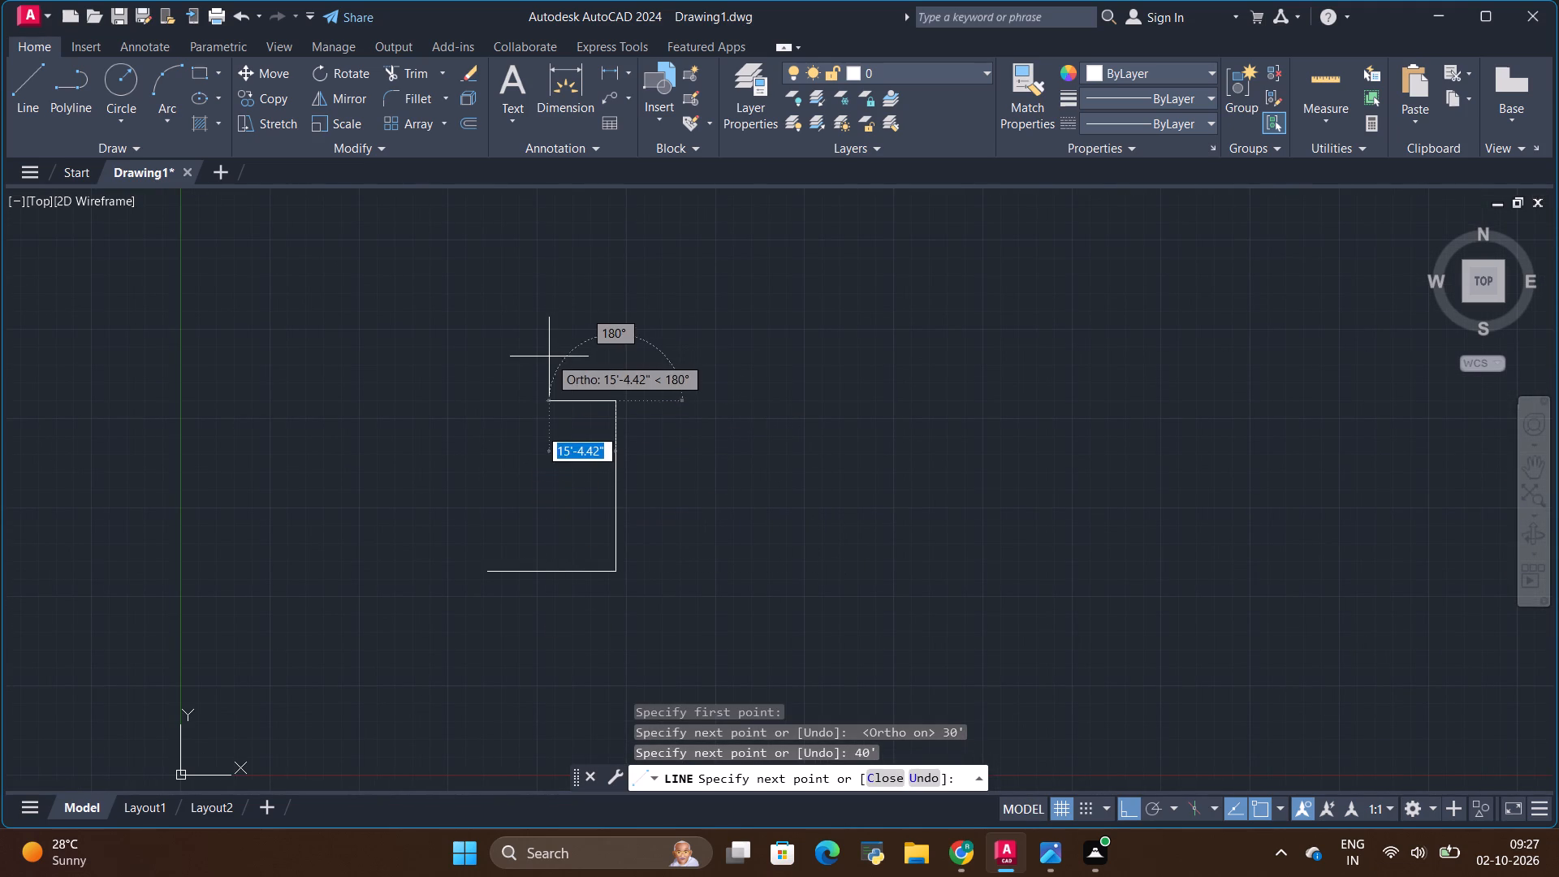
scroll(491, 449, "up", 1)
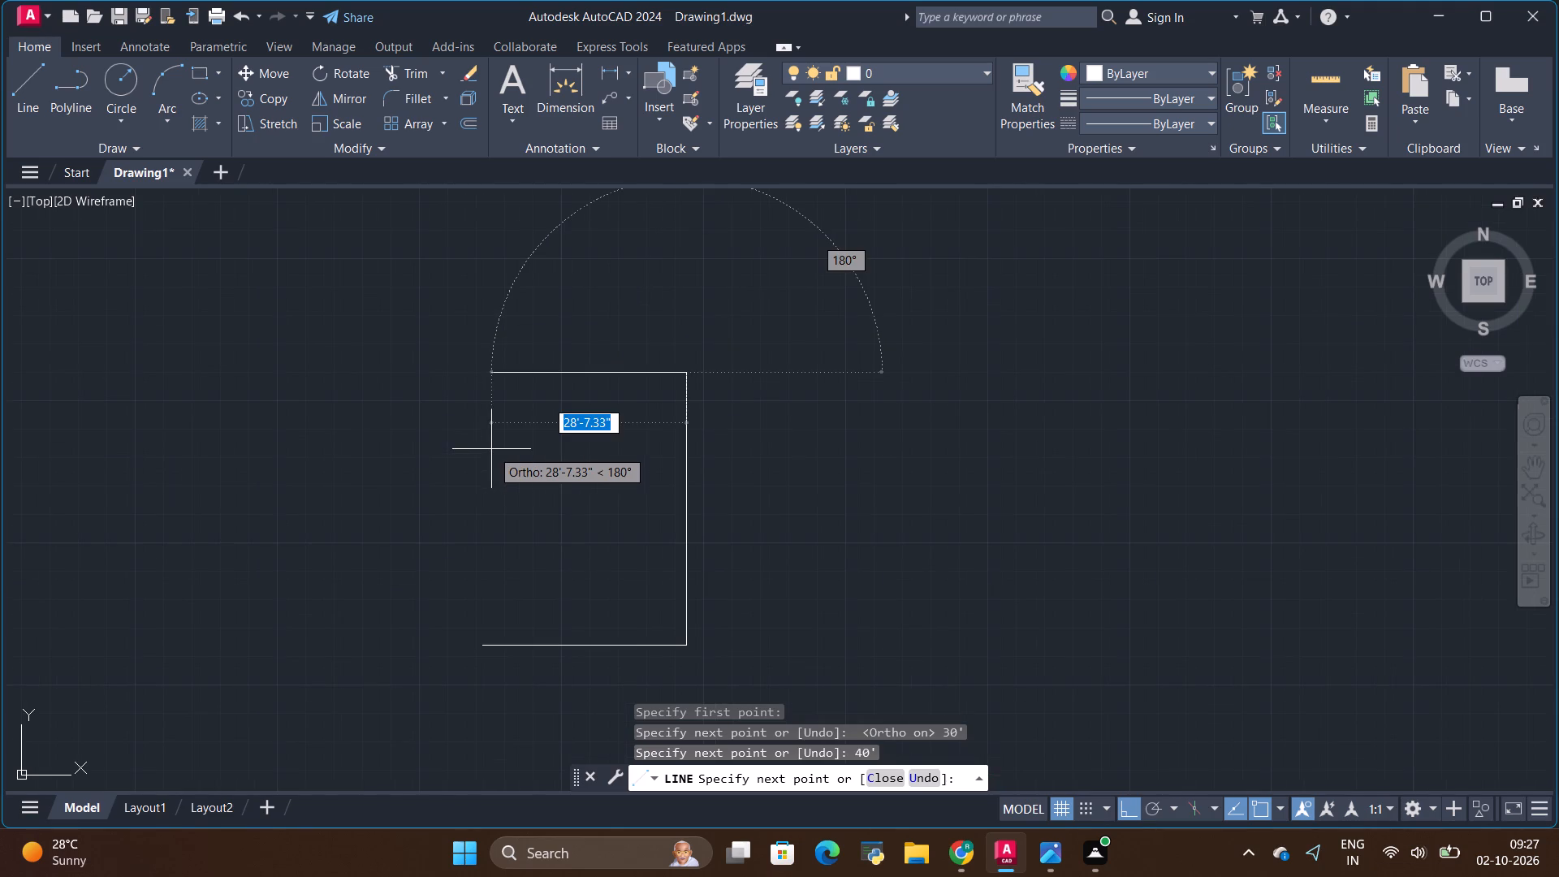
scroll(491, 449, "up", 1)
scroll(464, 437, "down", 1)
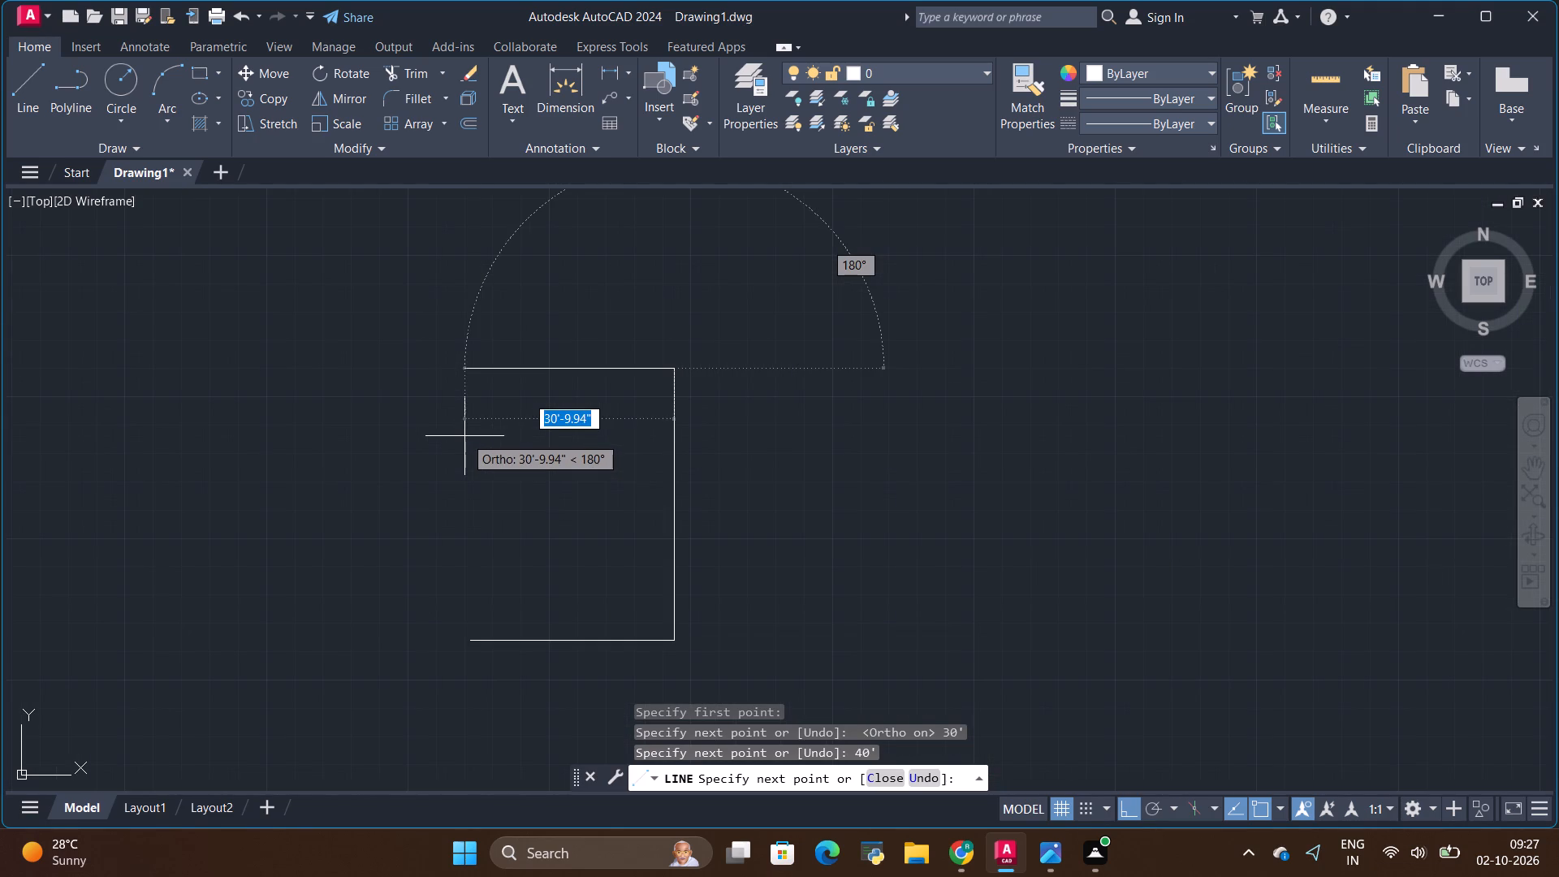
type("30'")
key("Return")
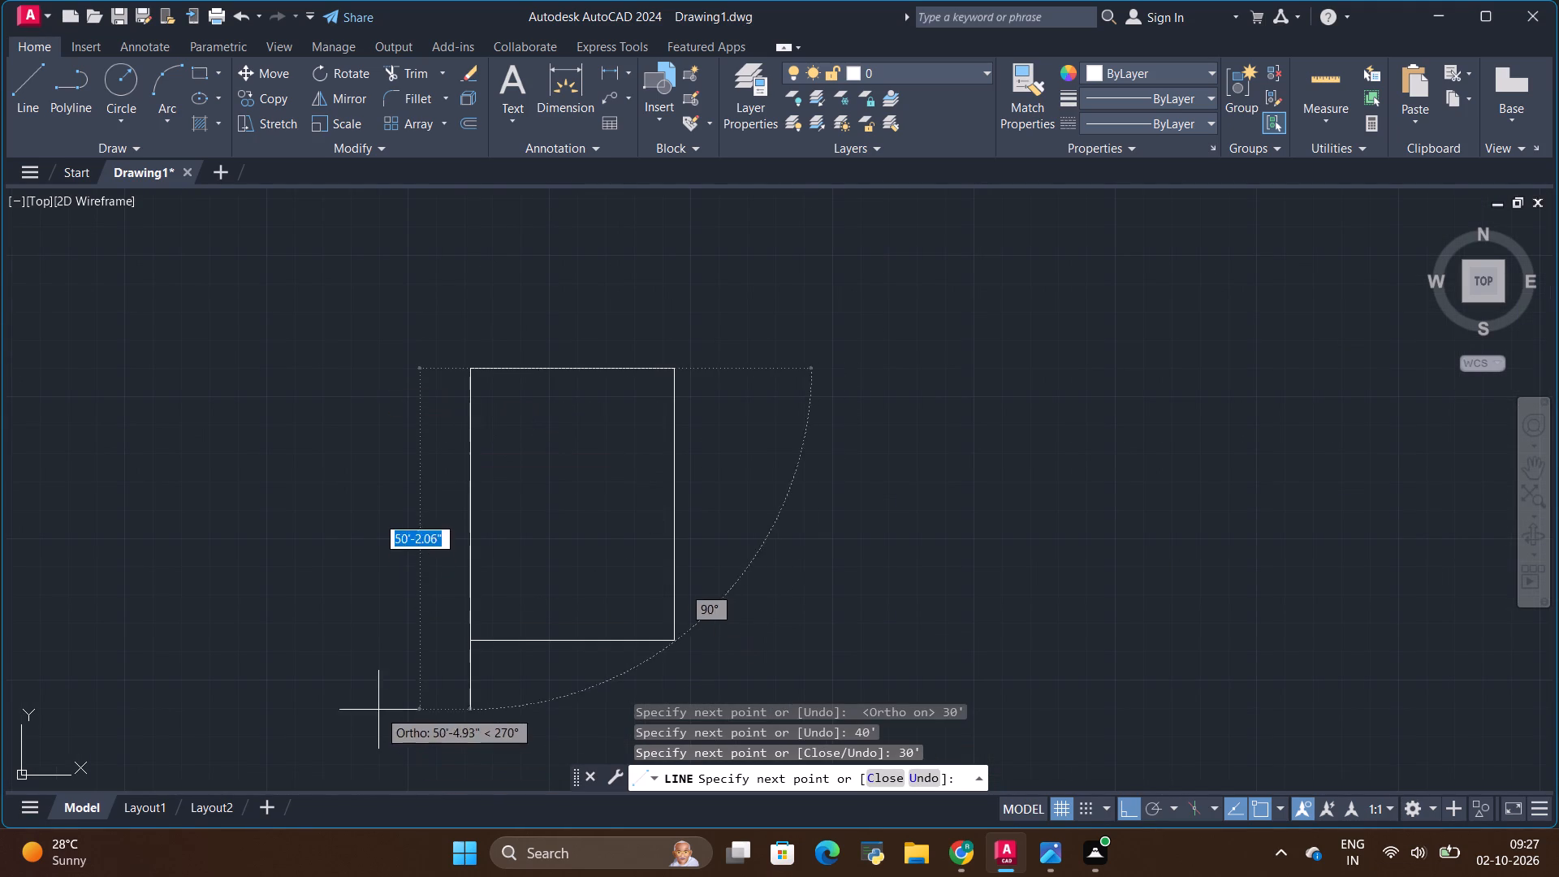
left_click(466, 645)
key("Escape")
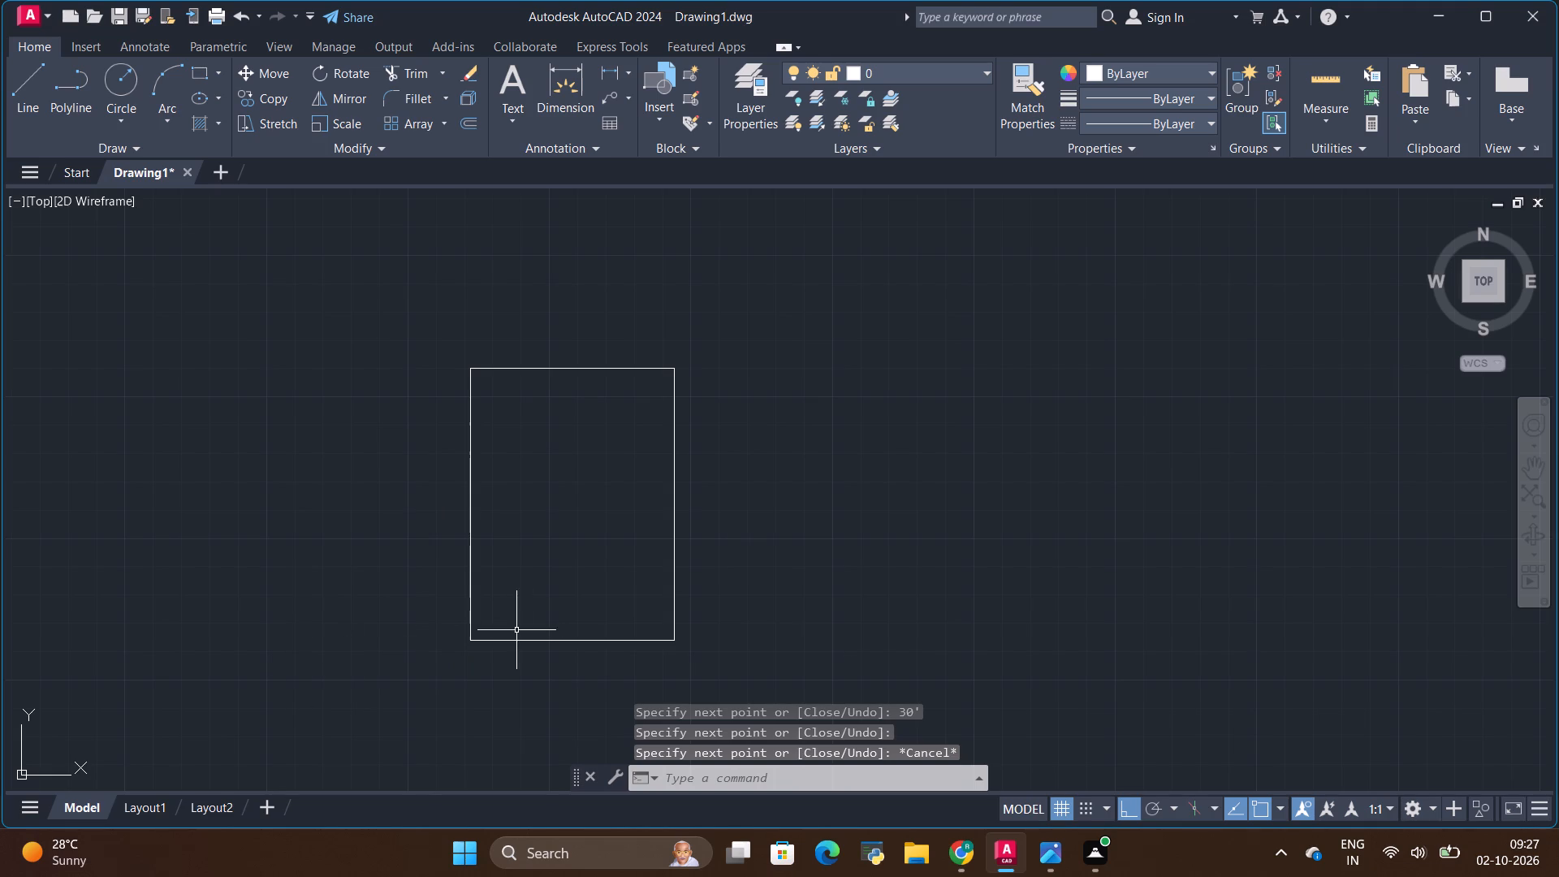
Consult the room sizes in the reference plan image and copy the outline's left line 13' to the right in AutoCAD.
key("alt+Tab")
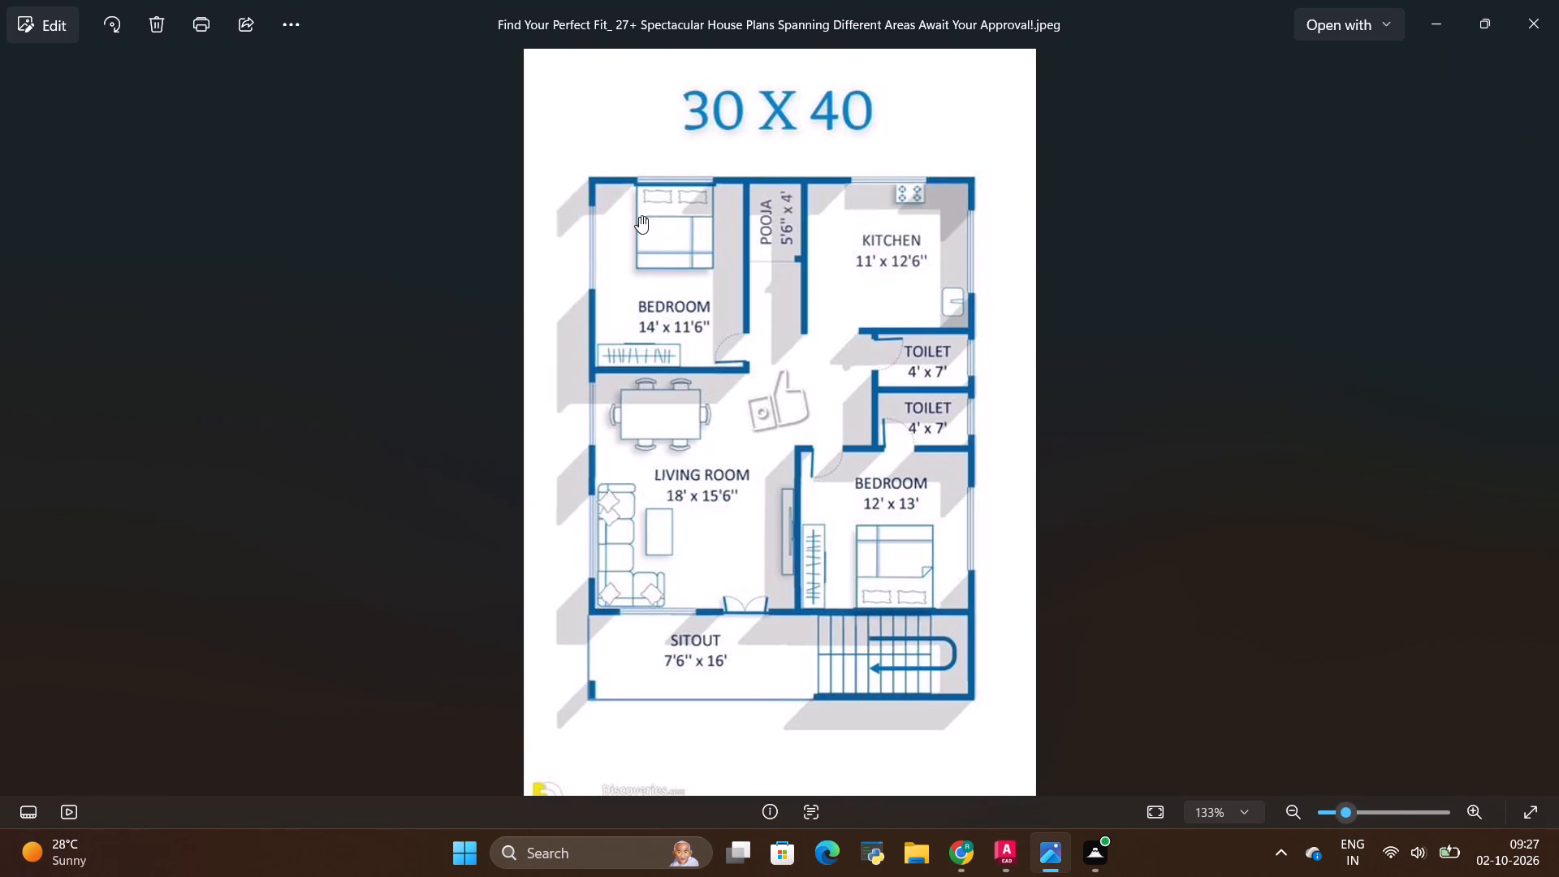
key("alt+Tab")
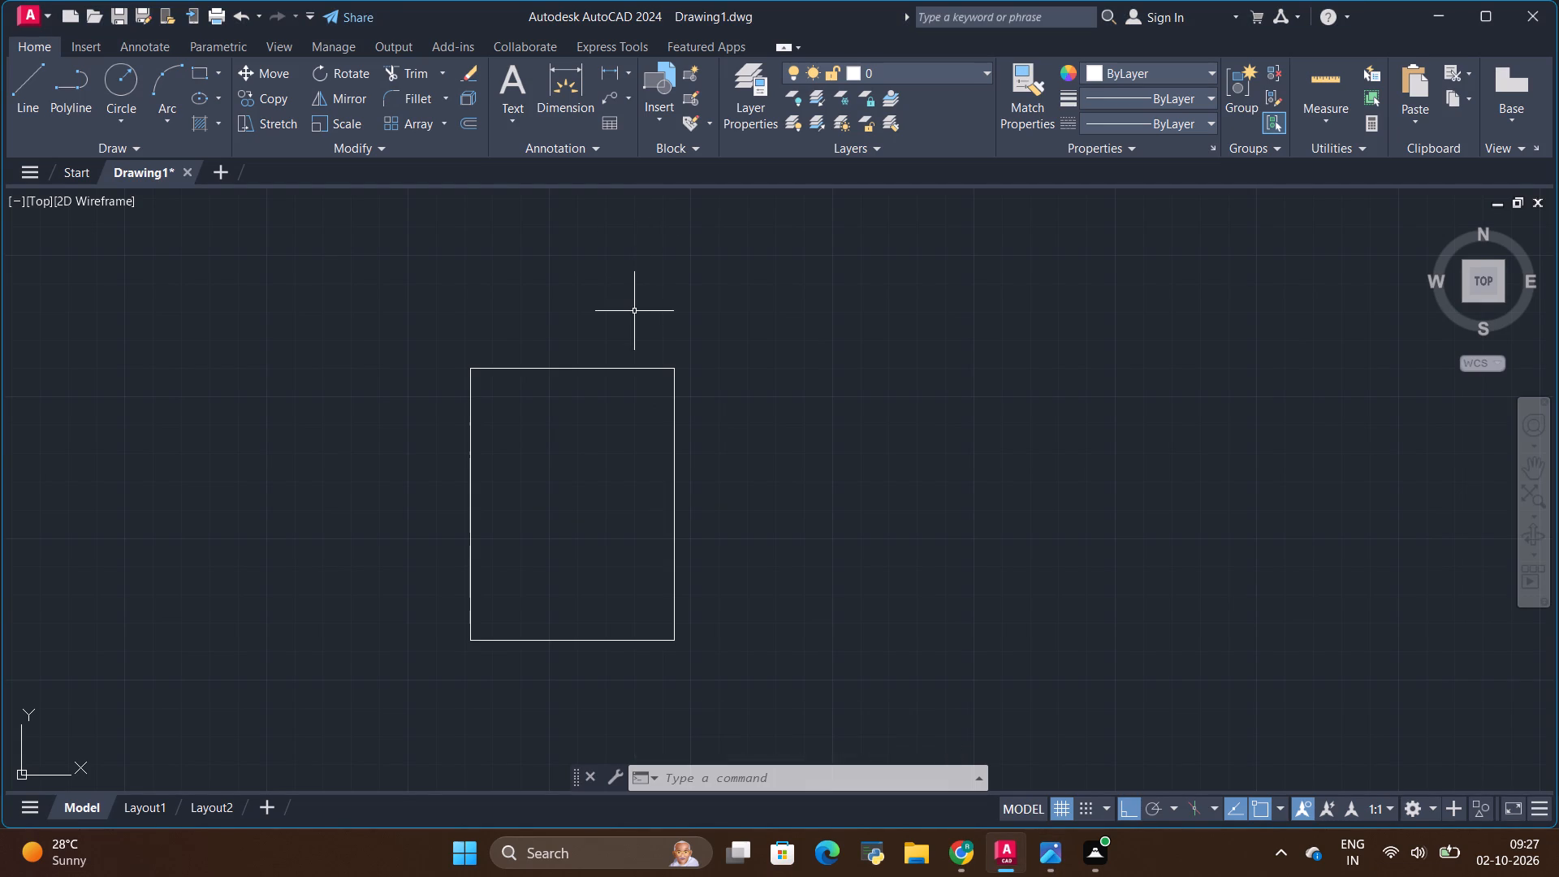
key("alt+Tab")
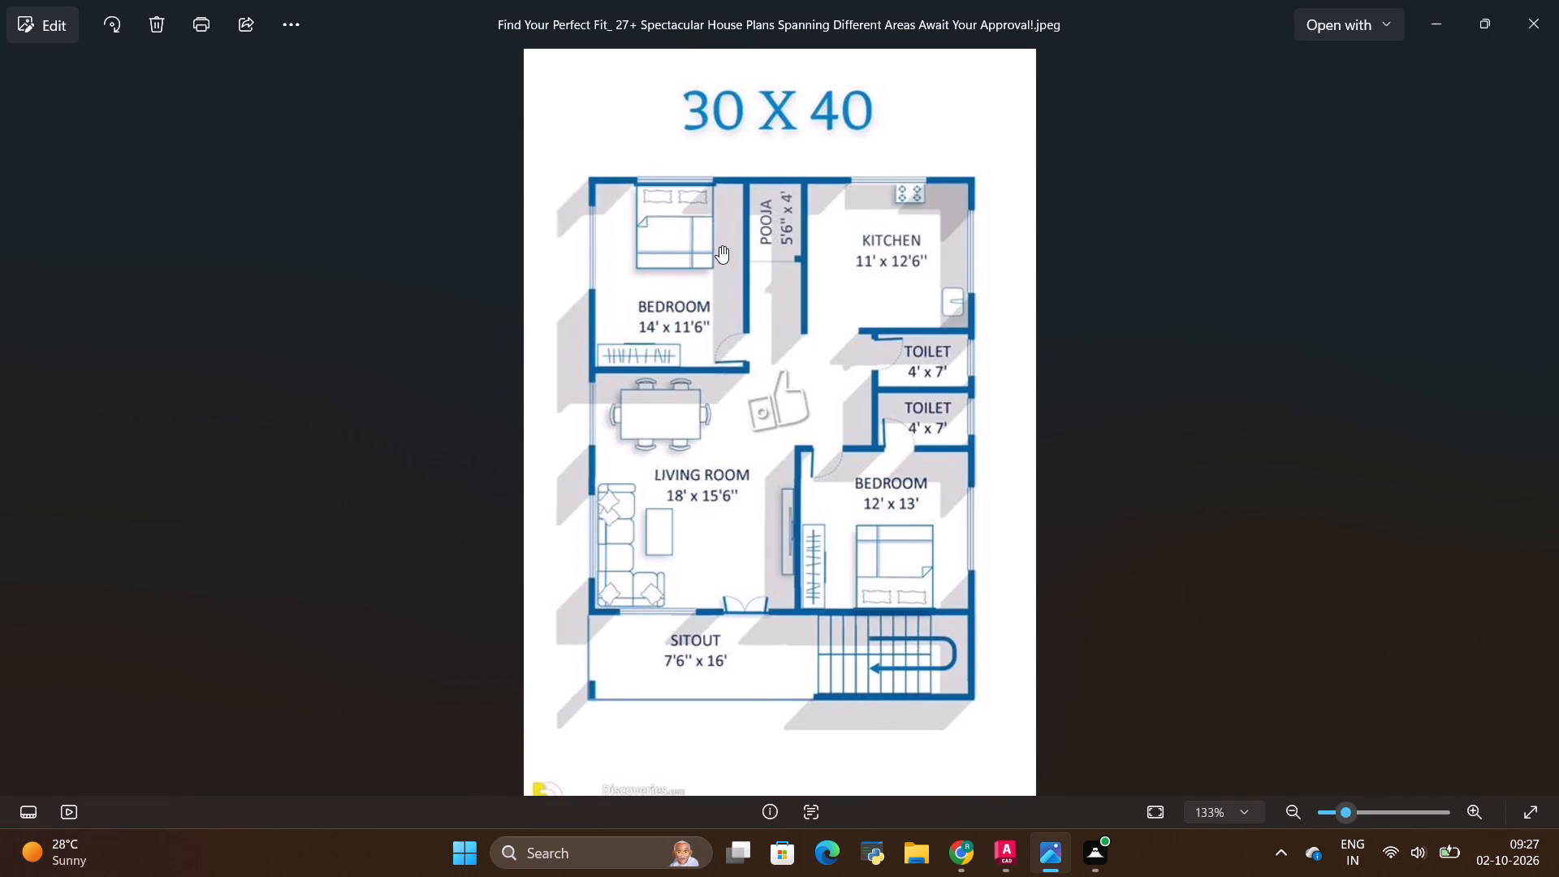
key("alt+Tab")
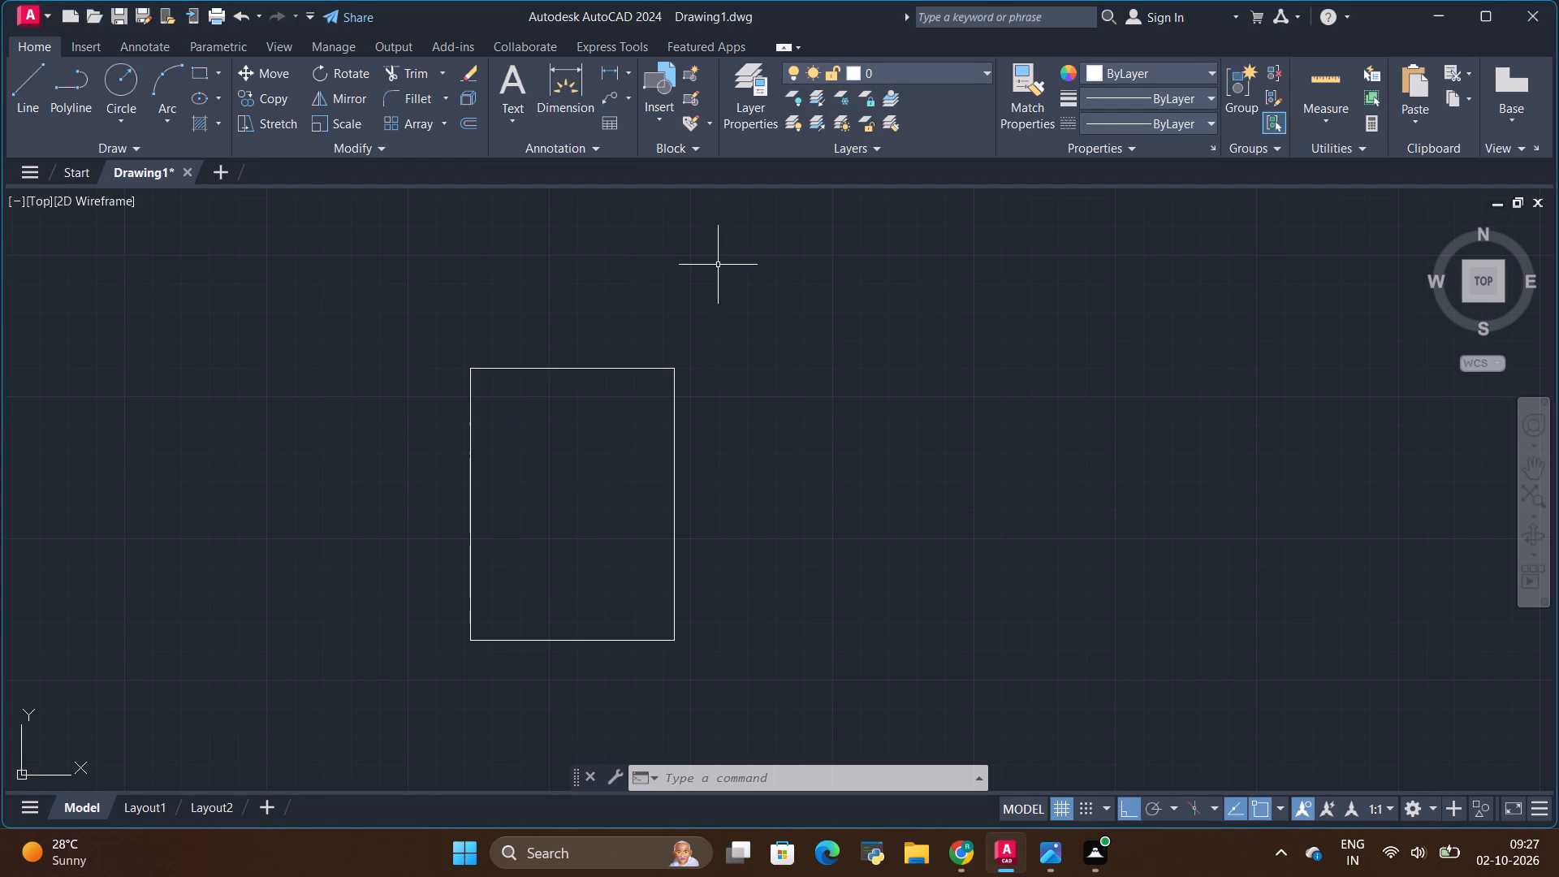
key("alt+Tab")
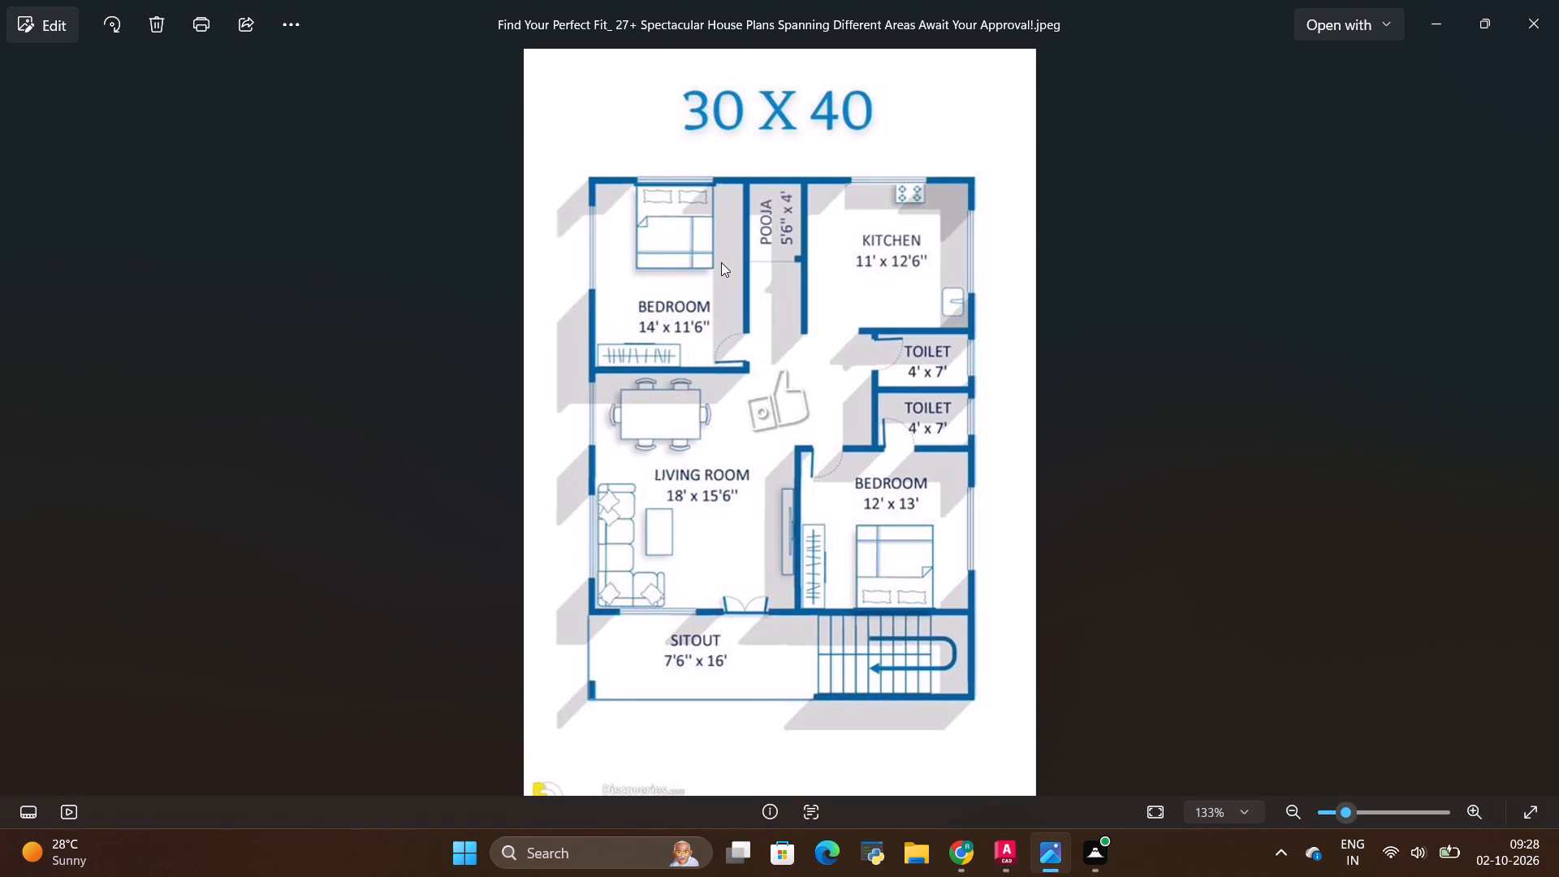
key("alt+Tab")
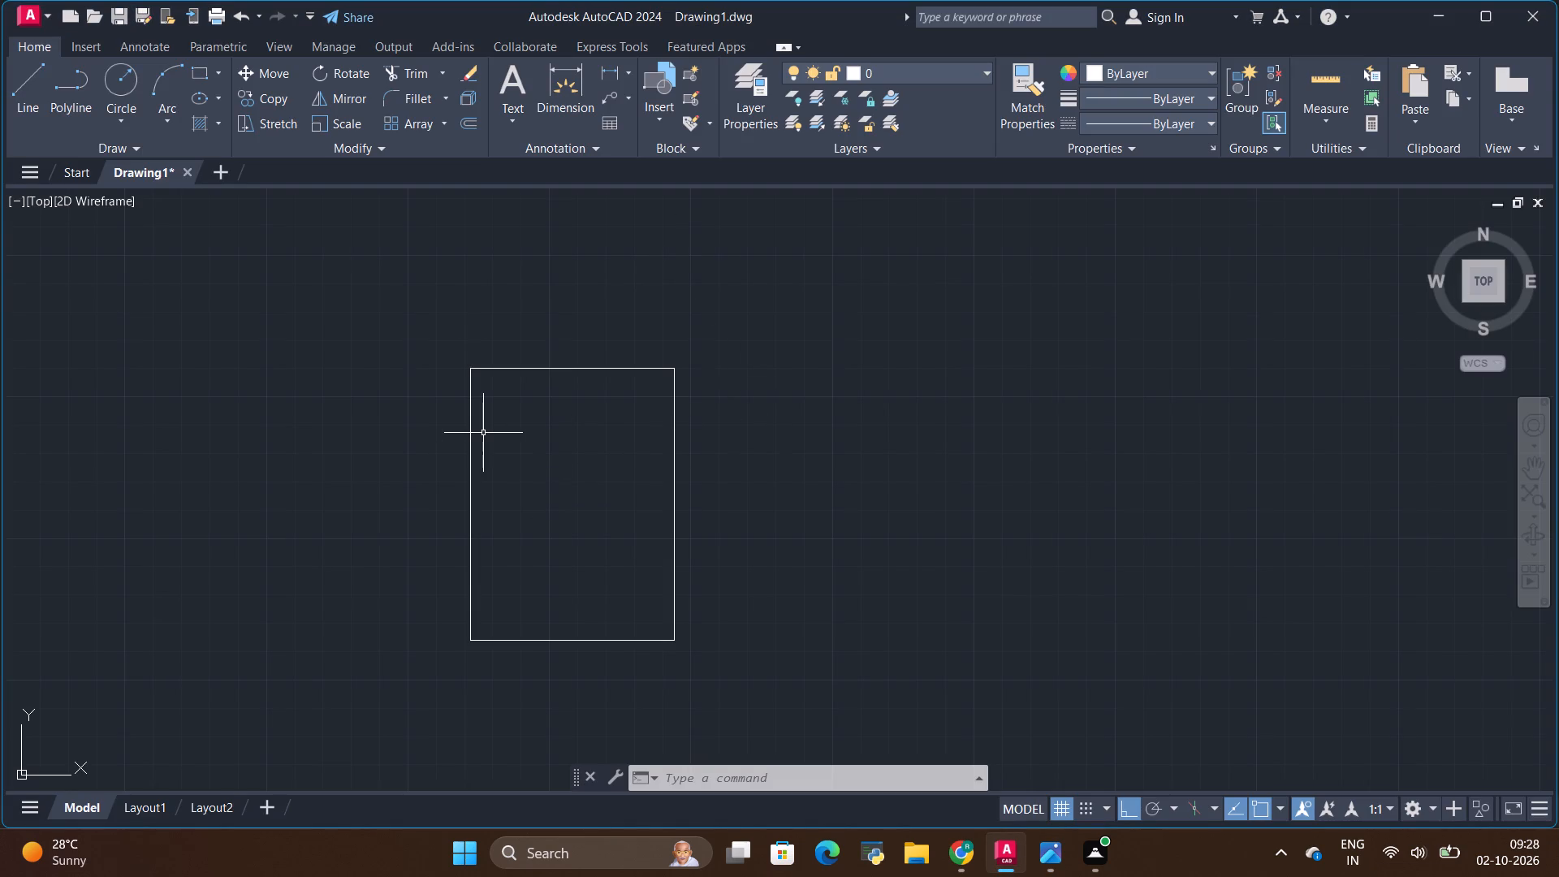
scroll(510, 429, "up", 1)
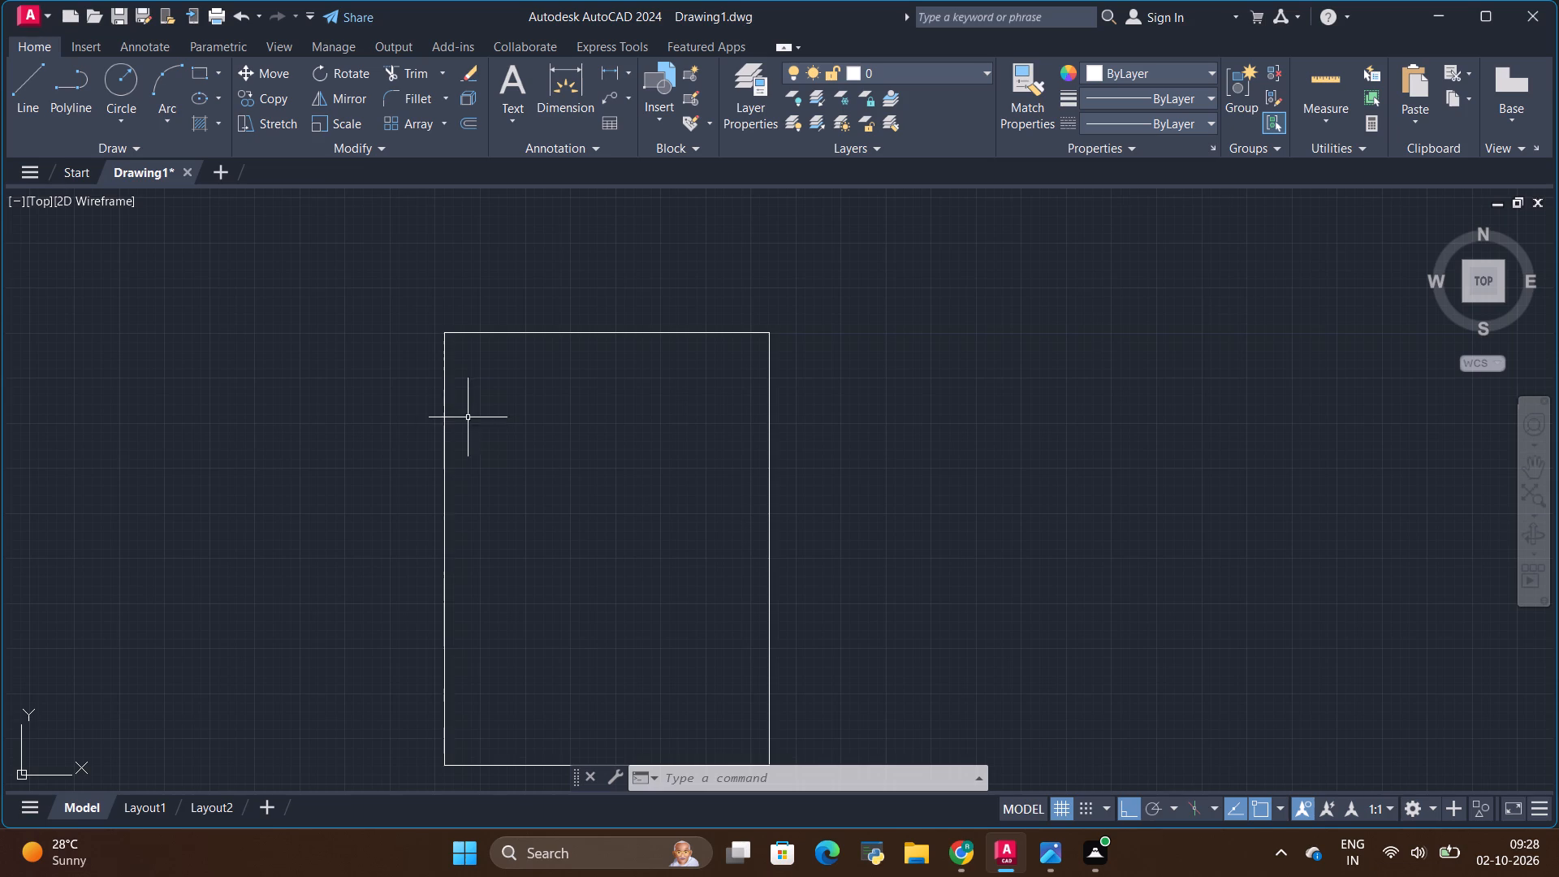
left_click(445, 417)
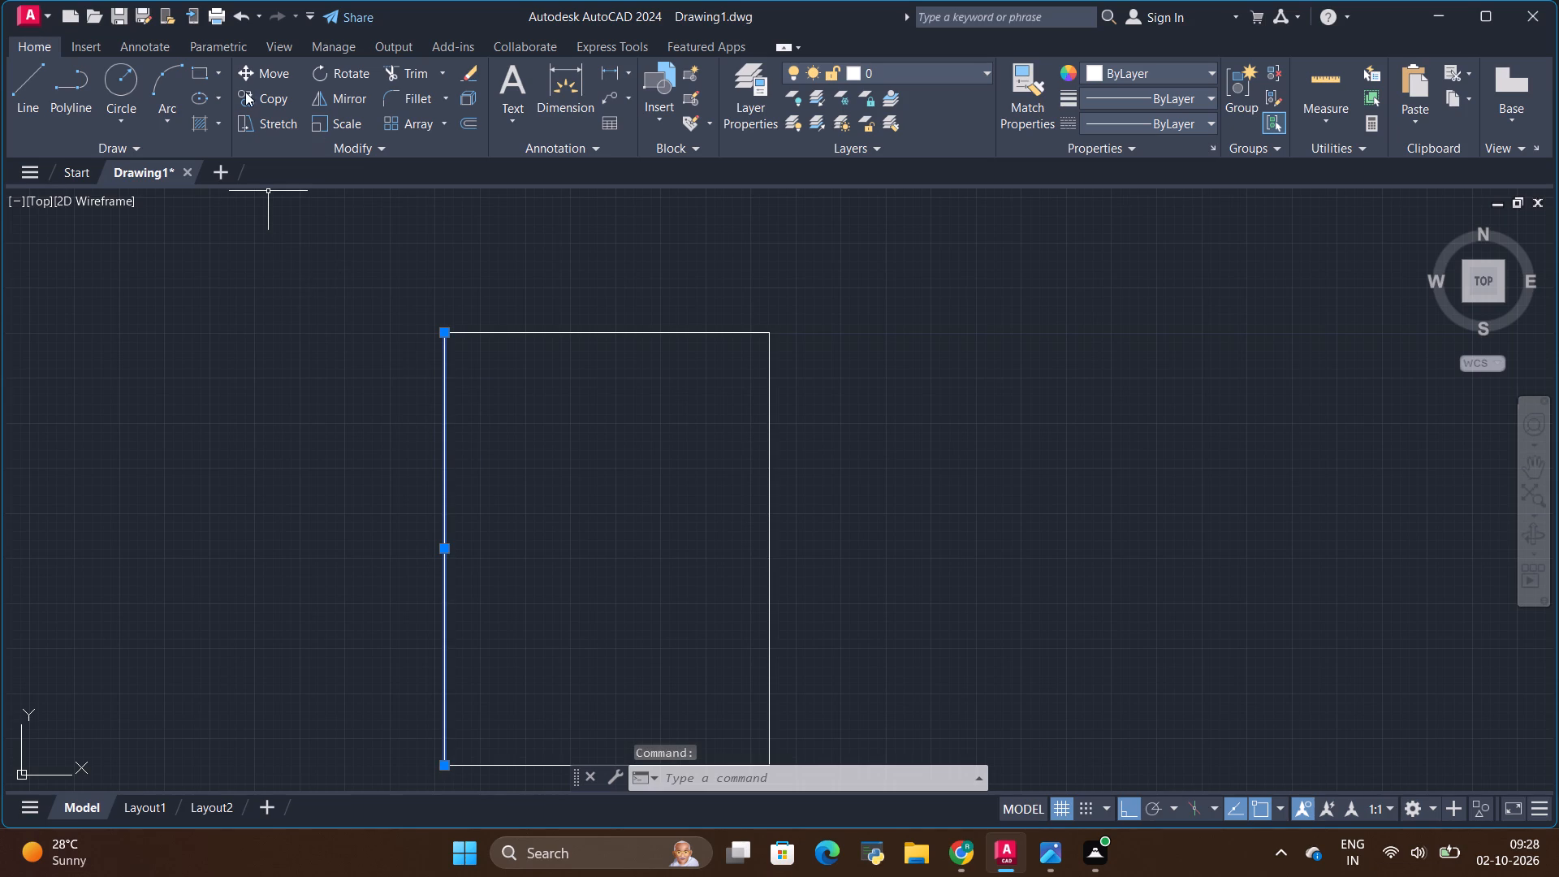
left_click(266, 94)
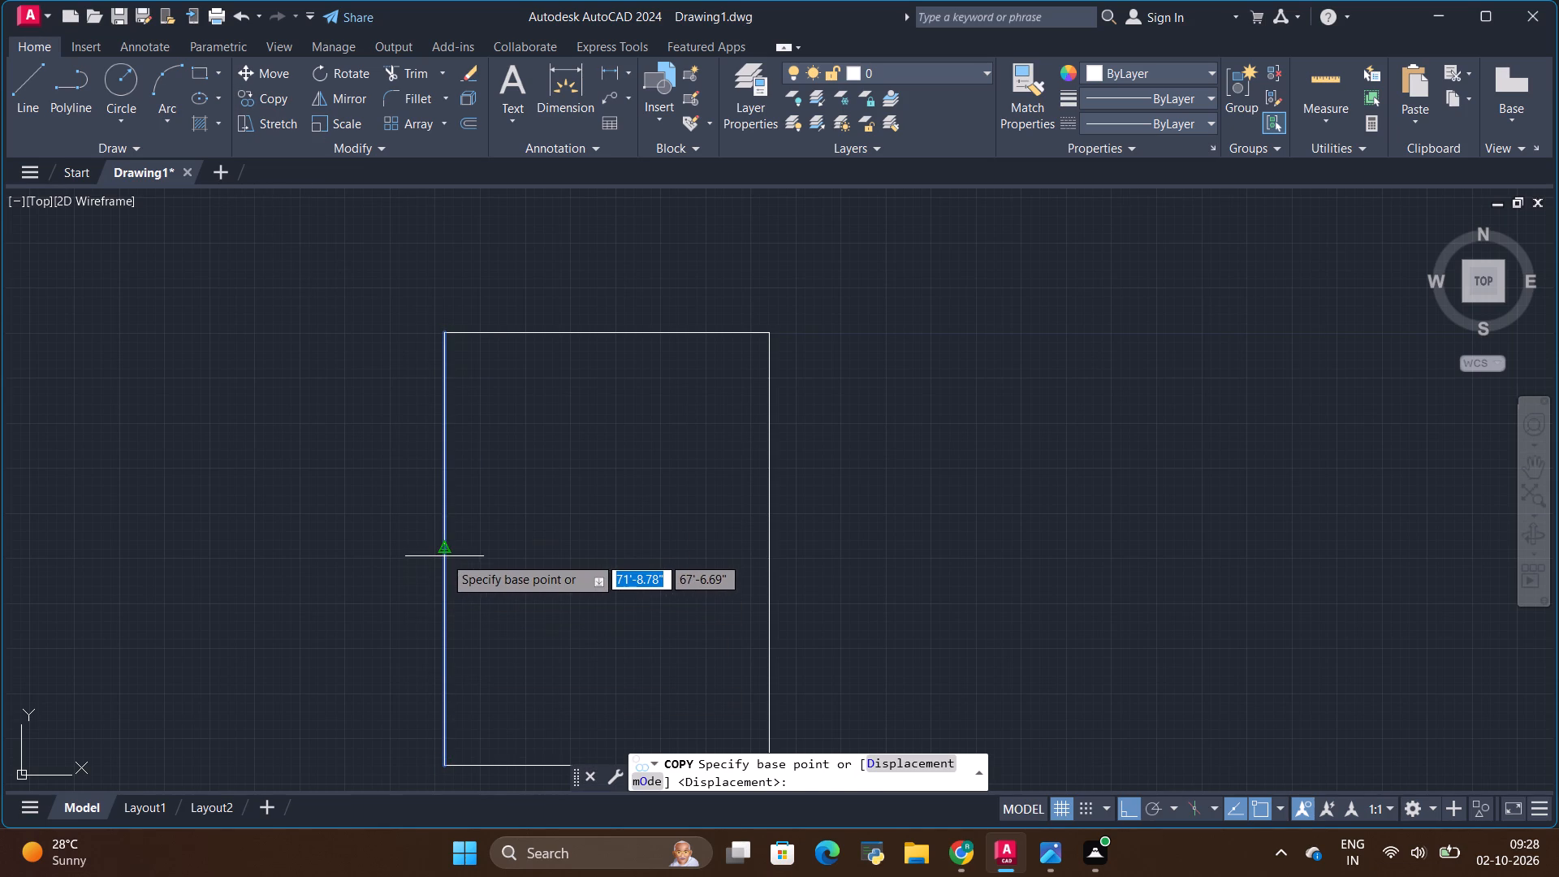
left_click(444, 555)
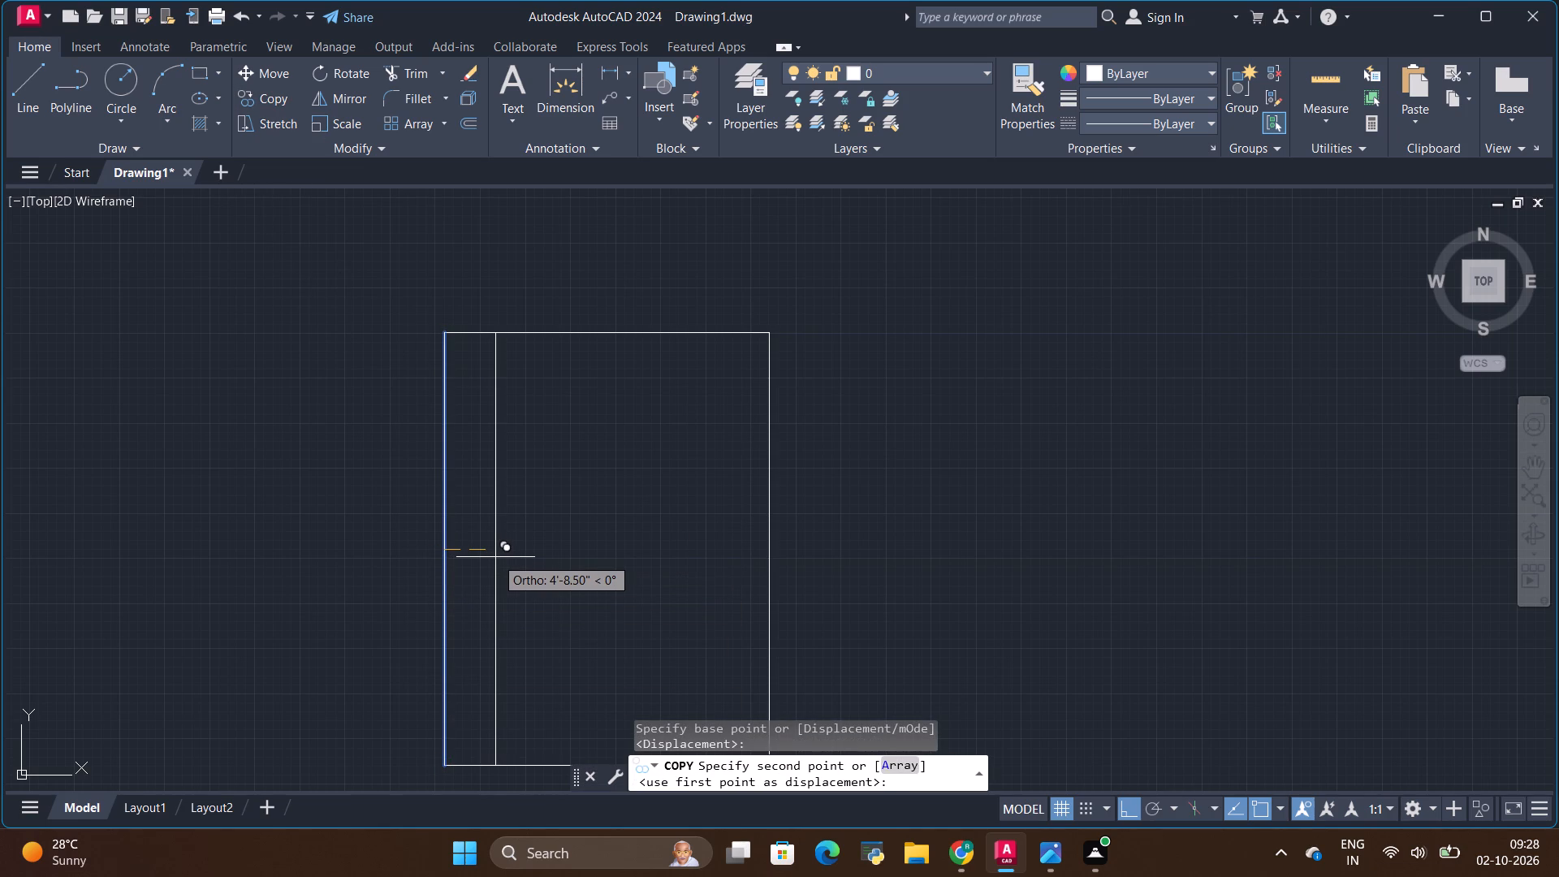
key("BackSpace")
type("13")
key("apostrophe")
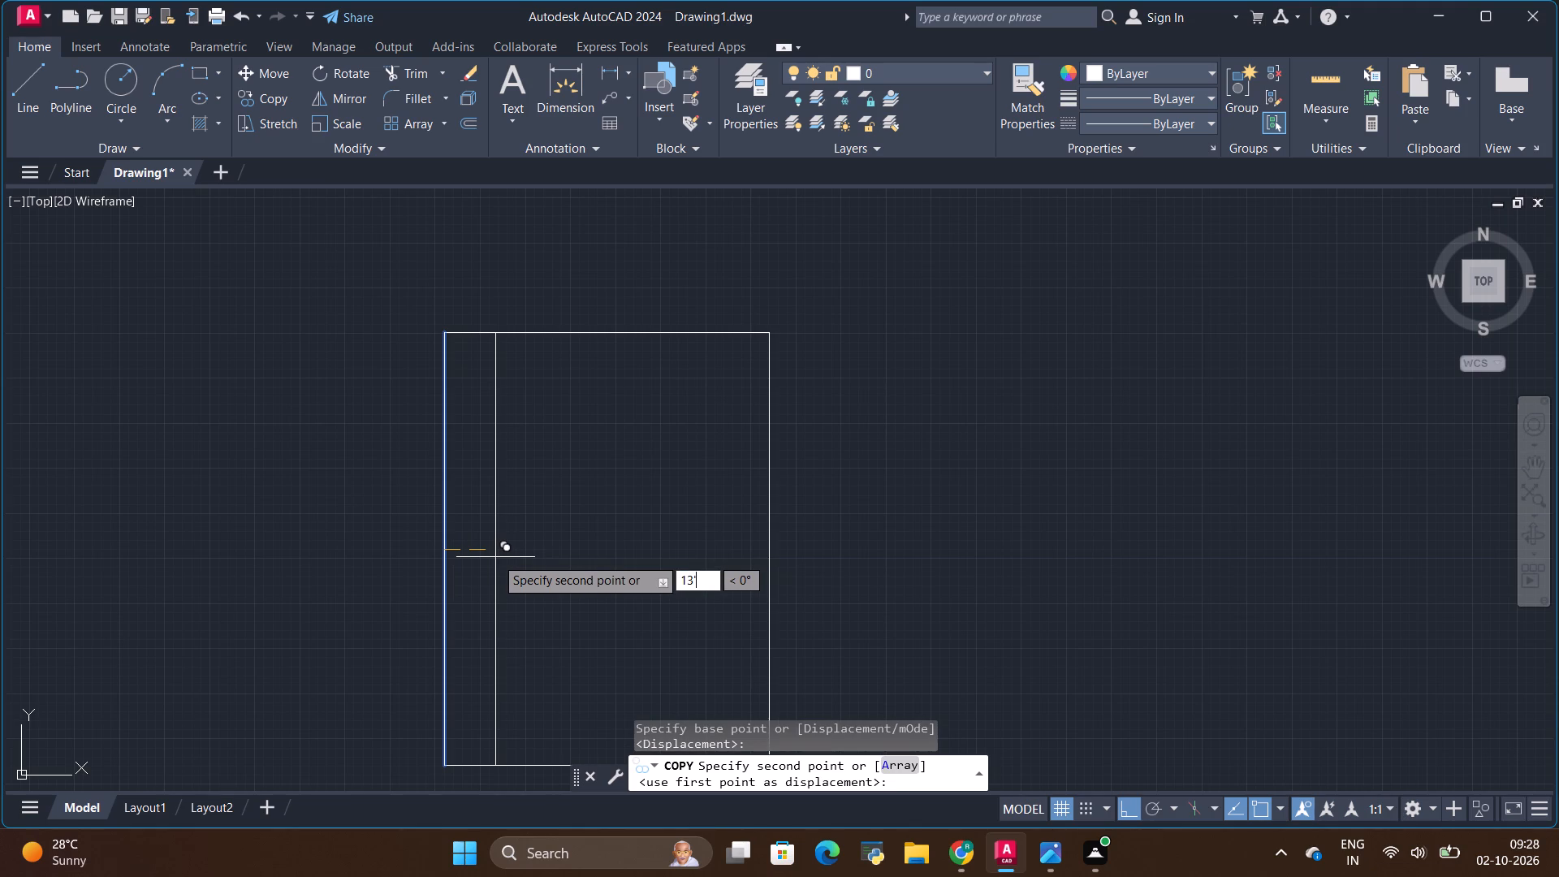
key("Return")
key("Escape")
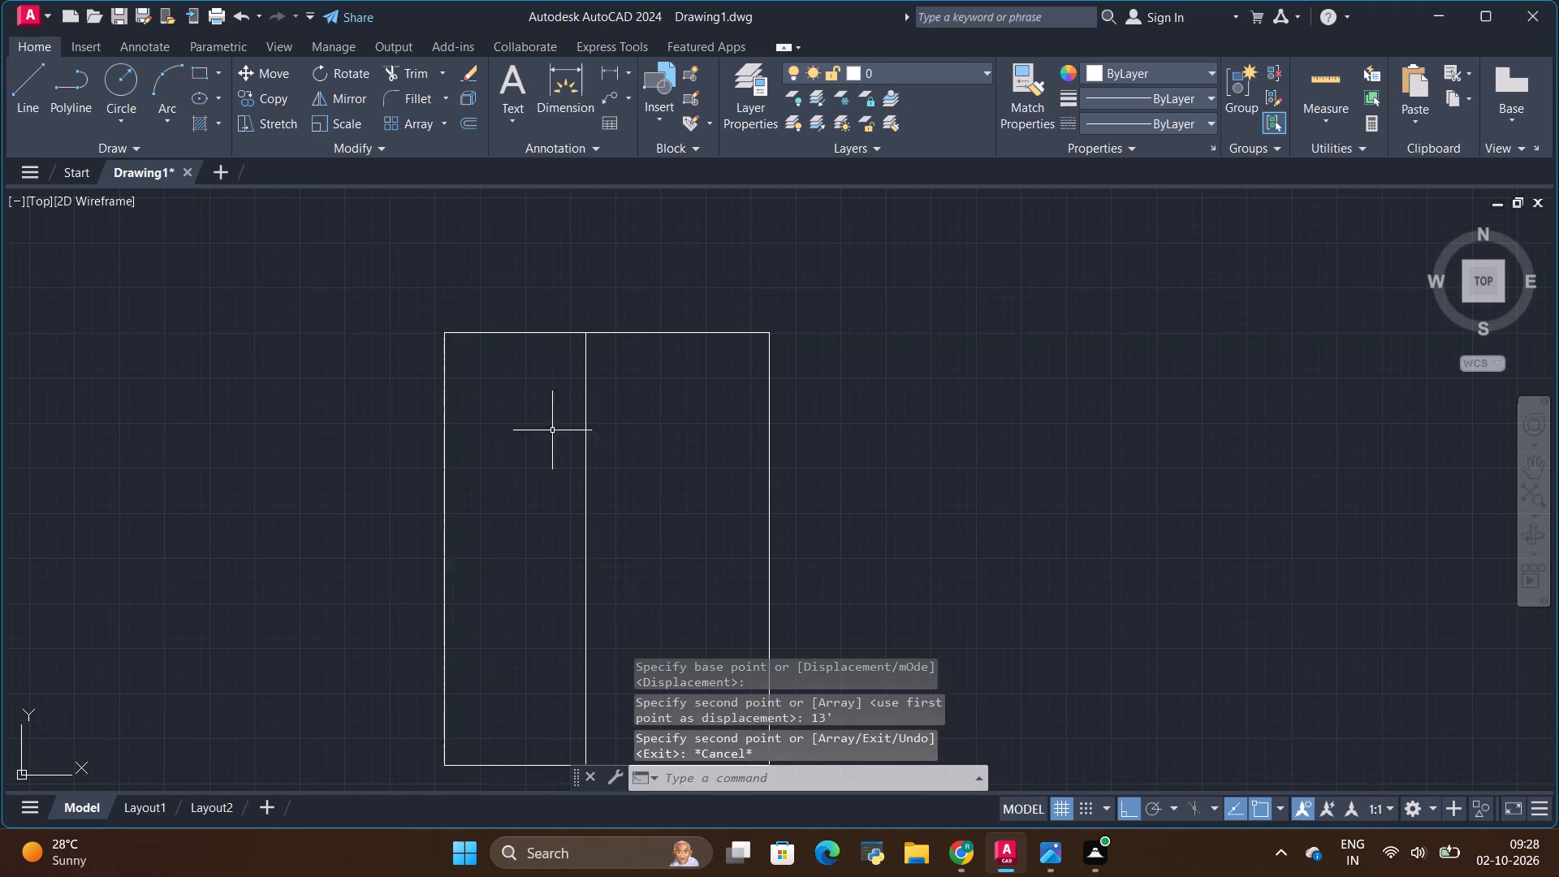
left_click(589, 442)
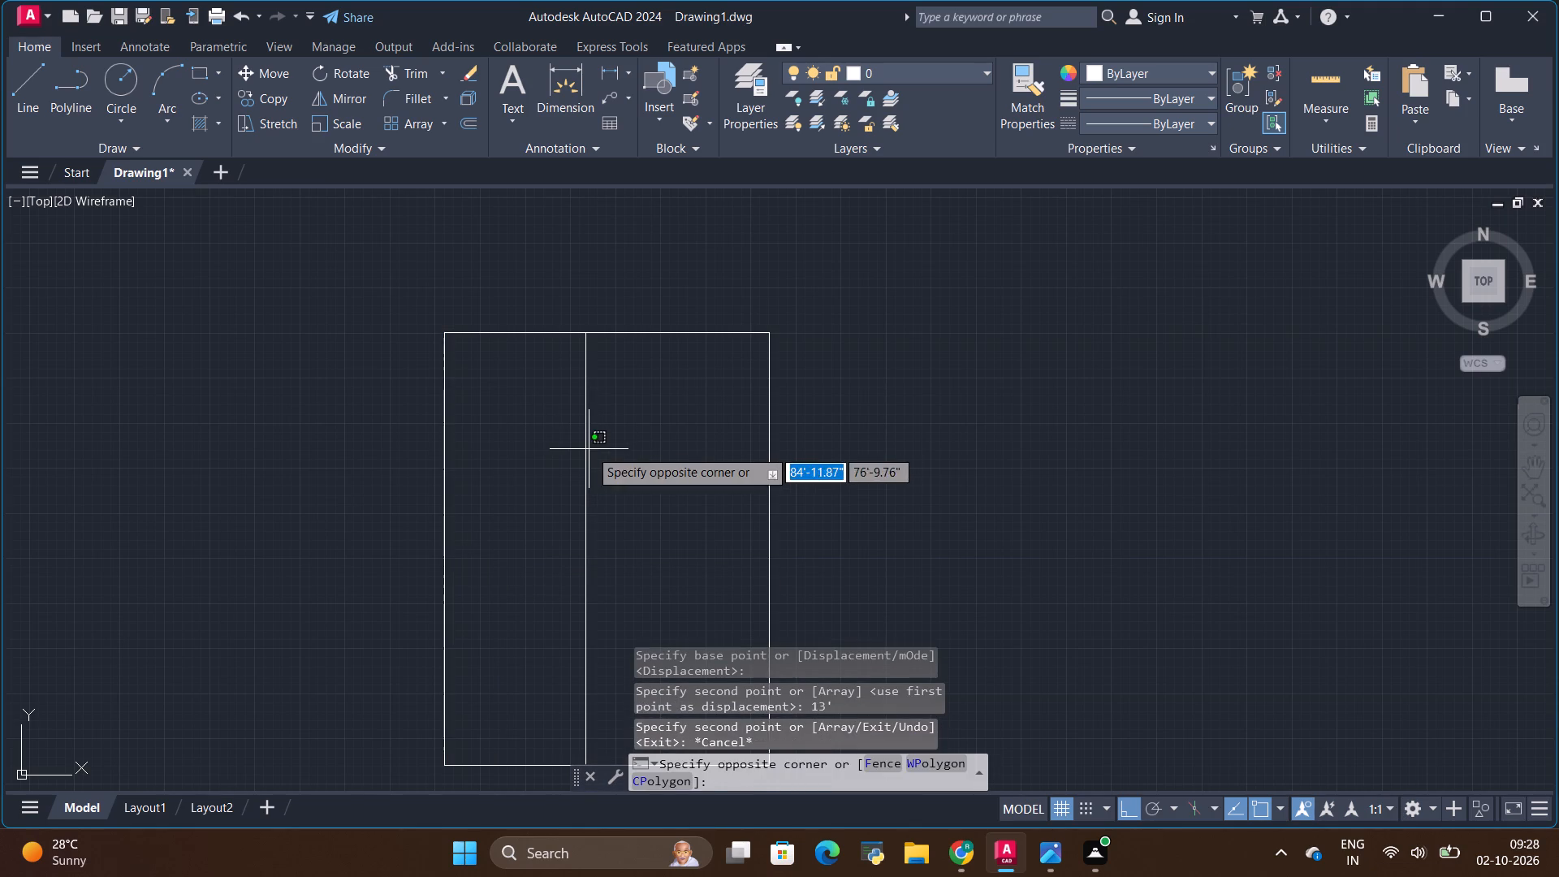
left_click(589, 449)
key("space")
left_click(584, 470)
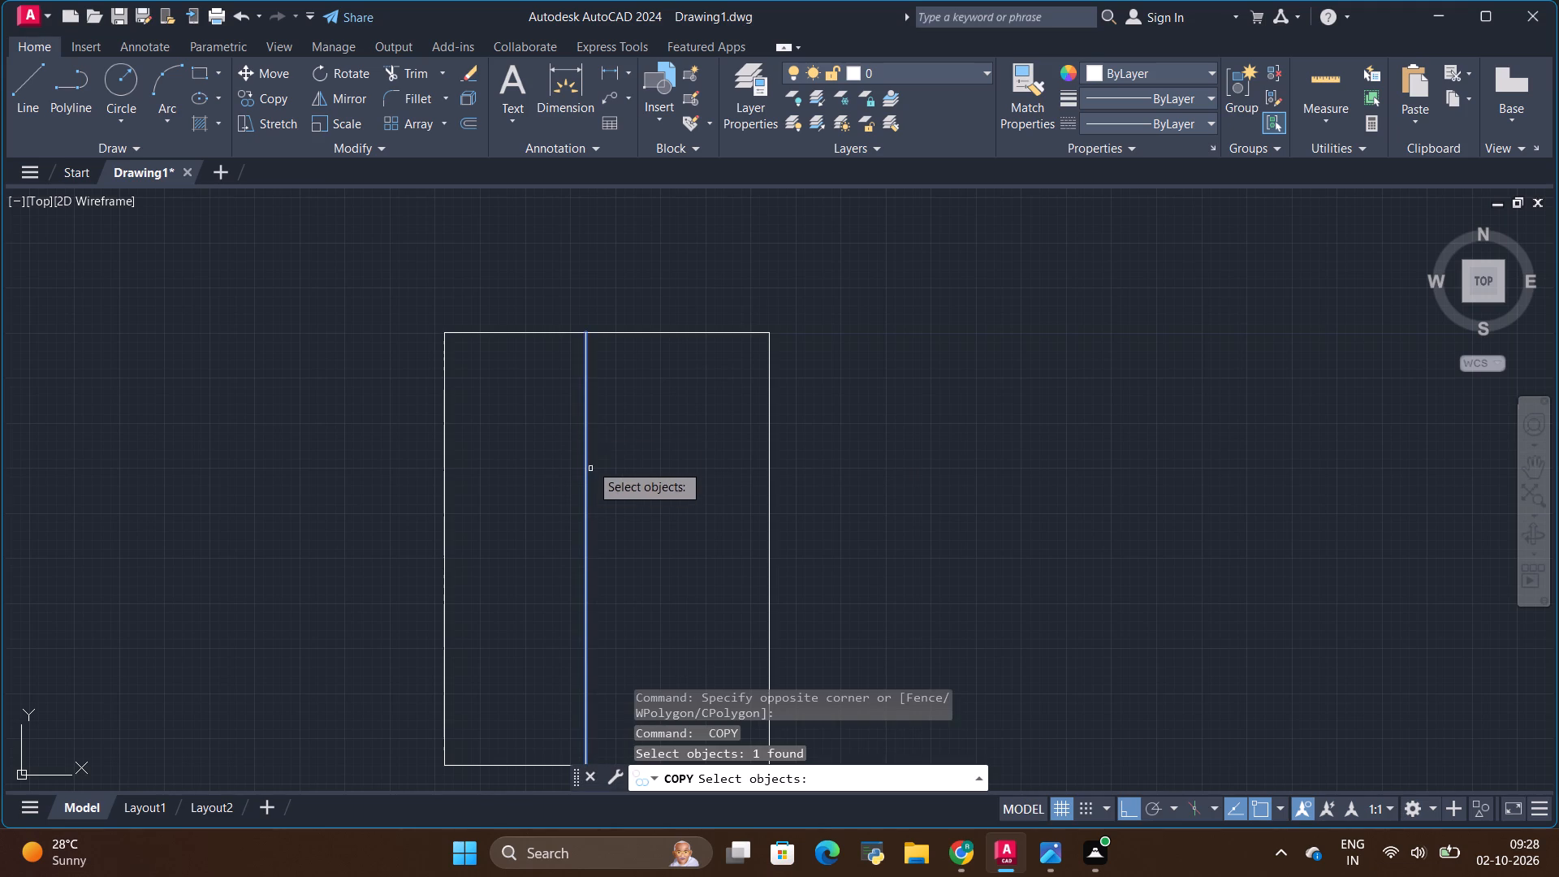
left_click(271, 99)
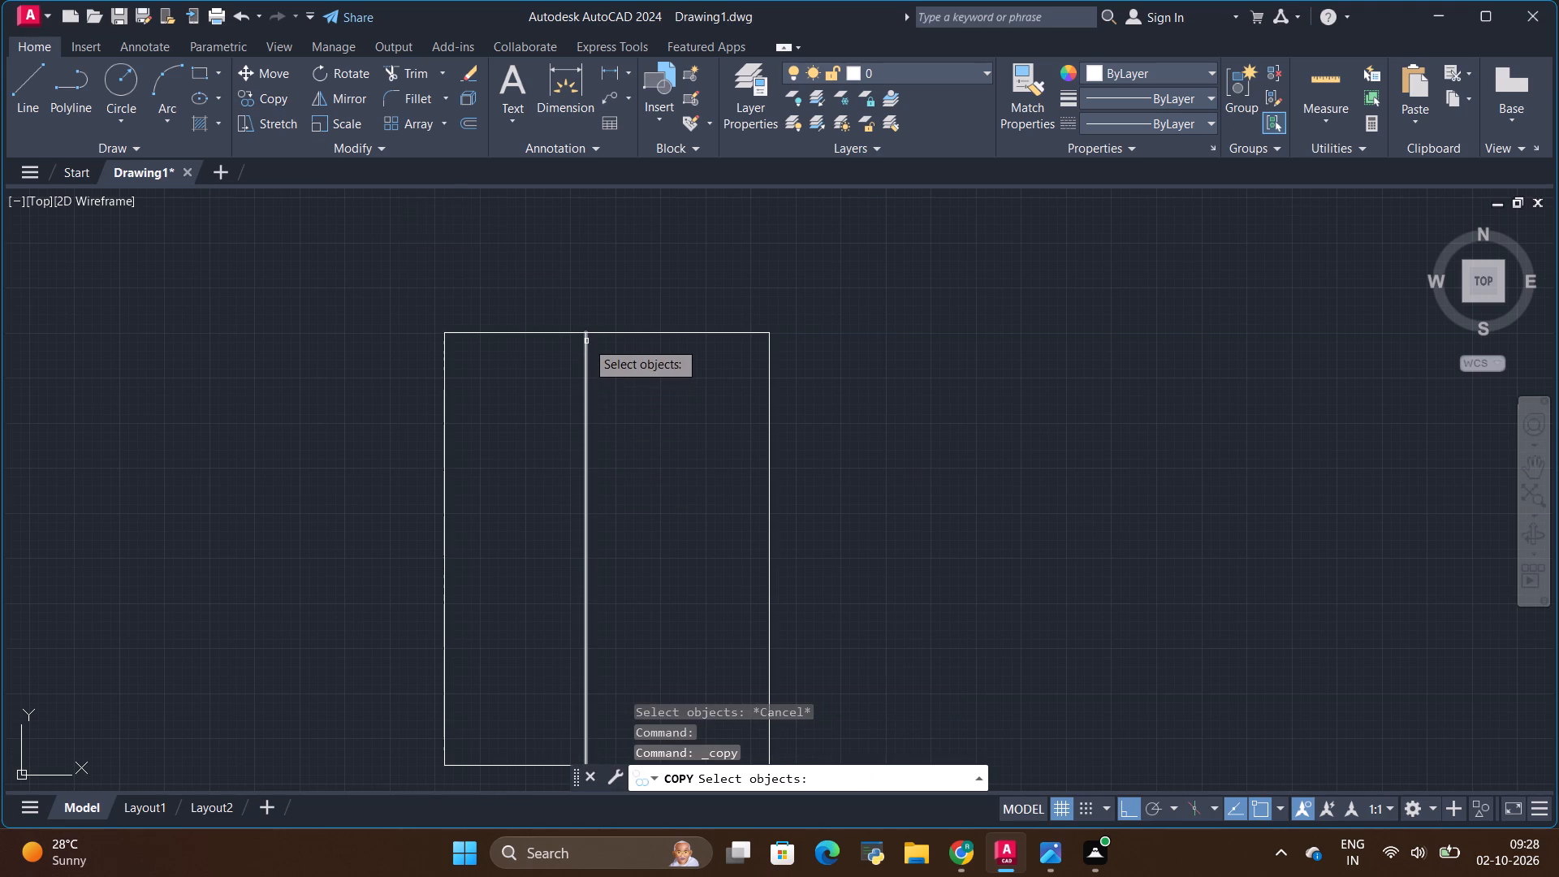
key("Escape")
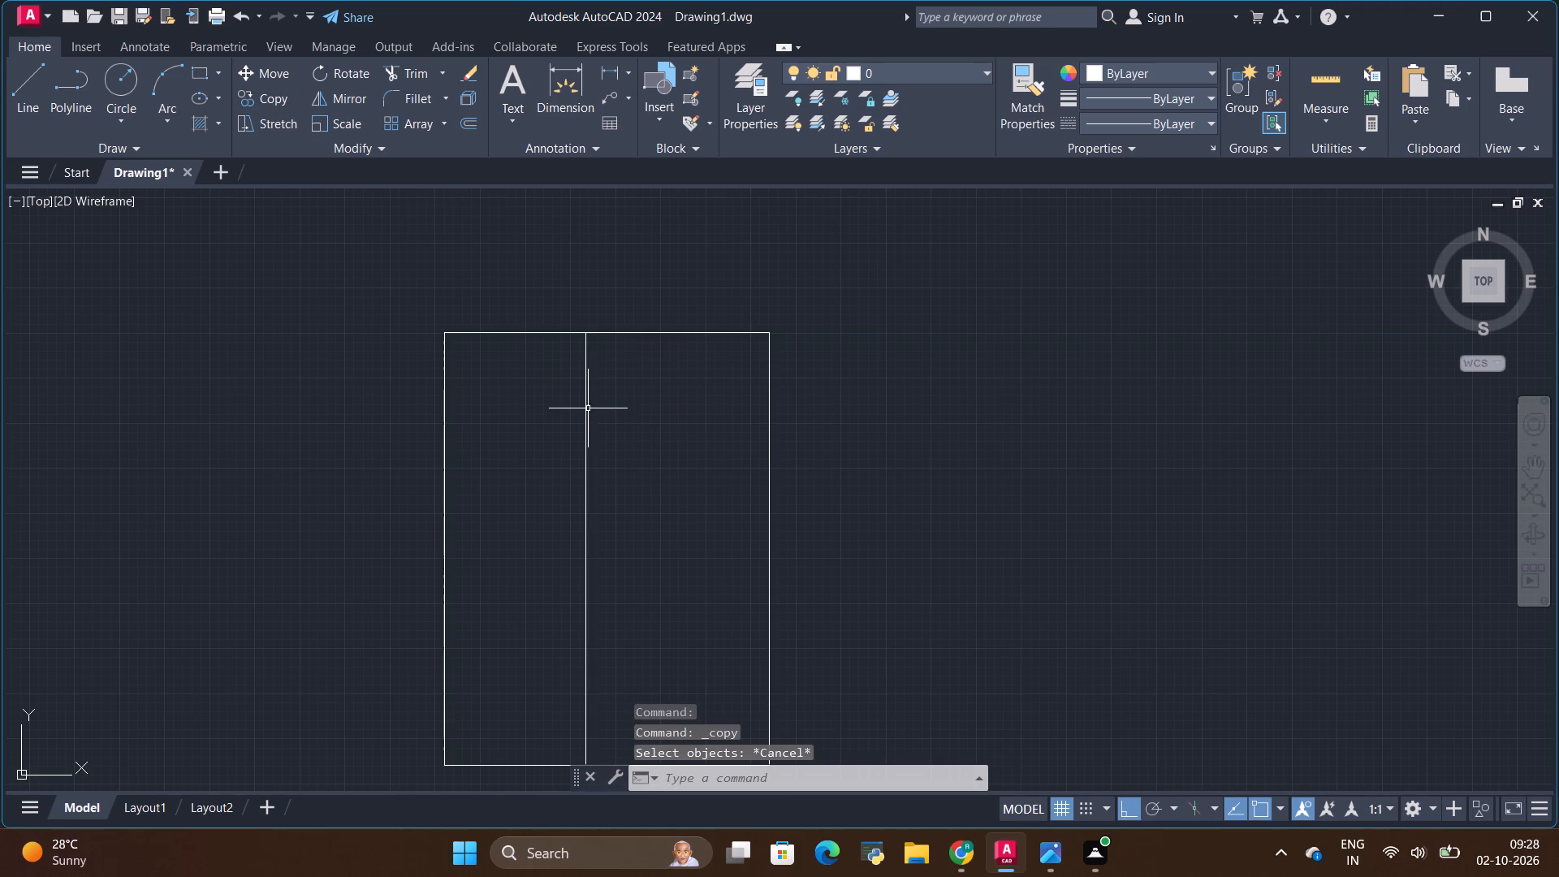
Copy the inner vertical line 6' to the right inside the house outline.
left_click(588, 408)
left_click(271, 101)
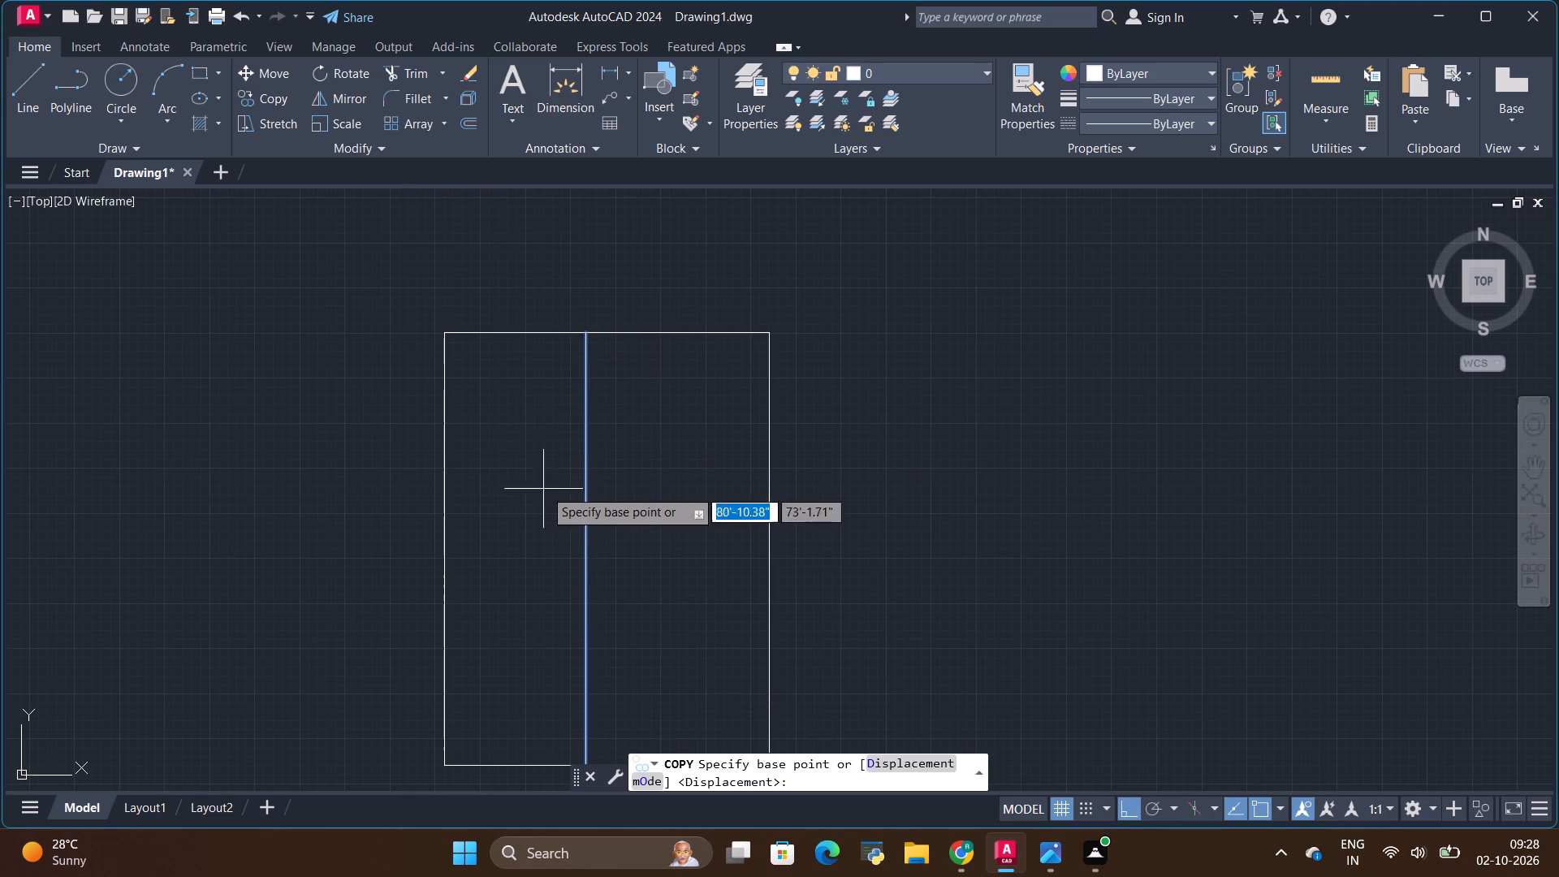
left_click(583, 556)
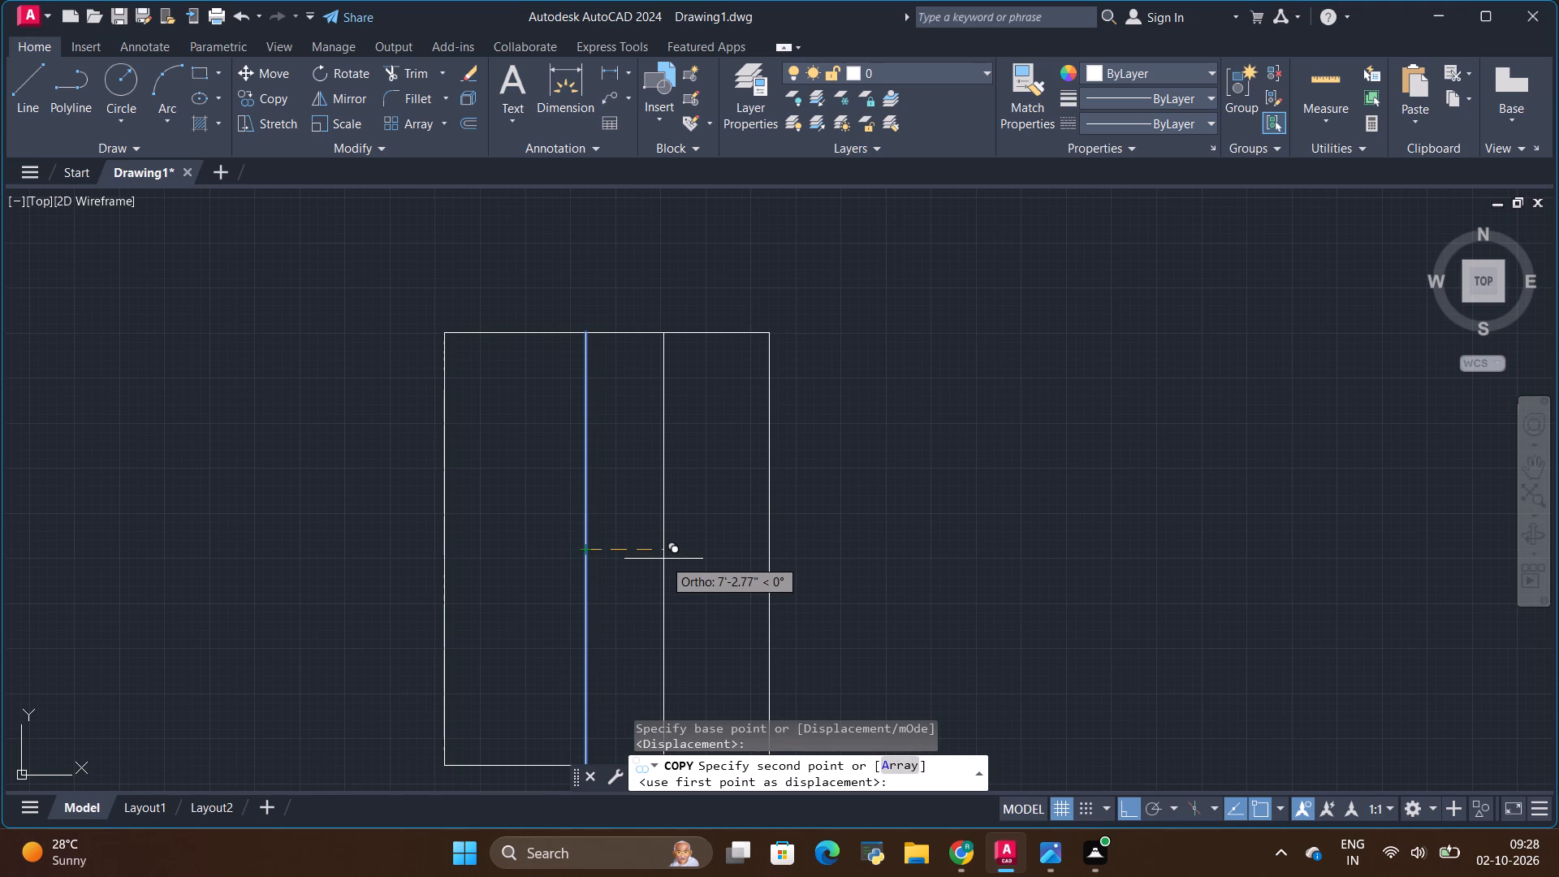
key("BackSpace")
key("6")
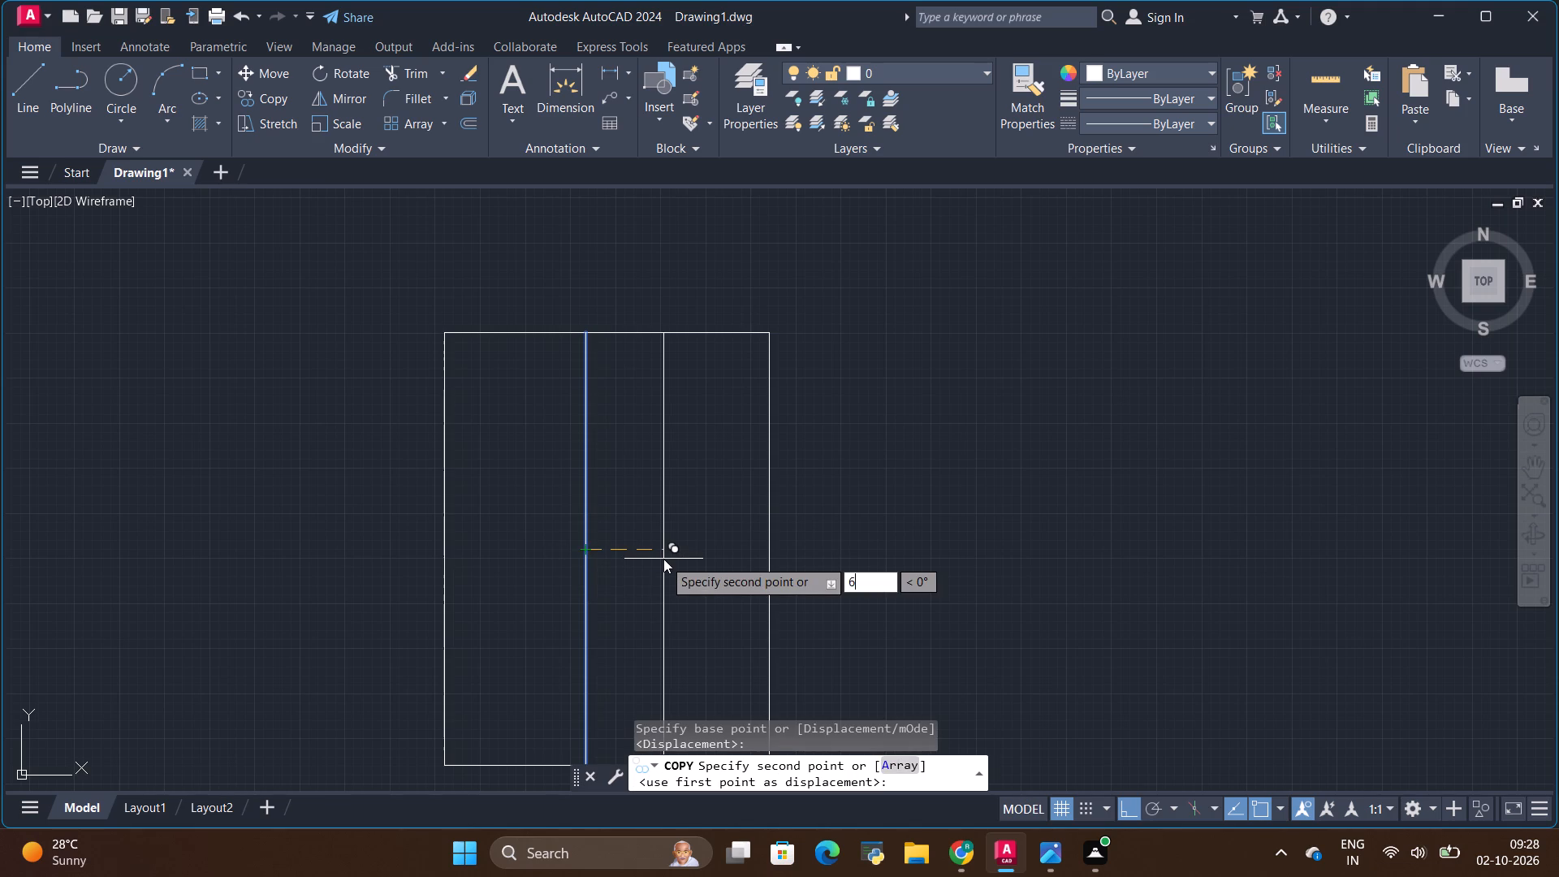
key("BackSpace")
type("6'")
key("Return")
key("Escape")
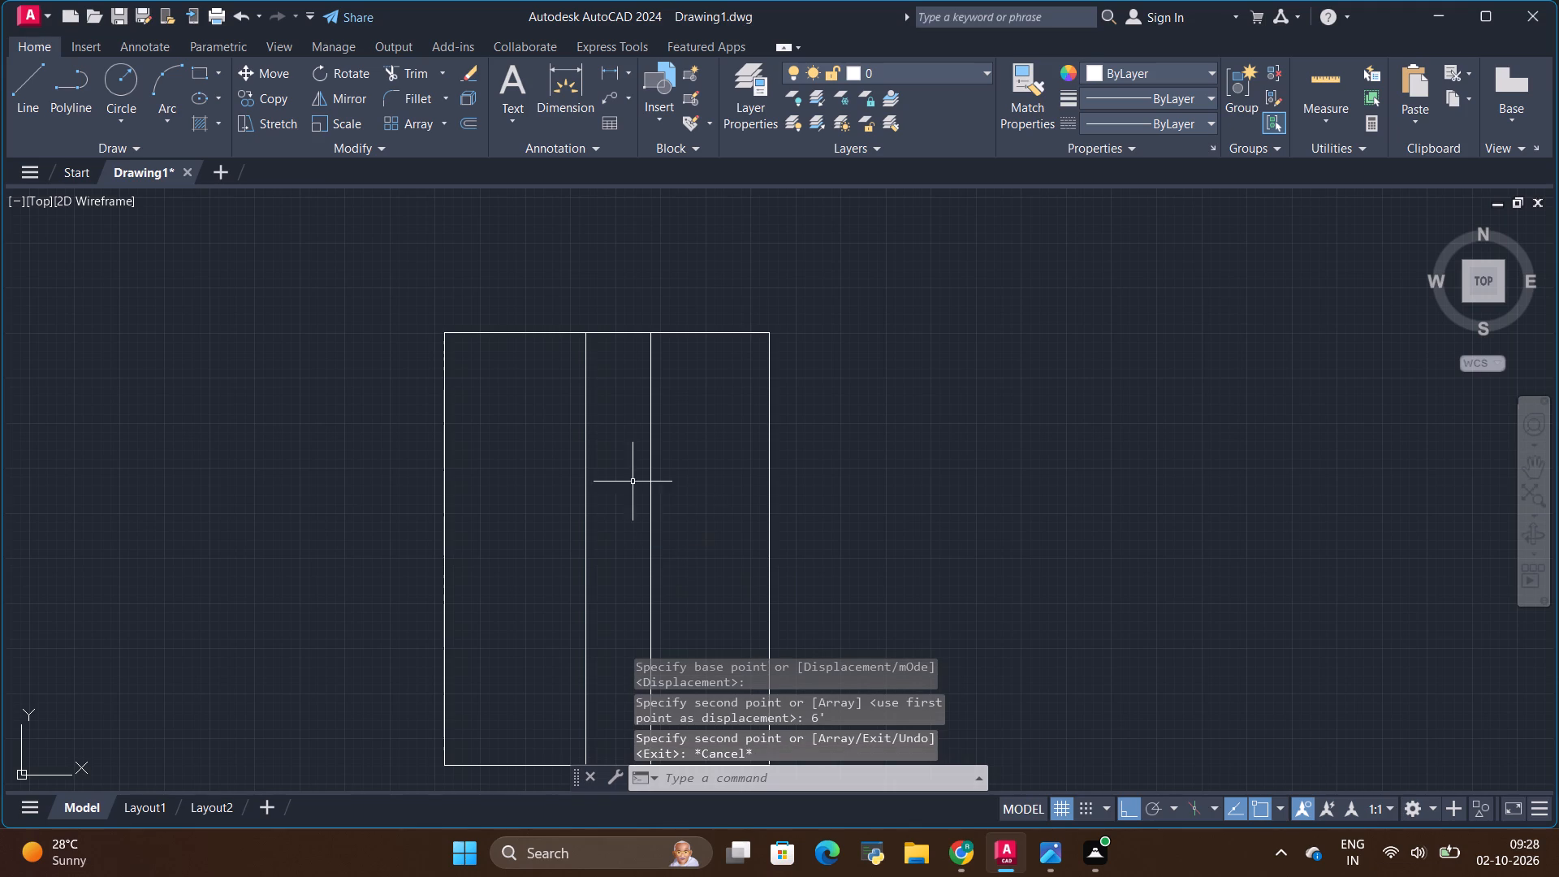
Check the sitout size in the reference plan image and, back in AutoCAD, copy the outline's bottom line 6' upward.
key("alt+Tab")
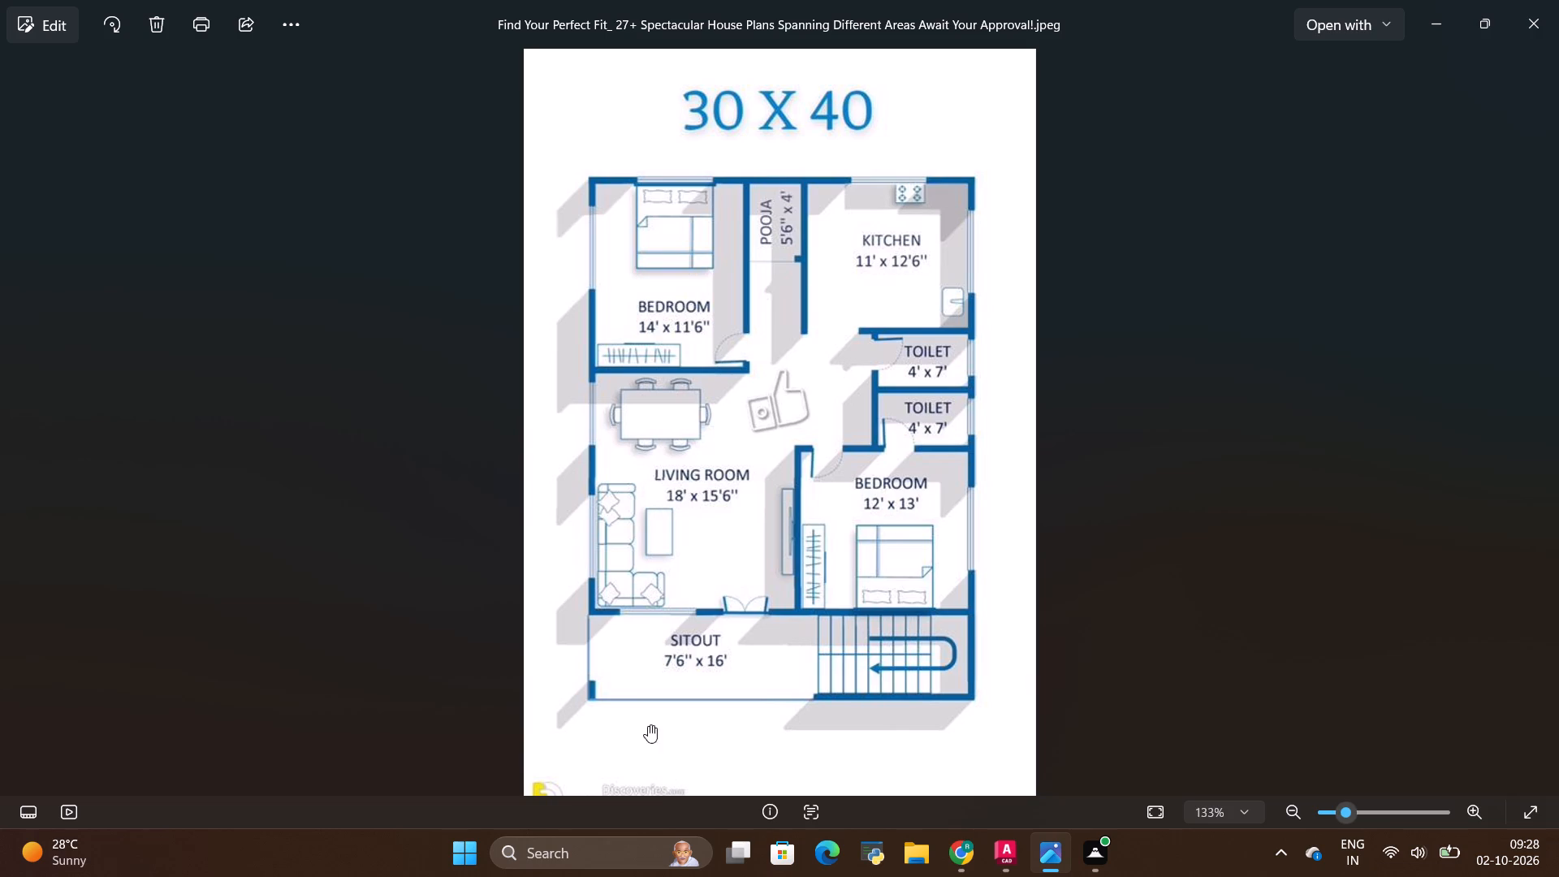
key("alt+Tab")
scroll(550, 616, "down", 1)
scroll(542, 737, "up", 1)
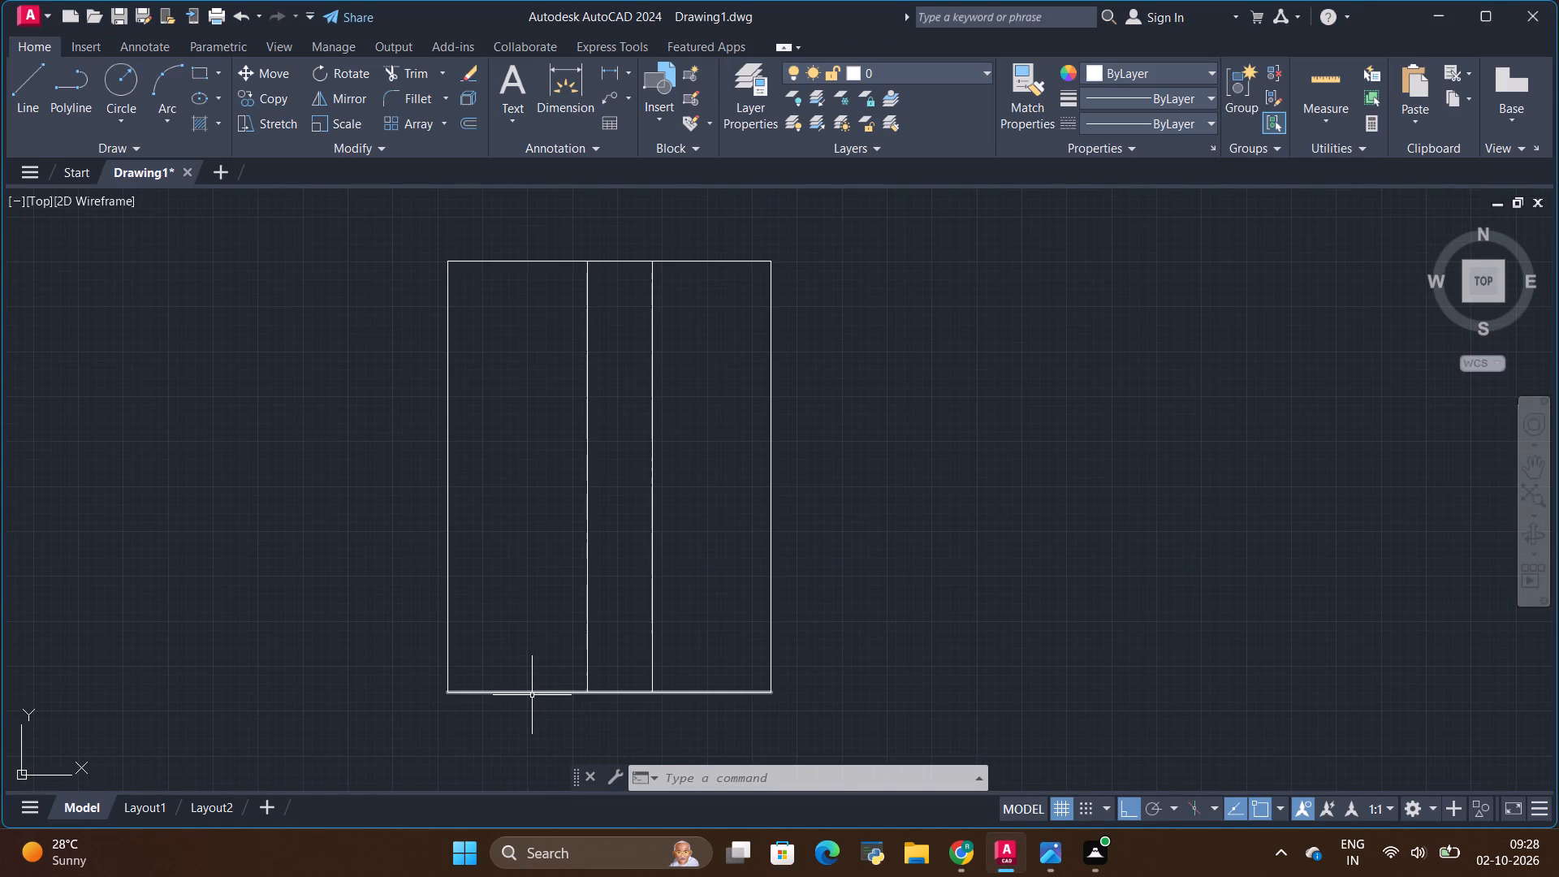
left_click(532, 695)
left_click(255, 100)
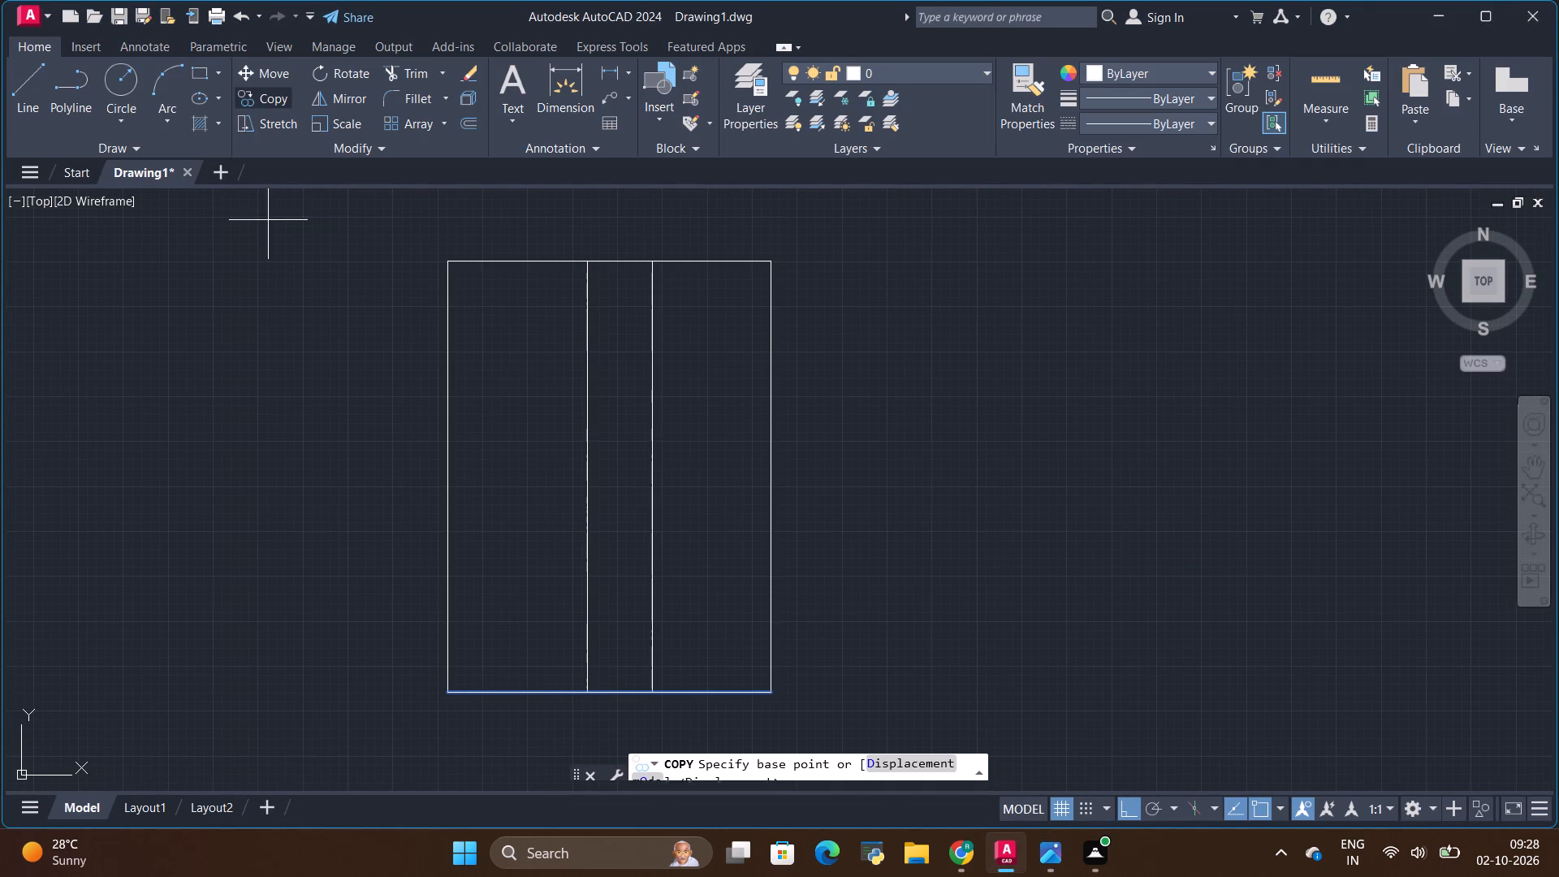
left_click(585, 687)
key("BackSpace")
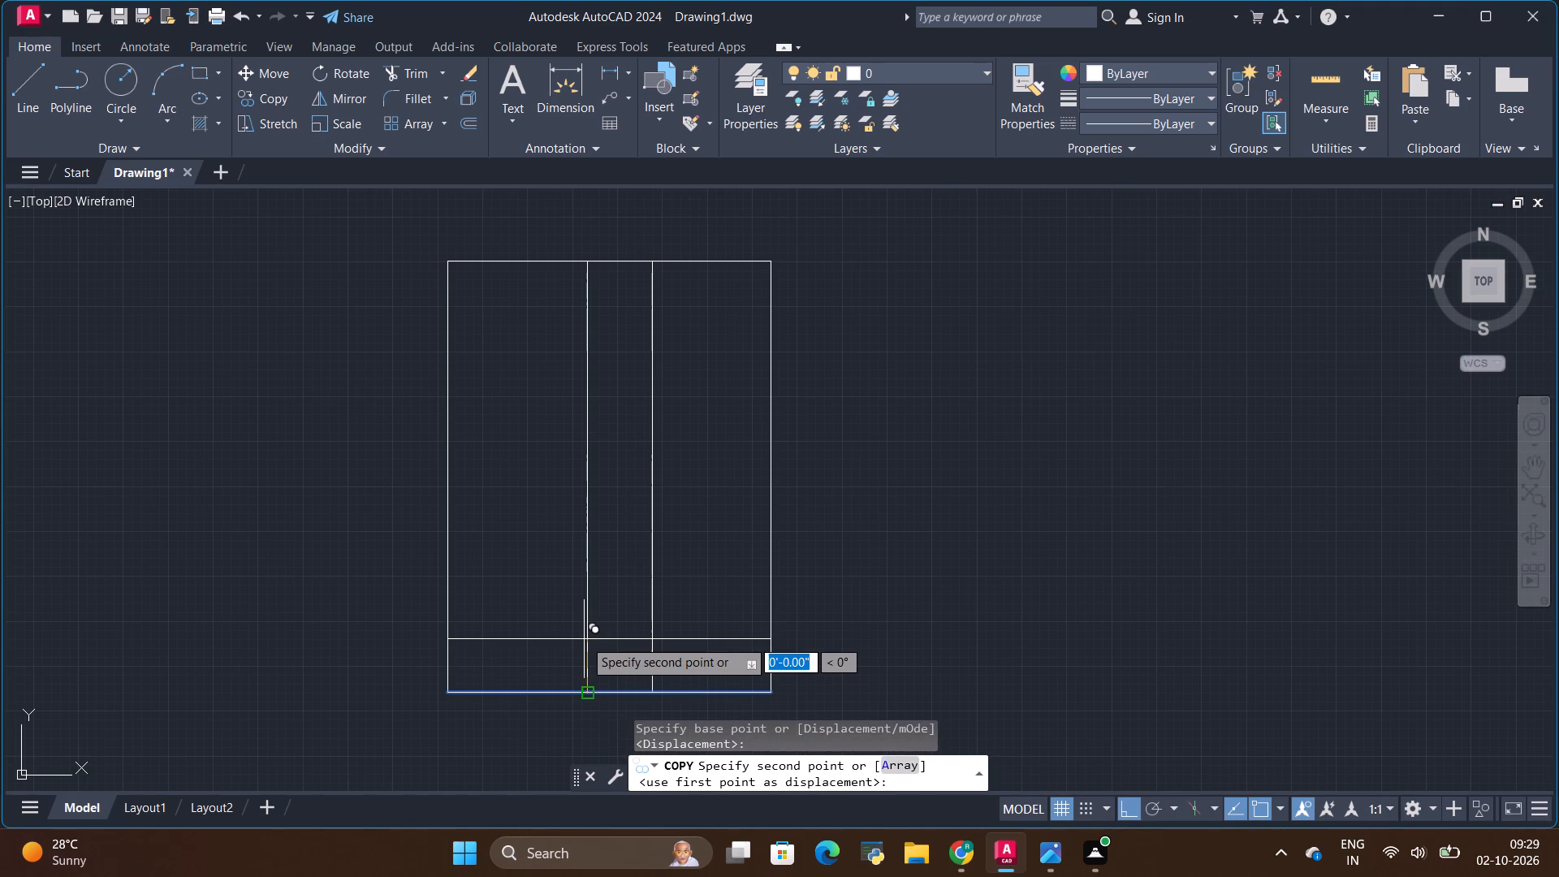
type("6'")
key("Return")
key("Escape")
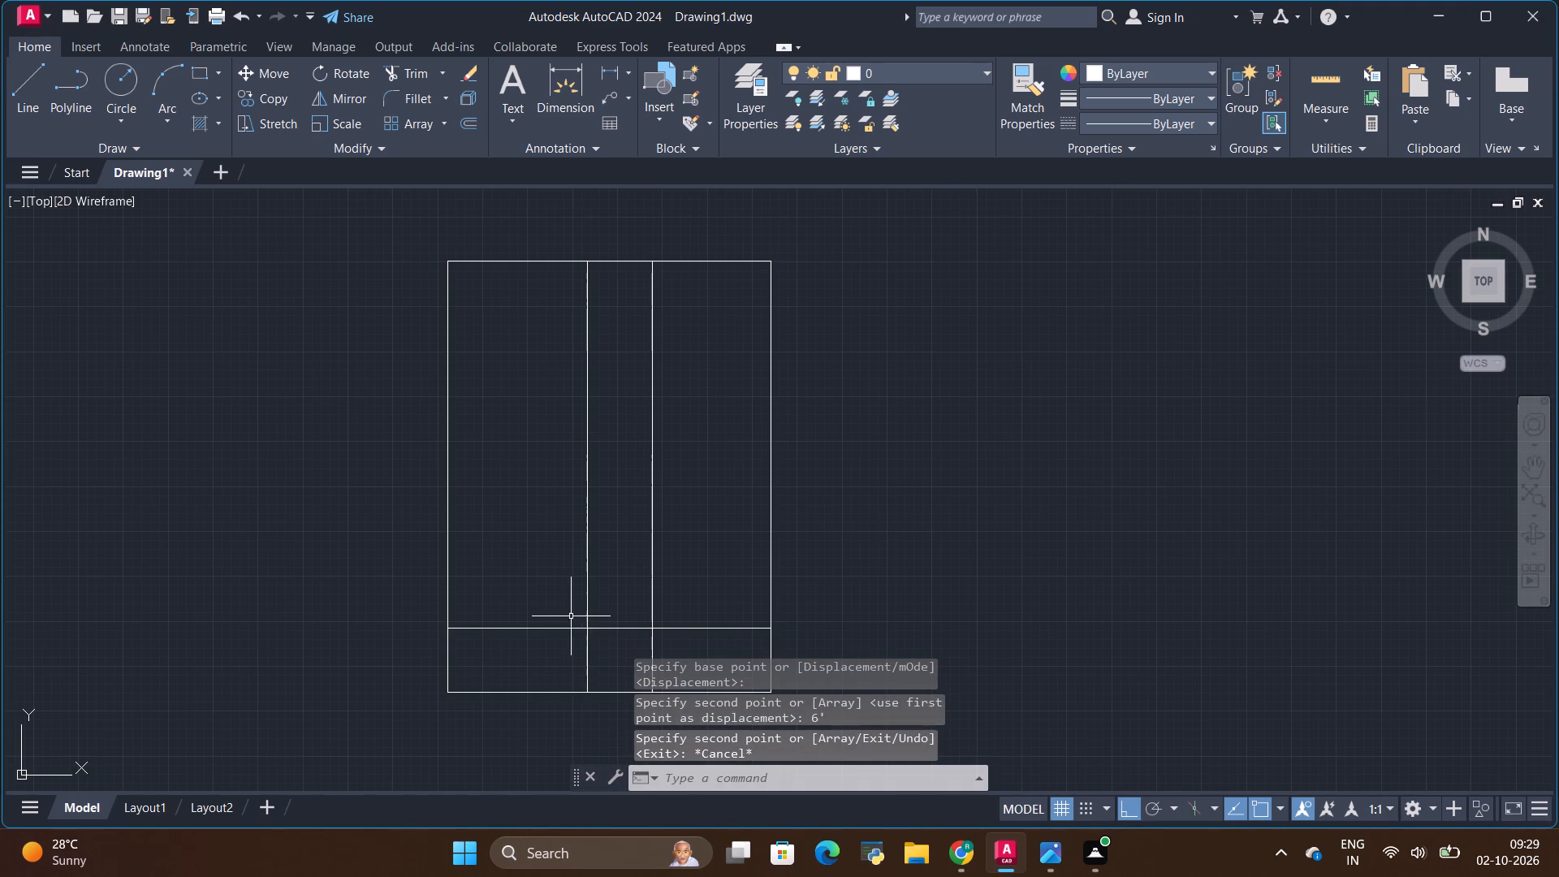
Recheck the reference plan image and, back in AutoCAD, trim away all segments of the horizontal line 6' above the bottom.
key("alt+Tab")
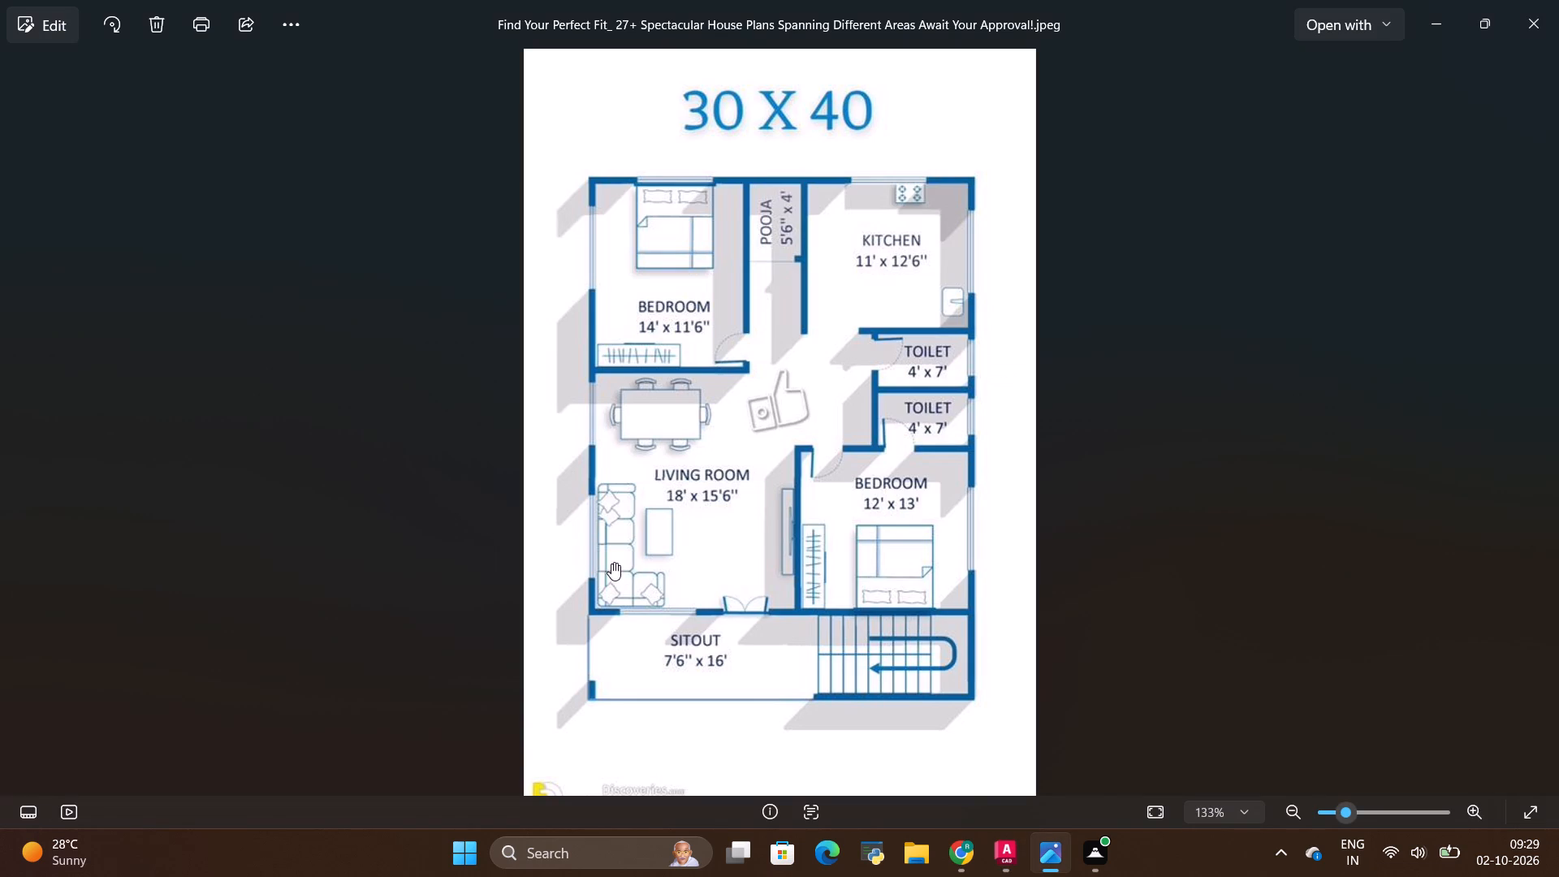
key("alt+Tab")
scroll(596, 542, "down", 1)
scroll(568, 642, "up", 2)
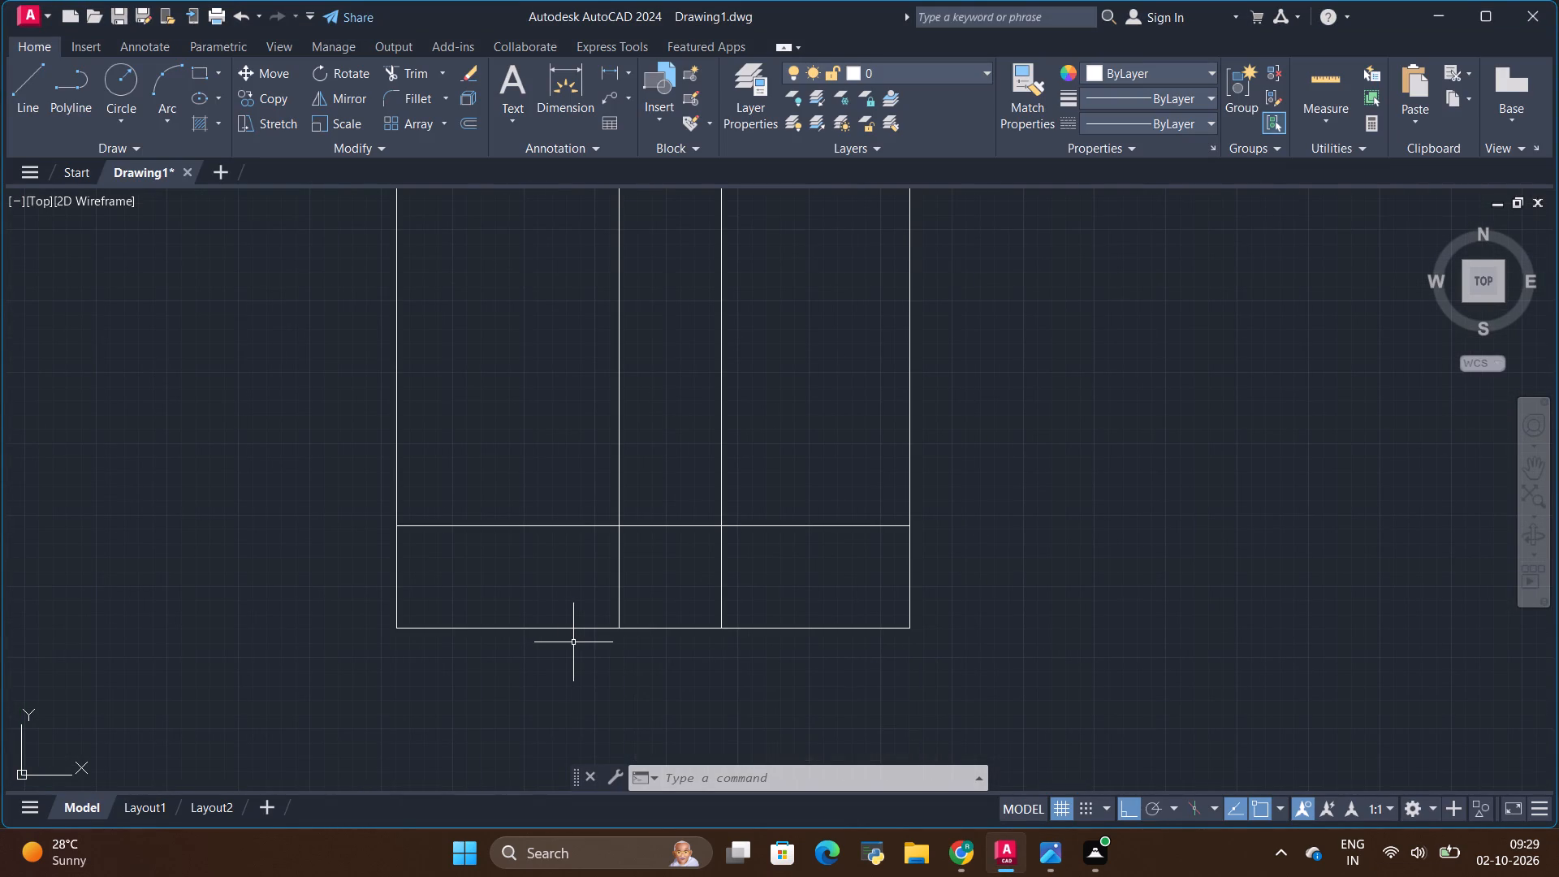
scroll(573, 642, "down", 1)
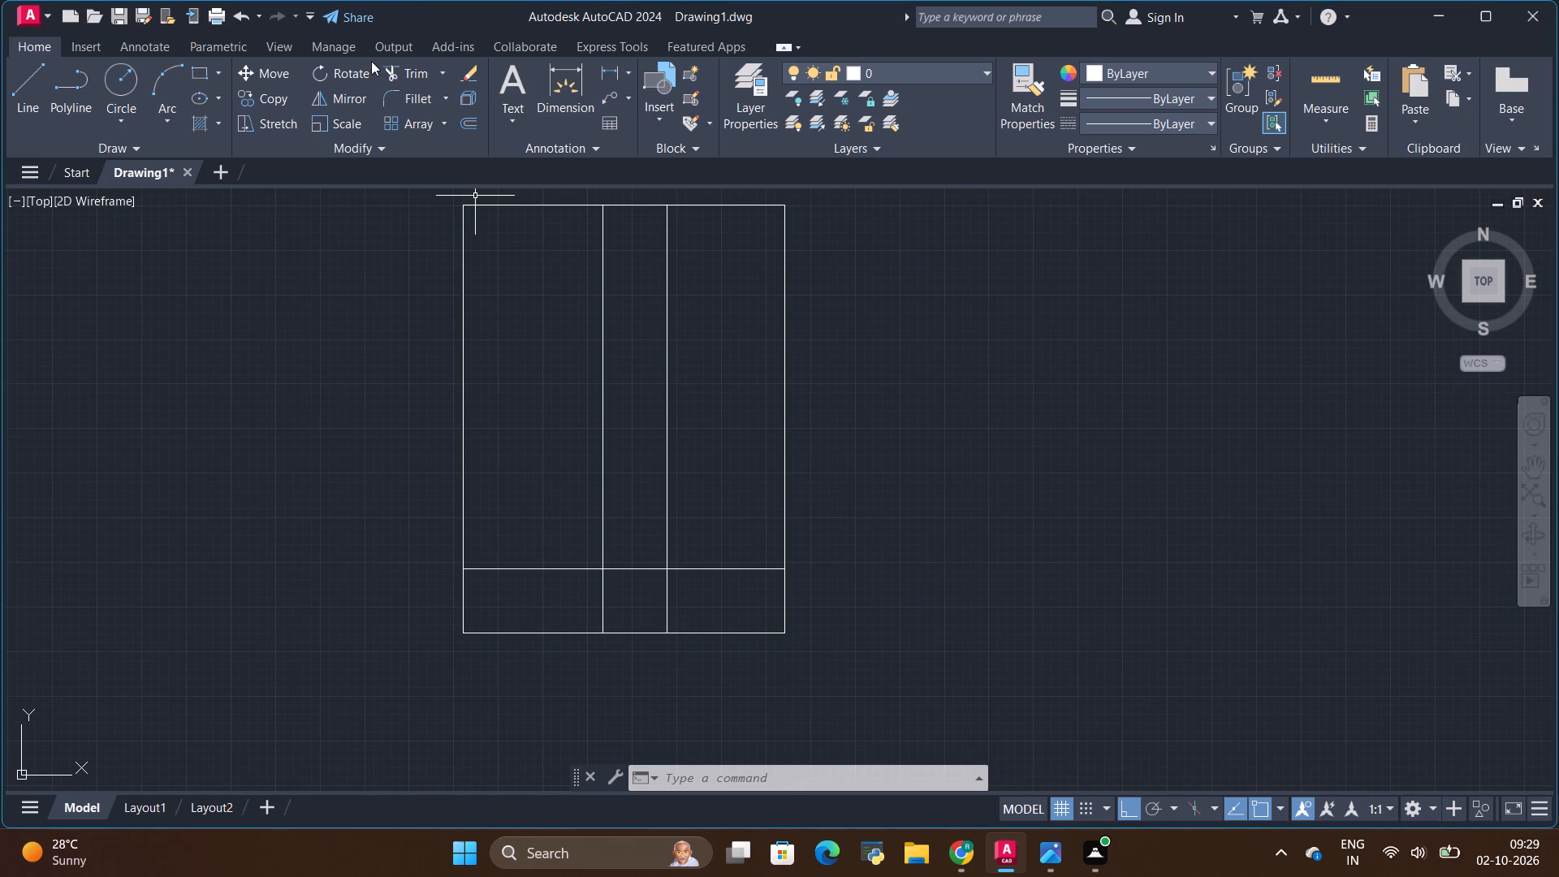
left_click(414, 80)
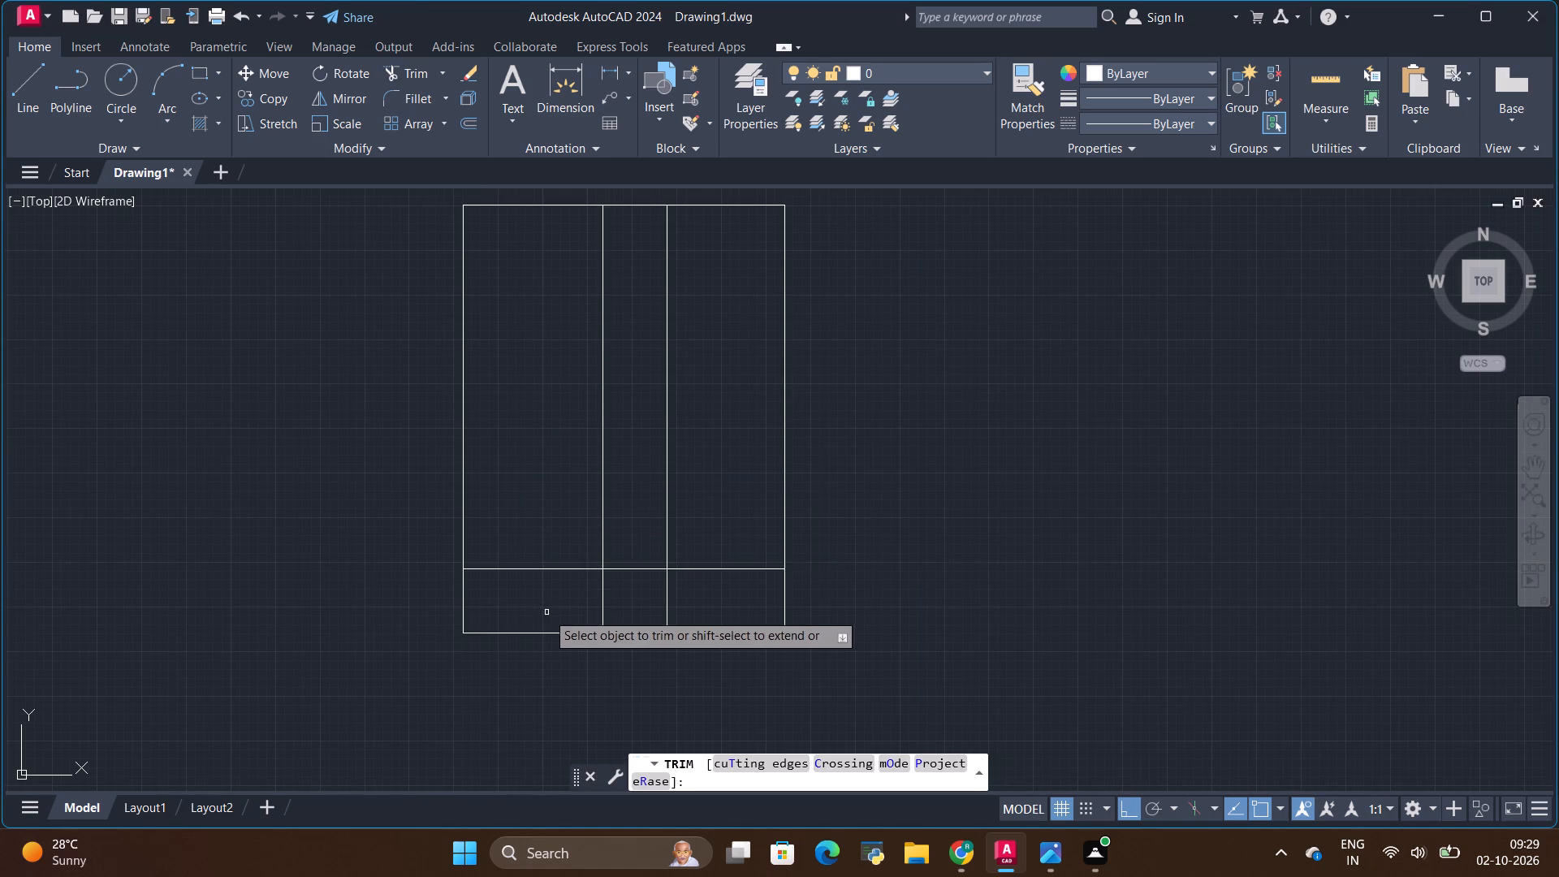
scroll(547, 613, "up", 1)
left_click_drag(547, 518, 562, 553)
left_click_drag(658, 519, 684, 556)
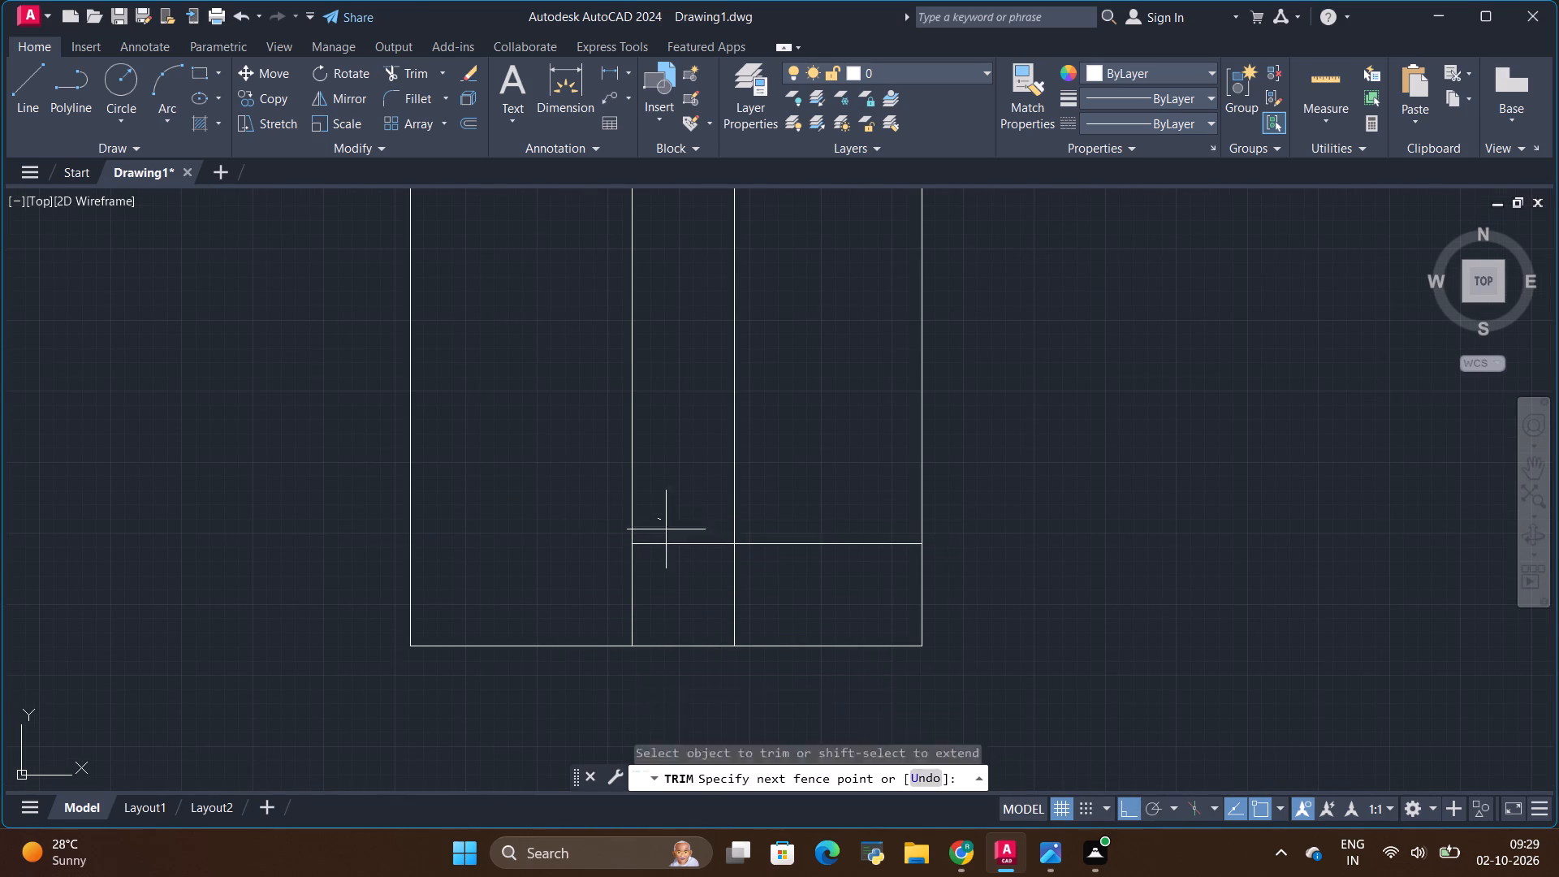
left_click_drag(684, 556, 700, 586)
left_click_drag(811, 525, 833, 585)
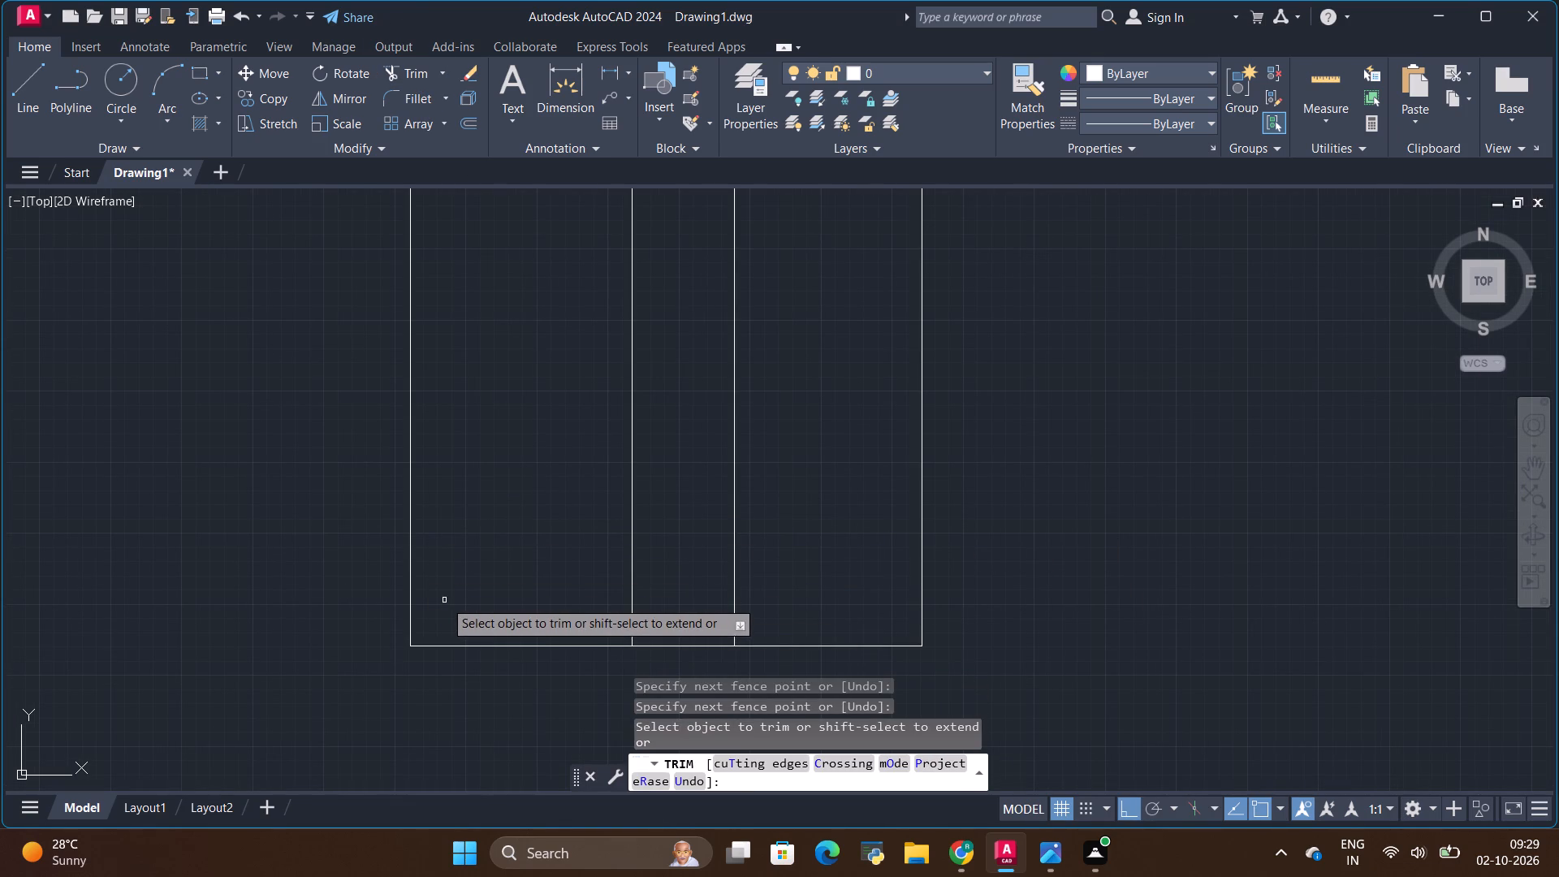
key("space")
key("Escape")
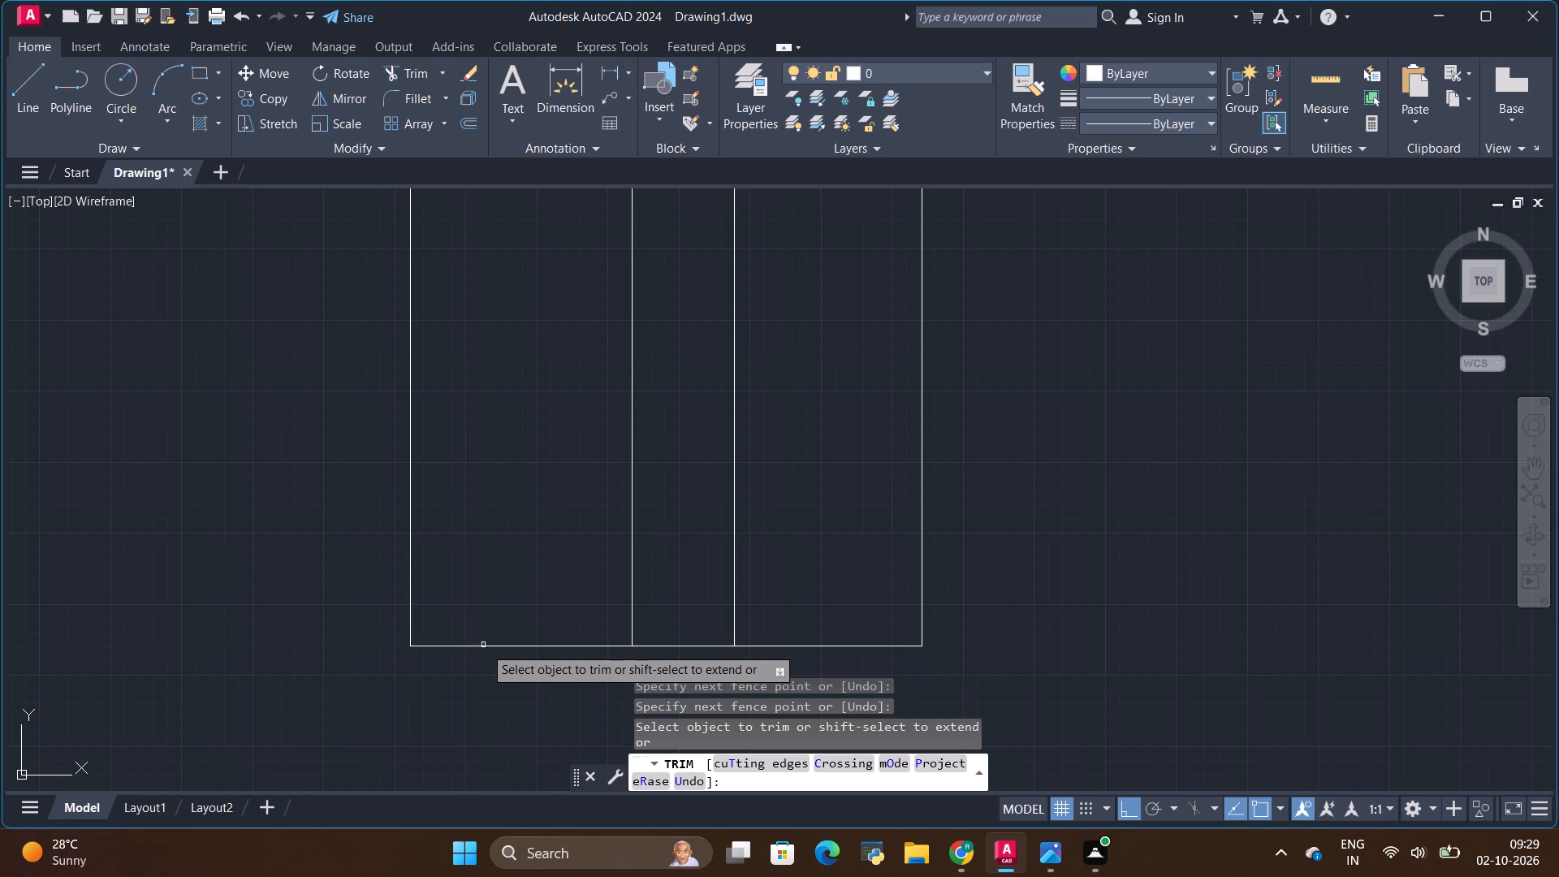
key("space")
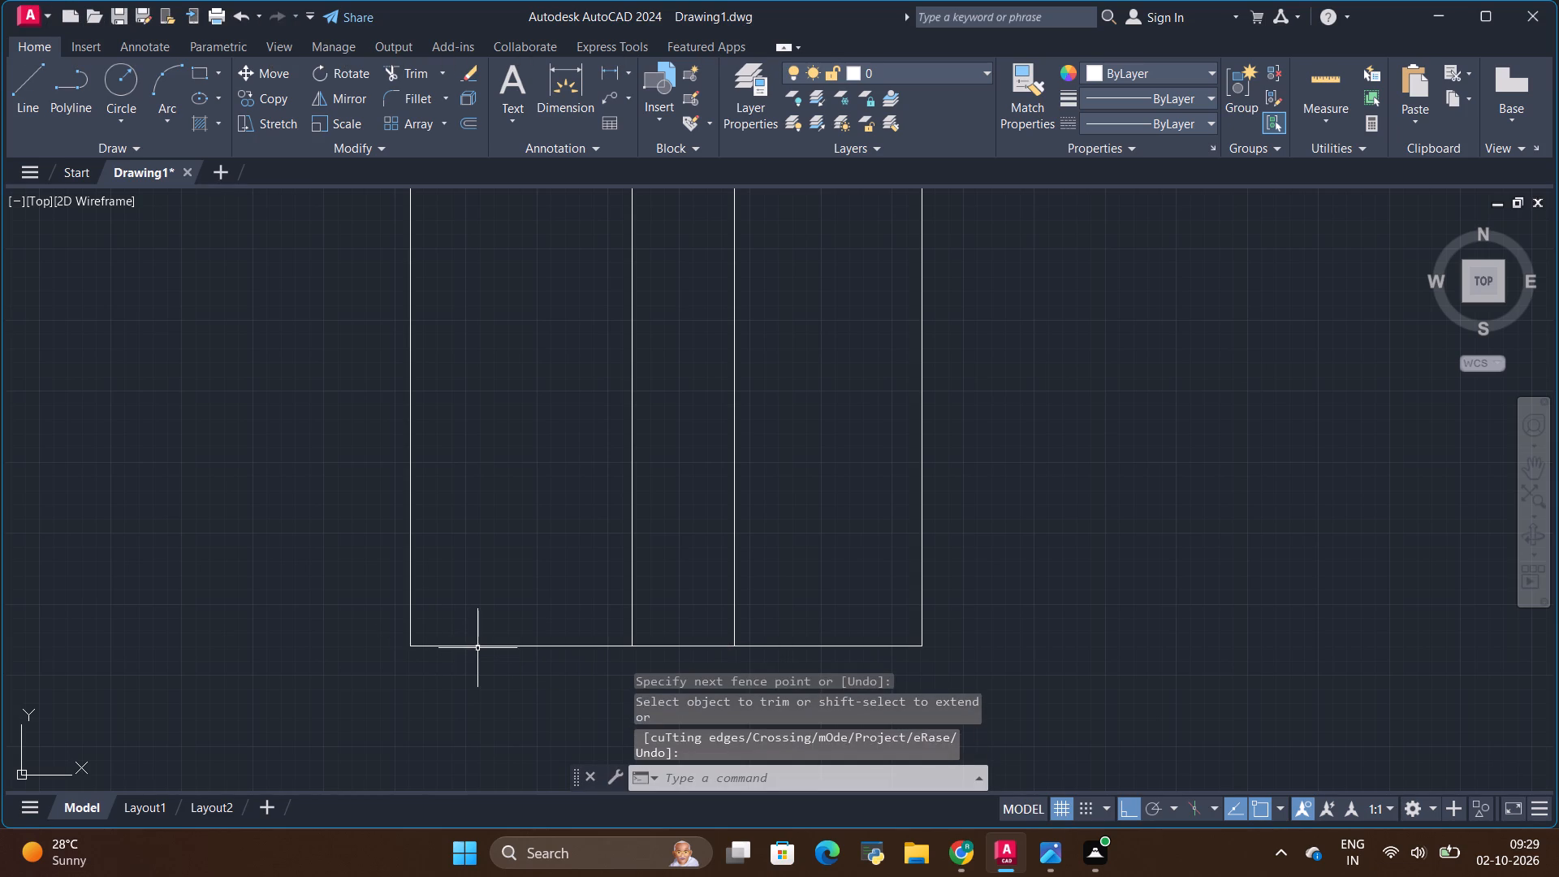
Copy the outline's bottom line 8' upward to mark the top of the sitout.
left_click(477, 648)
left_click(274, 99)
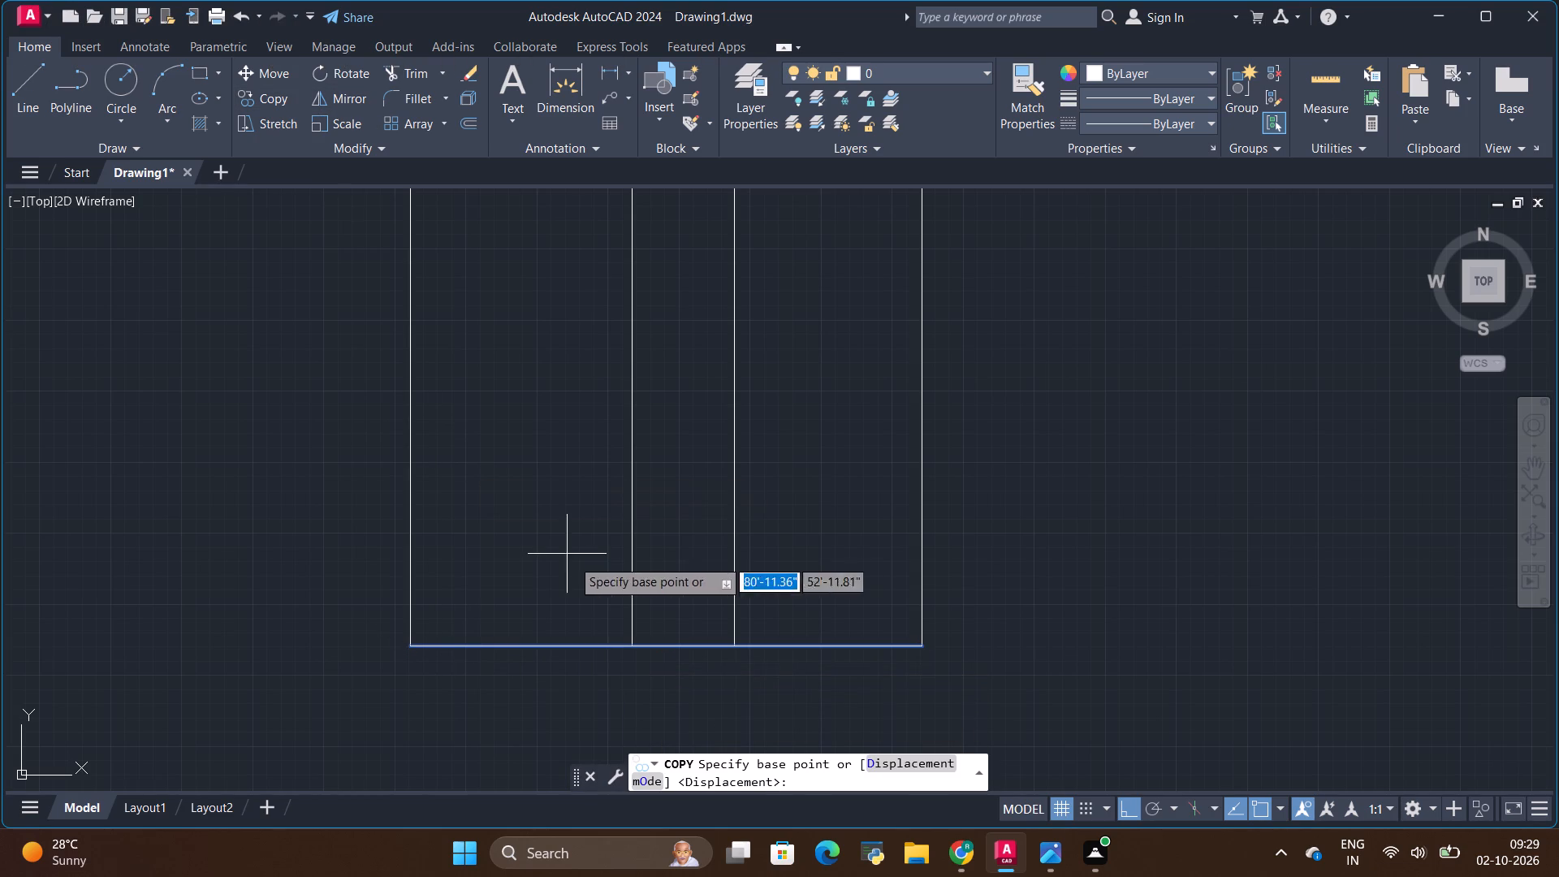
left_click(635, 652)
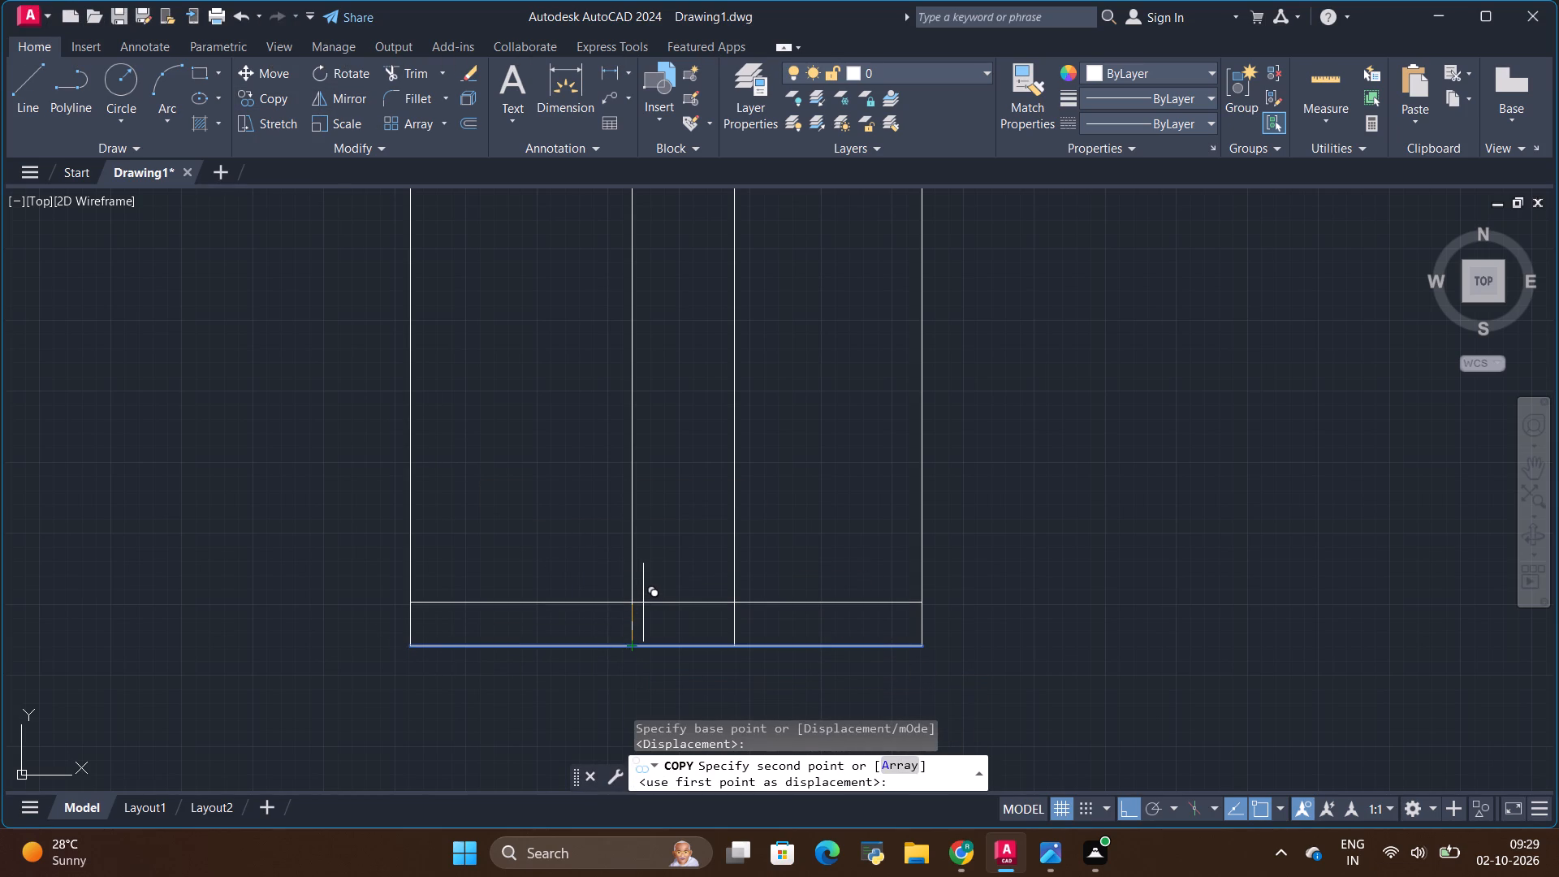
type("8'")
key("Return")
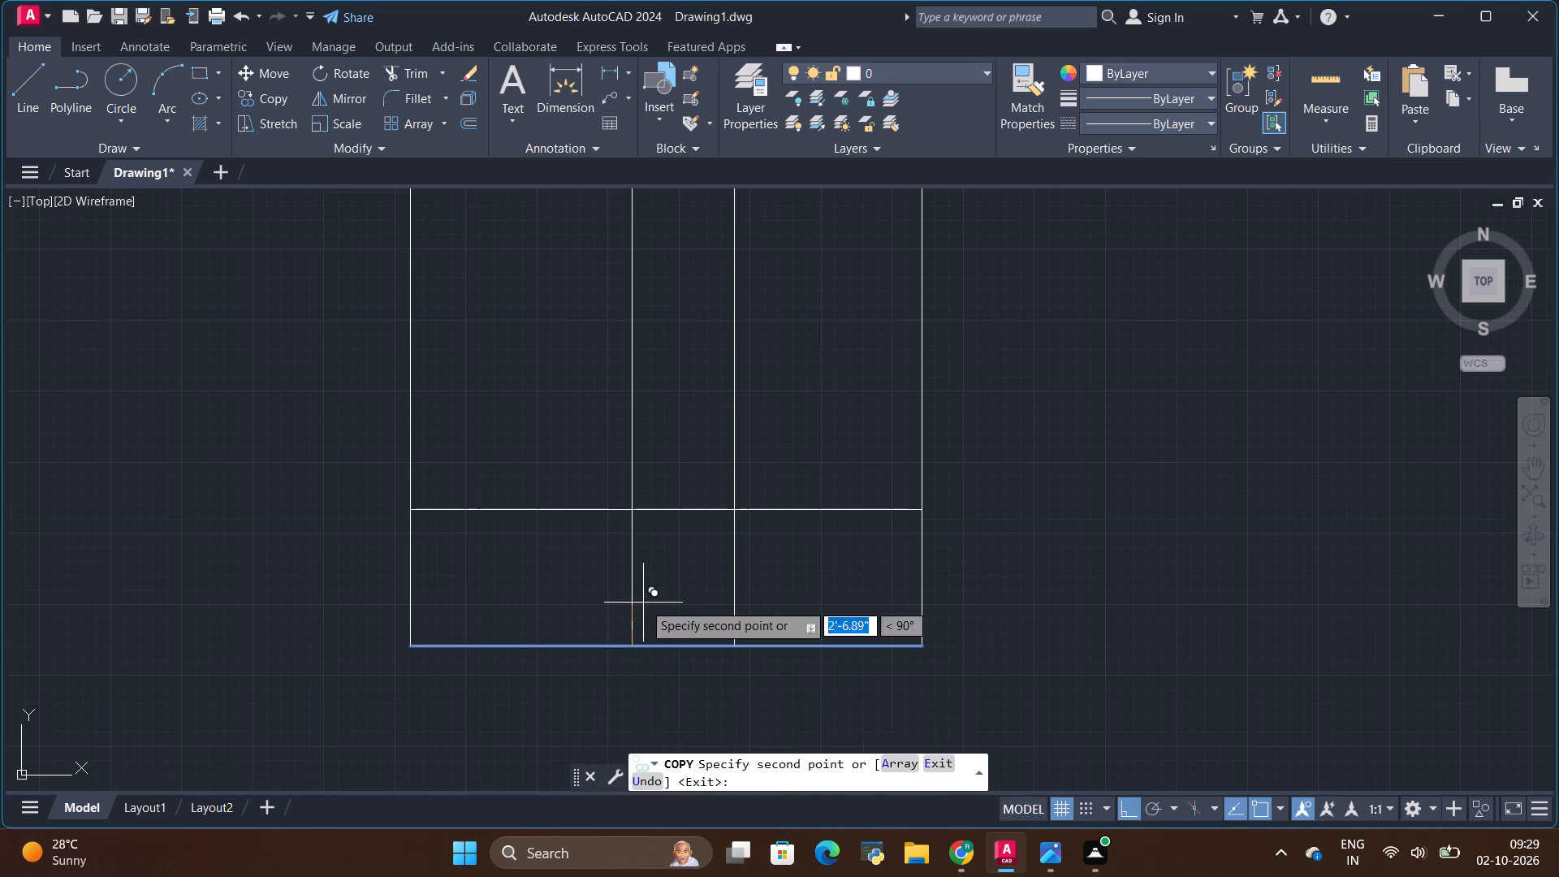
key("Escape")
Compare the AutoCAD layout with the reference plan image, examining the living room, bedroom and sitout sizes.
scroll(933, 549, "down", 1)
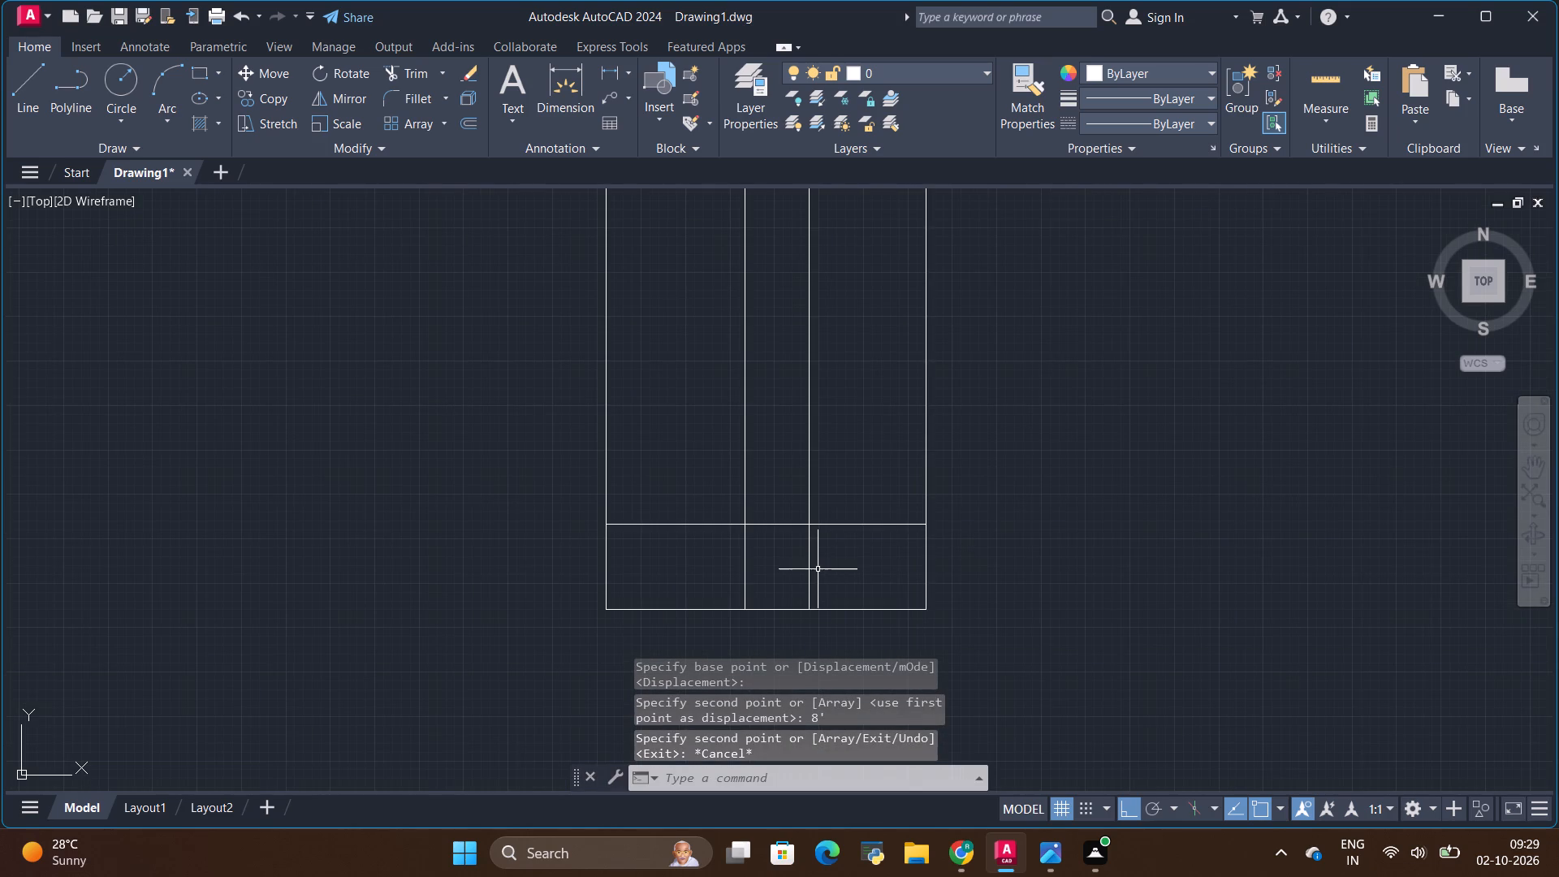
scroll(817, 568, "down", 1)
key("alt+Tab")
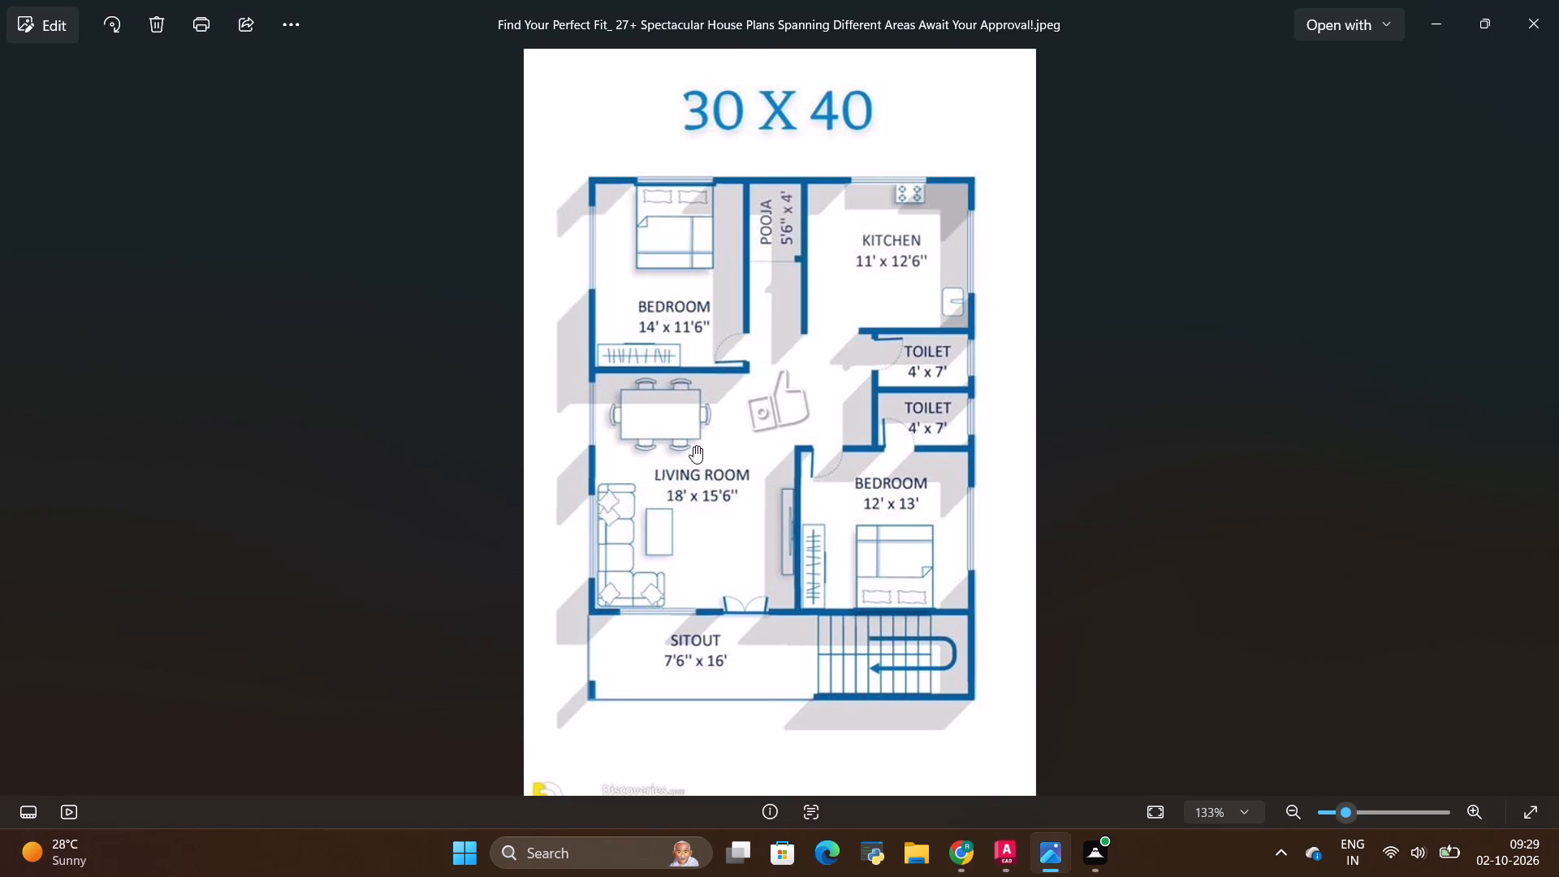
key("alt+Tab")
key("alt+Tab")
key("alt+Tab")
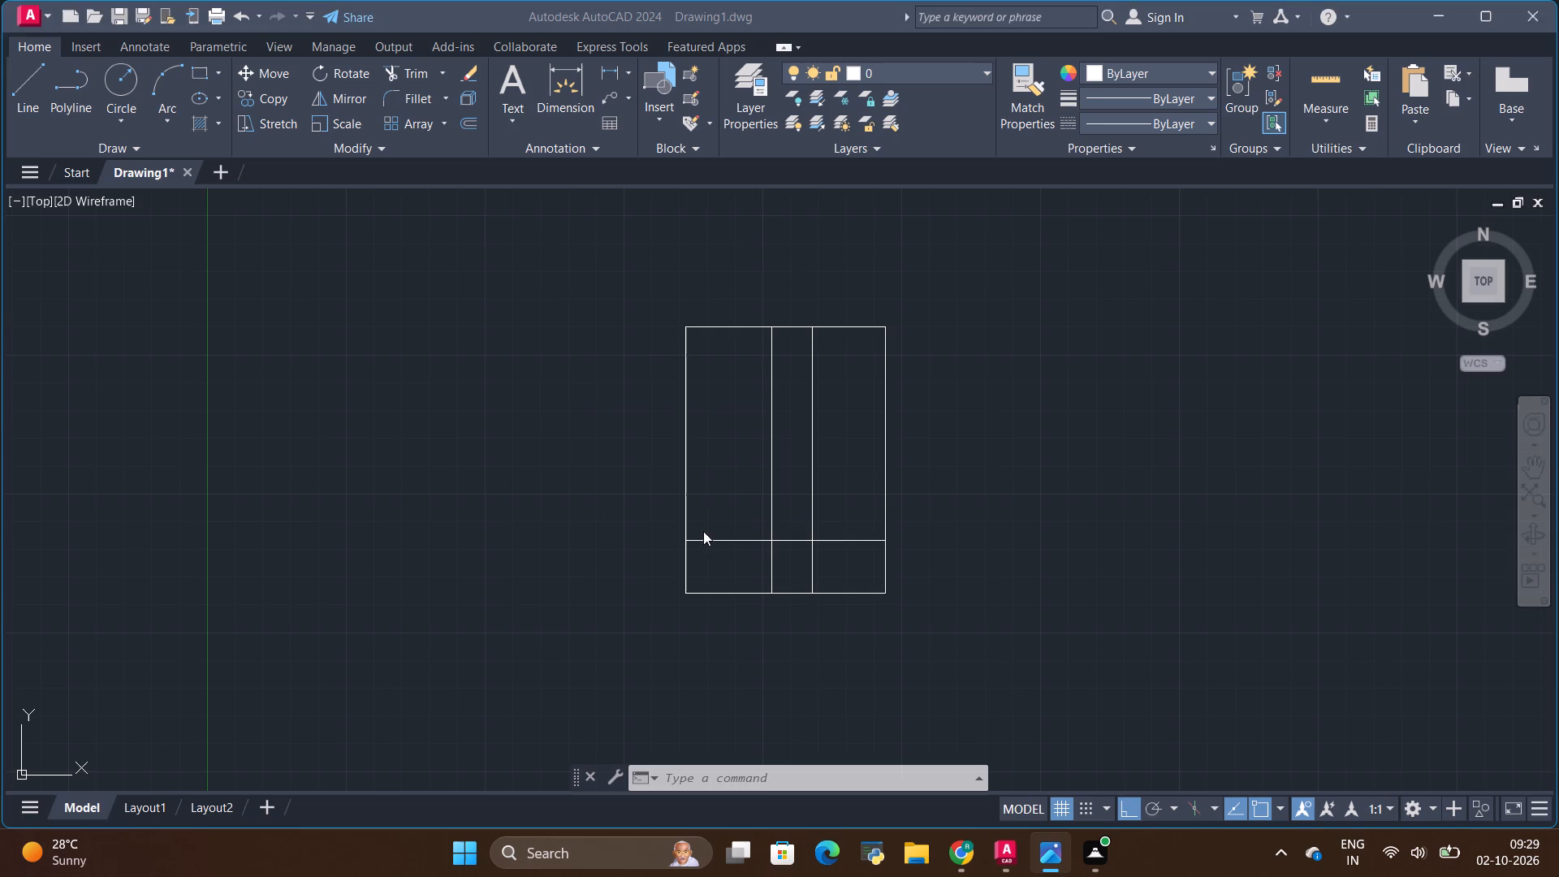
key("alt+Tab")
key("alt+Tab")
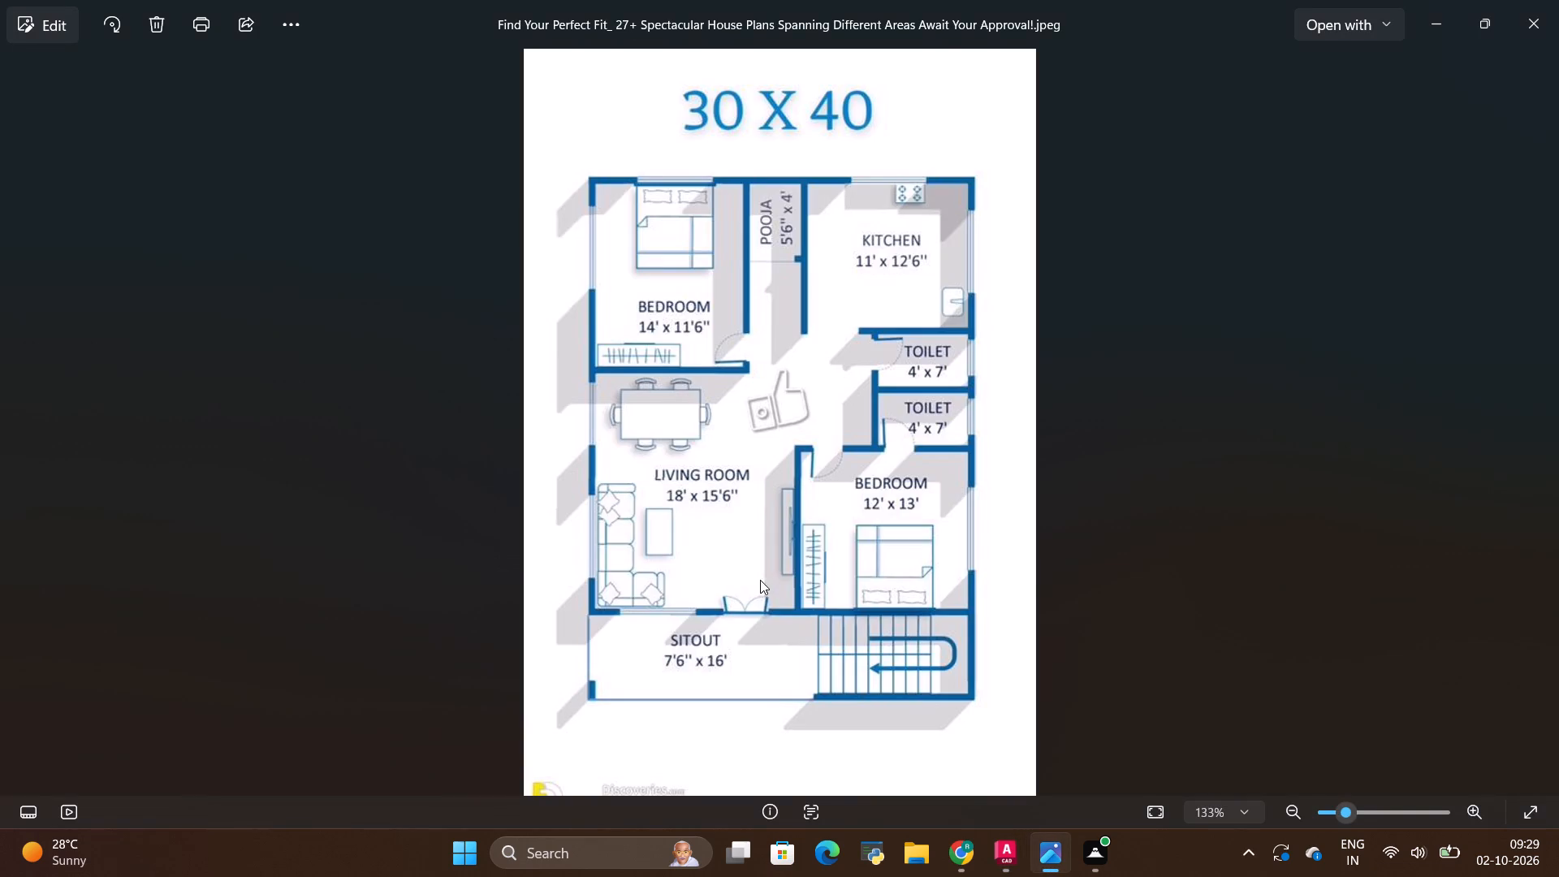
key("alt+Tab")
key("alt+Tab")
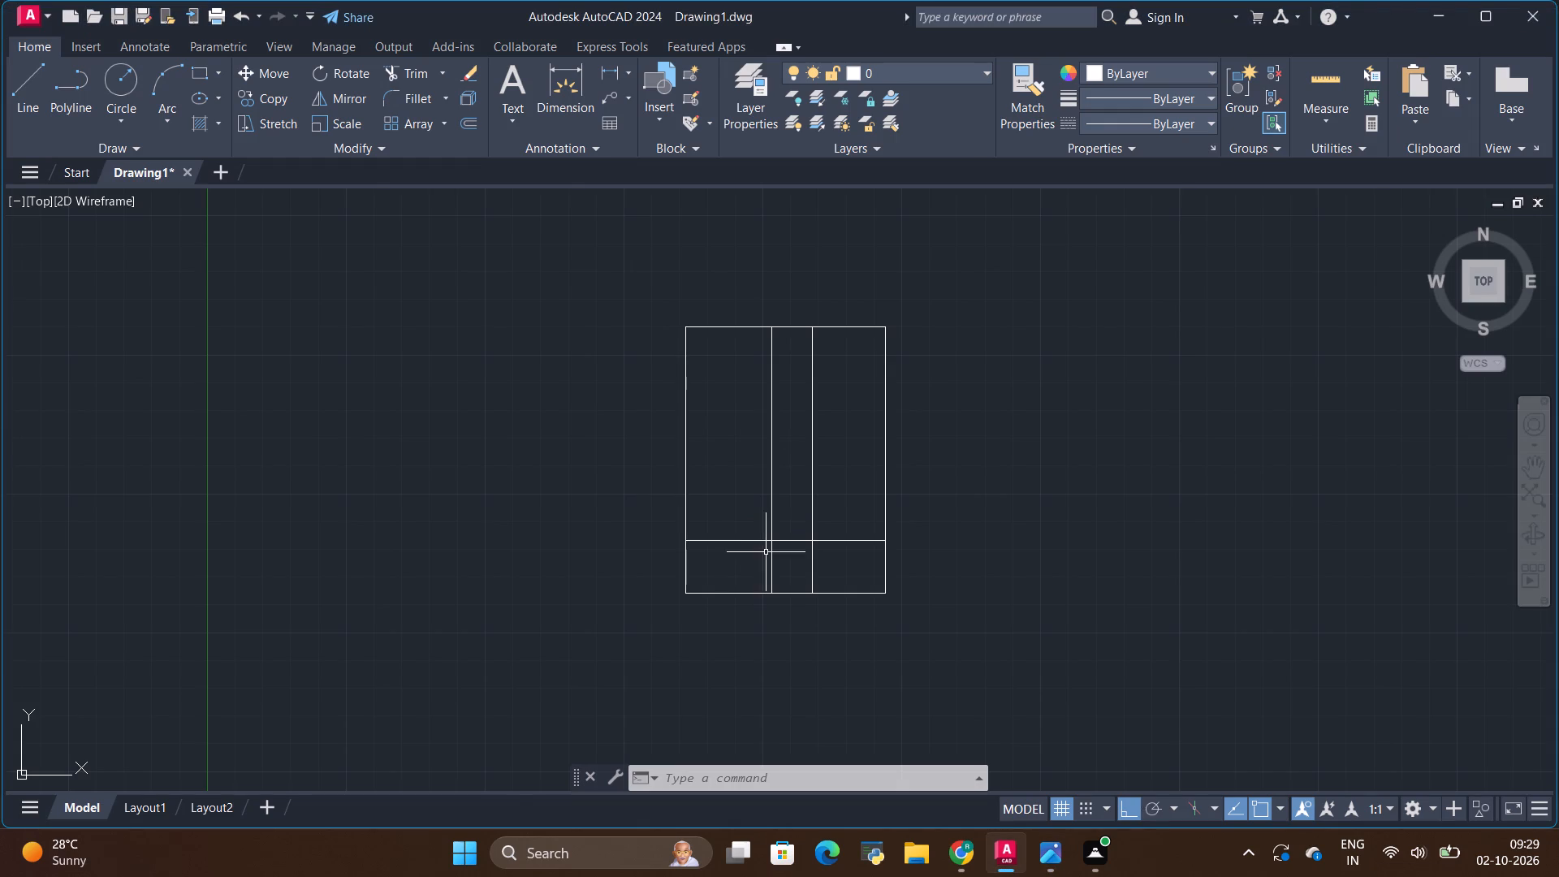
key("alt+Tab")
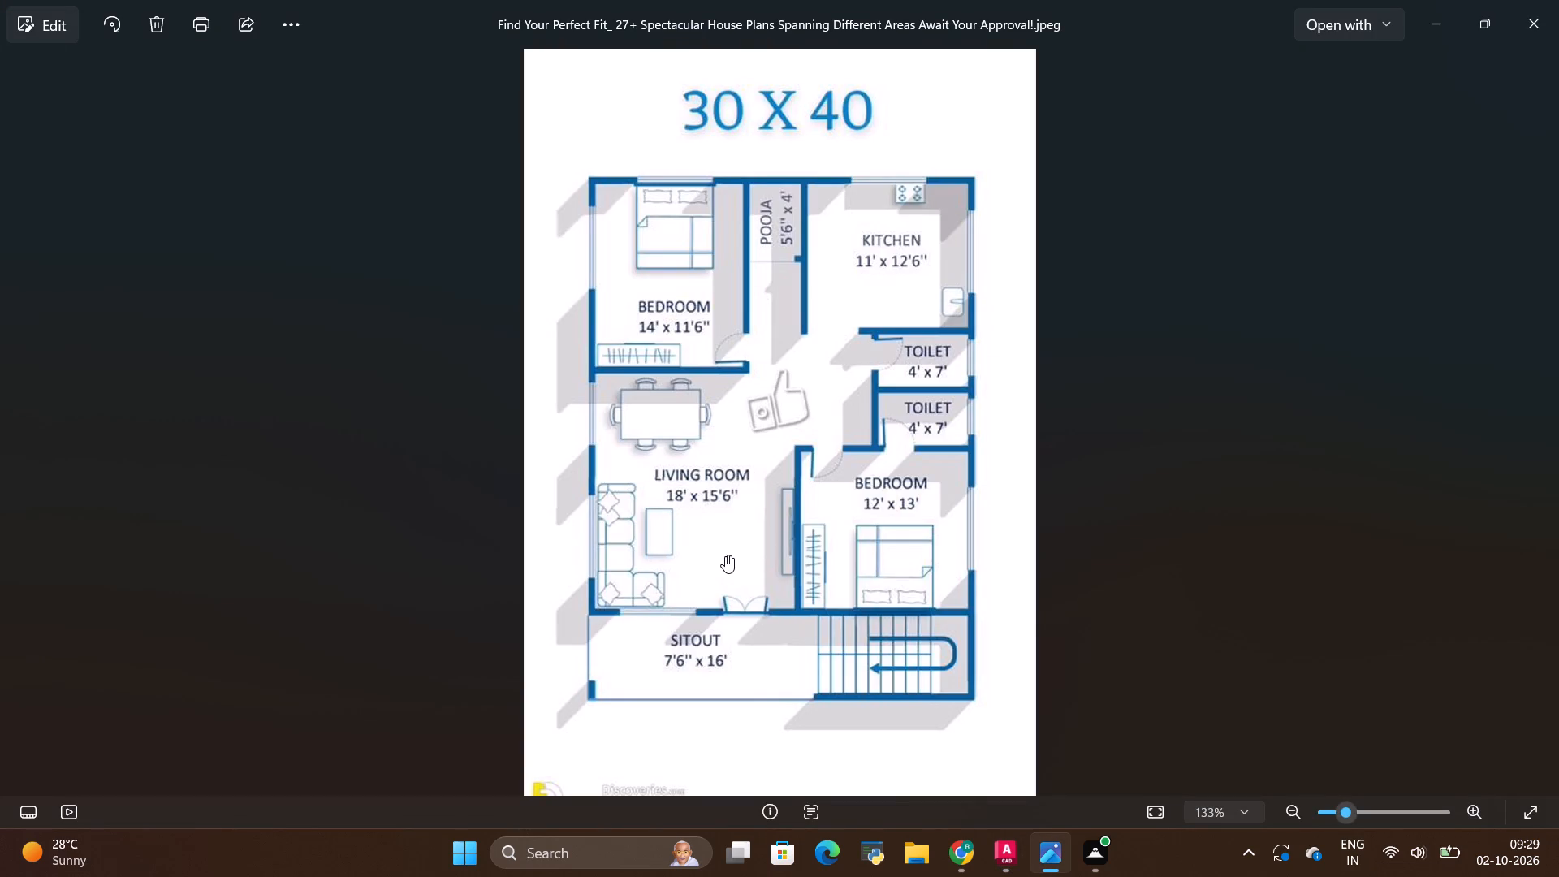
key("alt+Tab")
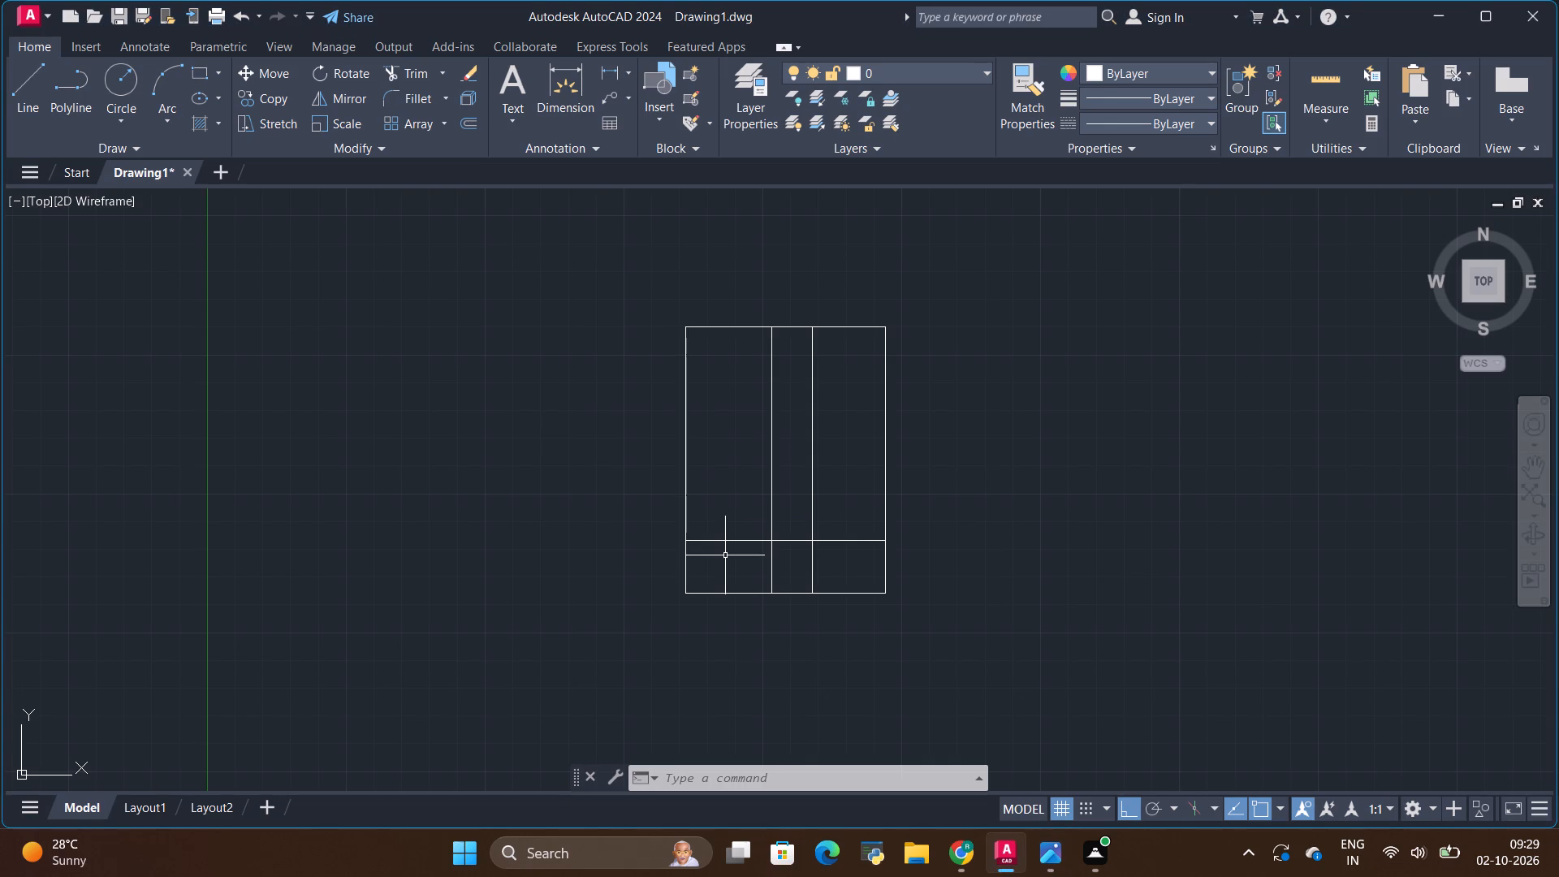
scroll(723, 432, "up", 1)
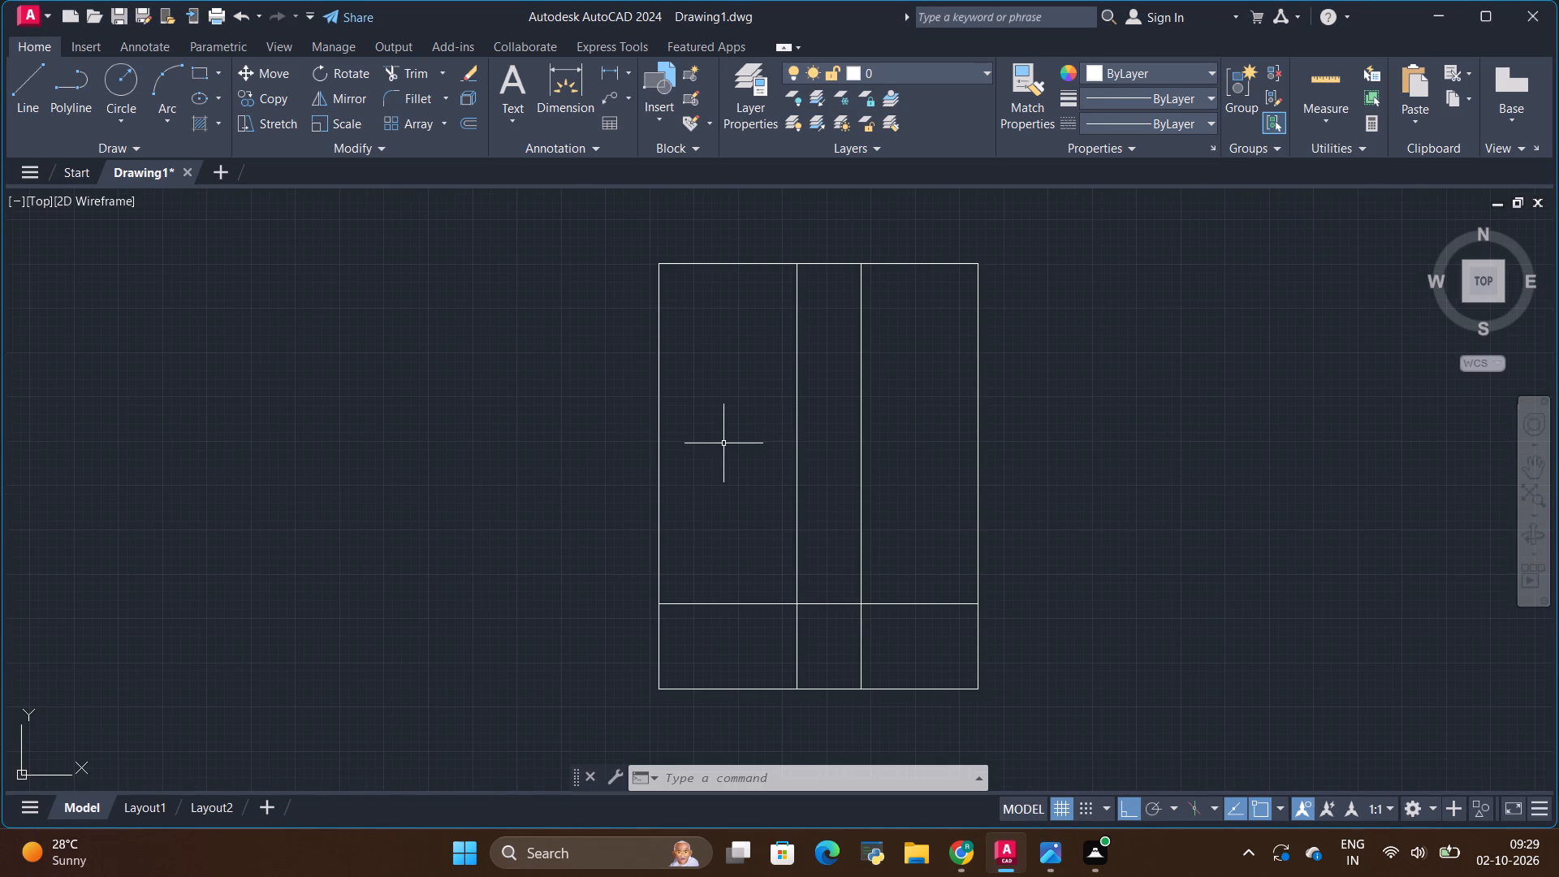
key("alt+Tab")
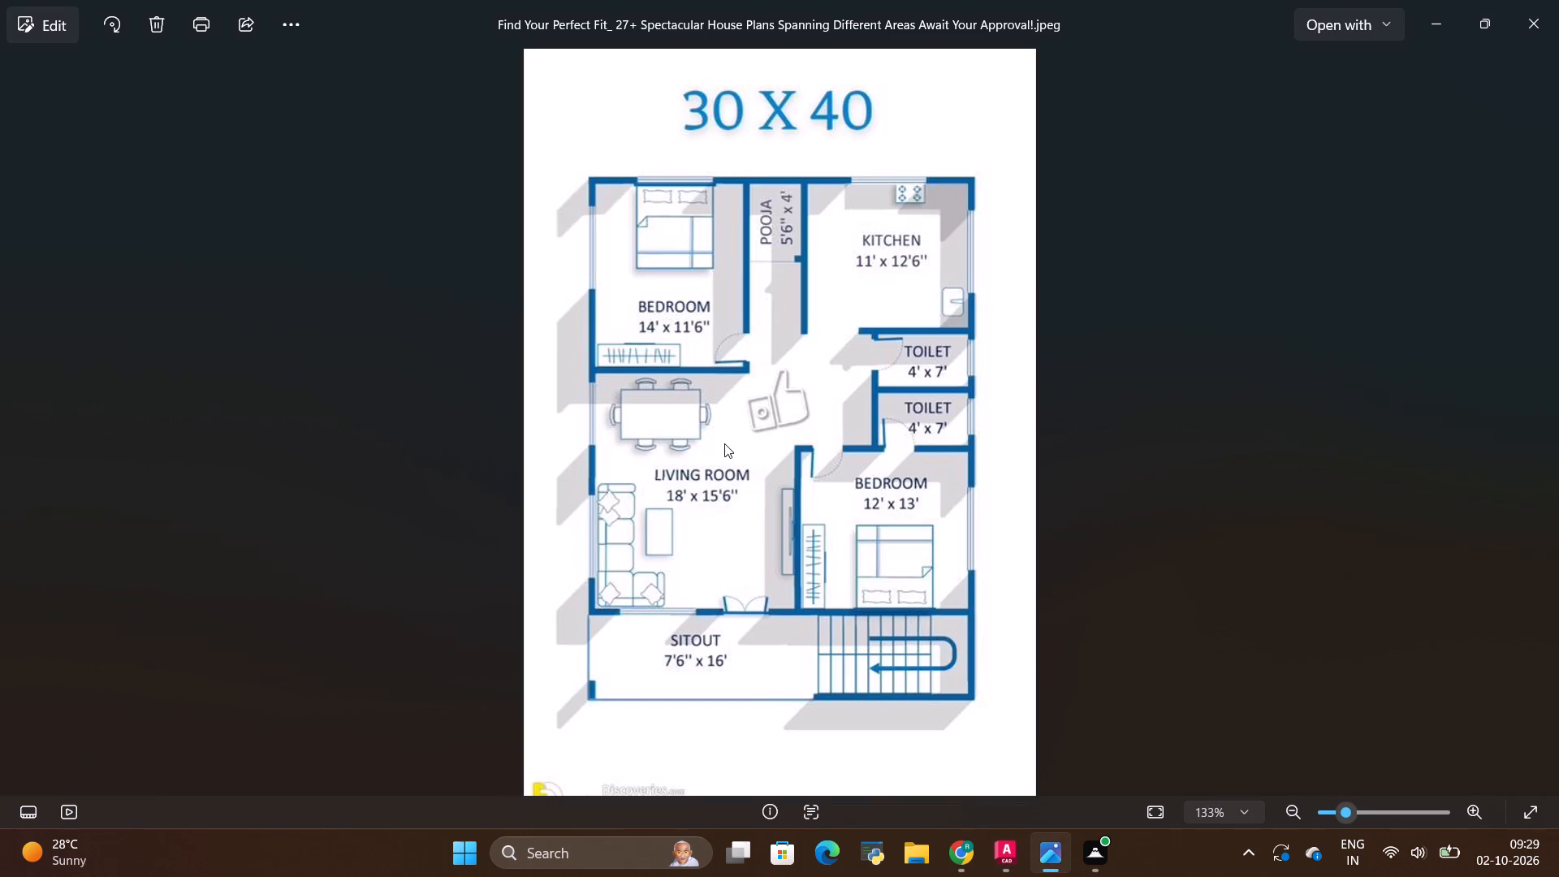
key("alt+Tab")
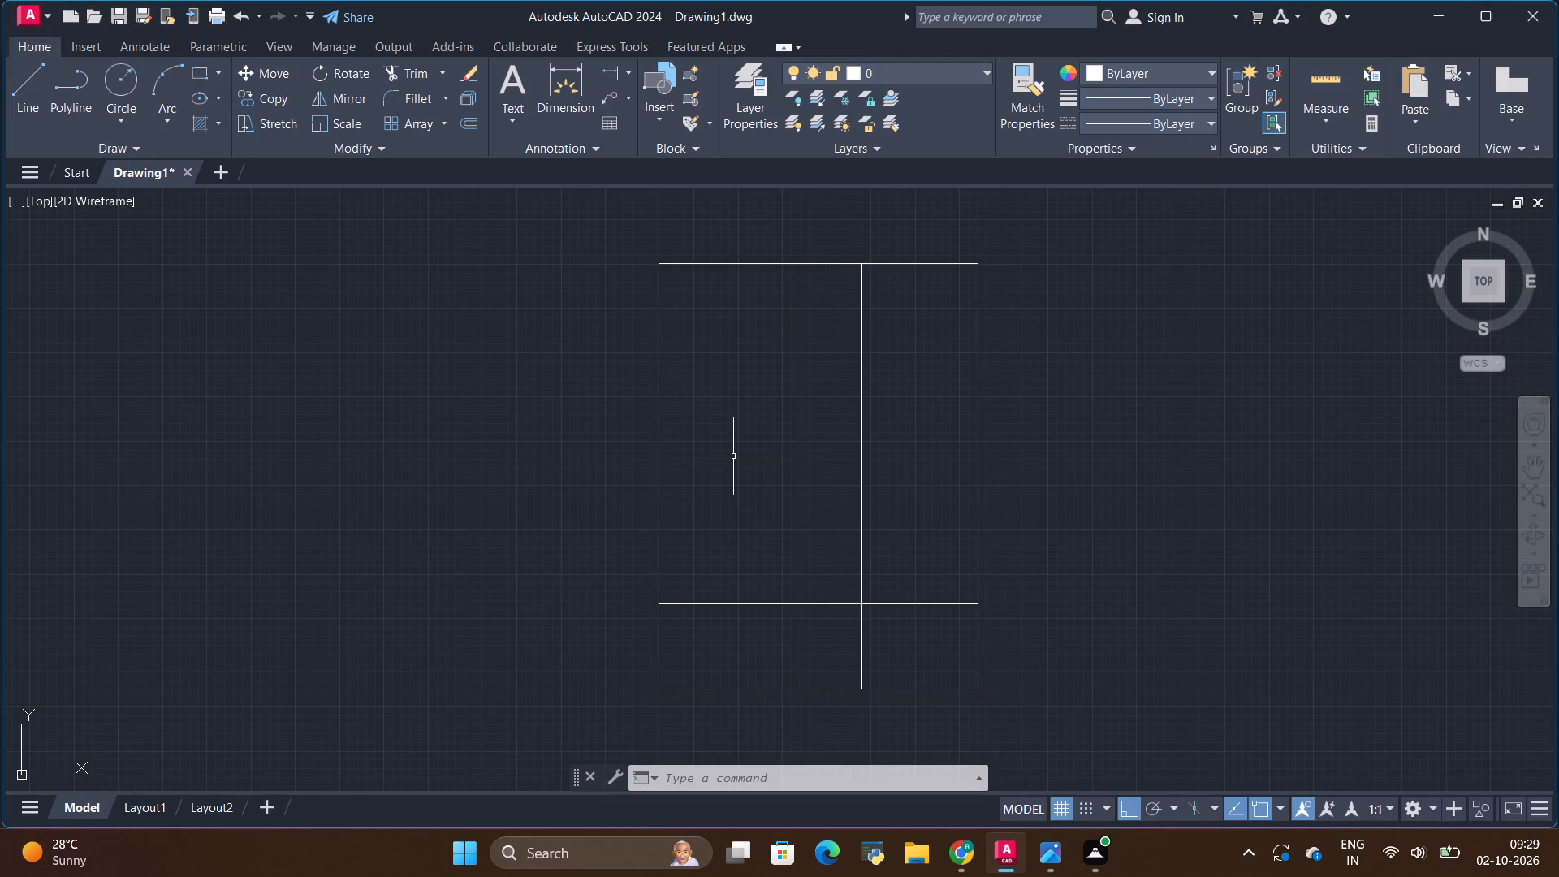
Check the reference plan image and, back in AutoCAD, copy the sitout's top line 32' upward.
left_click(727, 605)
key("alt+Tab")
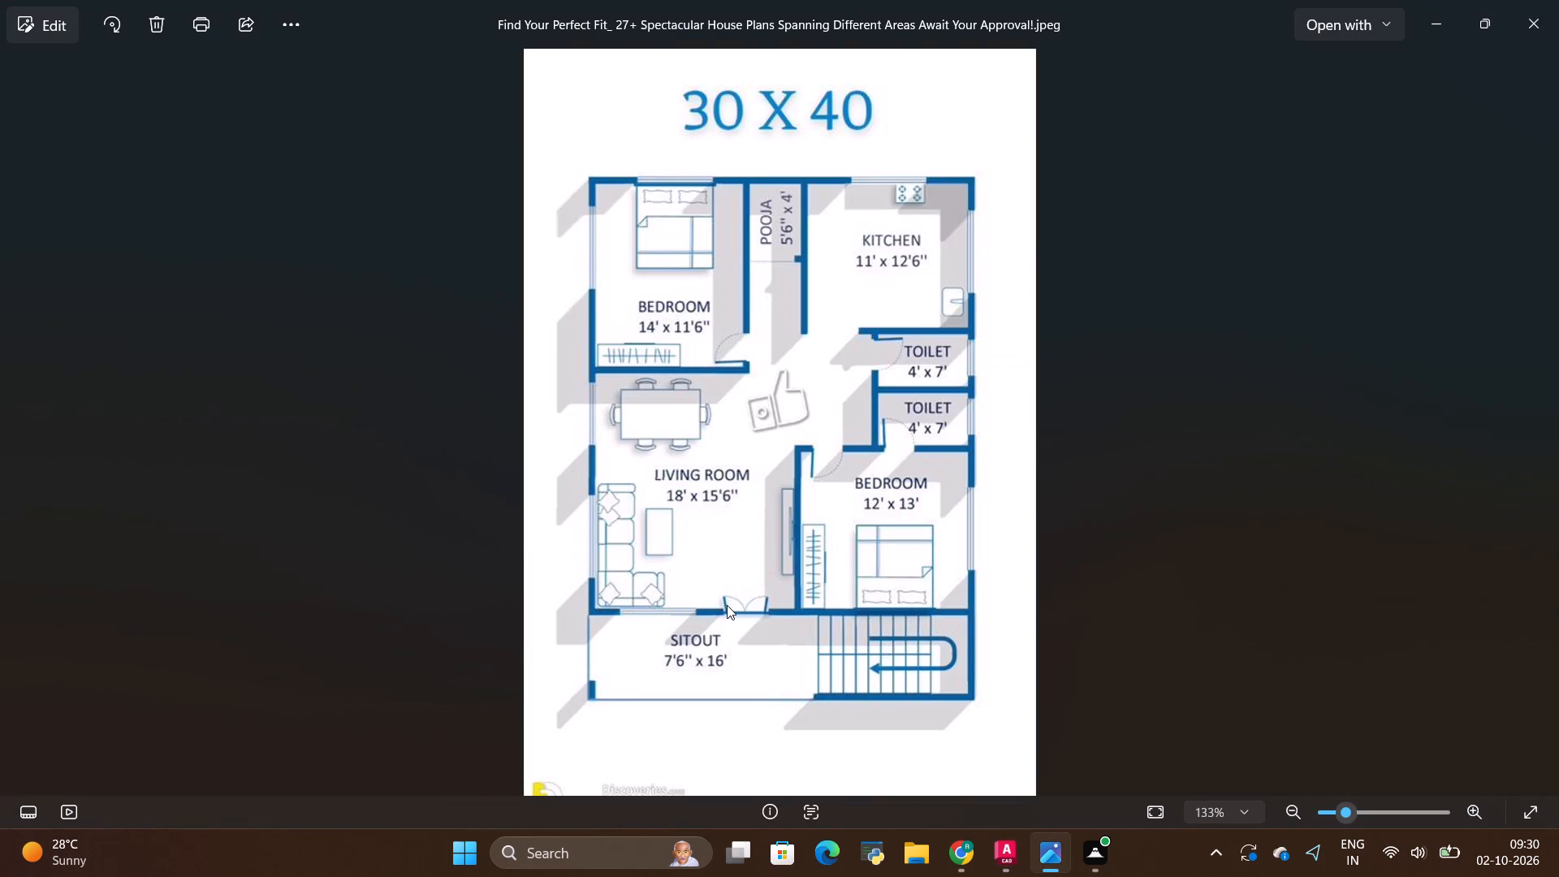
key("alt+Tab")
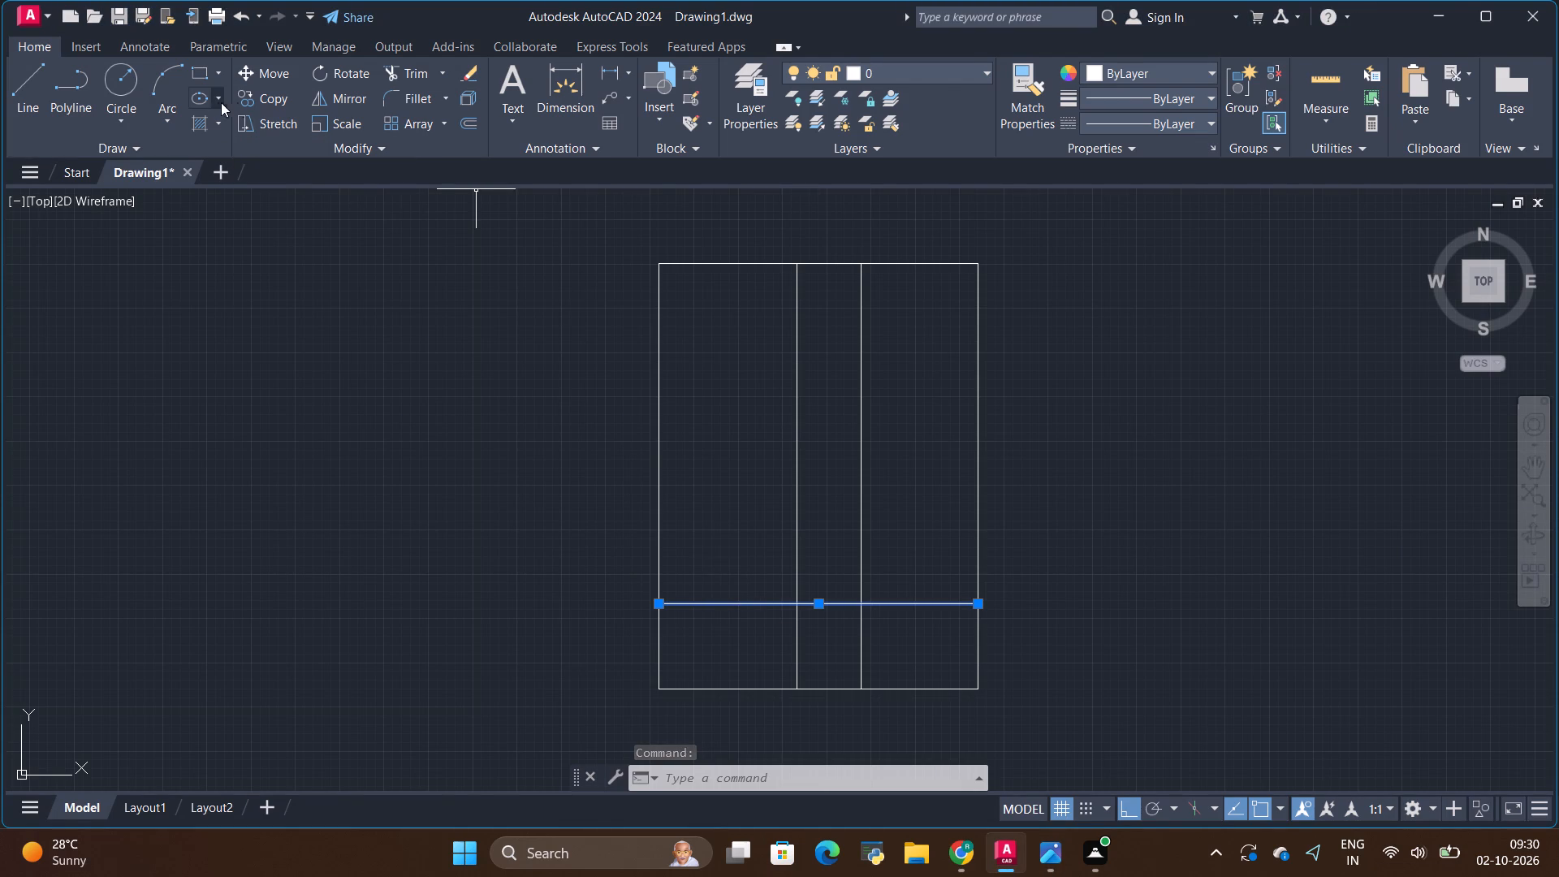
left_click(264, 101)
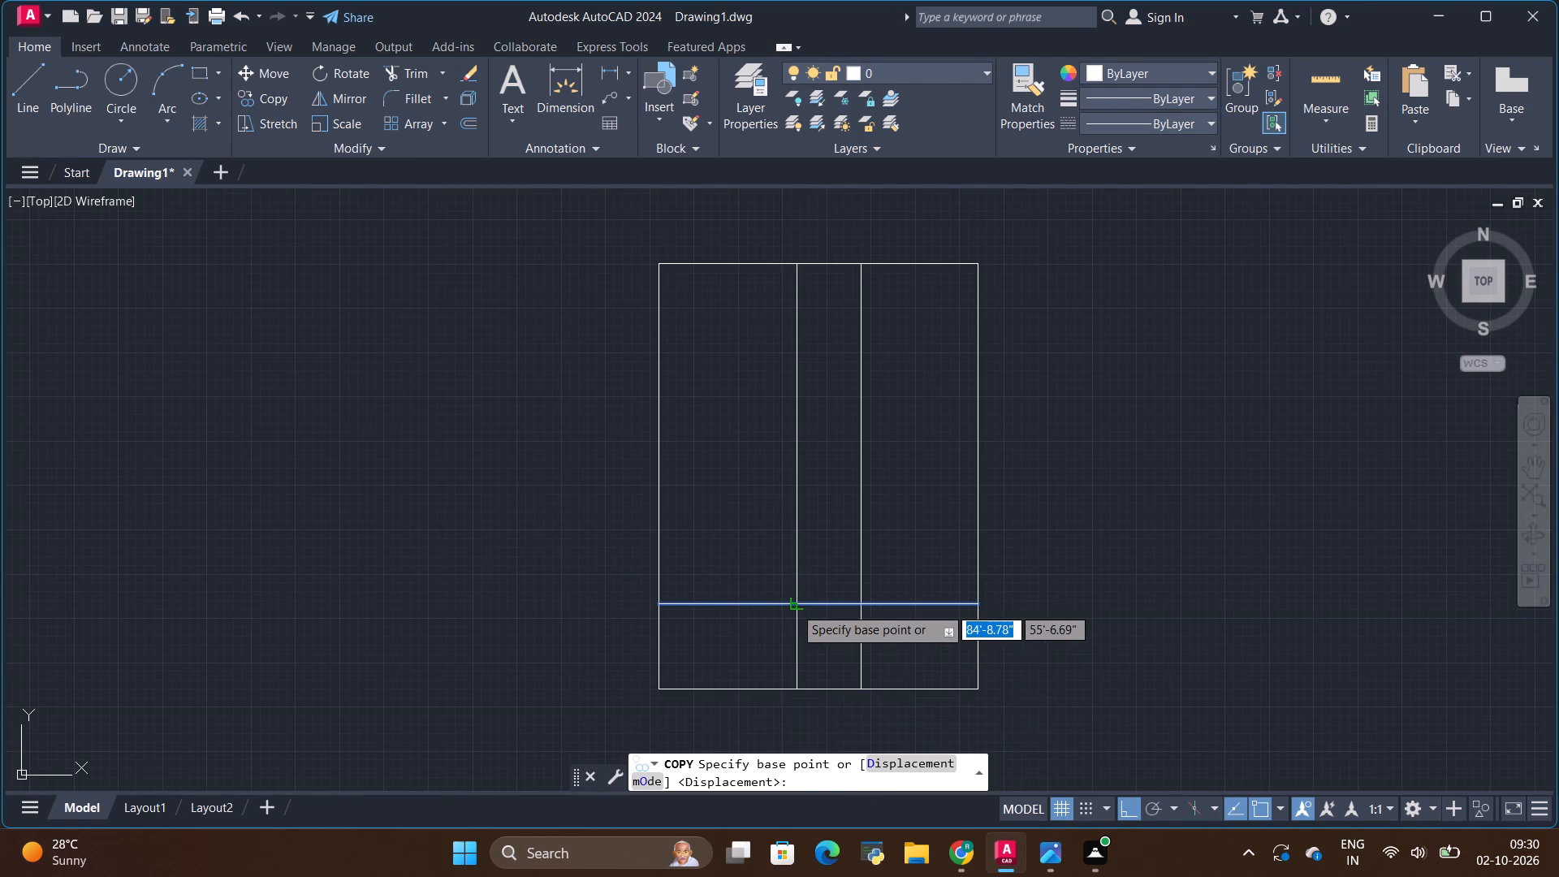
left_click(794, 605)
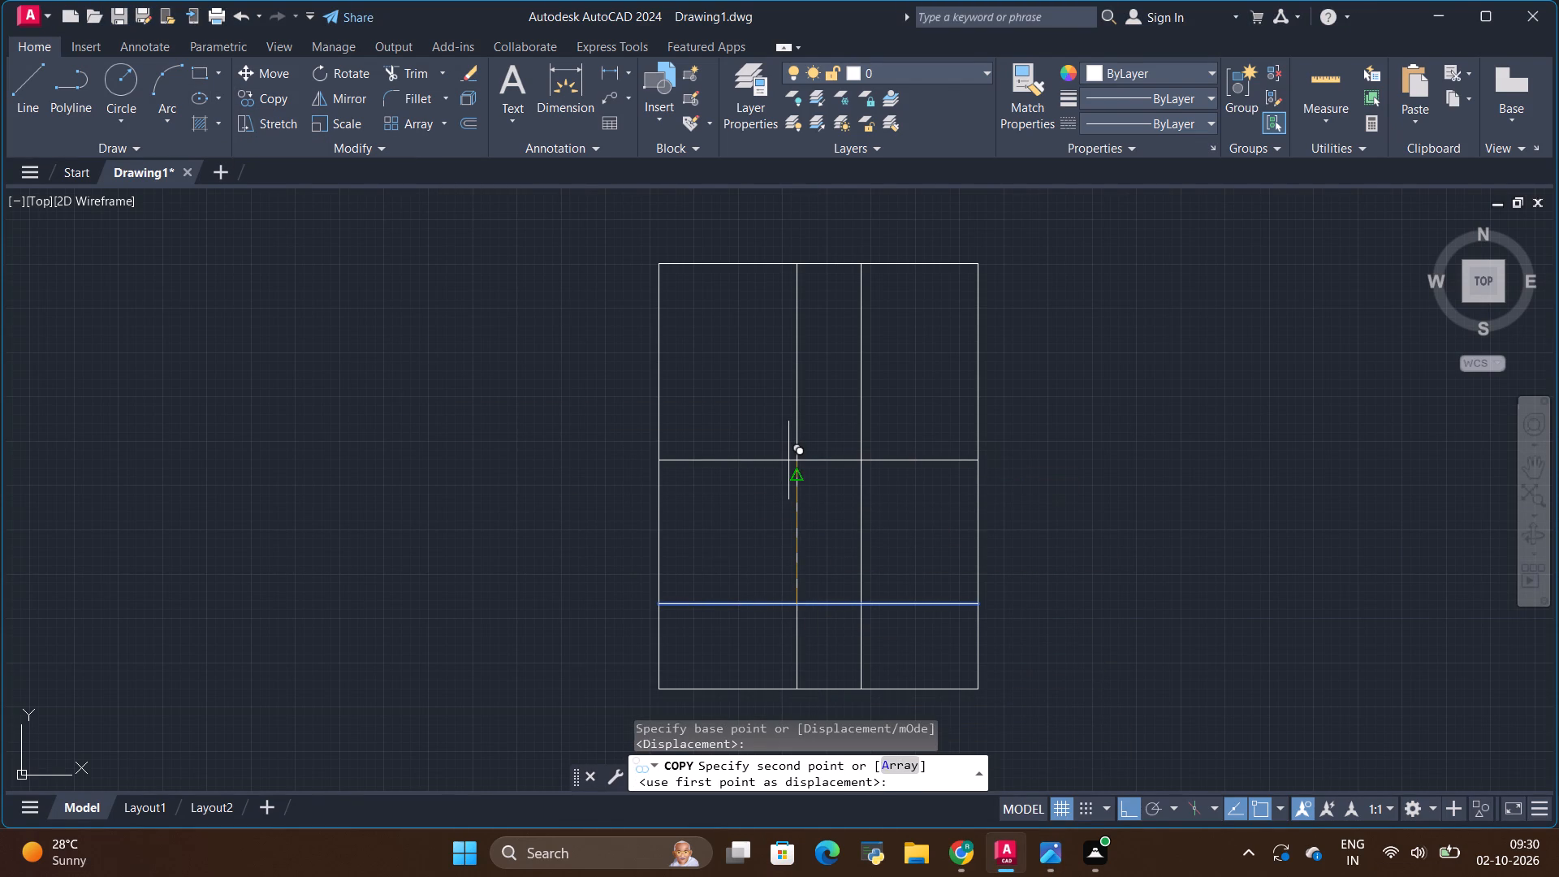
key("BackSpace")
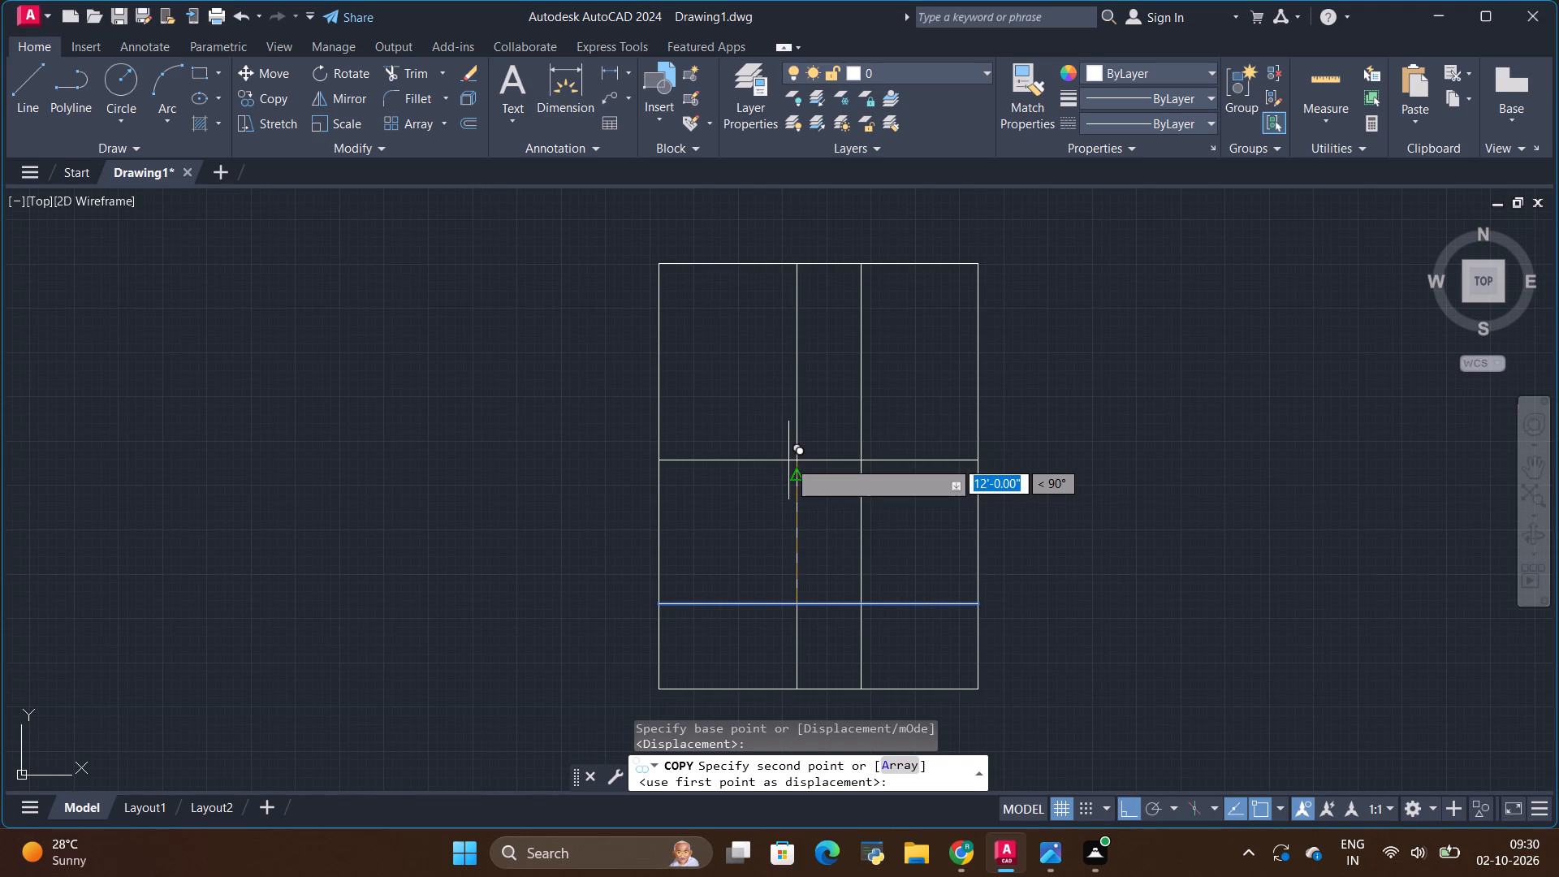
type("32'")
key("Return")
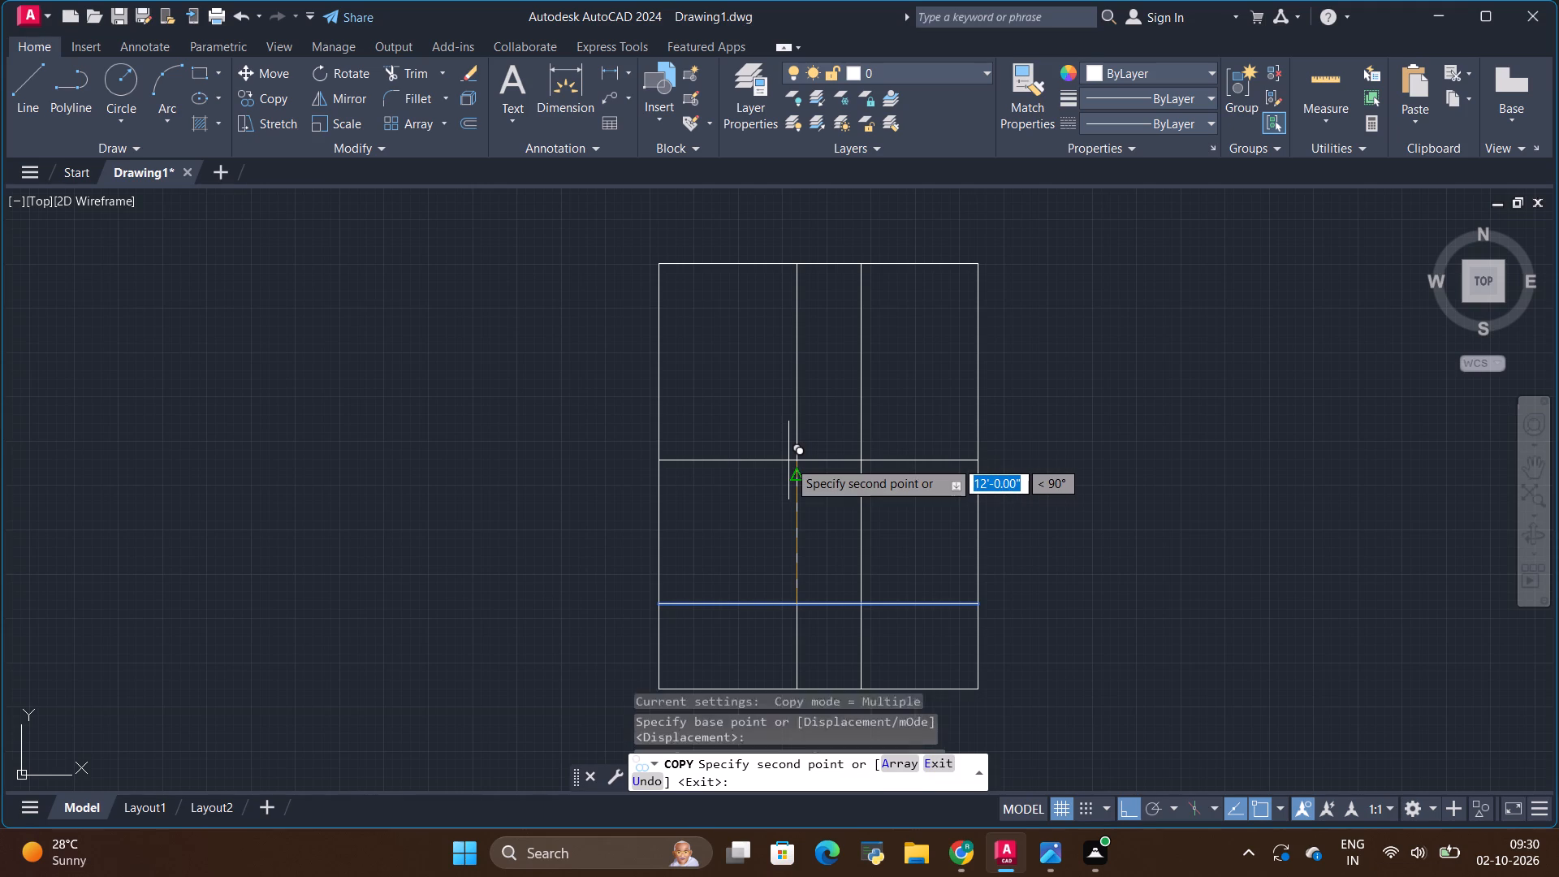
key("Escape")
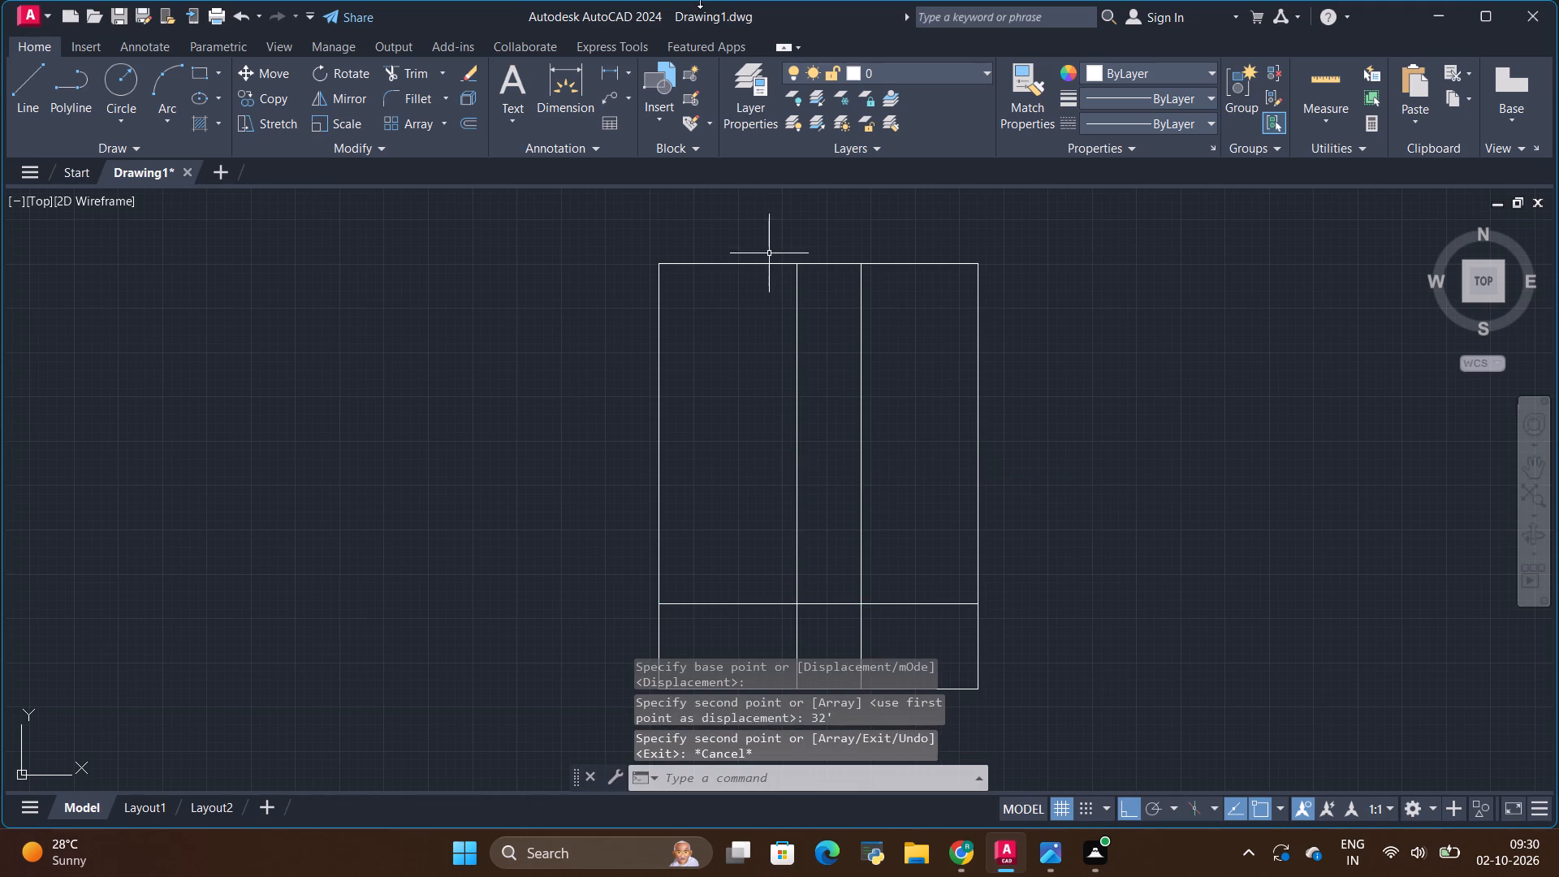
Copy the sitout's top line 17' upward to mark the upper edge of the living room.
scroll(585, 496, "down", 2)
scroll(607, 522, "up", 1)
key("space")
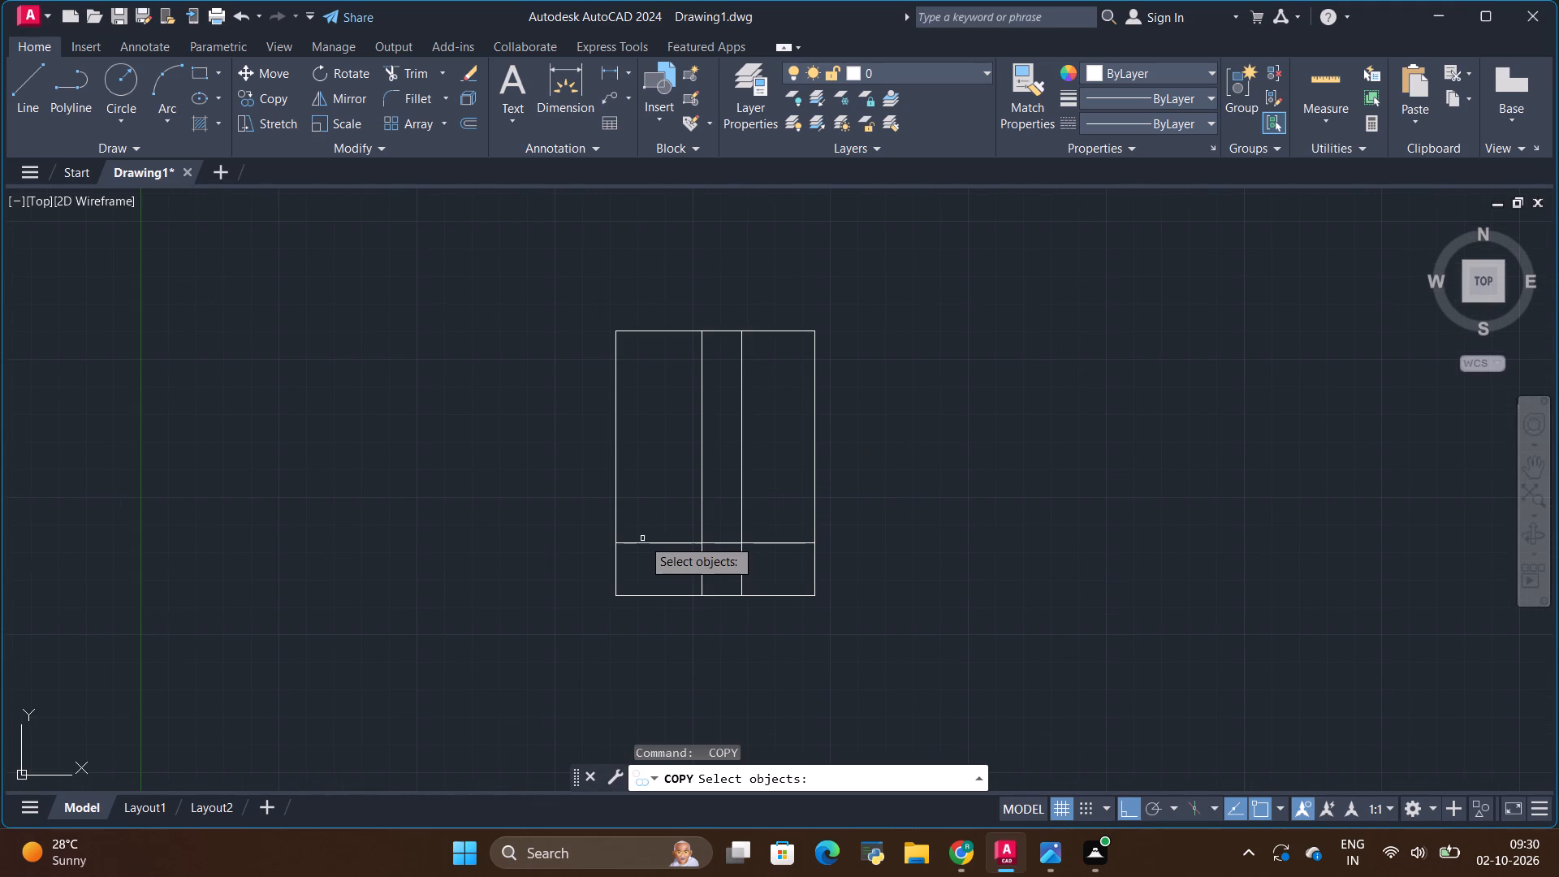
key("space")
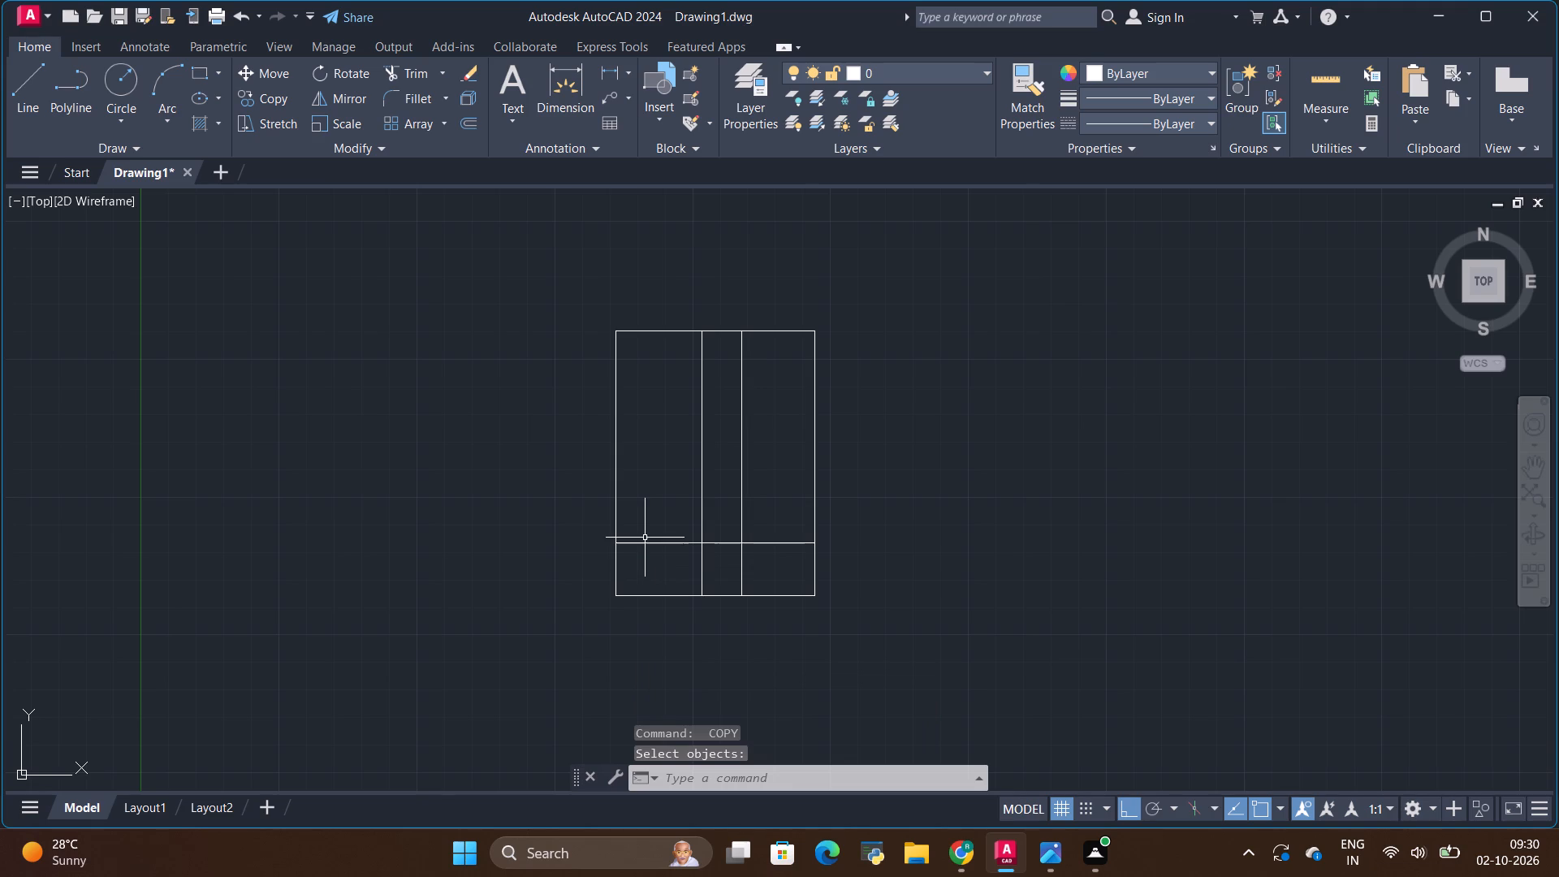
left_click(647, 545)
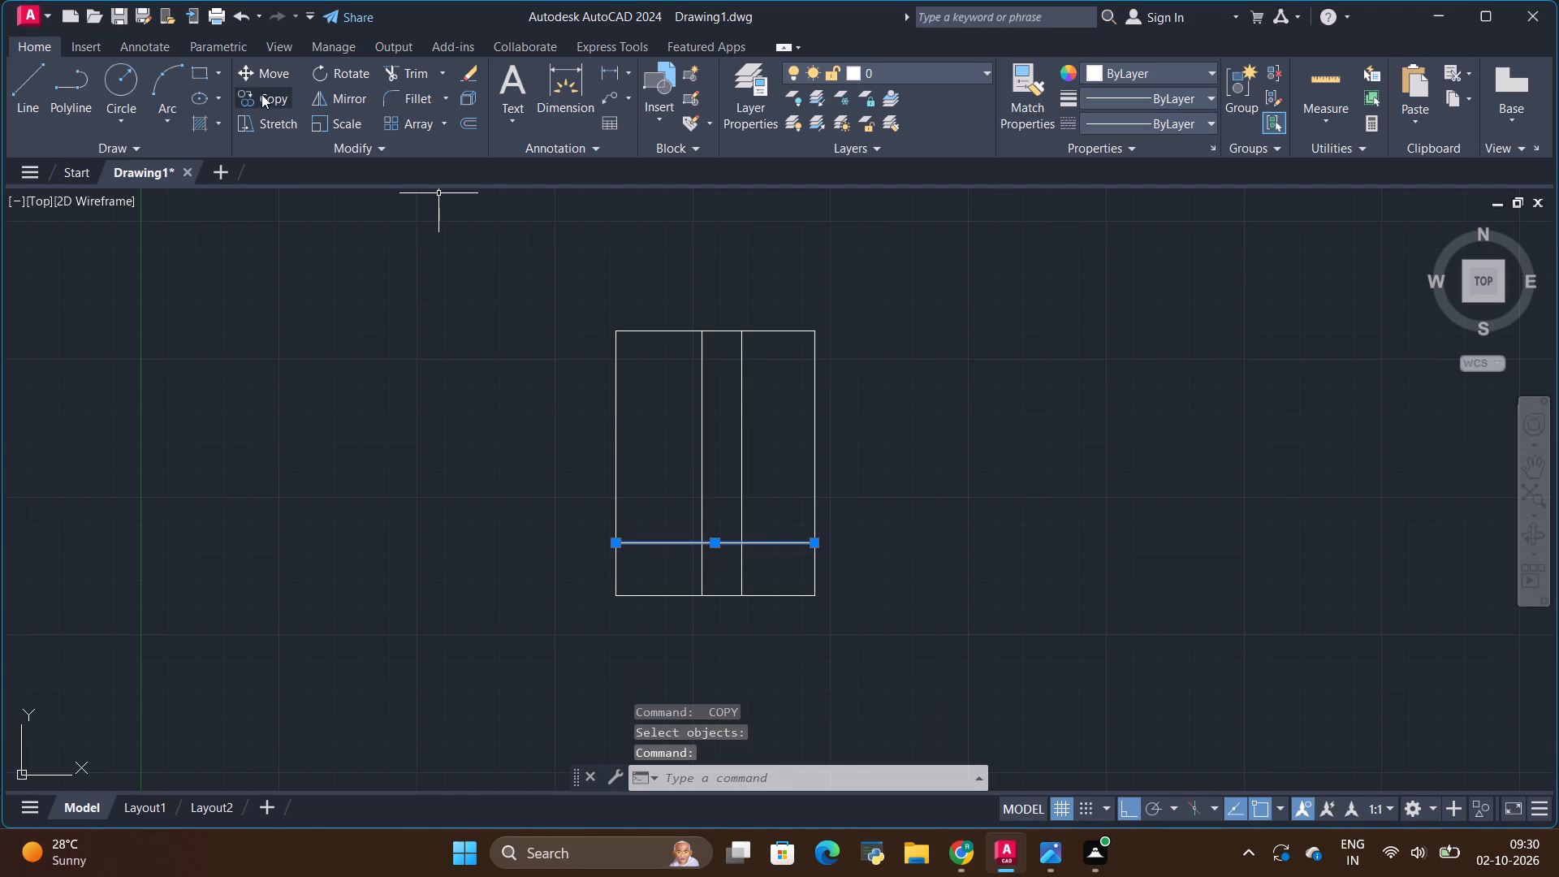
left_click(261, 96)
left_click(703, 546)
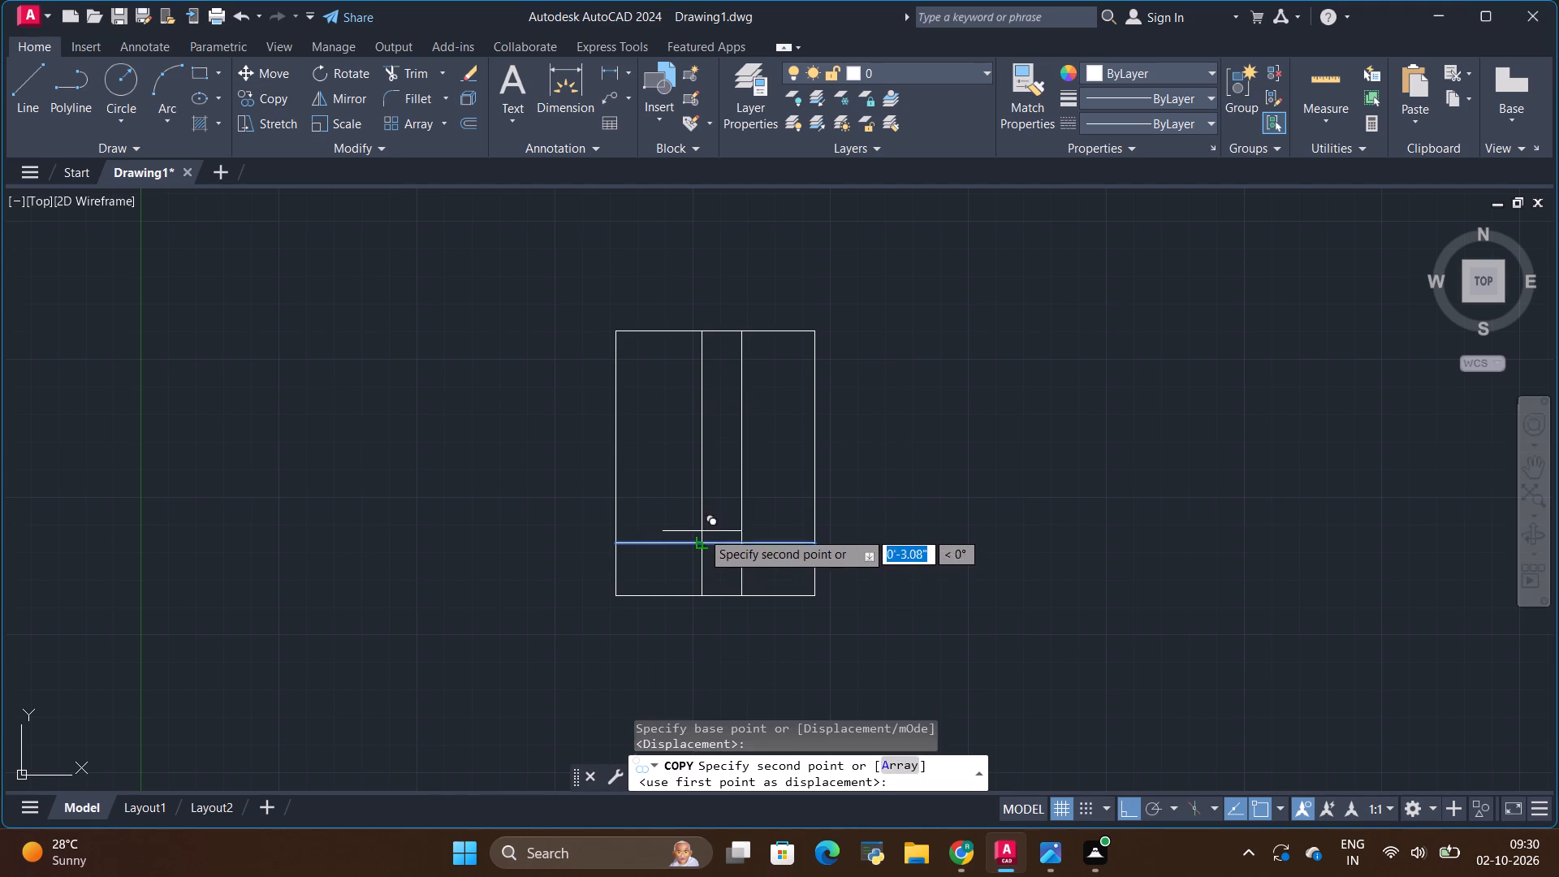
key("BackSpace")
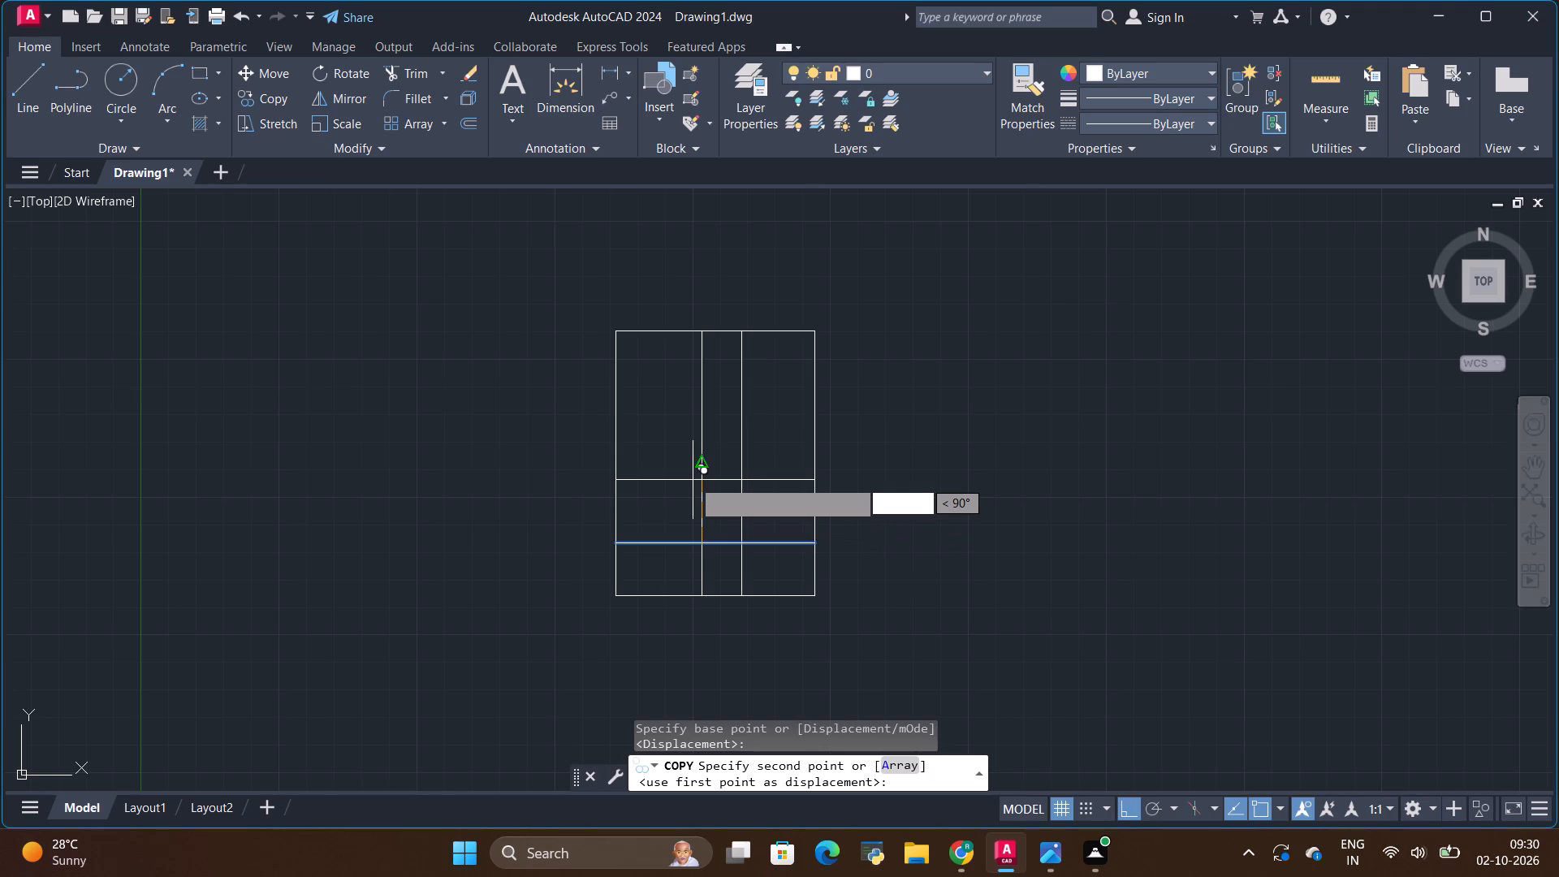
key("1")
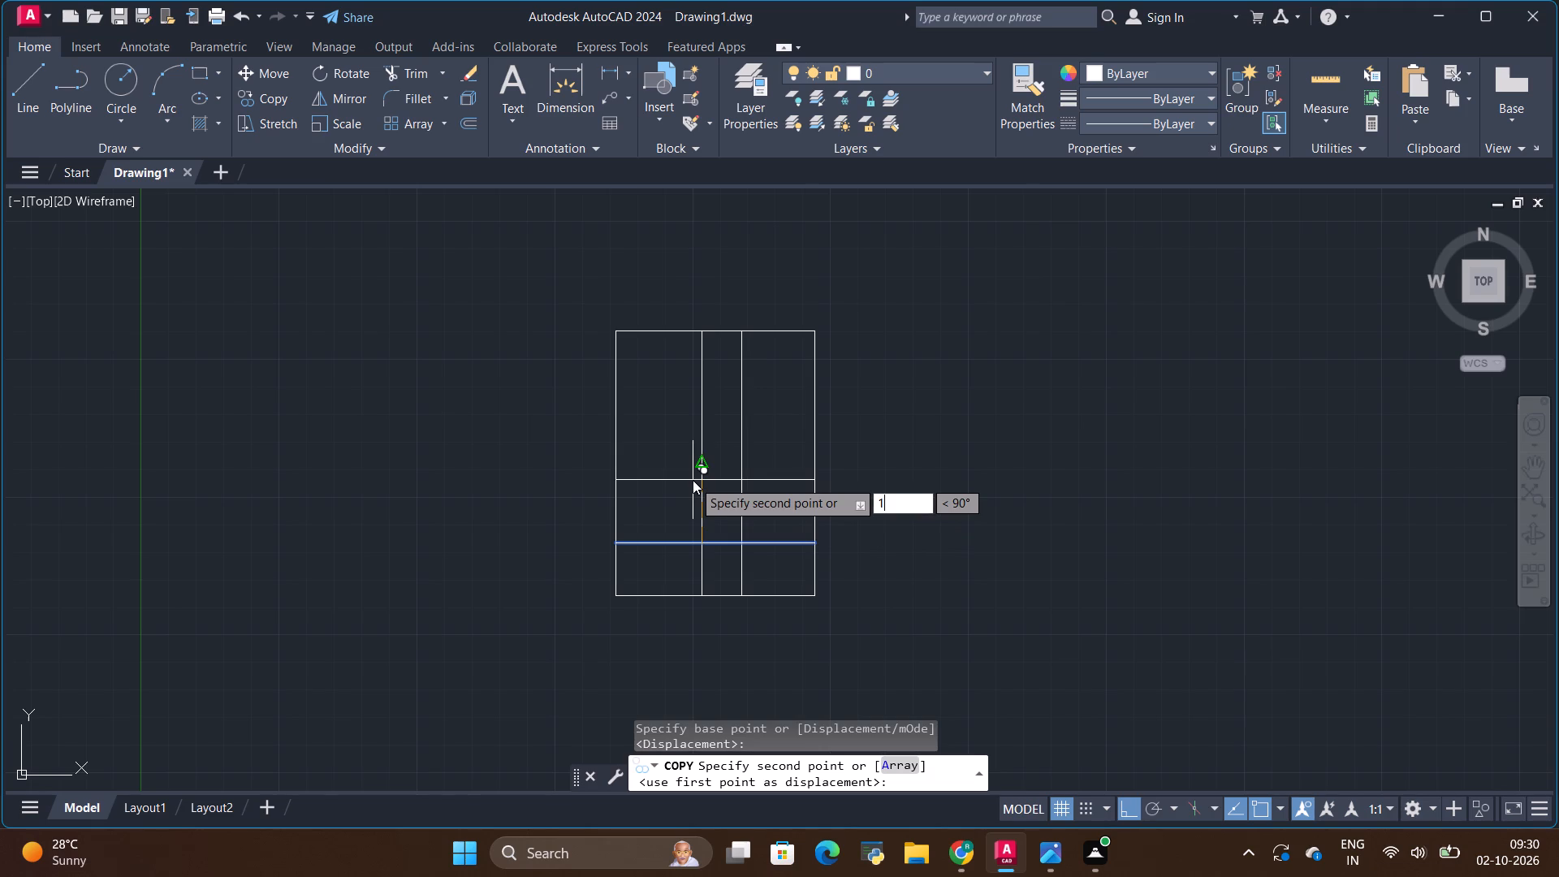
type("7'")
key("Return")
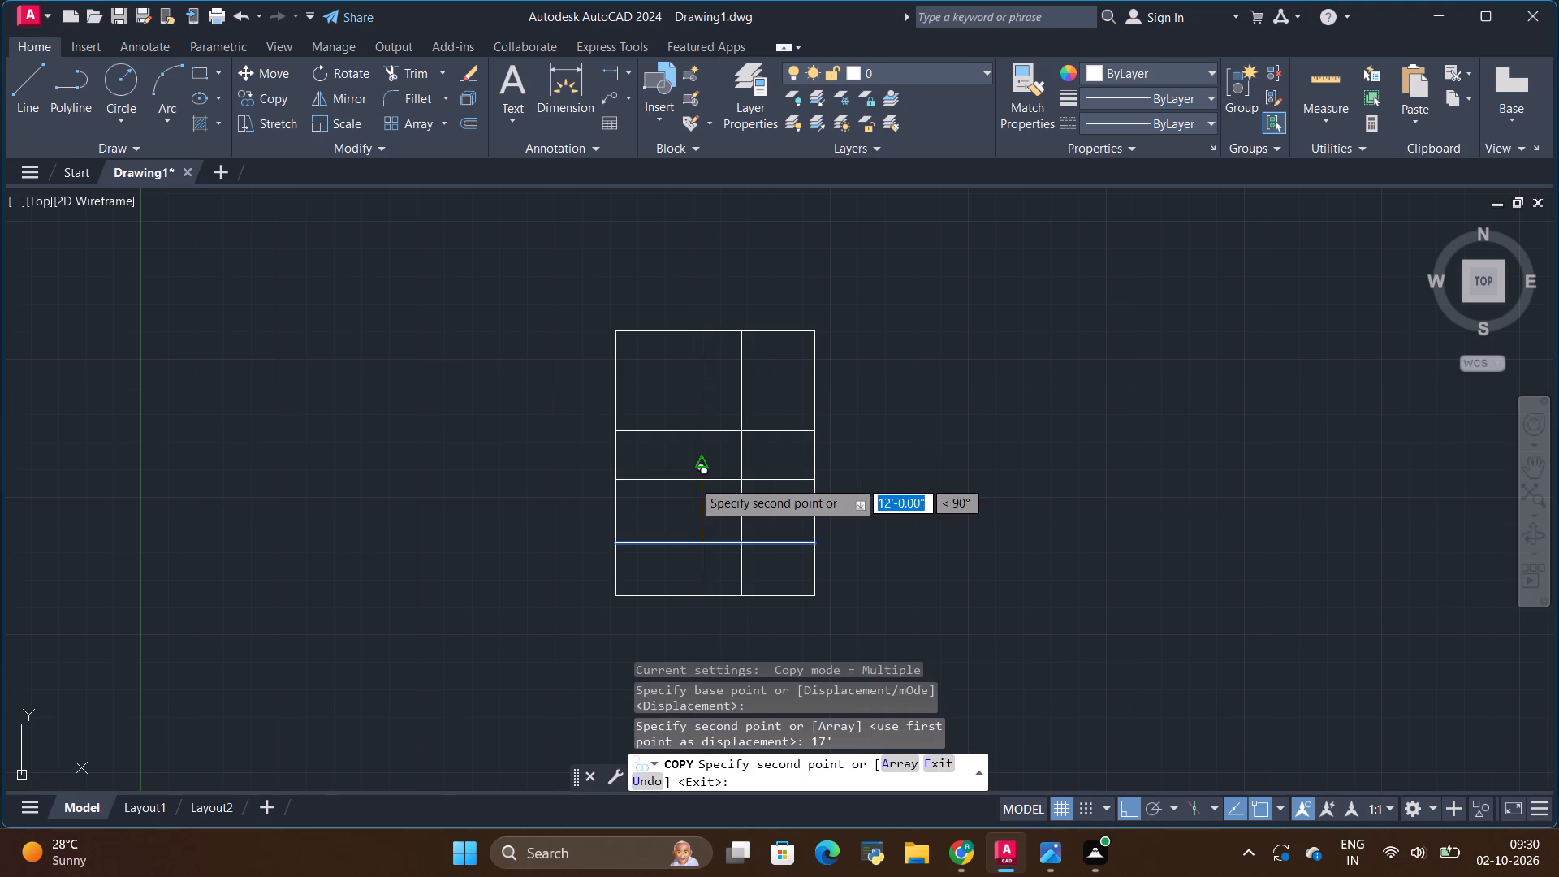
key("Escape")
Recheck the reference plan image and, in AutoCAD, trim the left interior vertical line between the sitout line and the line 17' above it.
scroll(657, 577, "up", 2)
scroll(686, 490, "down", 1)
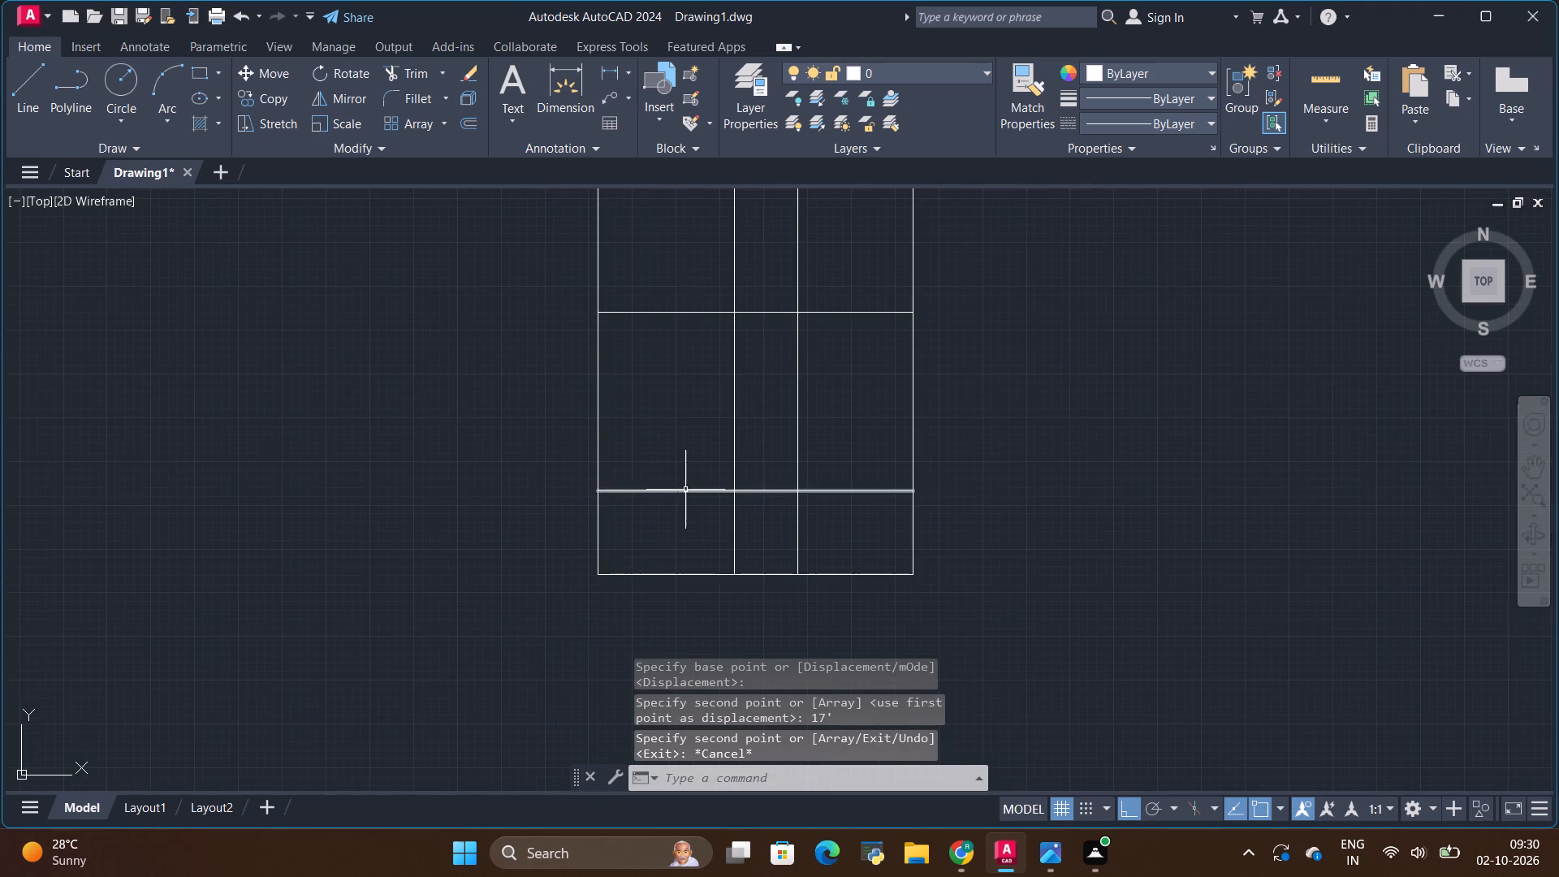
key("alt+Tab")
key("Tab")
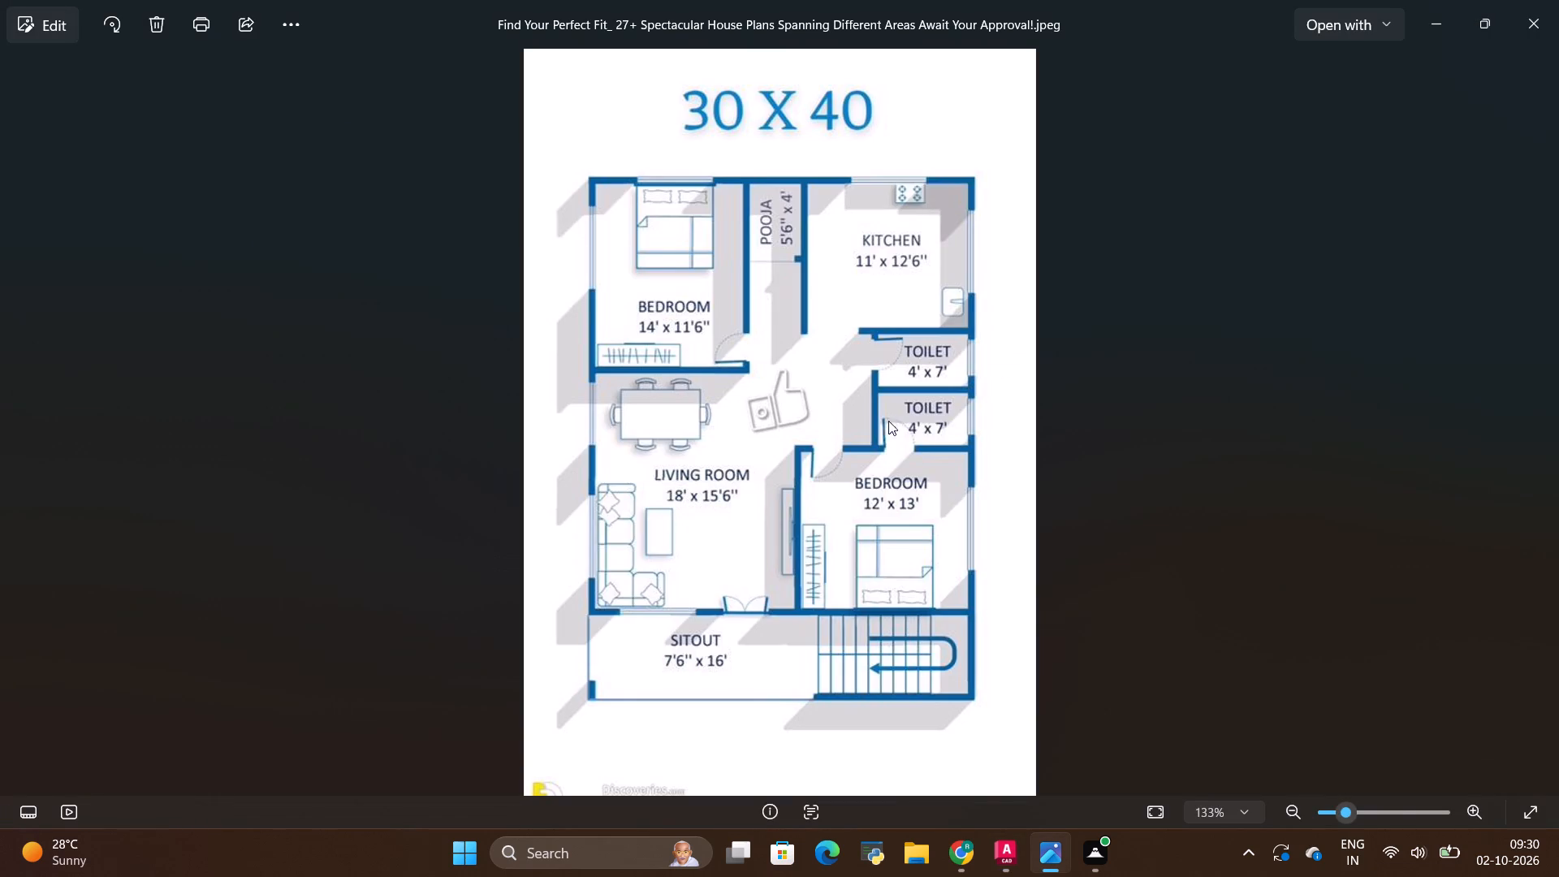
key("alt+Tab")
key("alt+Tab")
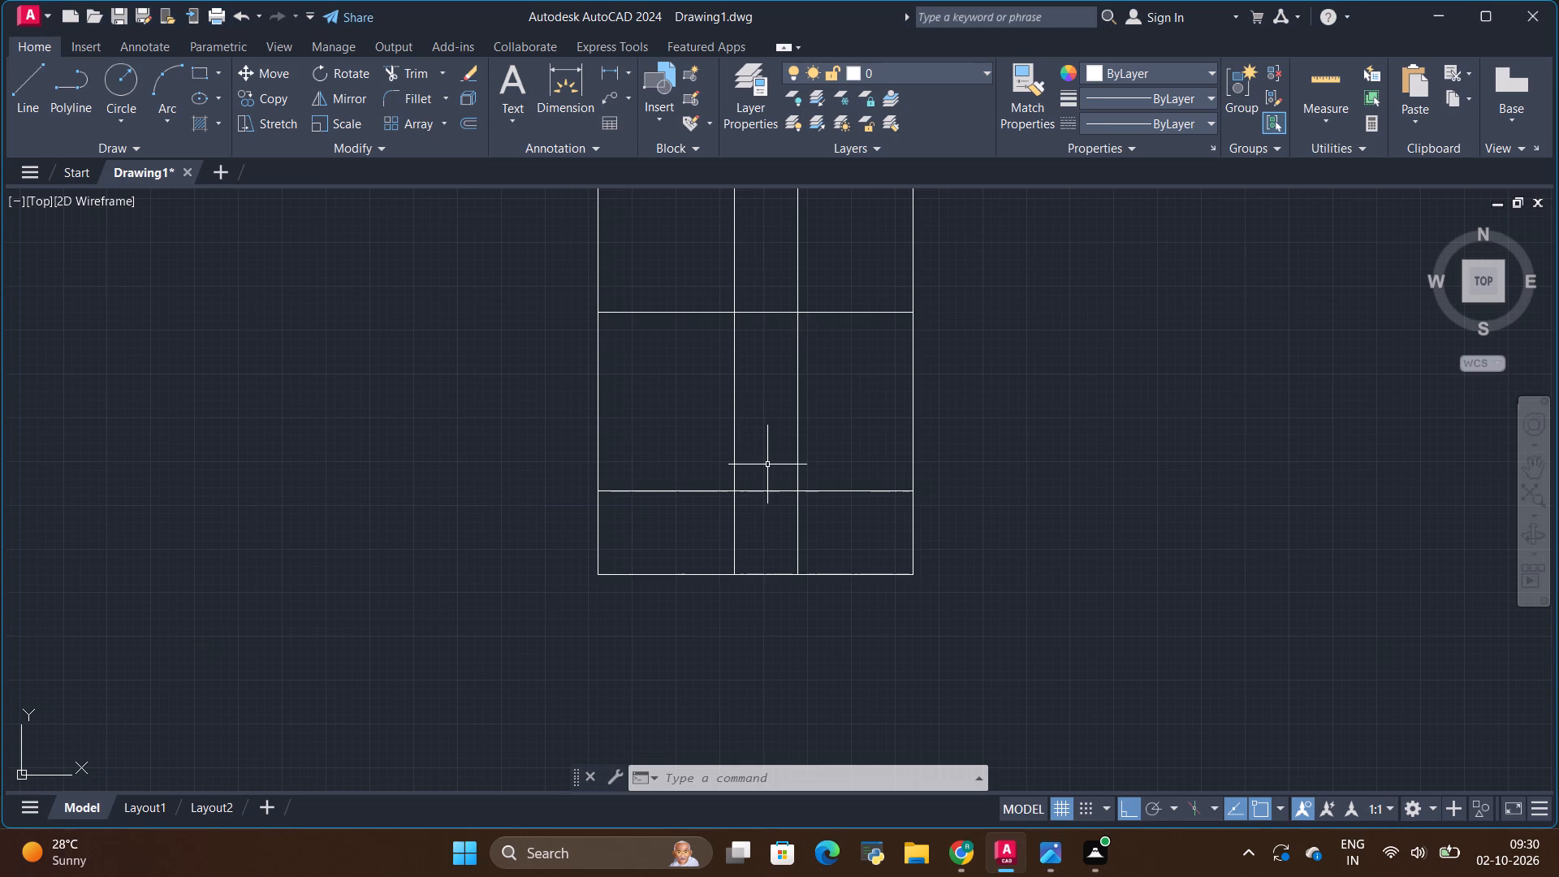
left_click(418, 66)
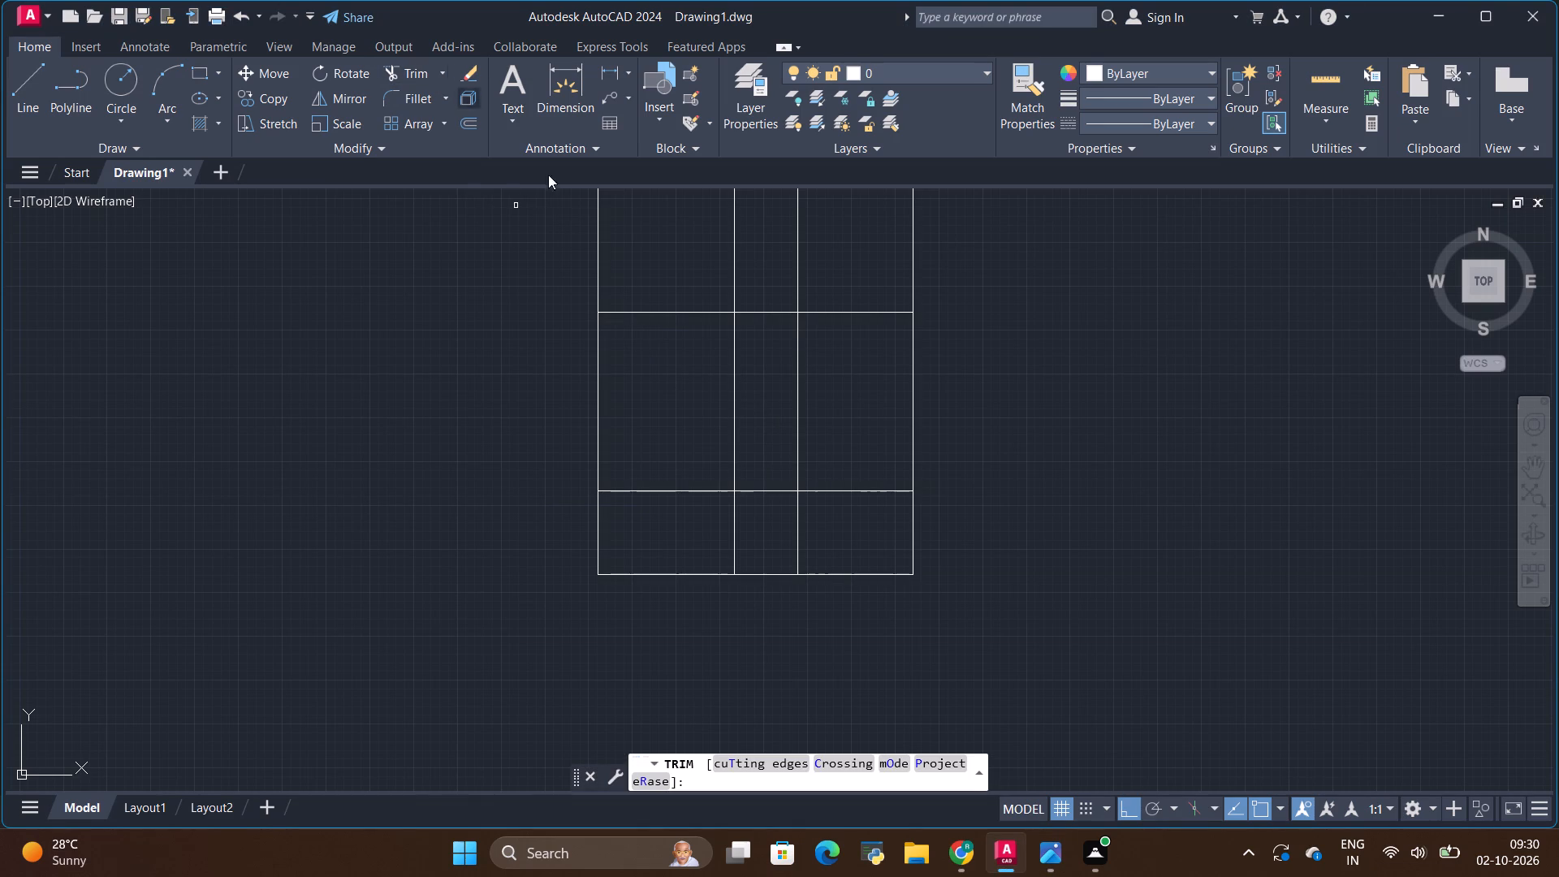
left_click_drag(747, 391, 711, 395)
scroll(719, 449, "down", 1)
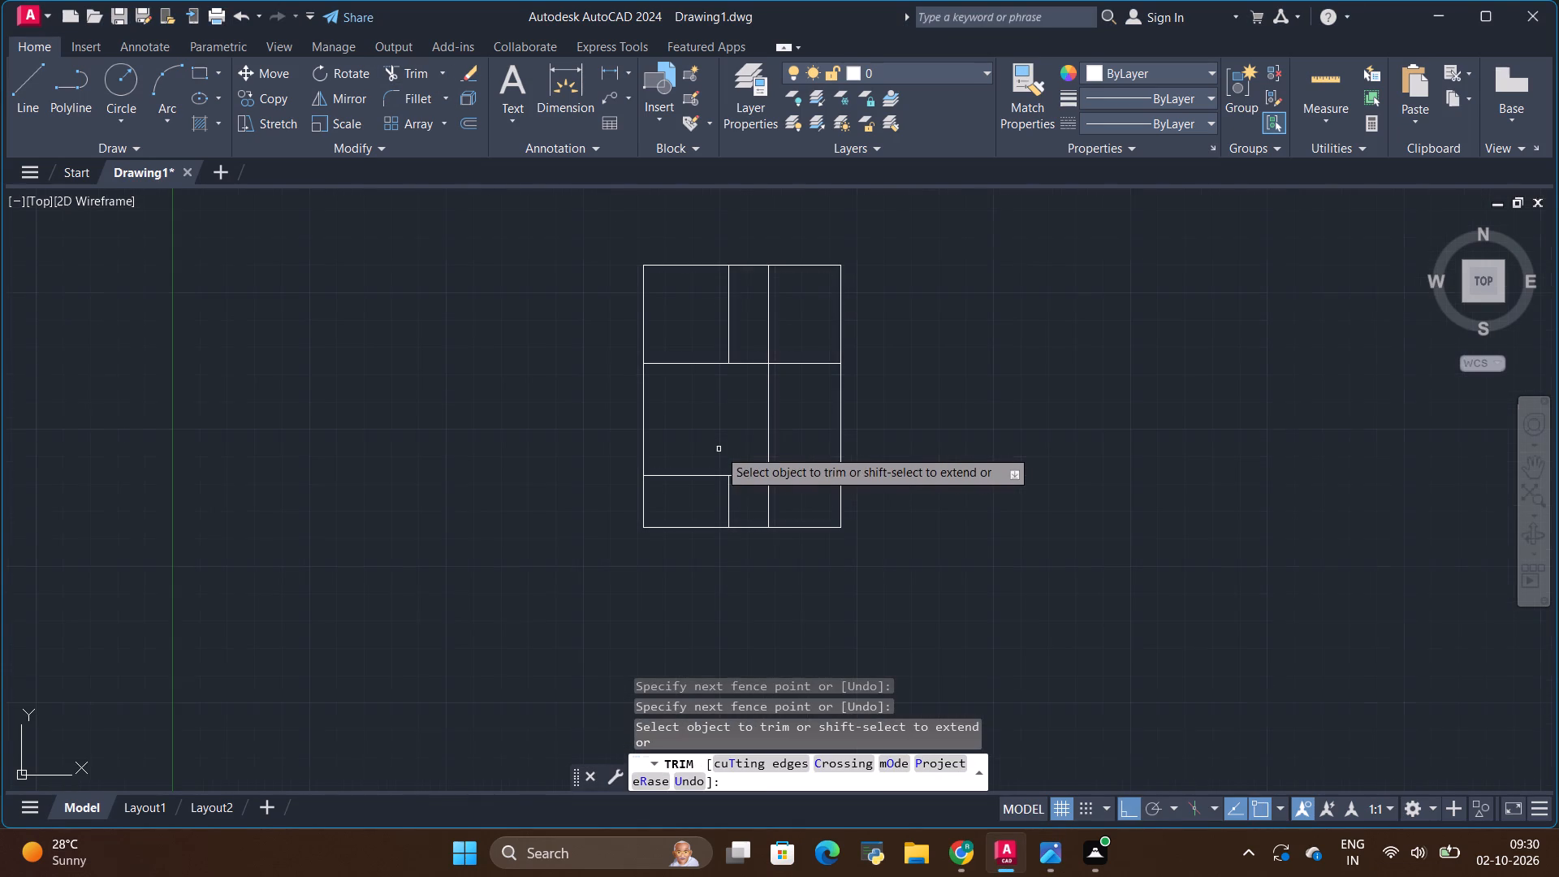
Comparing with the reference plan image, trim the upper horizontal line in AutoCAD across the passage and right-hand rooms, keeping only the top-left bedroom's segment.
key("alt+Tab")
key("alt+Tab")
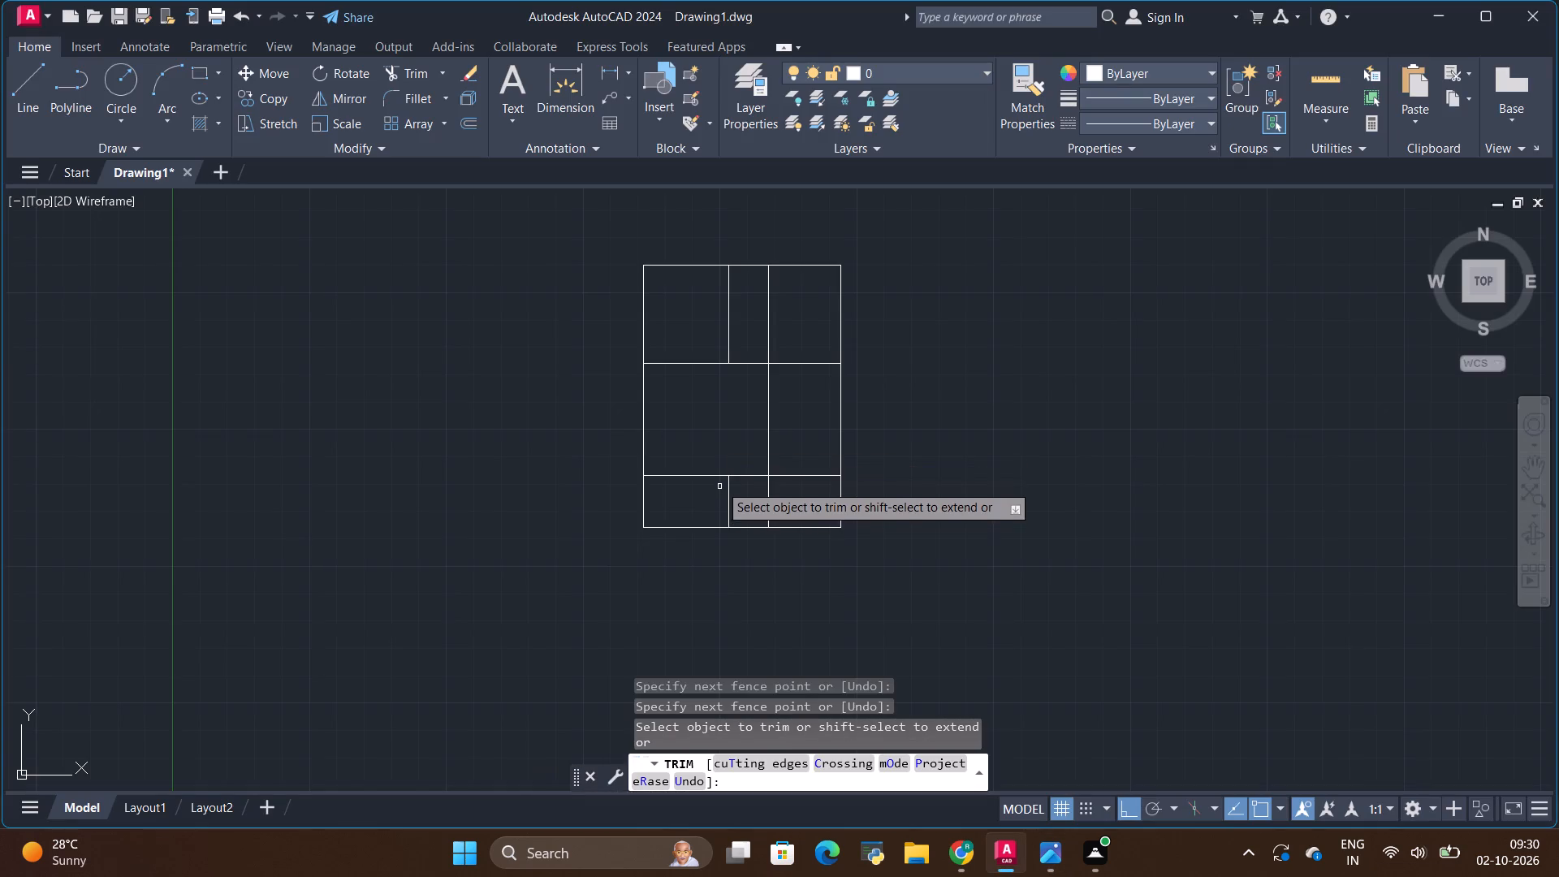
key("alt+Tab")
key("alt+Tab")
scroll(750, 359, "up", 1)
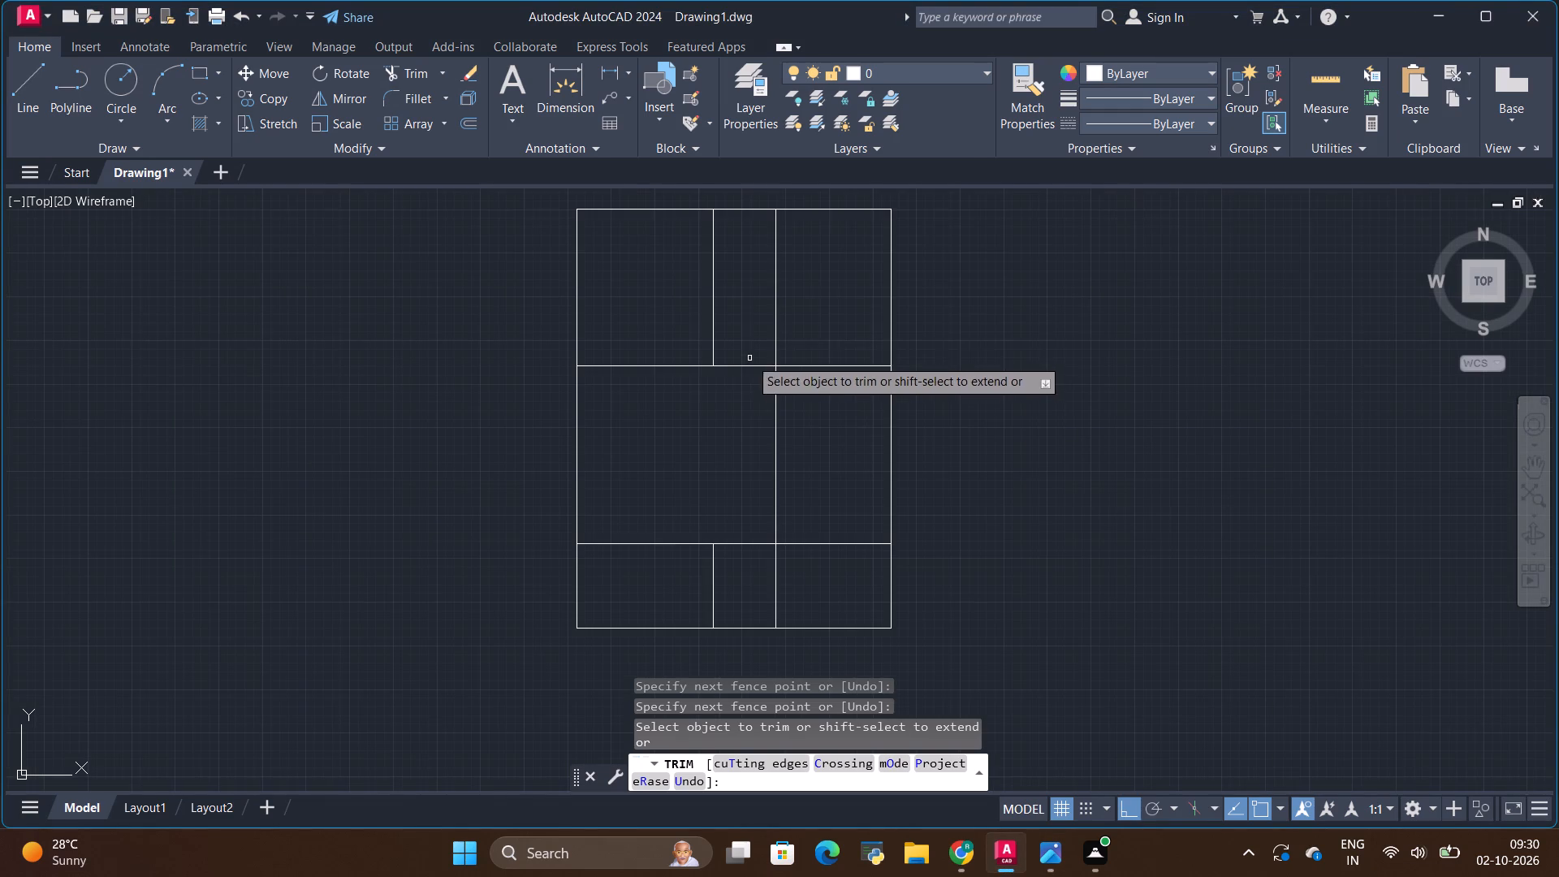
left_click_drag(746, 337, 755, 408)
key("alt+Tab")
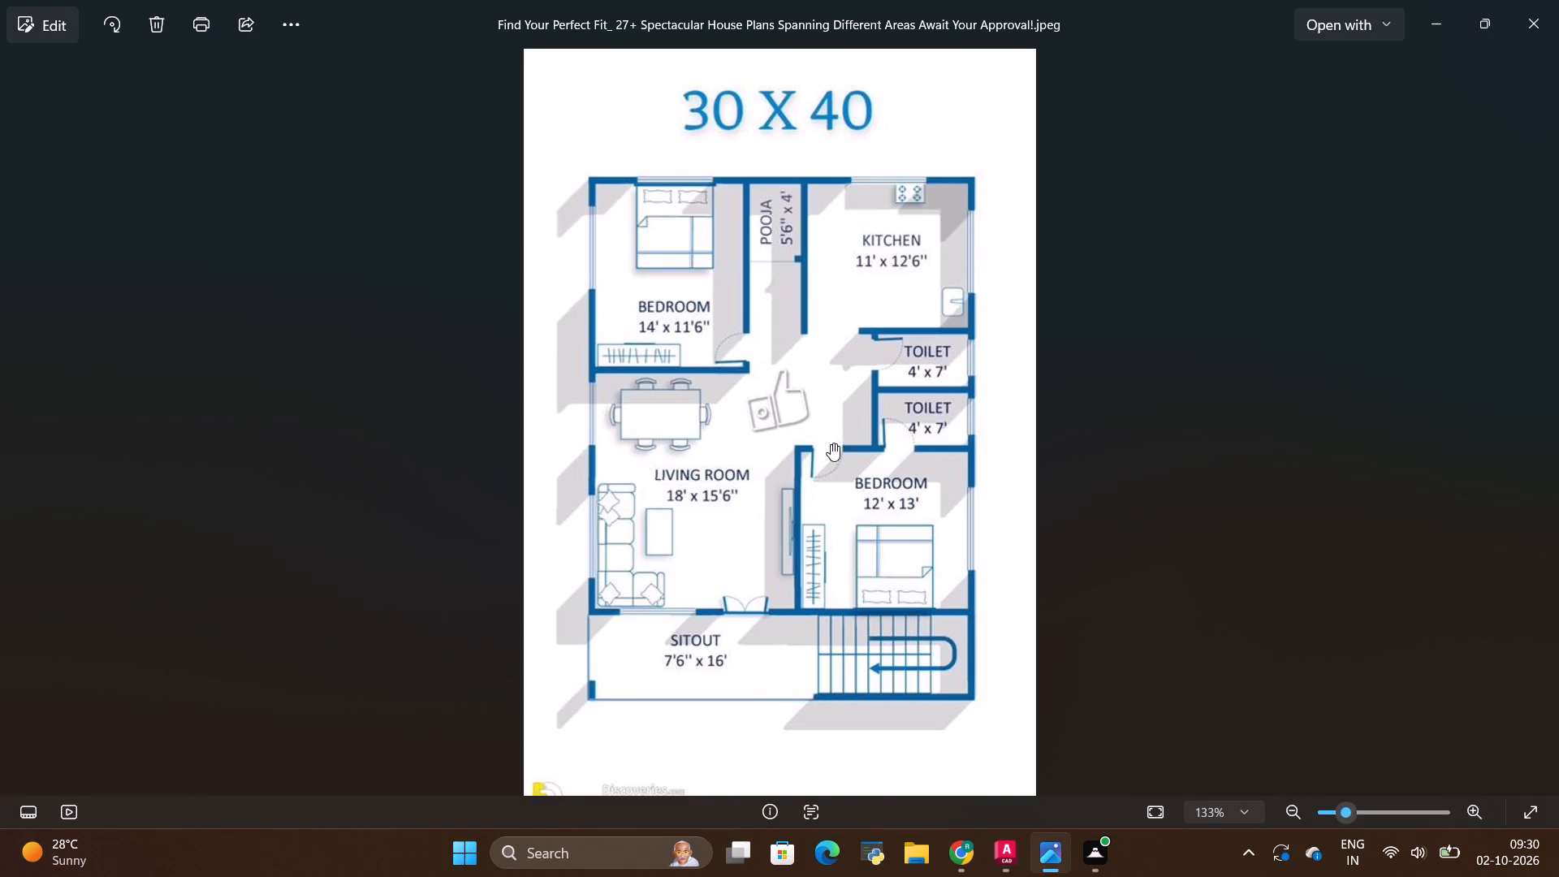
scroll(831, 443, "down", 1)
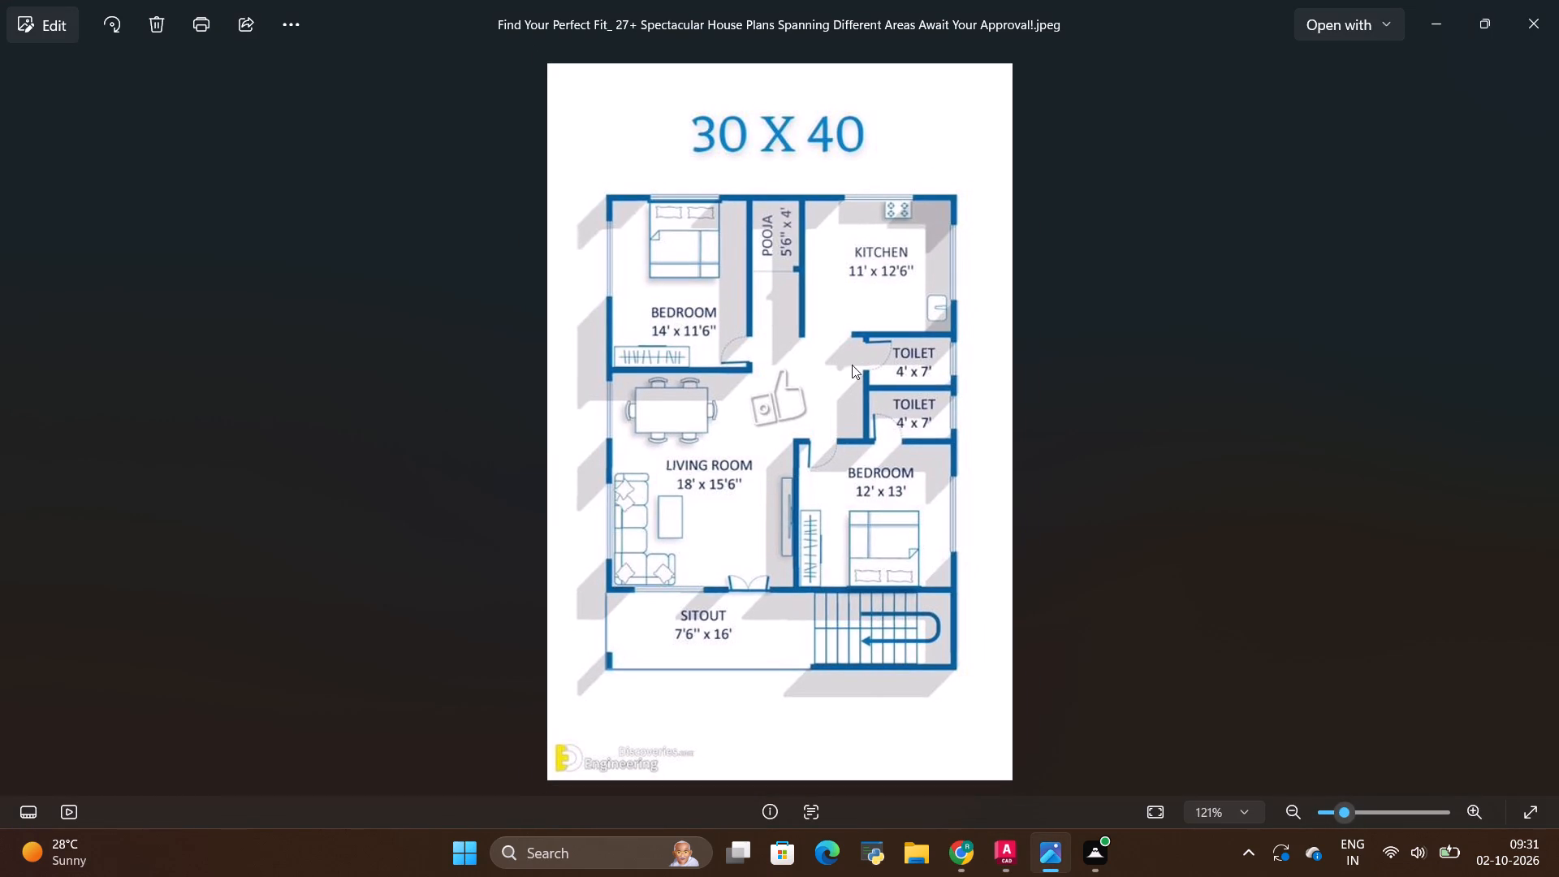
key("alt+Tab")
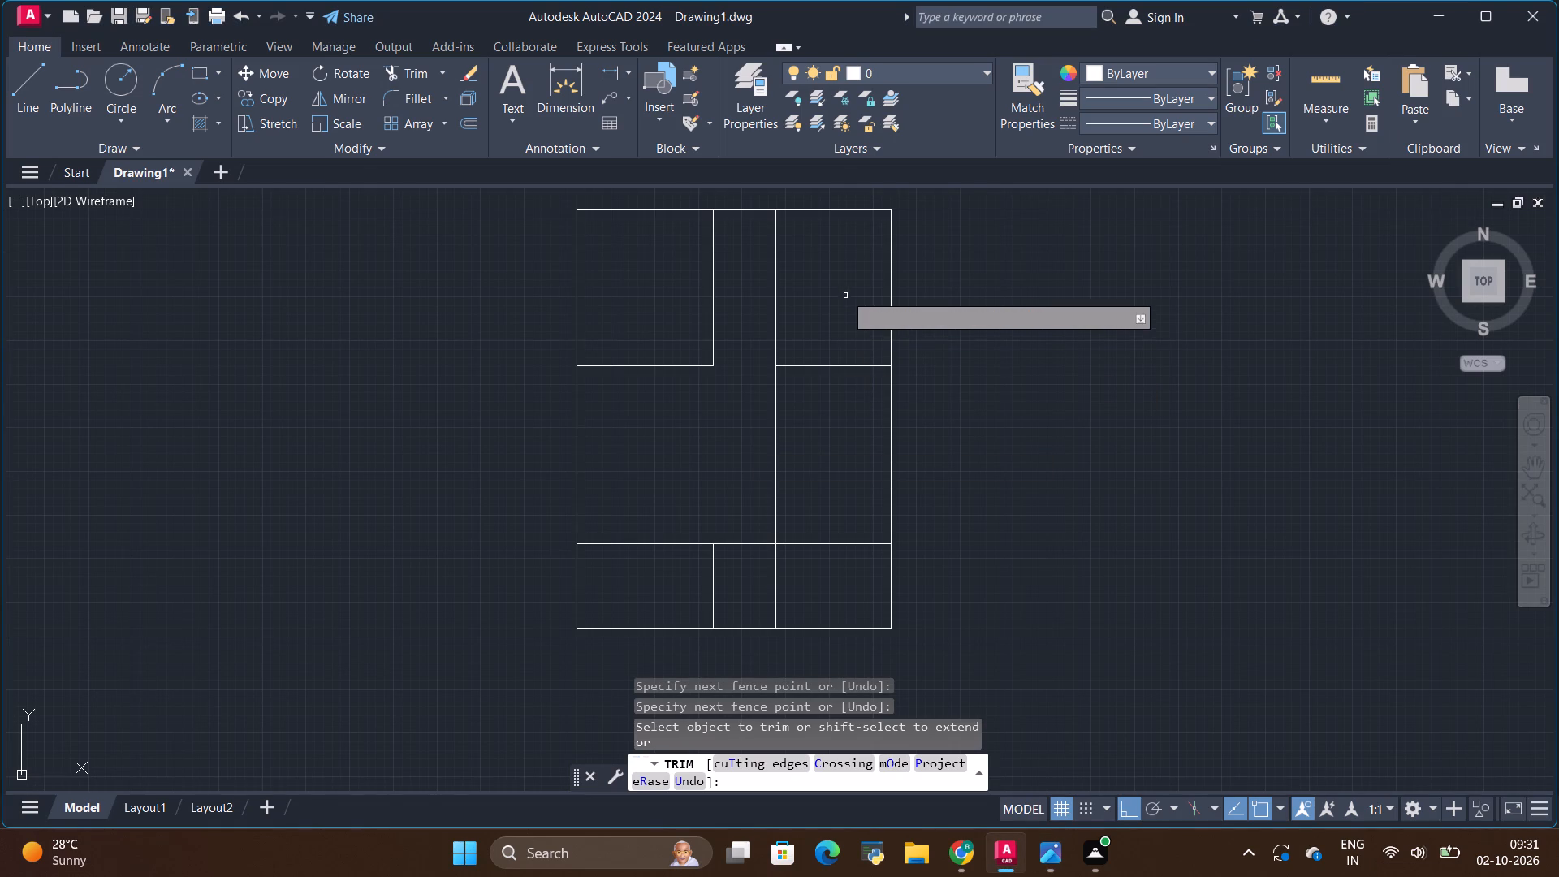
key("alt+Tab")
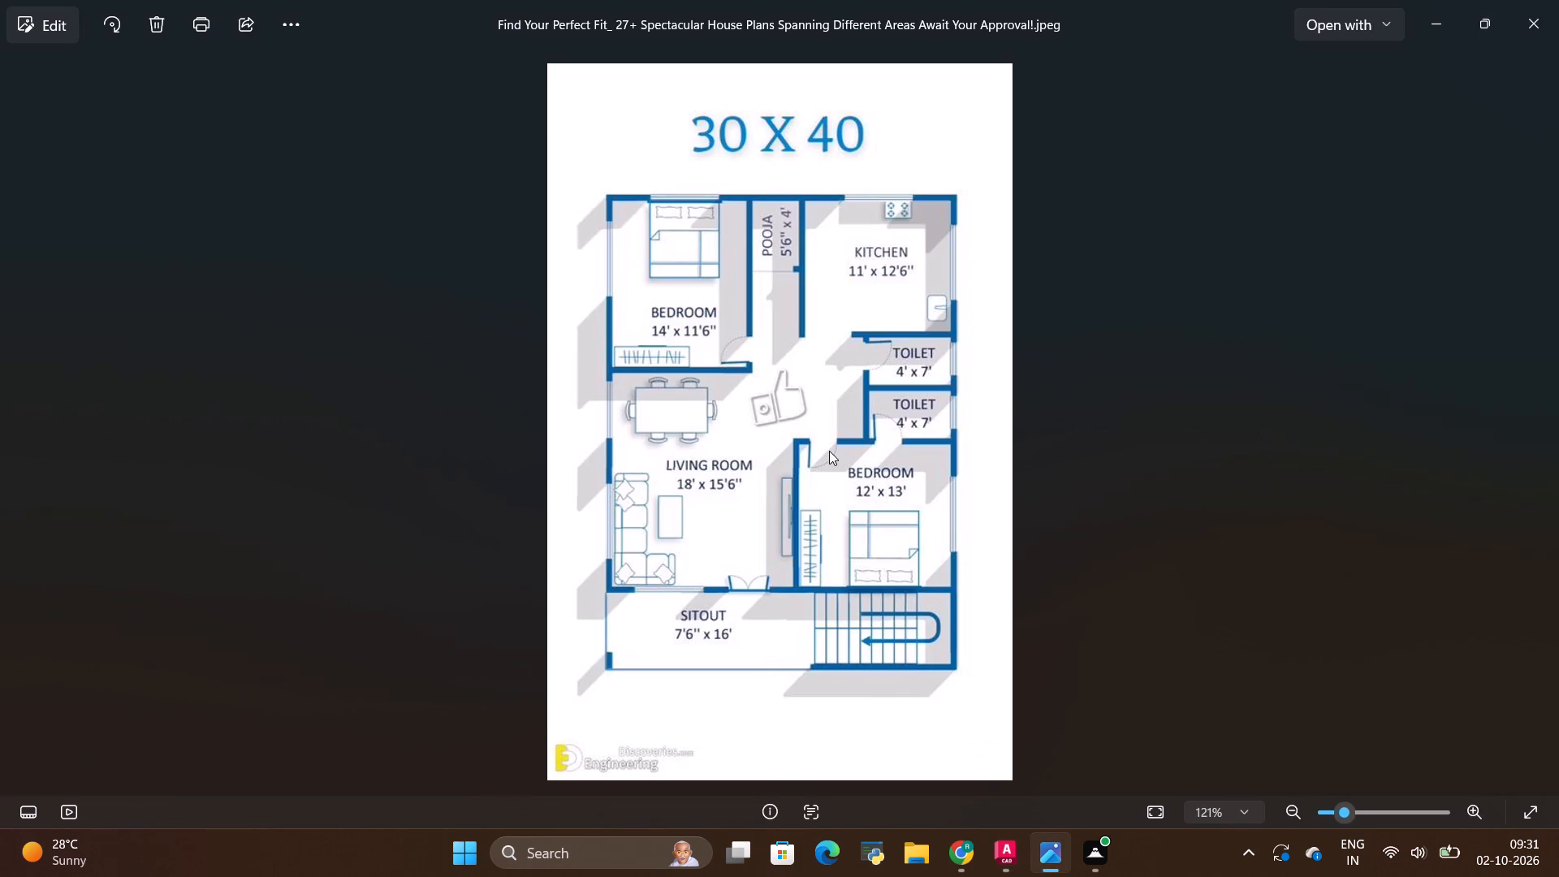
key("alt+Tab")
left_click_drag(842, 348, 849, 389)
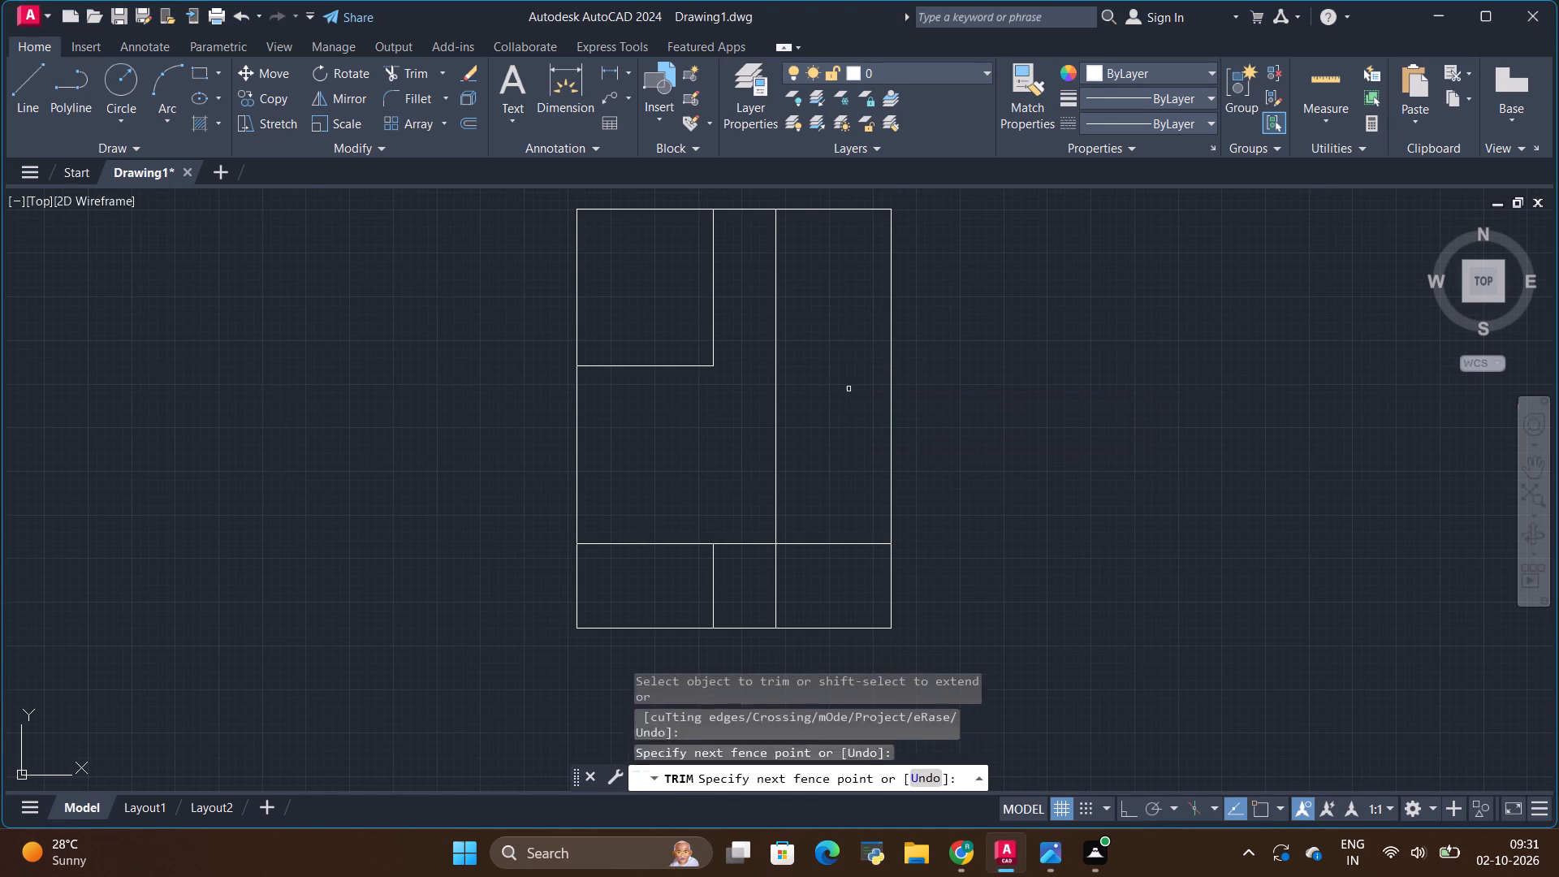
key("space")
Draw a line along the outline's top edge from the right interior vertical line to the top-right corner.
scroll(818, 455, "down", 1)
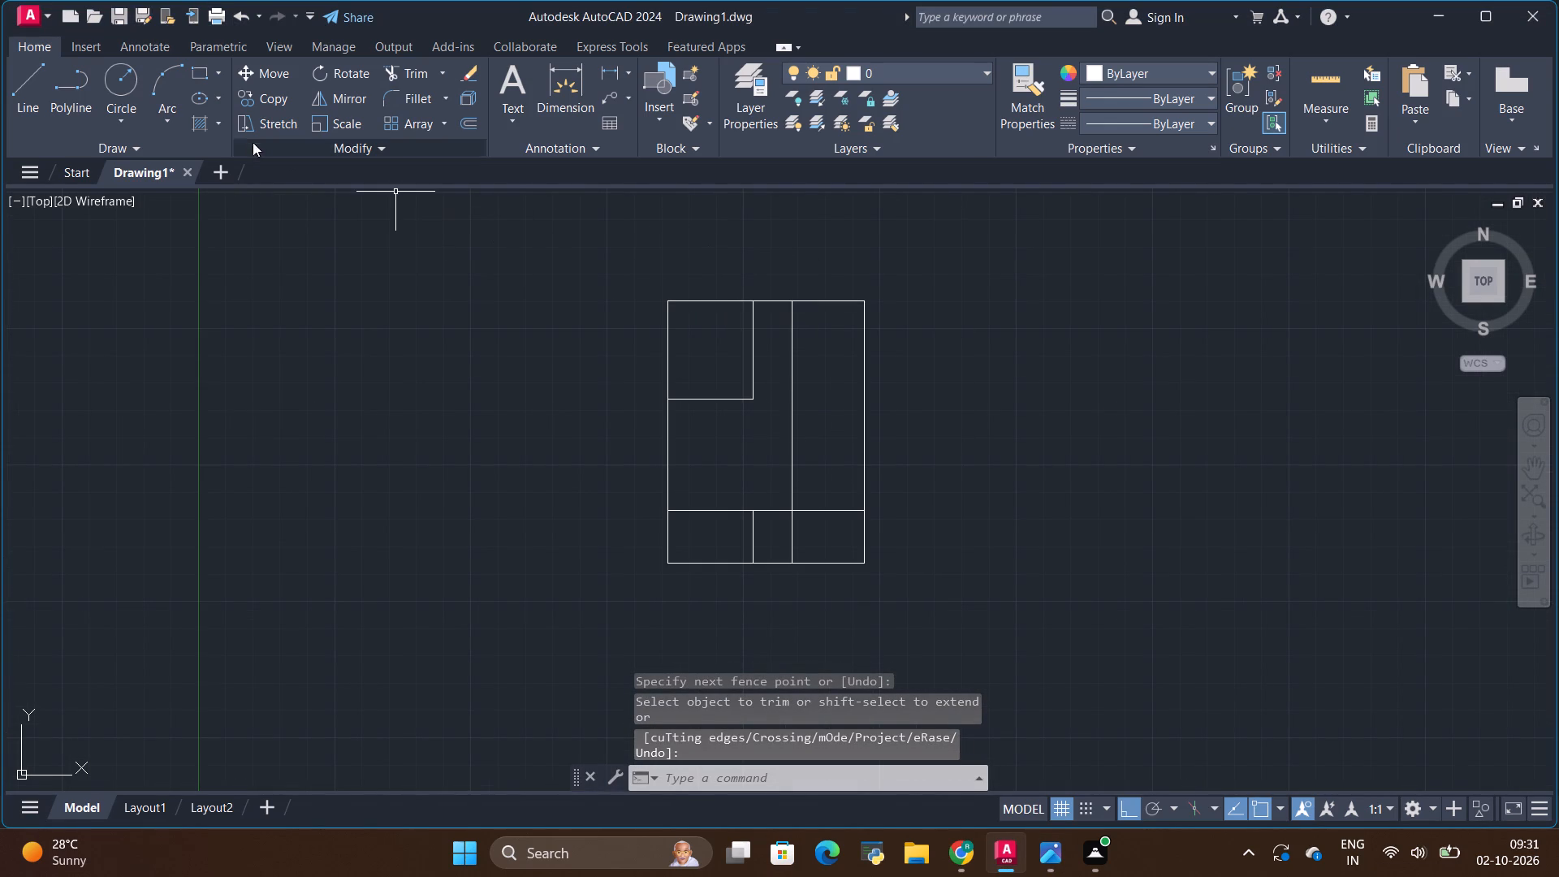
left_click(25, 91)
scroll(792, 309, "up", 2)
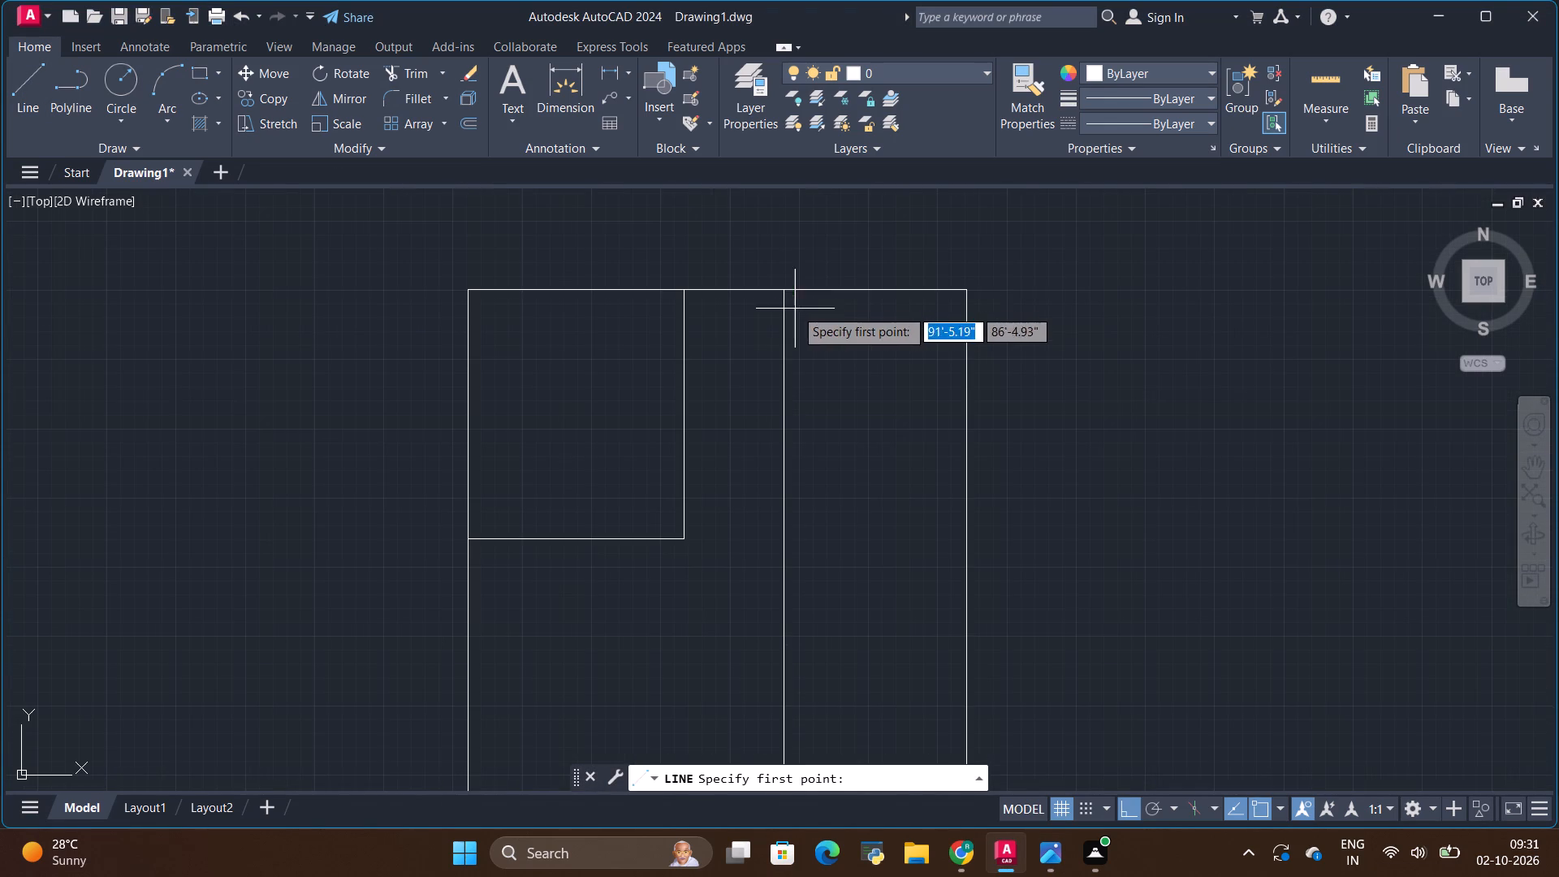
left_click(786, 288)
left_click(952, 290)
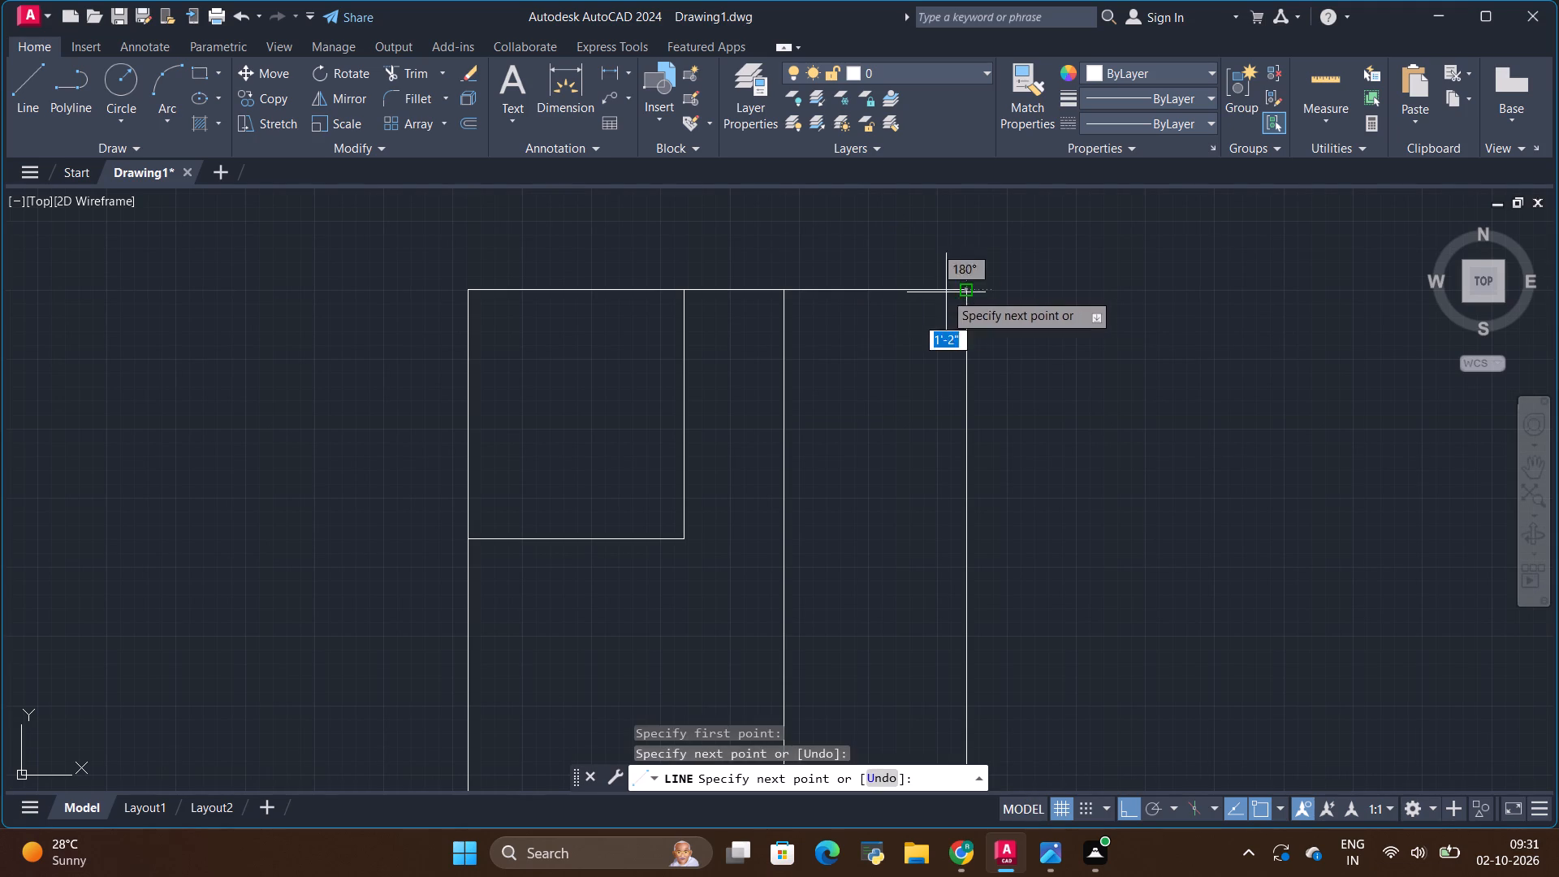
key("Escape")
Copy the kitchen's top line 12' downward to form the kitchen's lower wall.
left_click(893, 288)
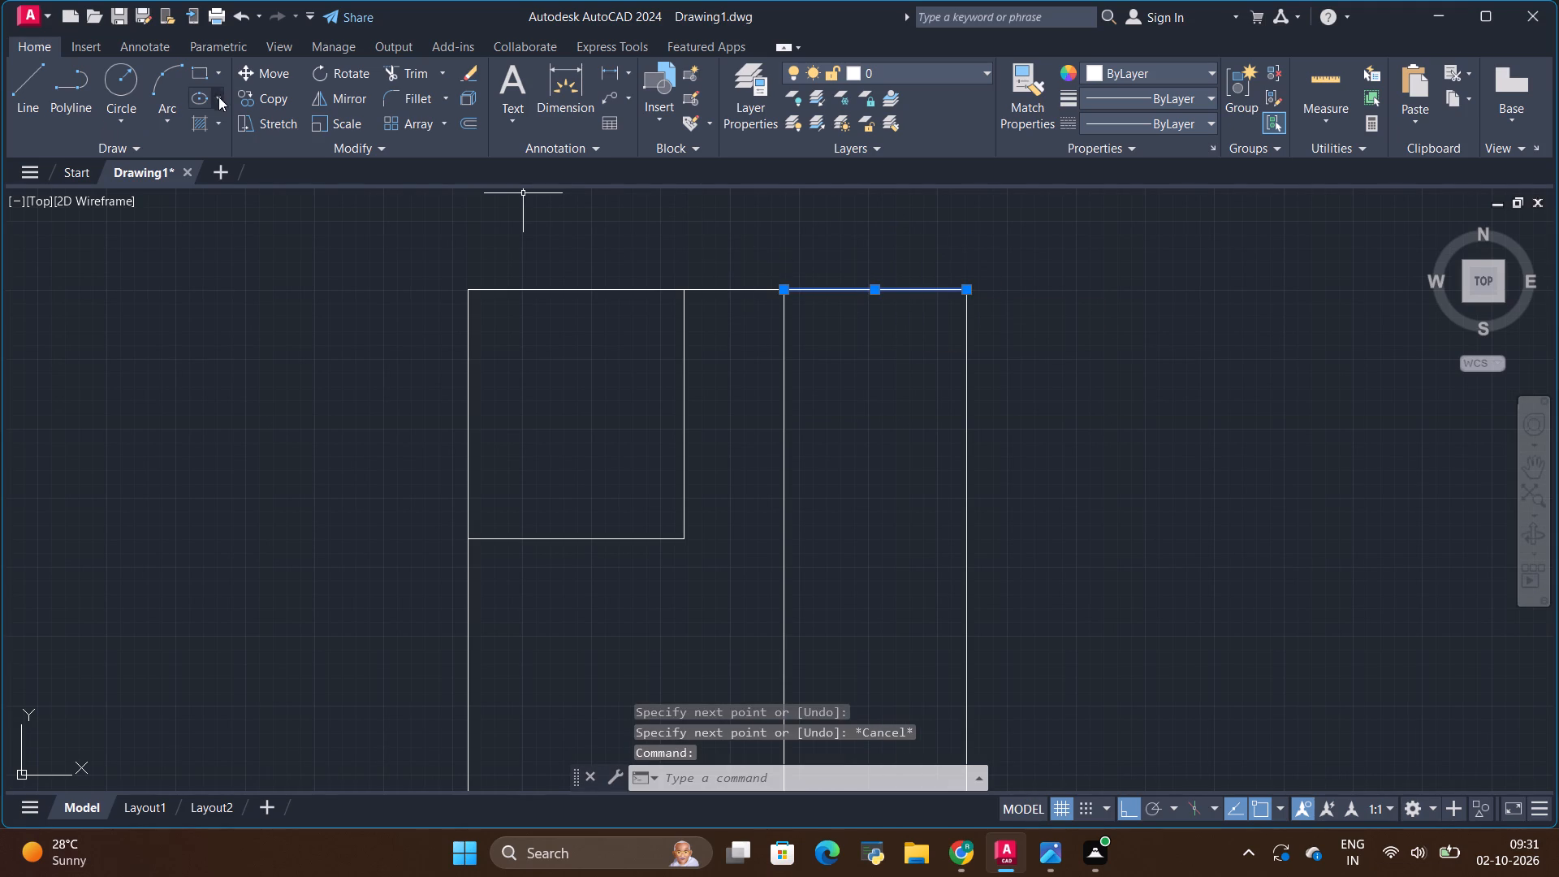
left_click(249, 93)
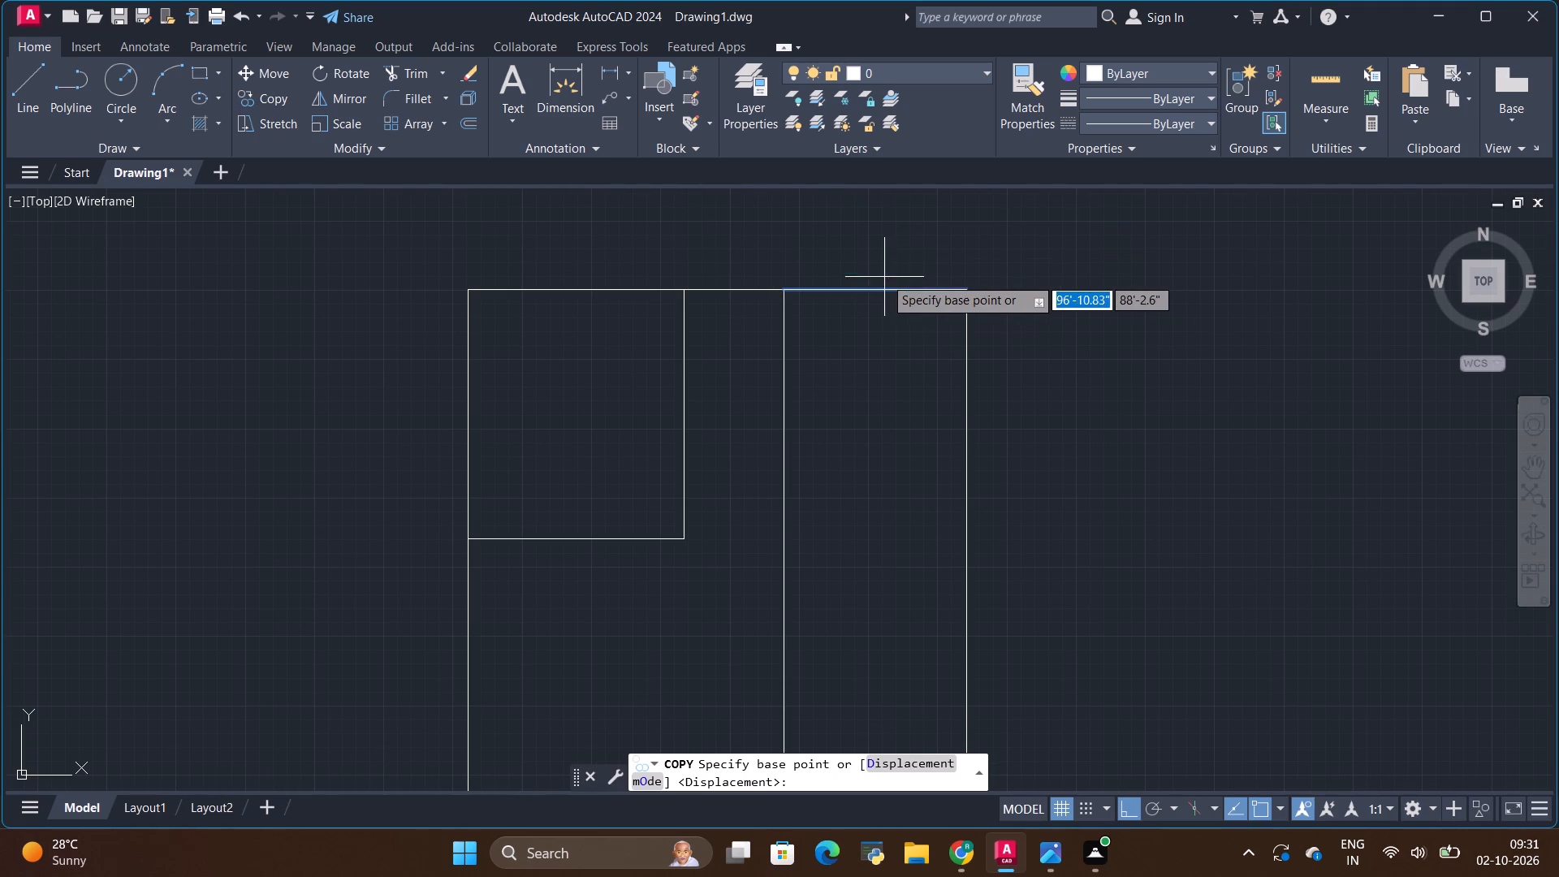
left_click(874, 286)
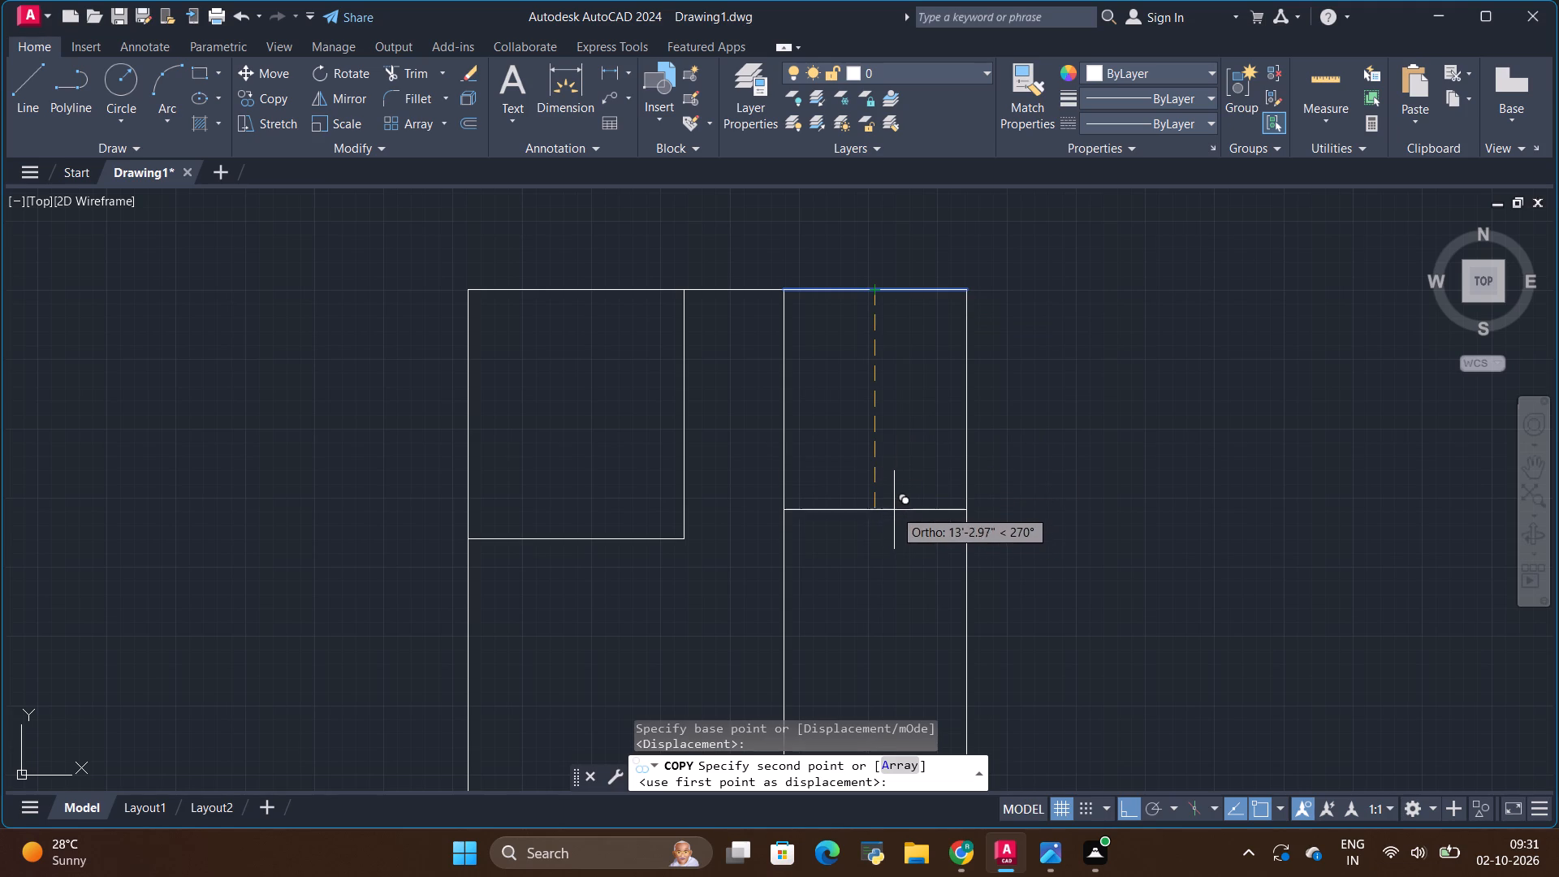
scroll(888, 486, "down", 1)
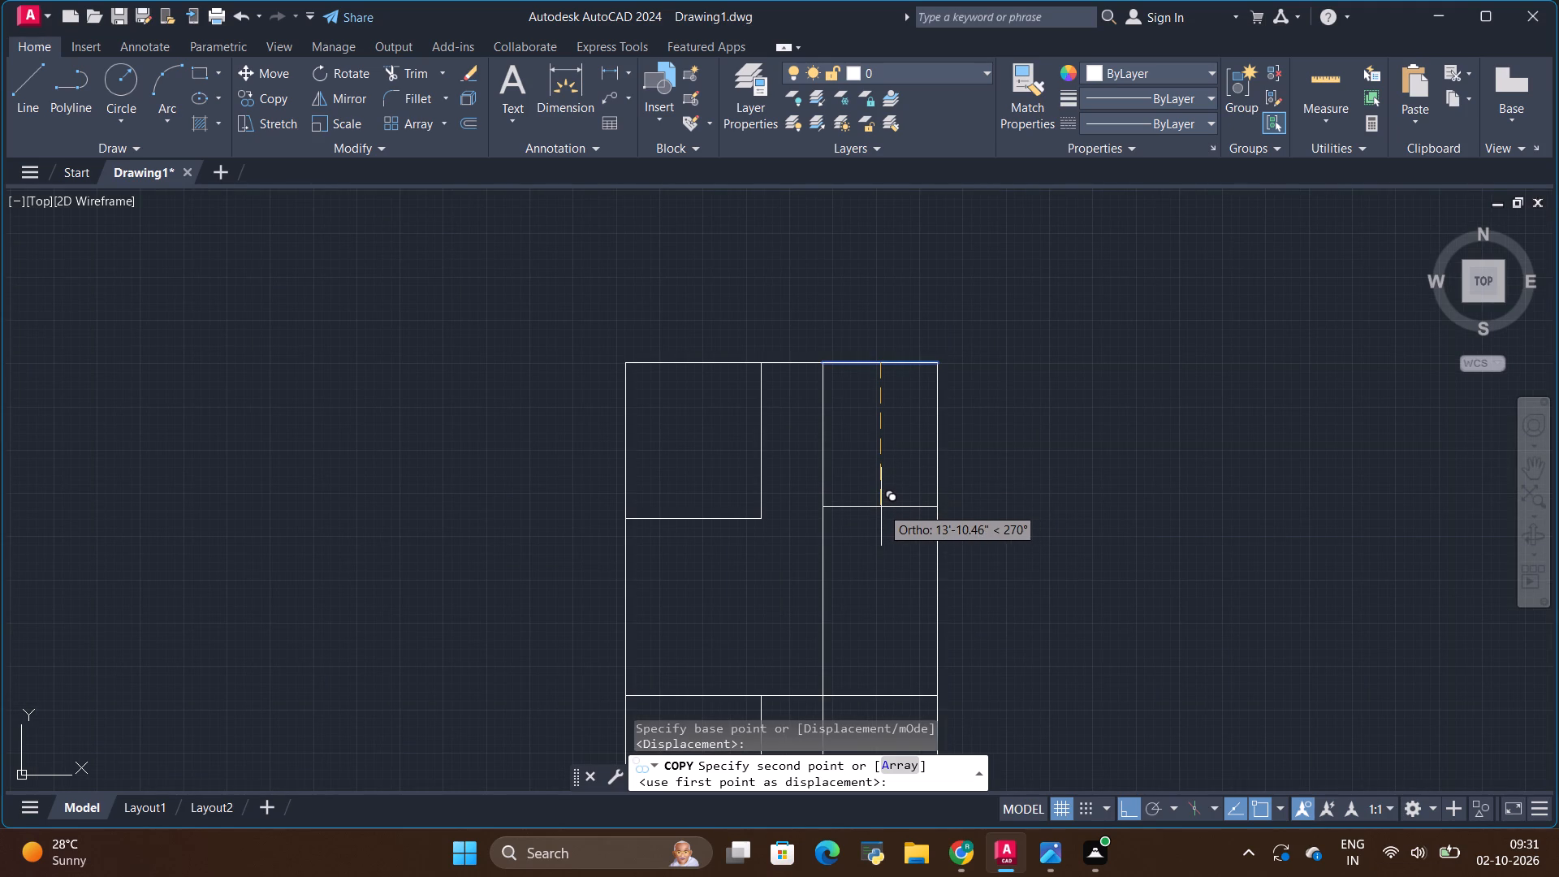
key("BackSpace")
type("12'")
key("Return")
key("Escape")
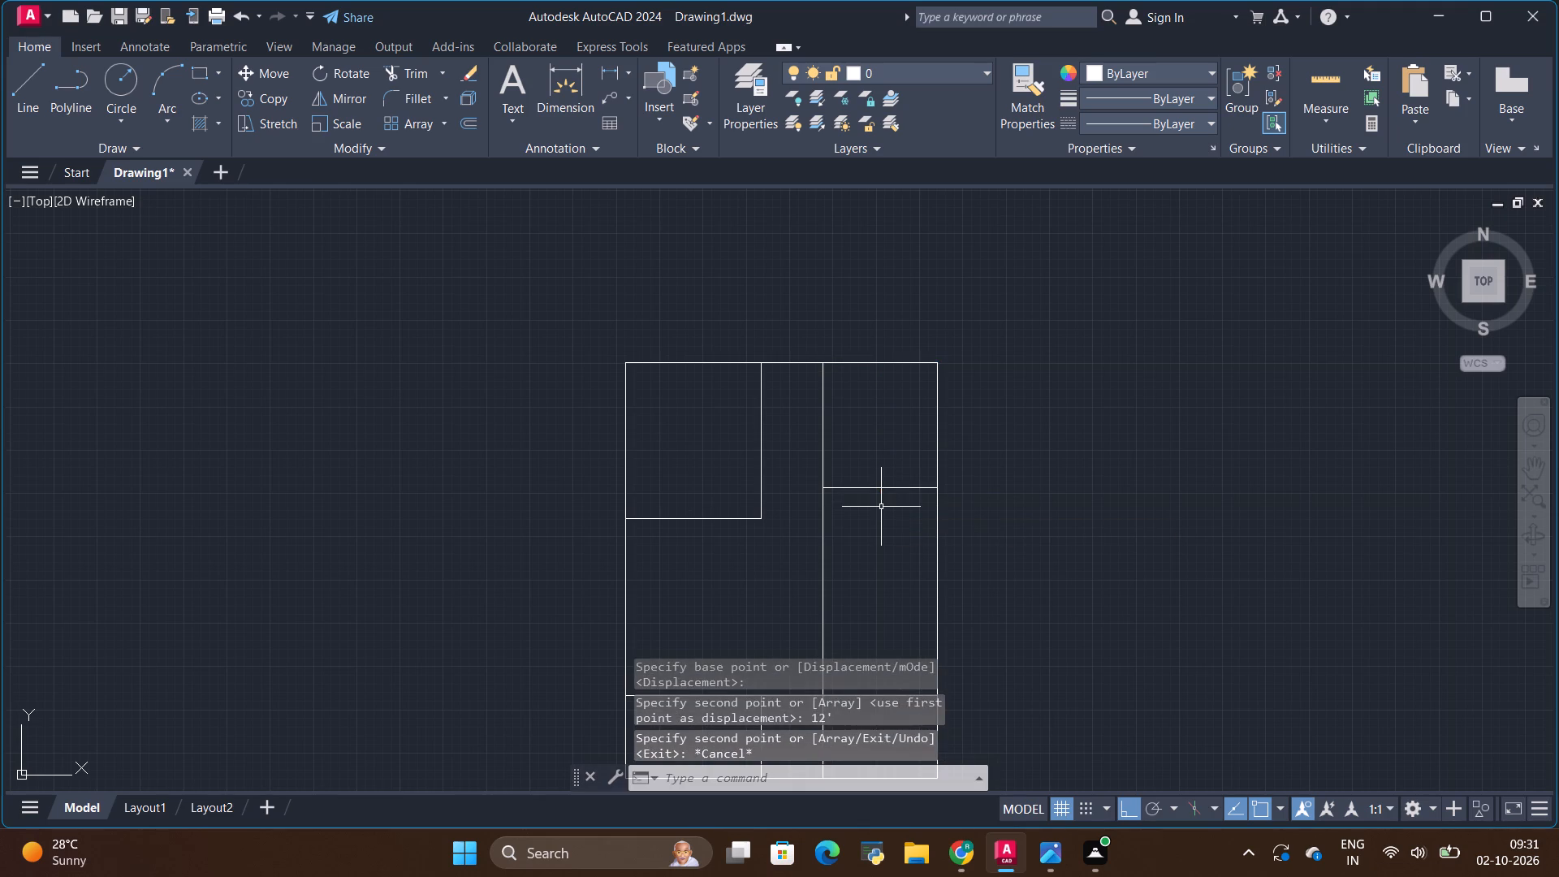
Check the reference plan image and, in AutoCAD, copy the kitchen's lower wall 8' downward to form the toilets' lower wall.
key("alt+Tab")
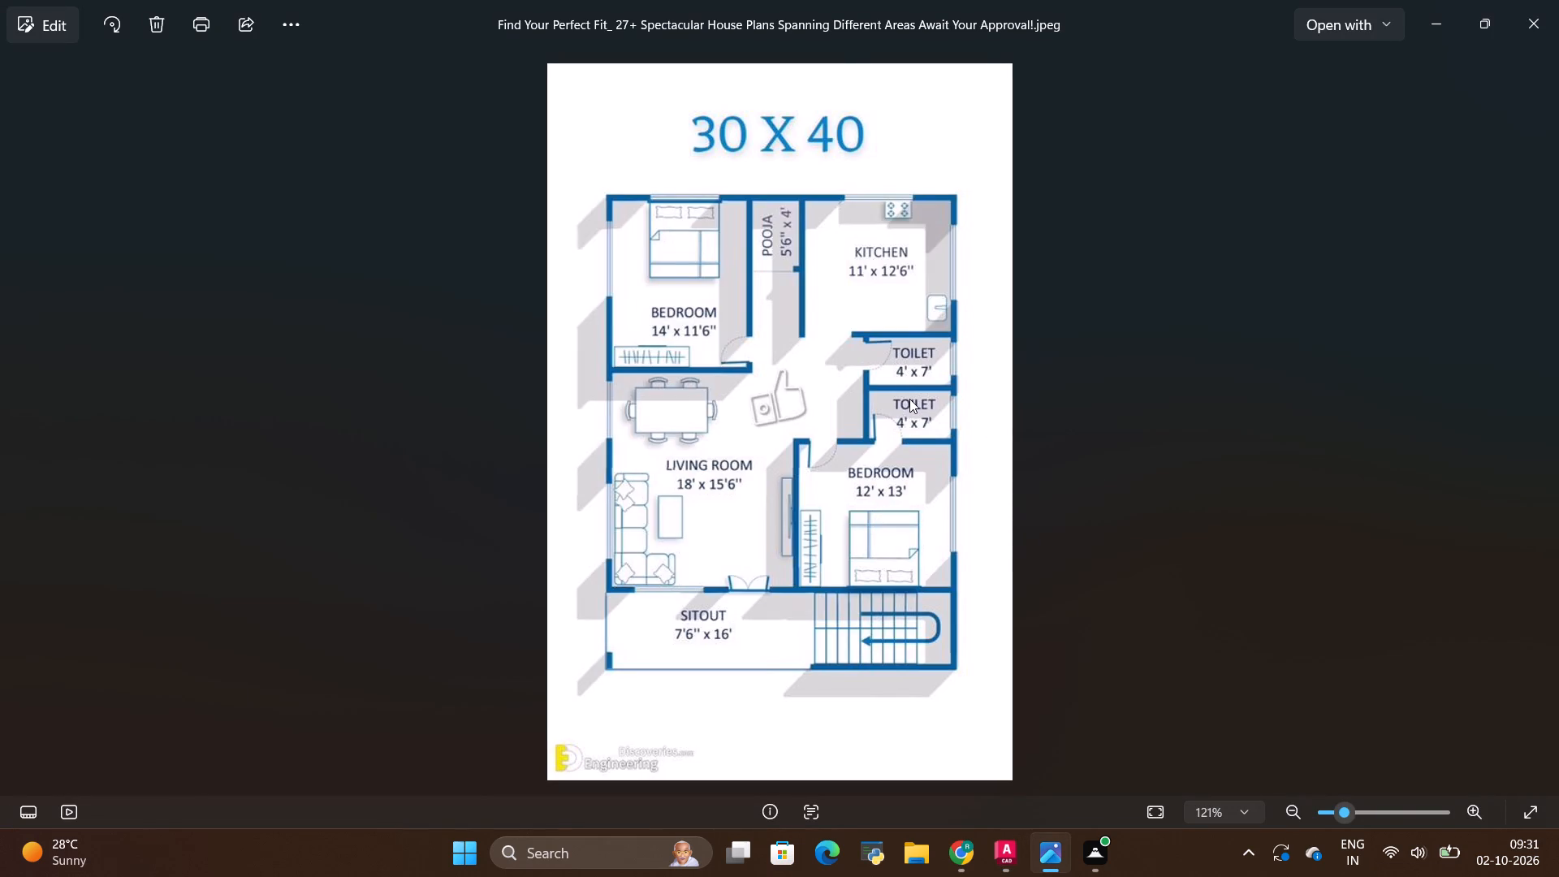
key("alt+Tab")
key("space")
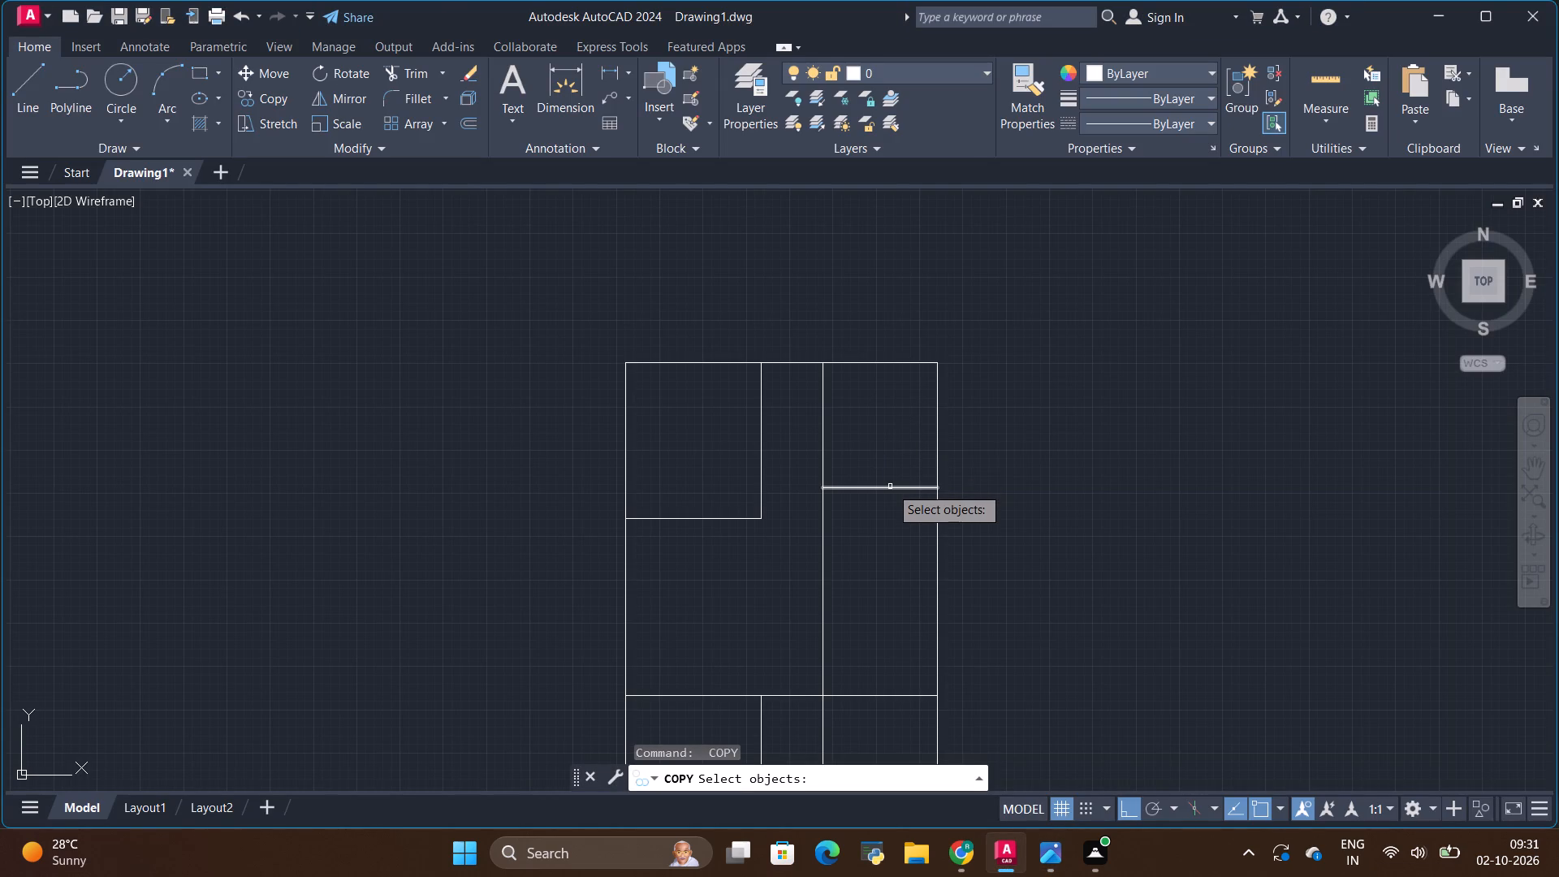
key("space")
left_click(885, 490)
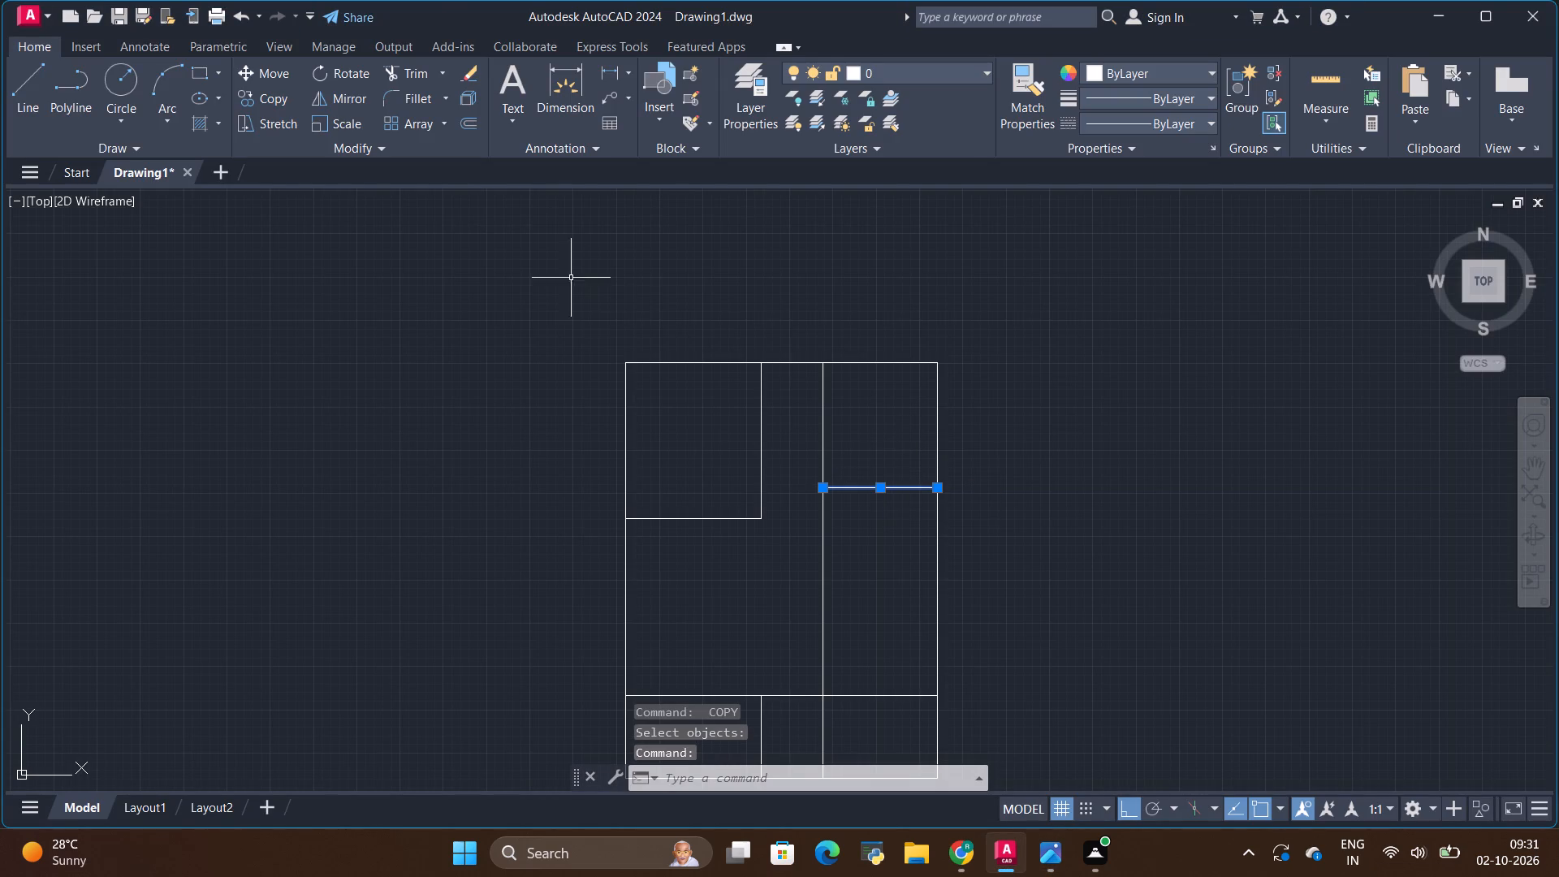
left_click(270, 101)
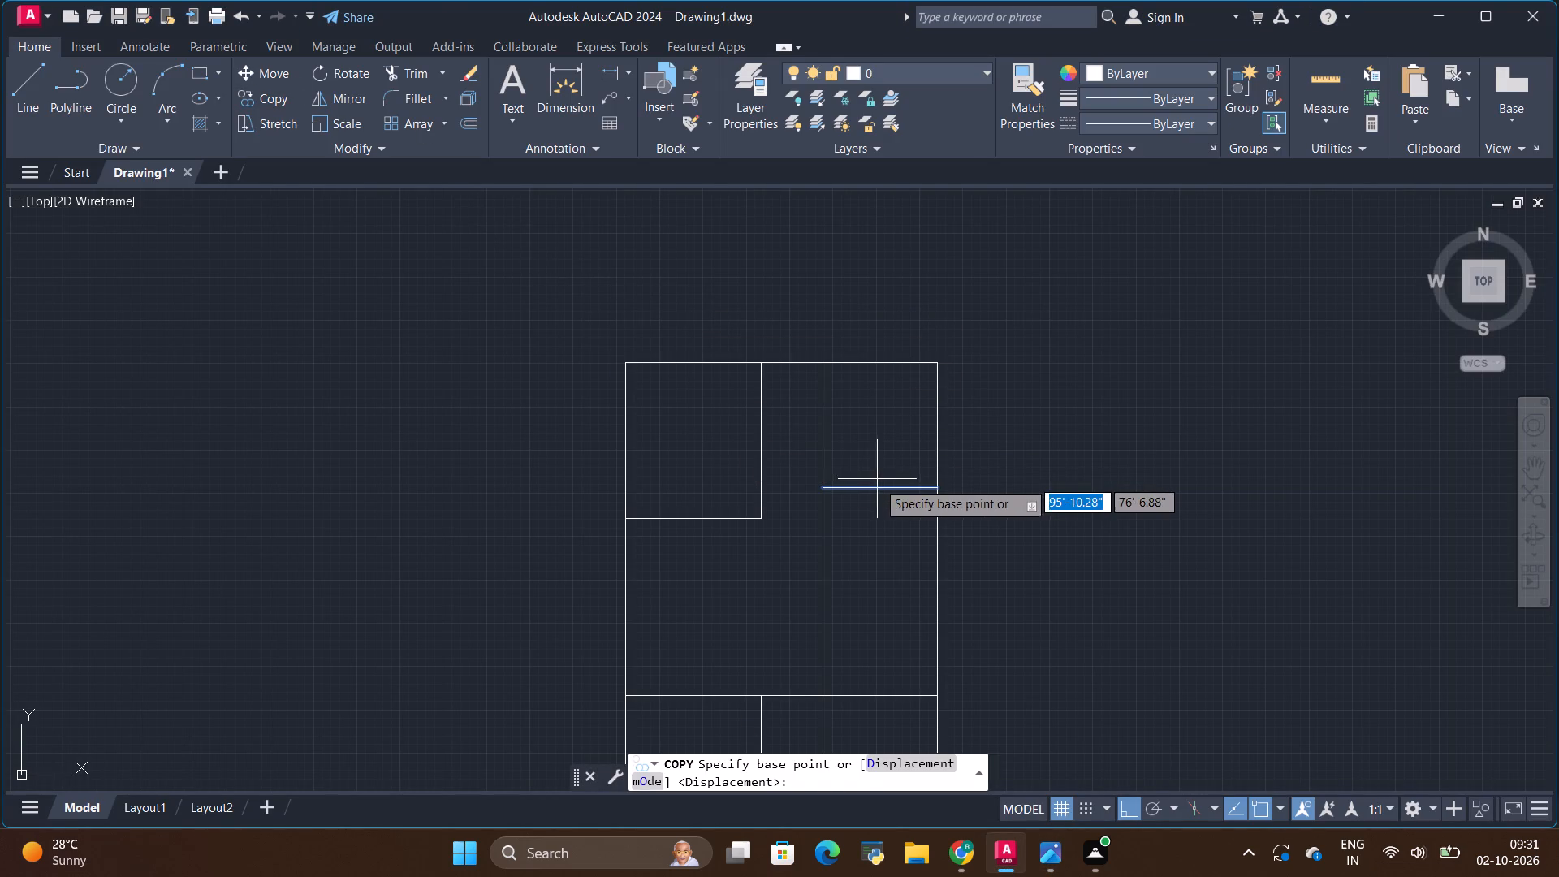
left_click(880, 485)
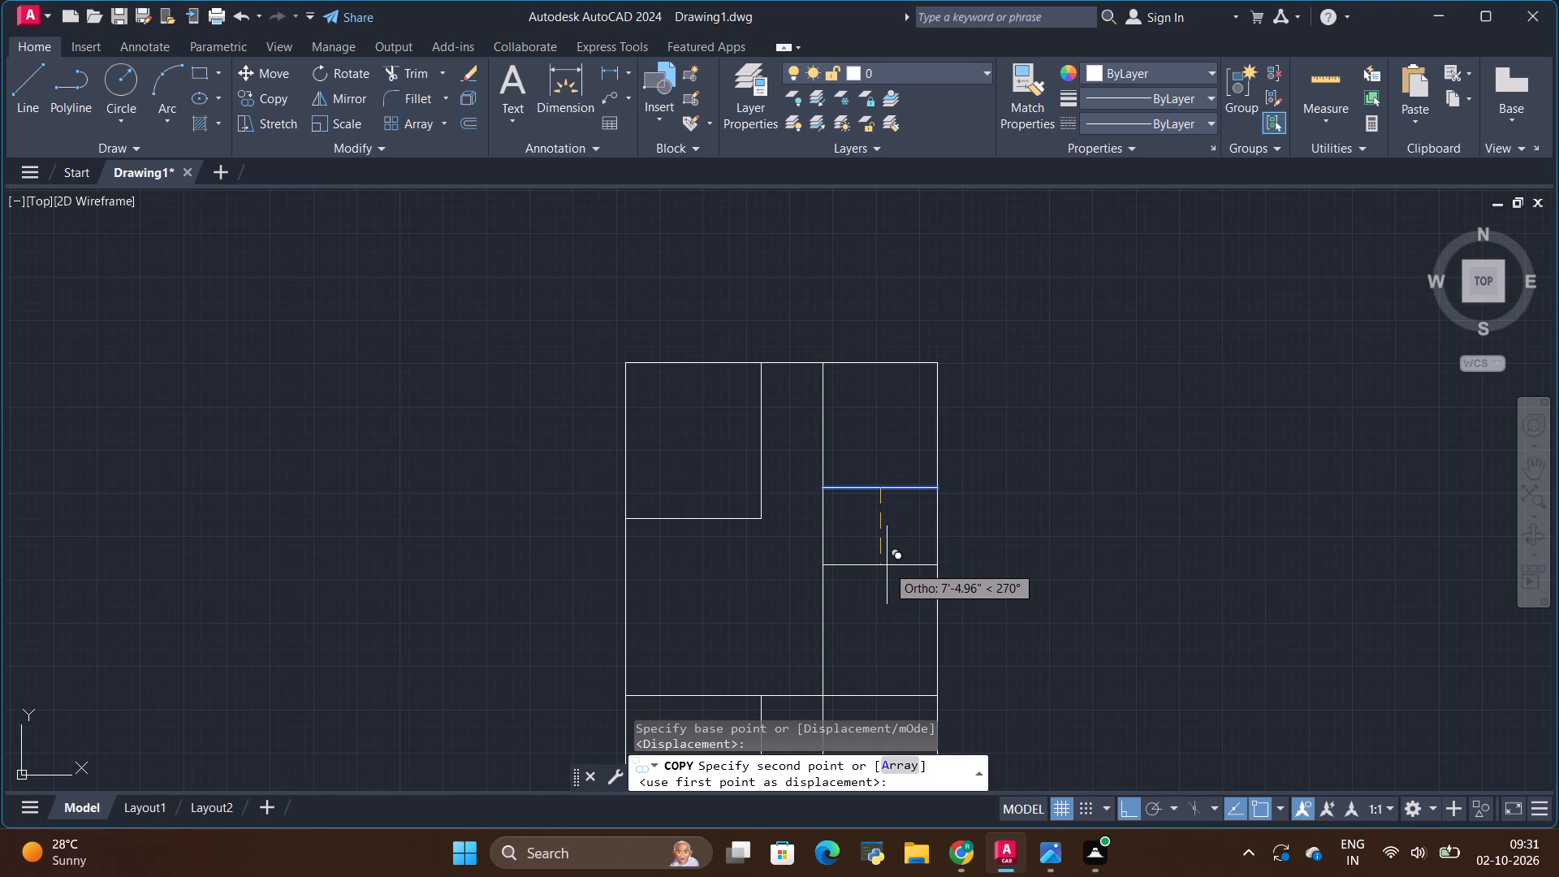
key("BackSpace")
type("8'")
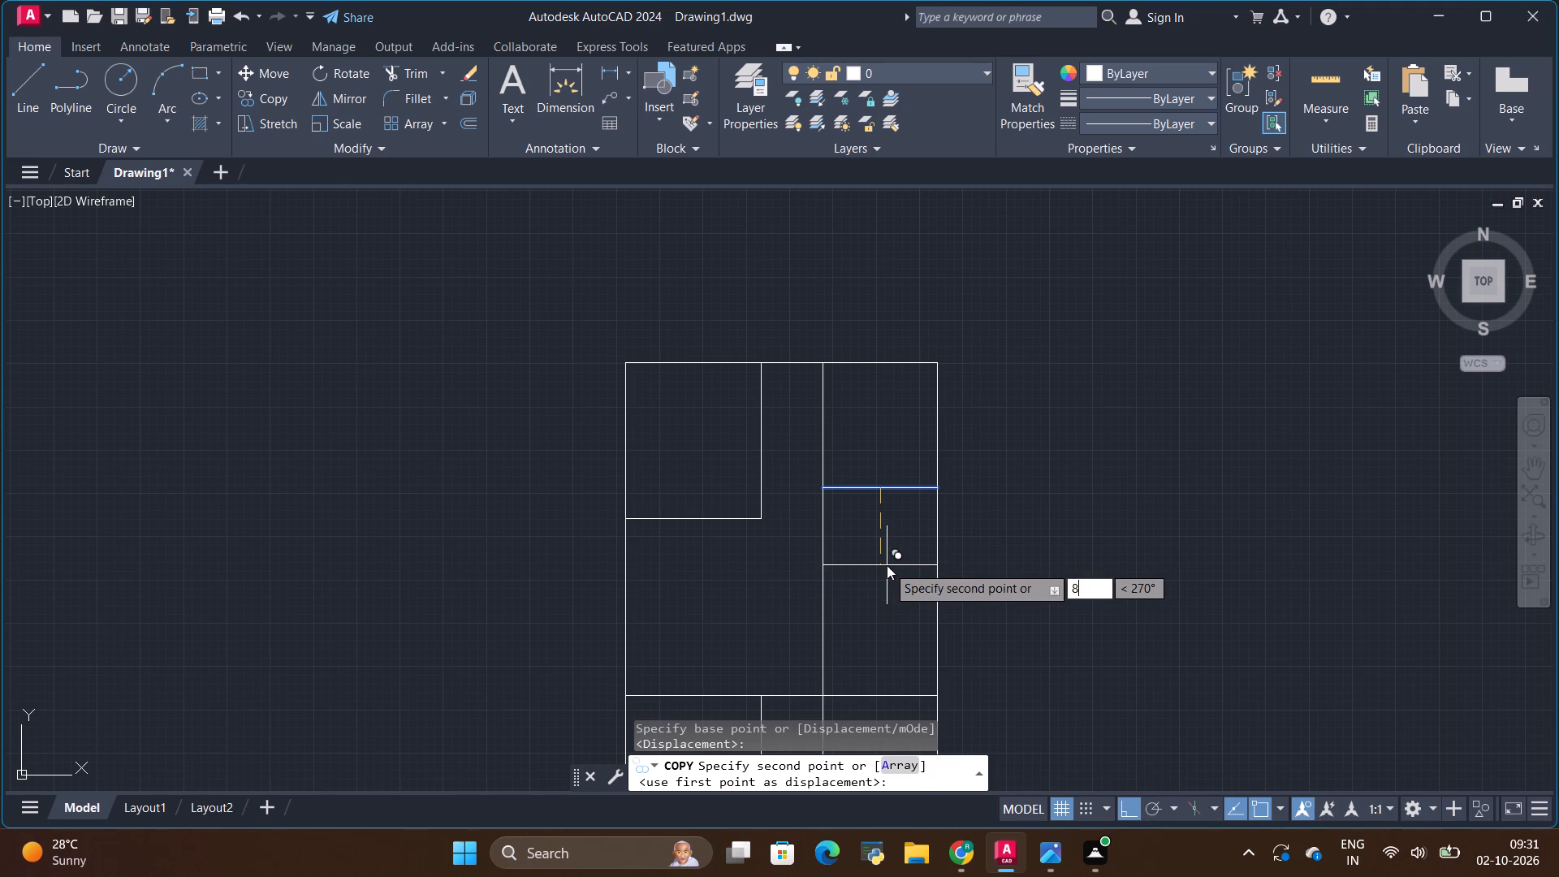
key("Return")
key("Escape")
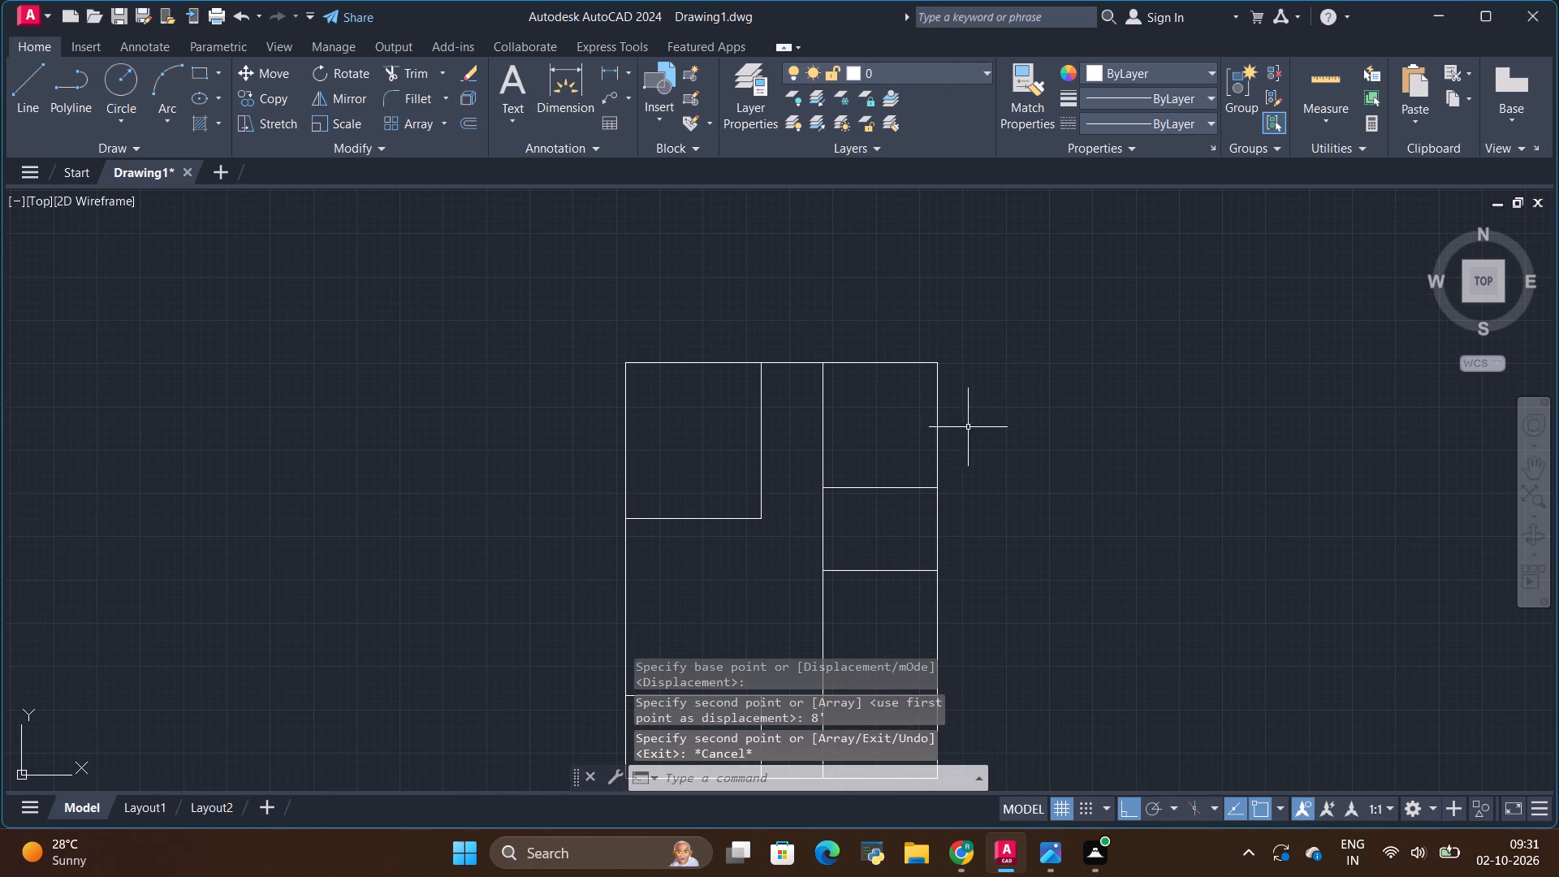
Examine the toilet and bedroom layout in the reference plan image and compare it with the AutoCAD drawing.
scroll(968, 396, "down", 2)
scroll(957, 441, "up", 2)
key("alt+Tab")
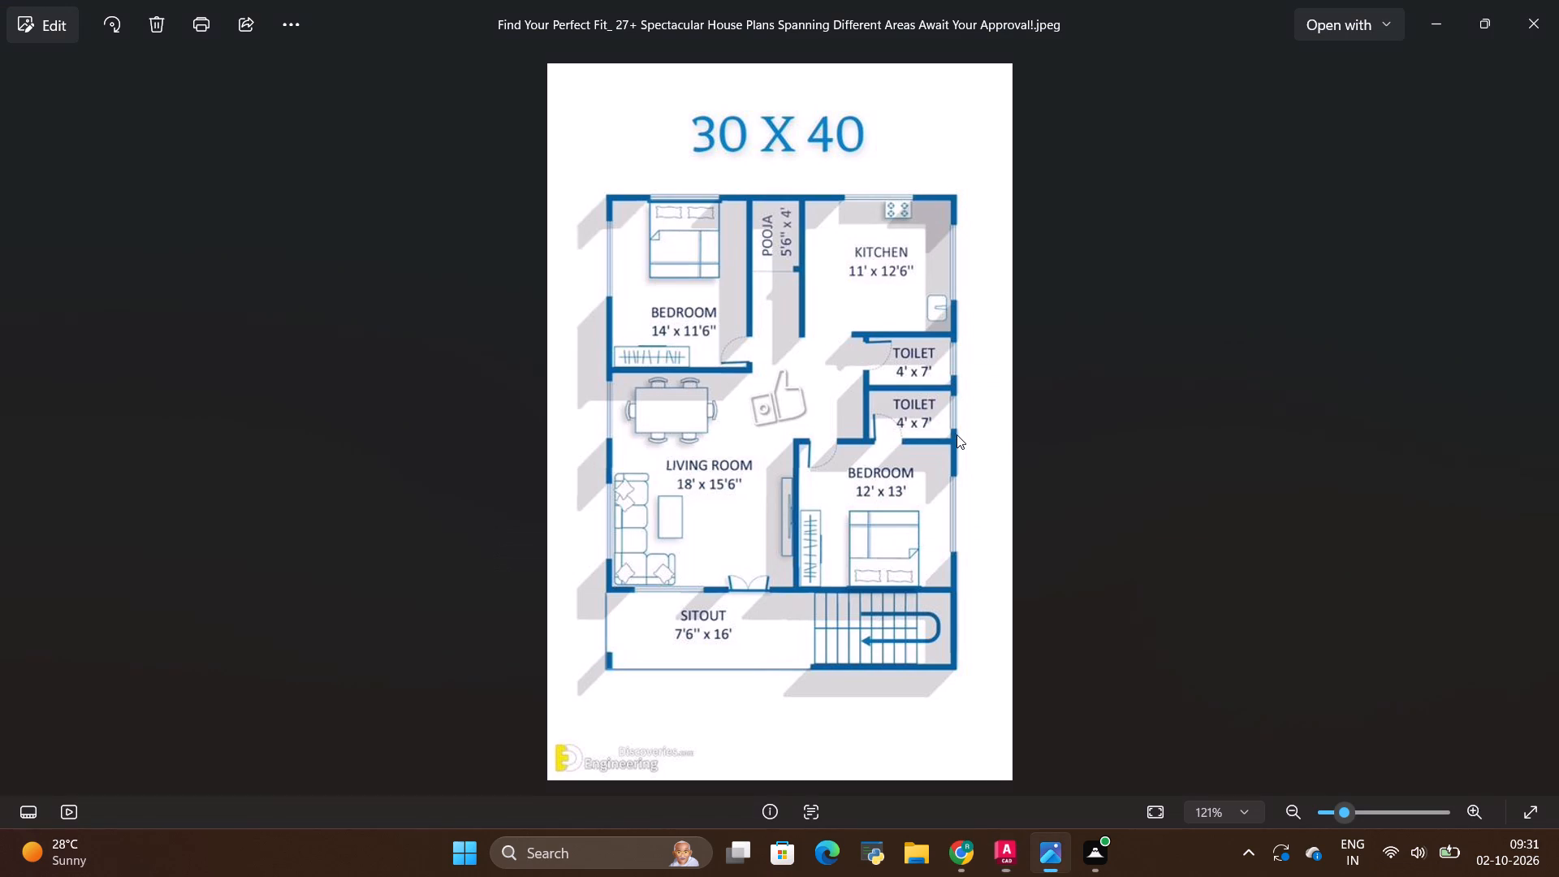
scroll(834, 486, "up", 2)
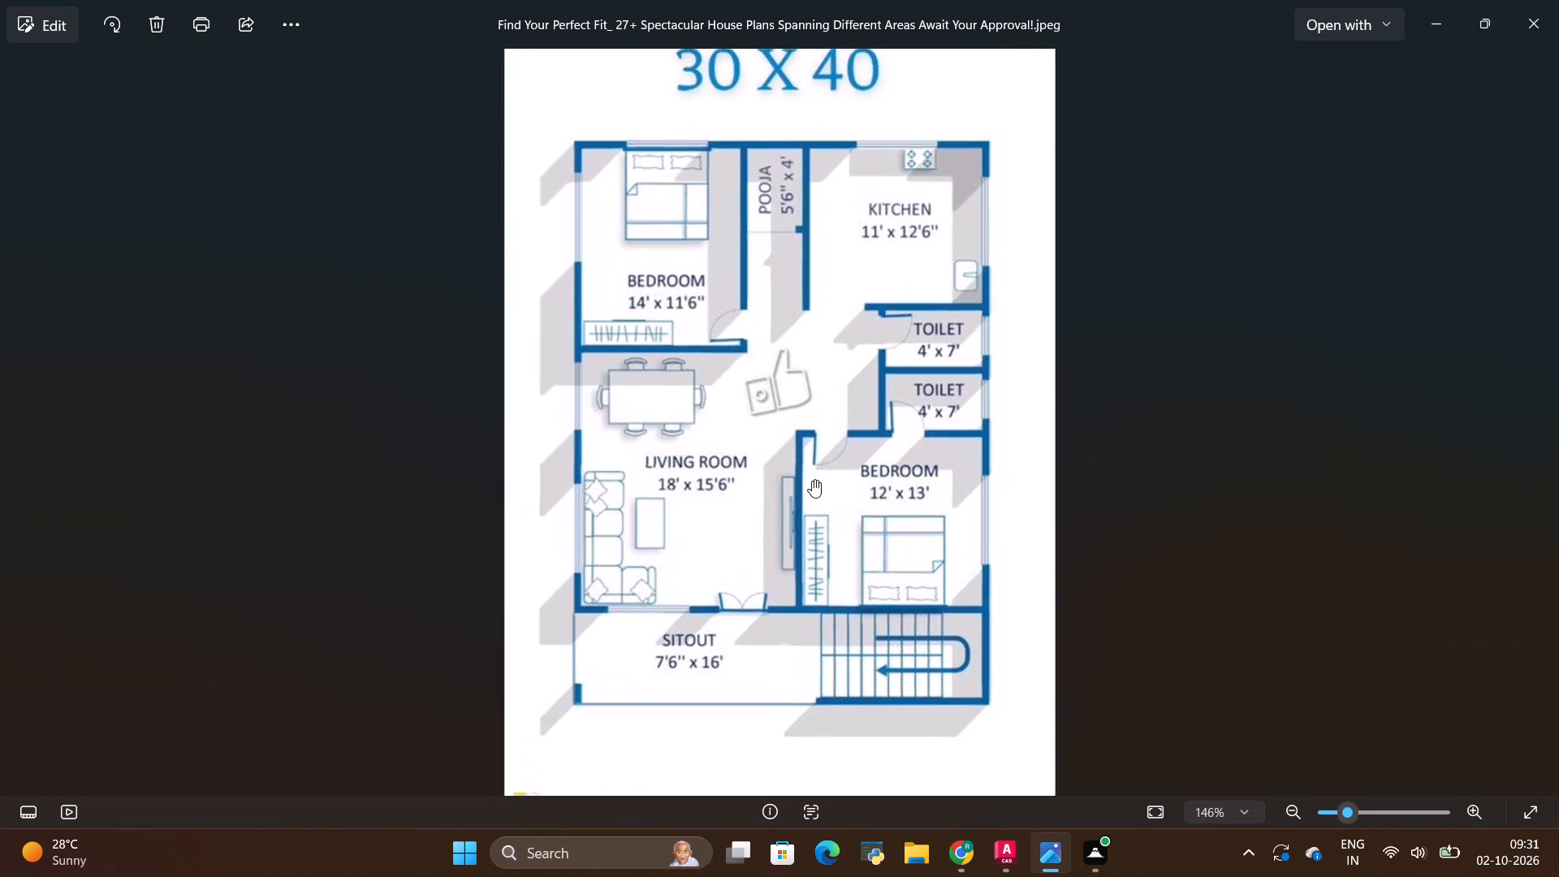
key("alt+Tab")
scroll(868, 422, "down", 1)
key("alt+Tab")
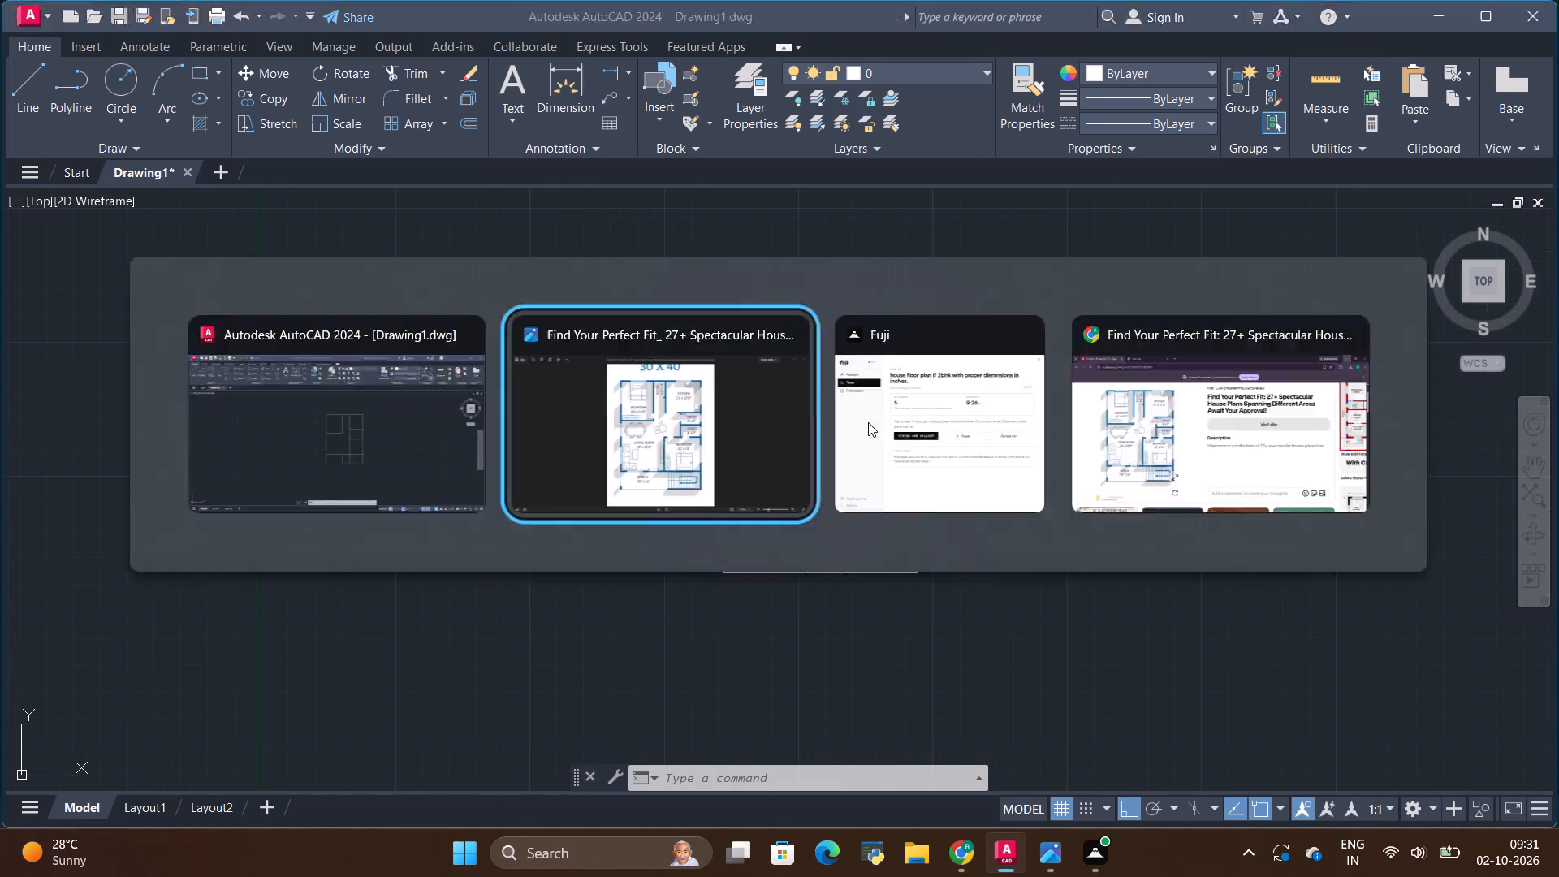
key("alt+Tab")
key("alt+Tab")
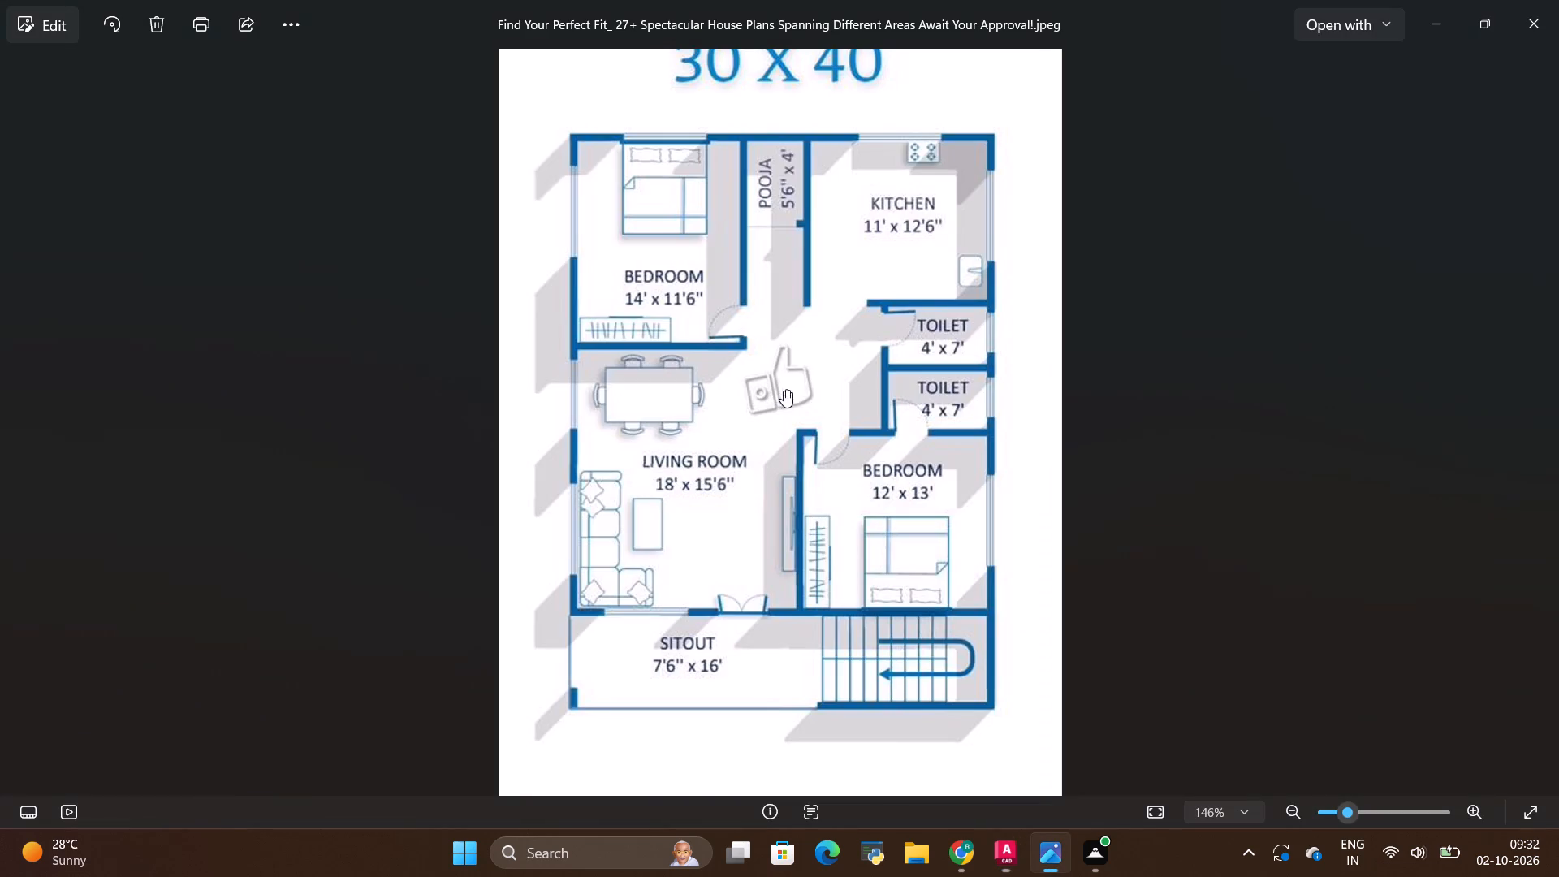
key("alt+Tab")
key("alt+Tab")
key("alt+Tab")
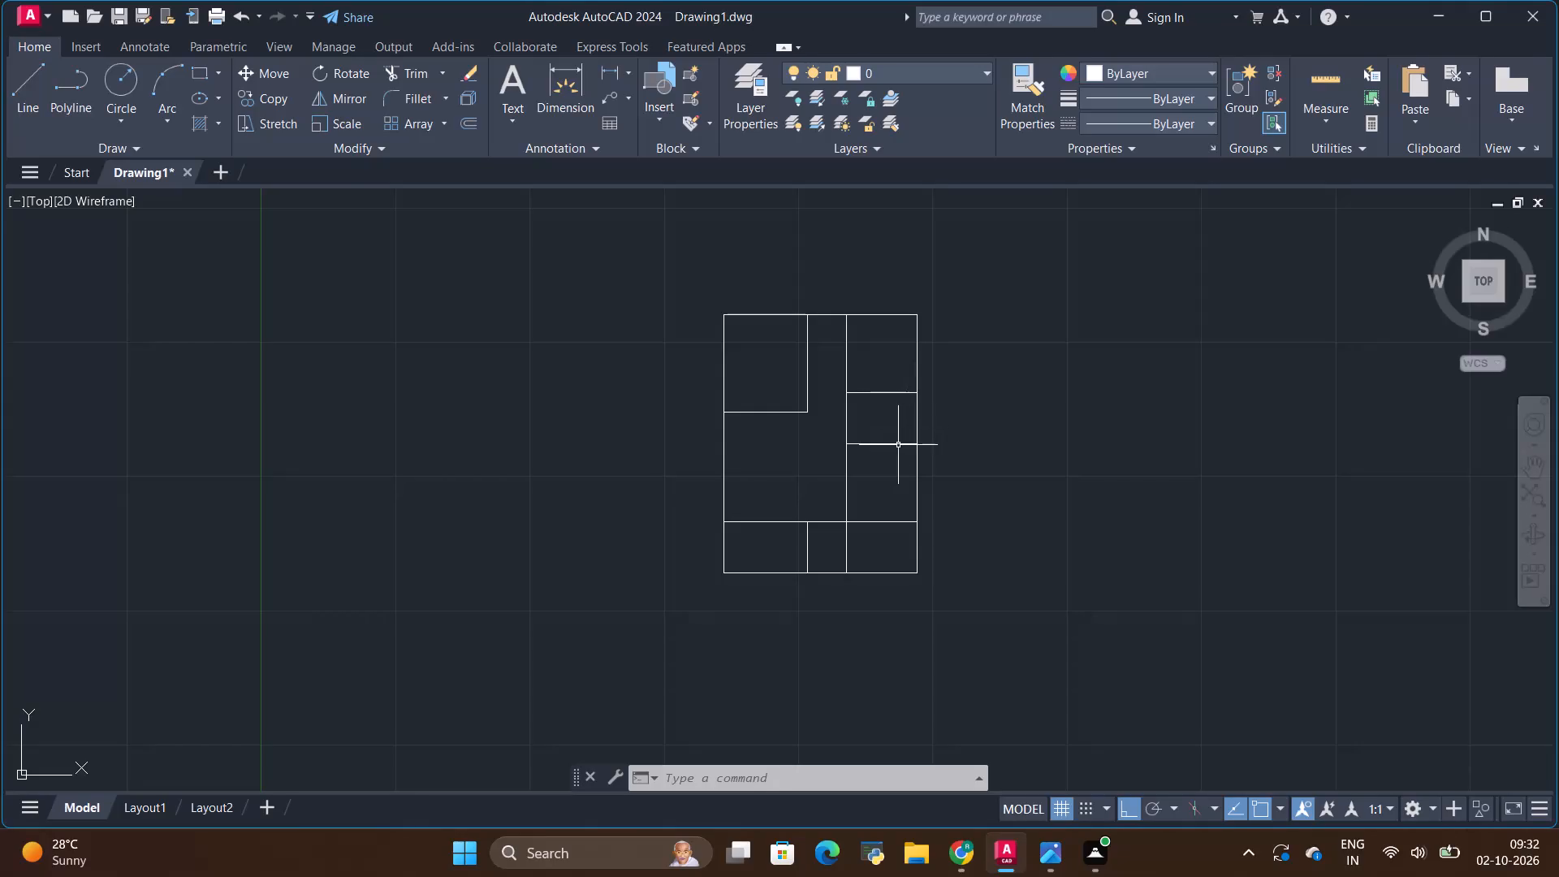
Draw a vertical line along the outline's right edge from the kitchen's lower wall to the toilets' lower wall.
scroll(898, 448, "up", 1)
scroll(884, 368, "up", 1)
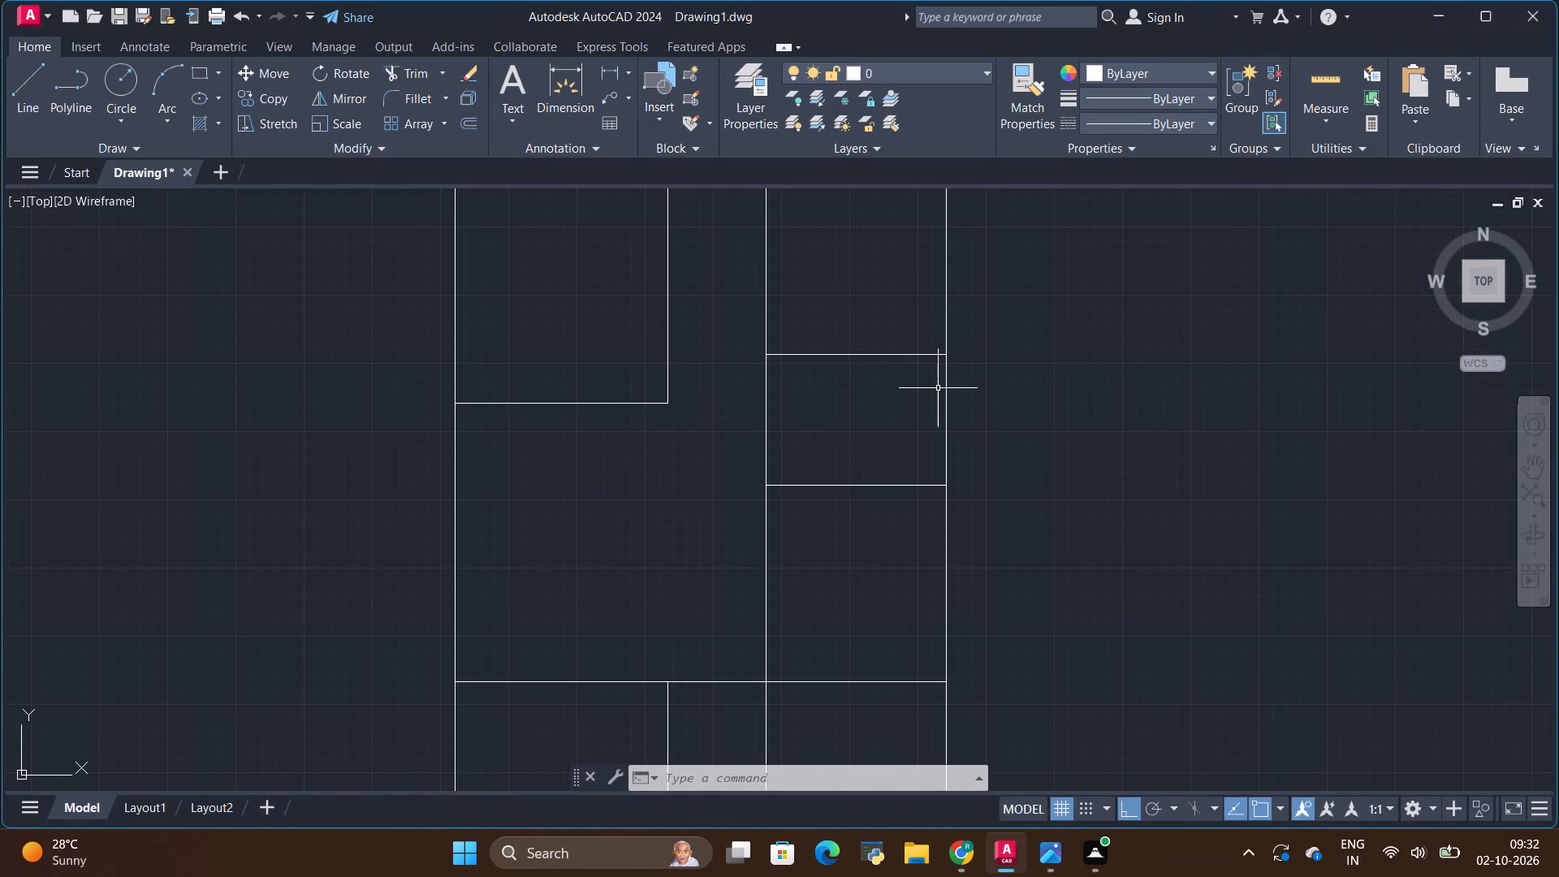
left_click(31, 94)
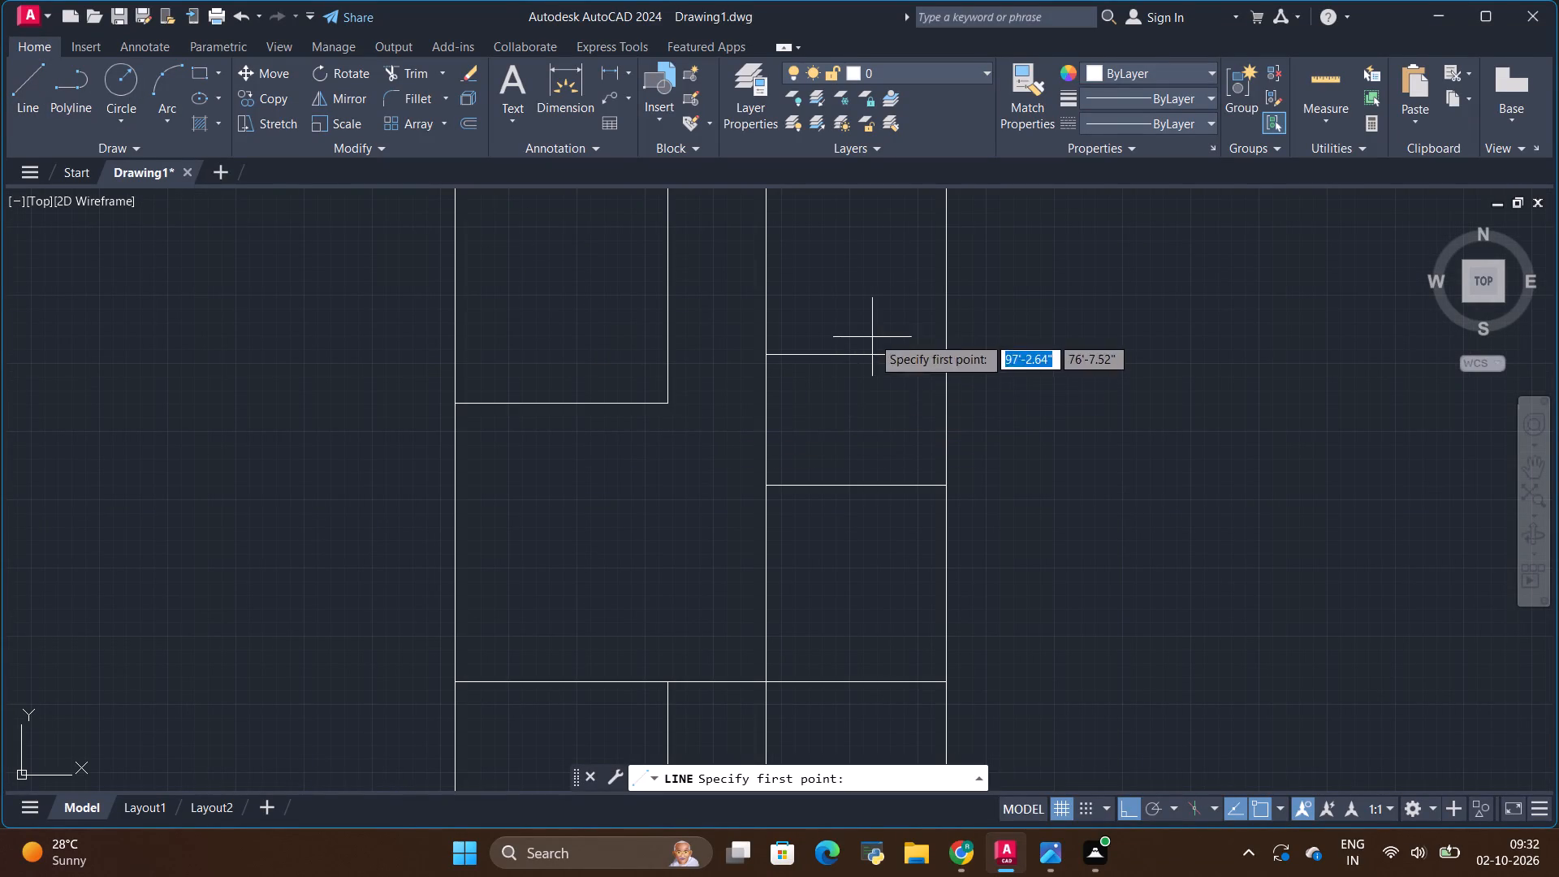
left_click(946, 354)
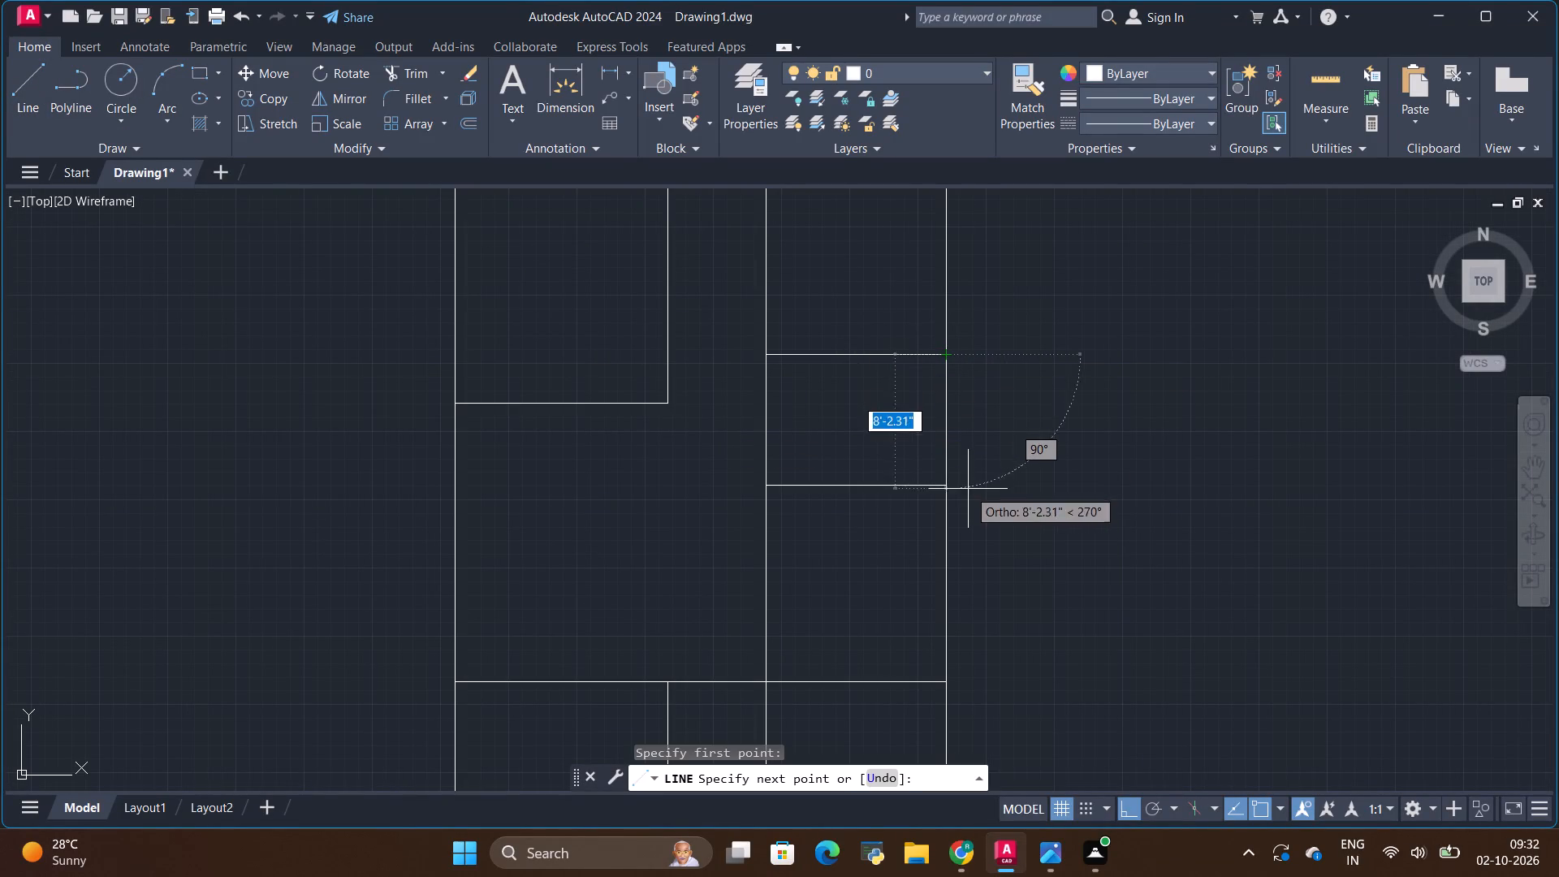
left_click(943, 485)
key("Escape")
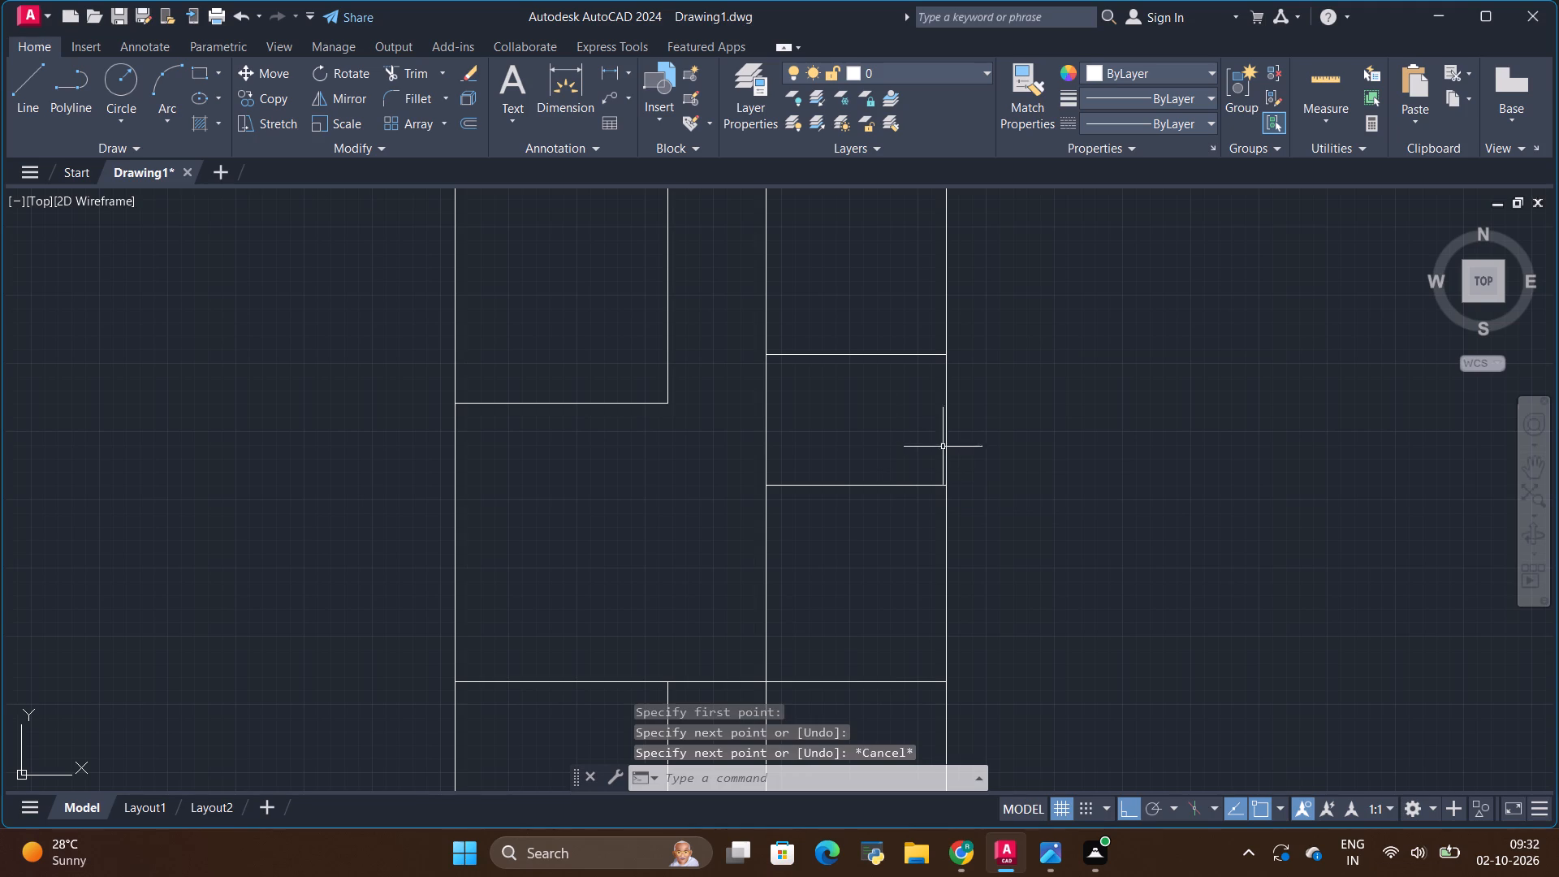
key("space")
left_click(945, 443)
key("space")
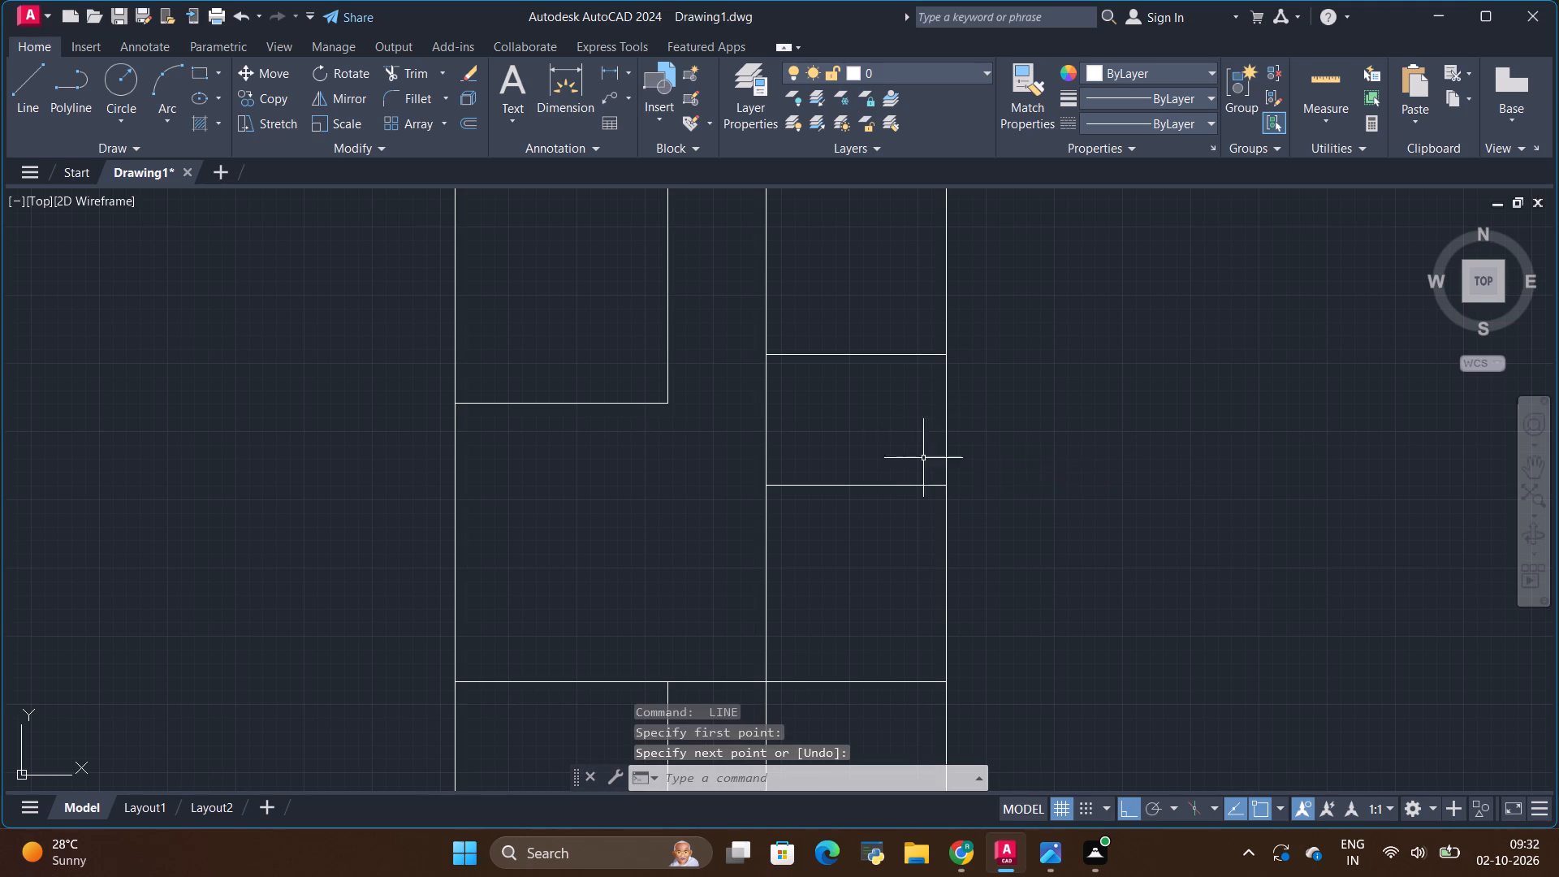
Copy the new vertical line on the outline's right edge 7' to the left to form the toilets' left wall.
left_click(942, 443)
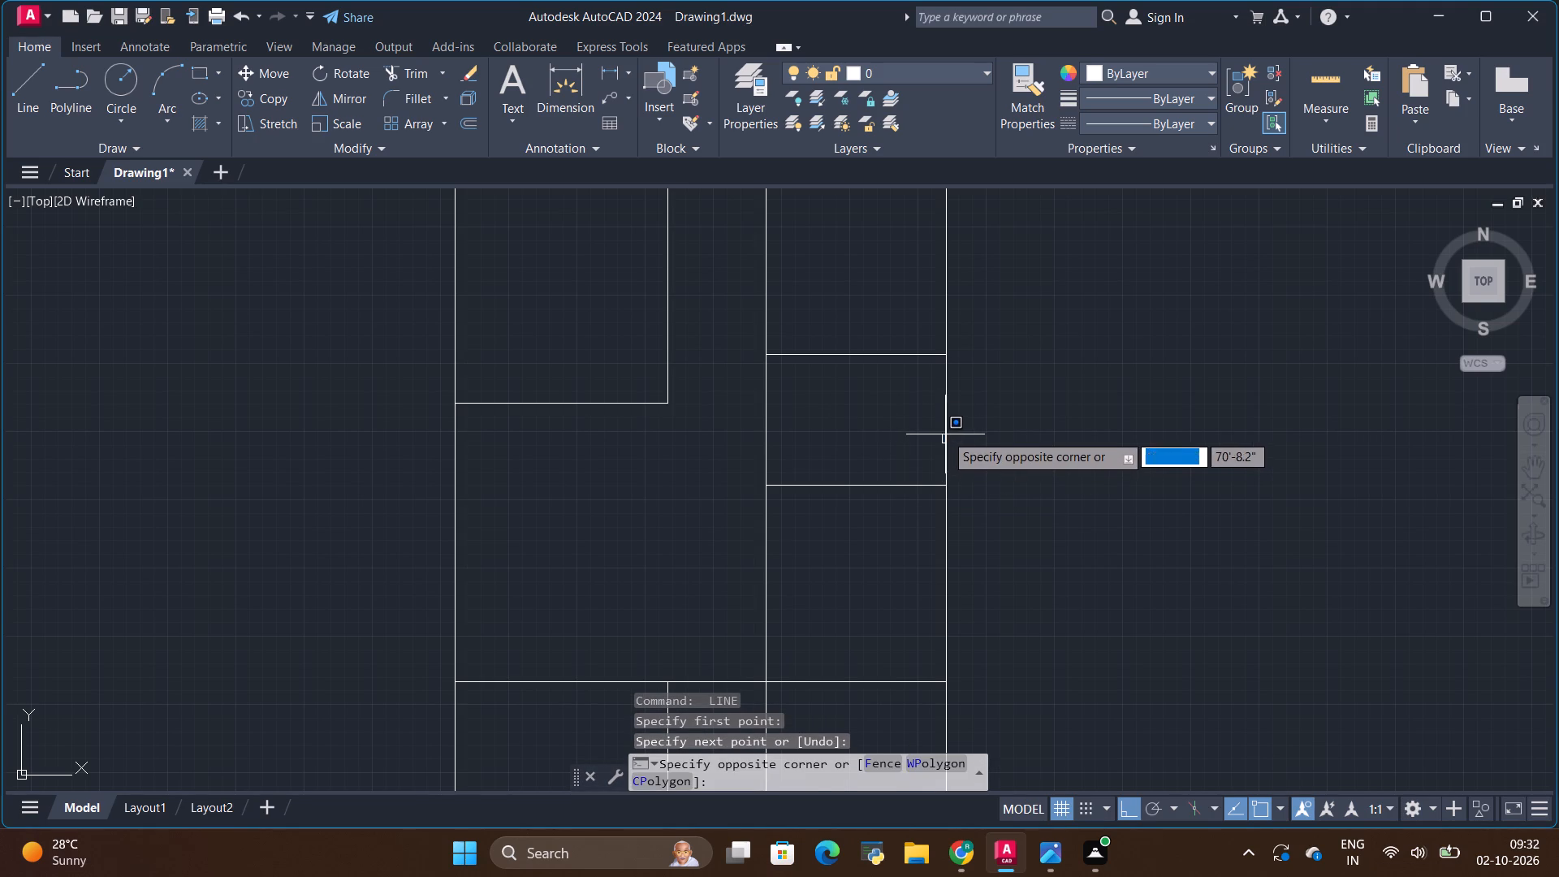
left_click(946, 433)
left_click(944, 438)
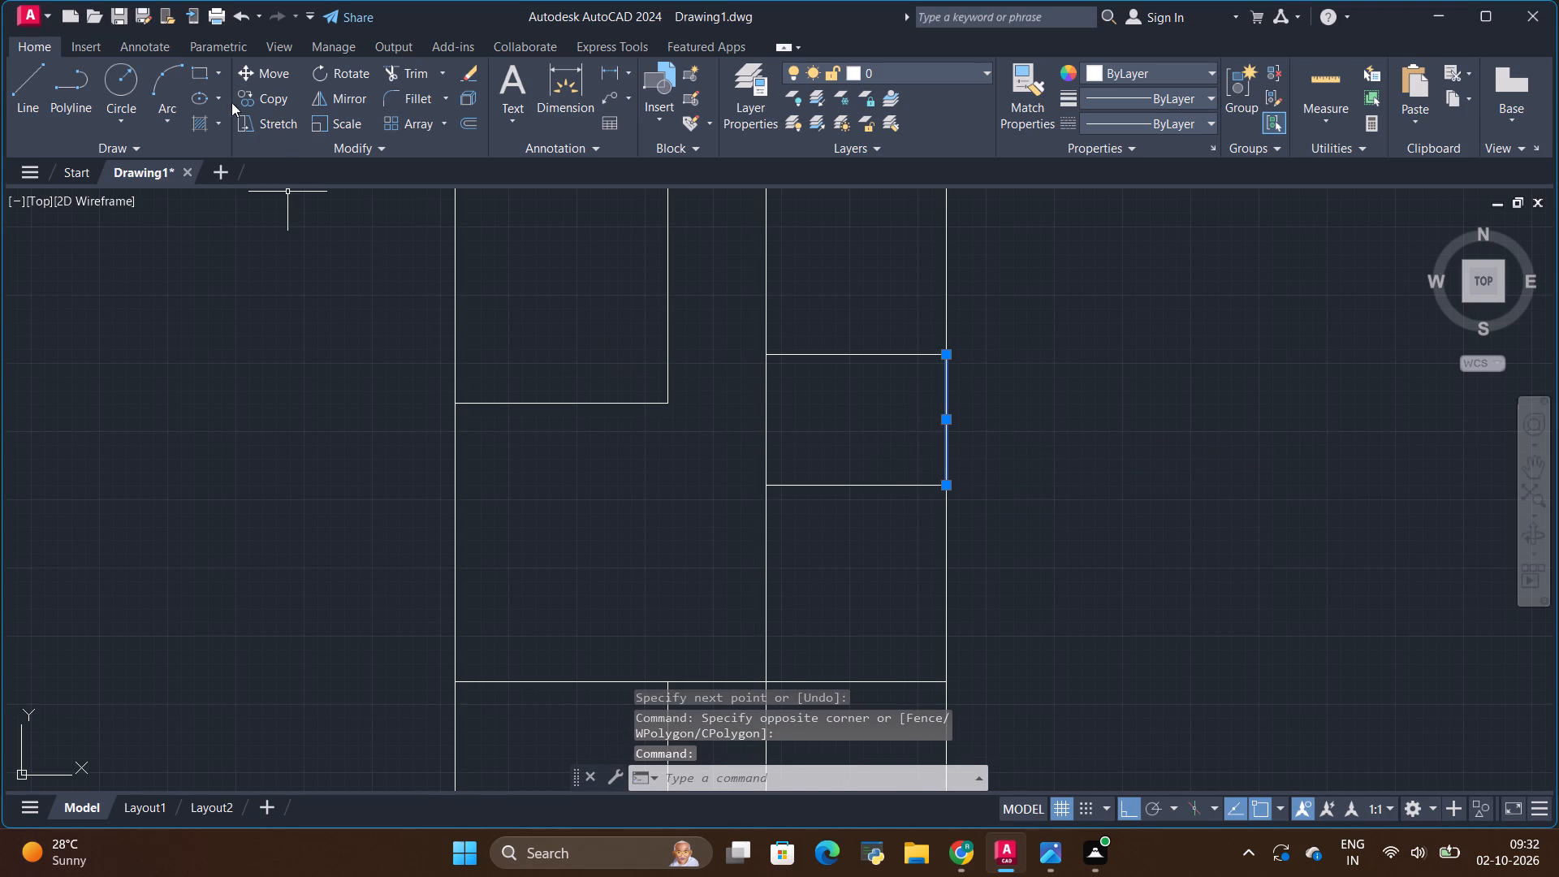
left_click(265, 101)
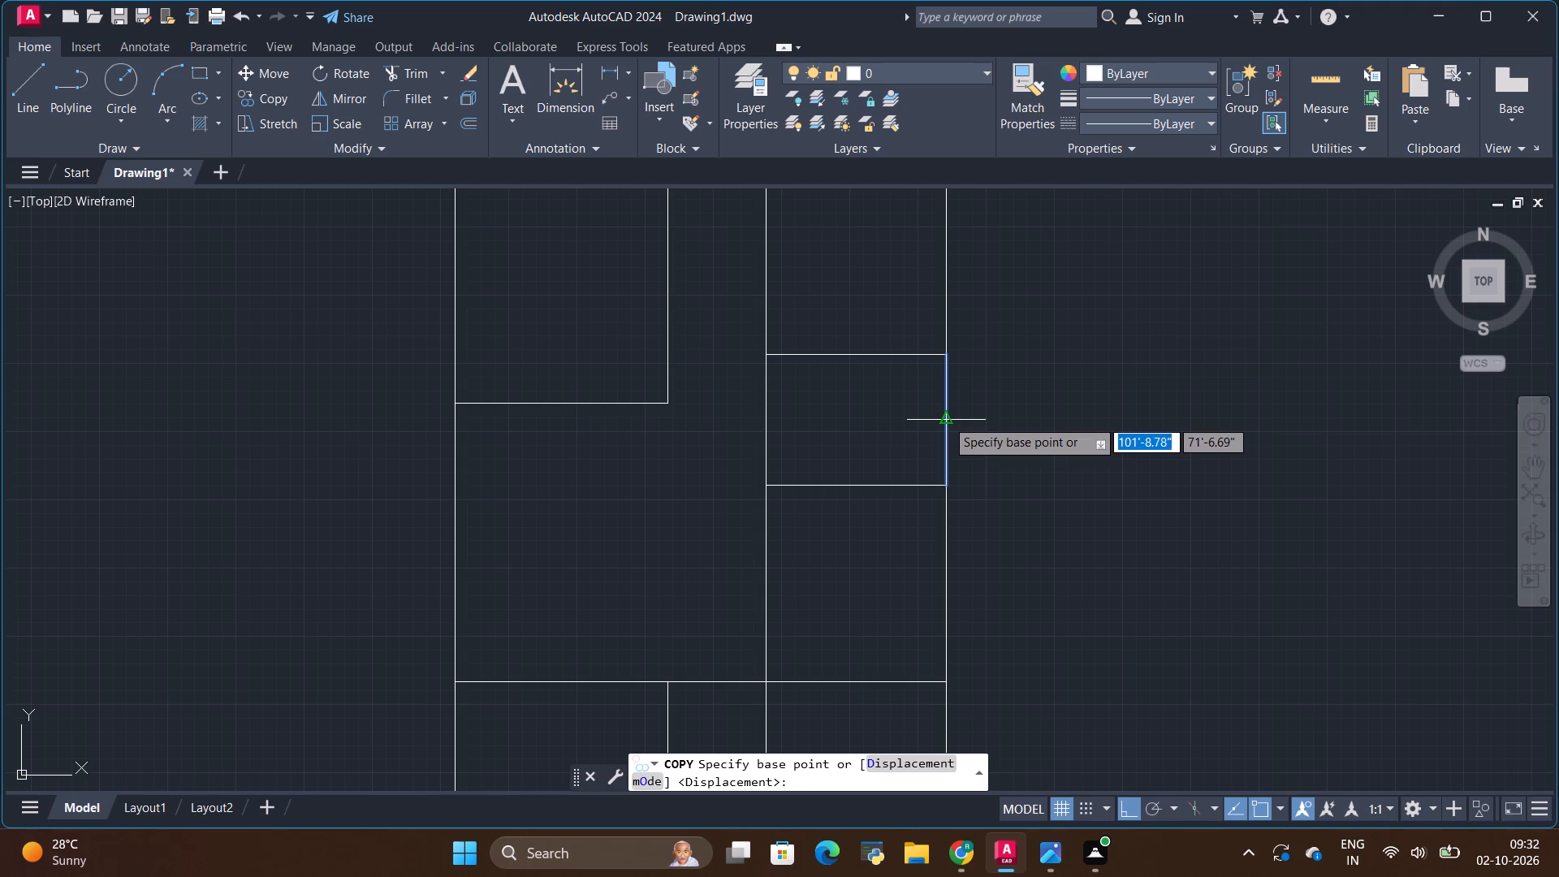
left_click(944, 420)
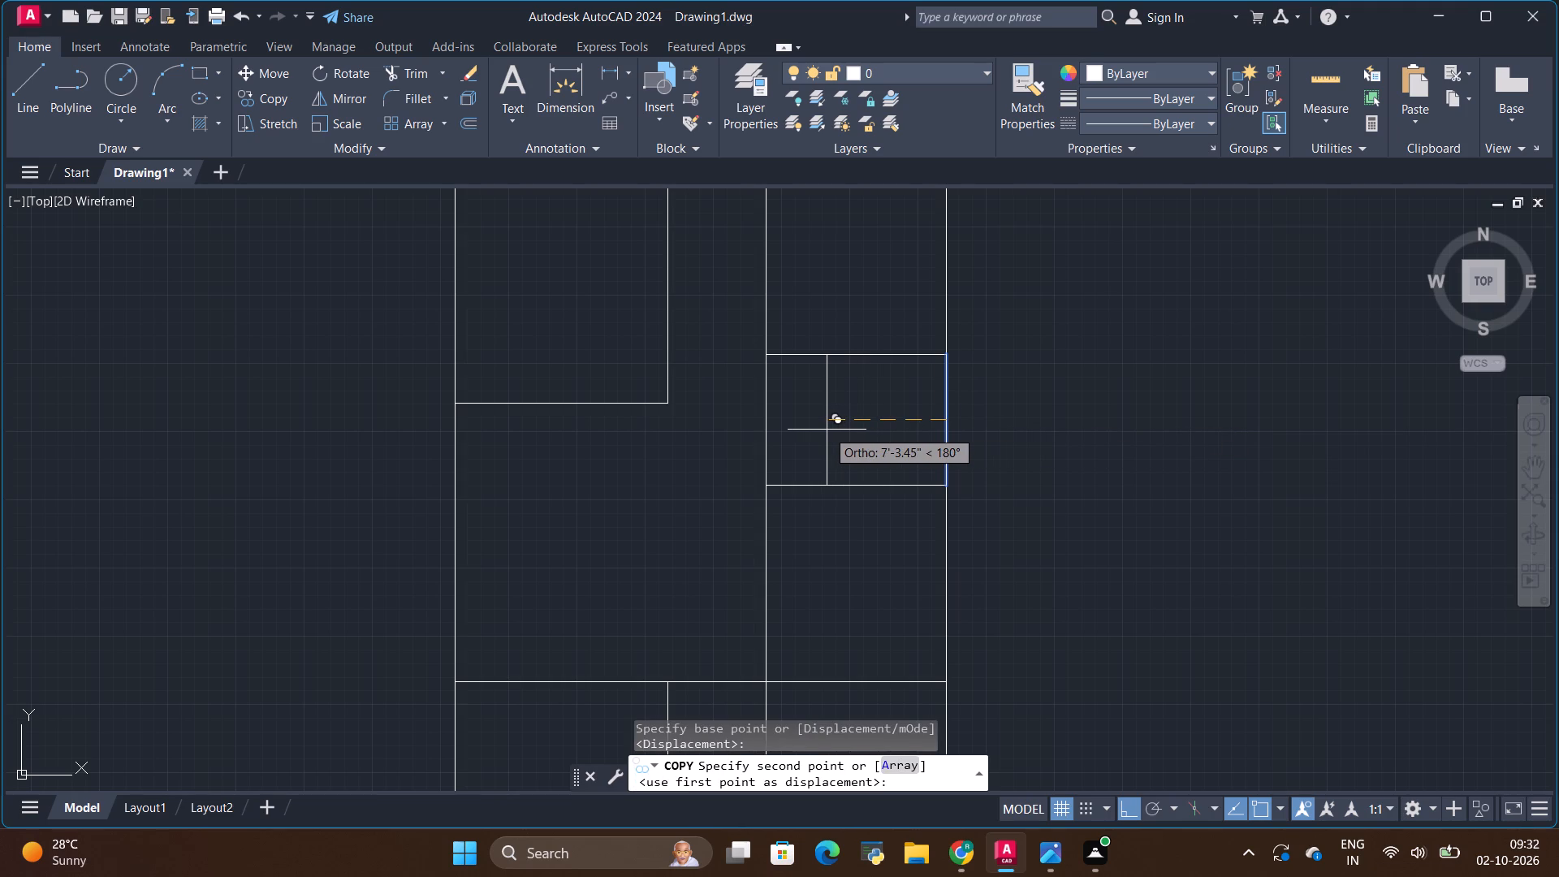
key("BackSpace")
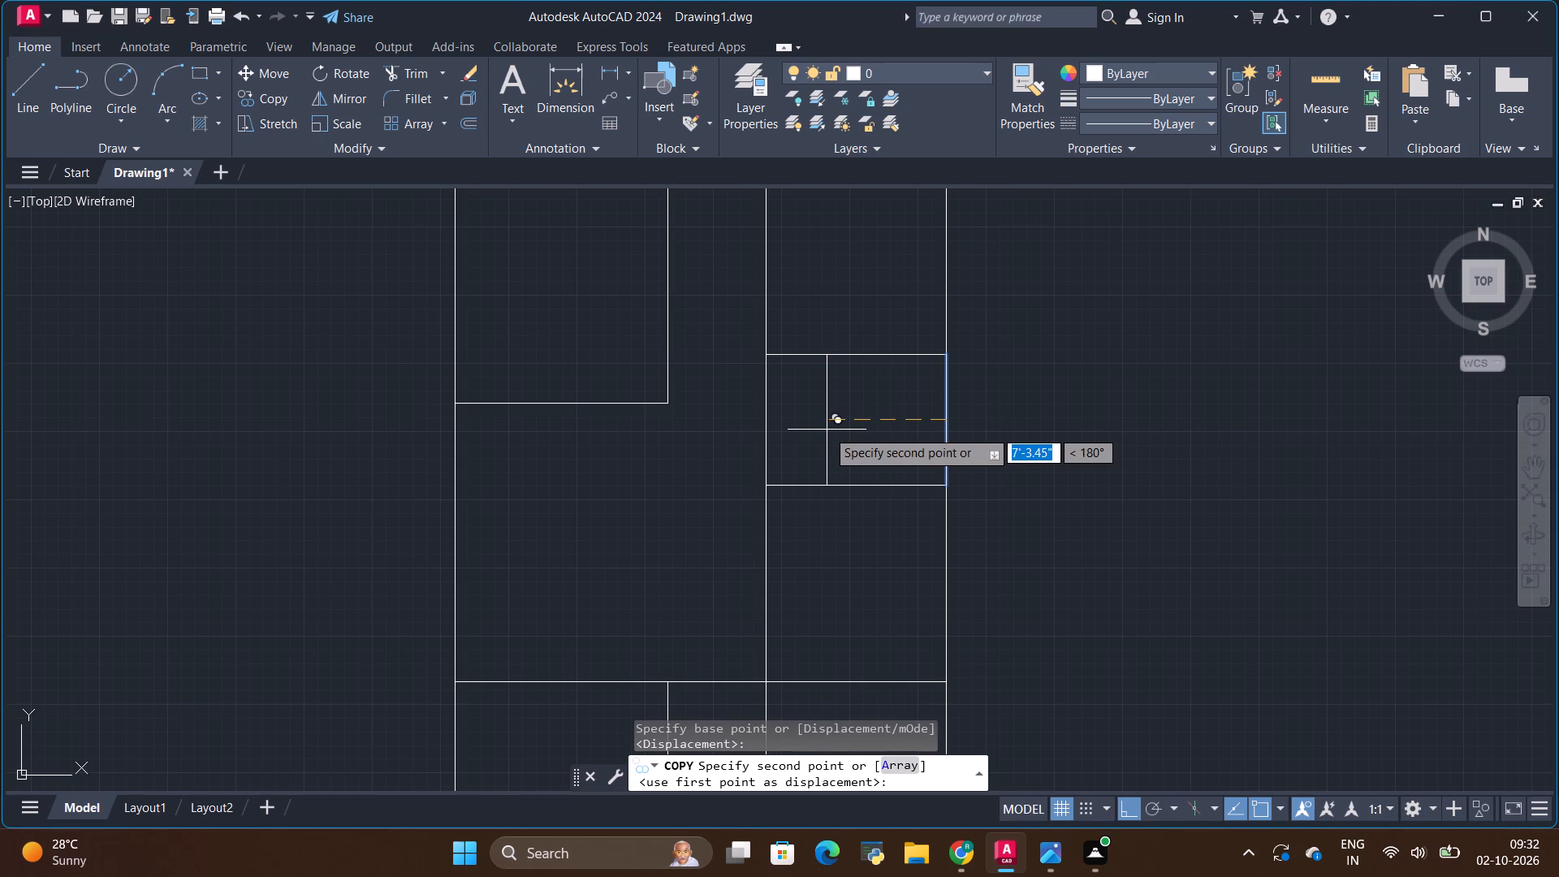
key("7")
key("apostrophe")
key("Return")
key("Escape")
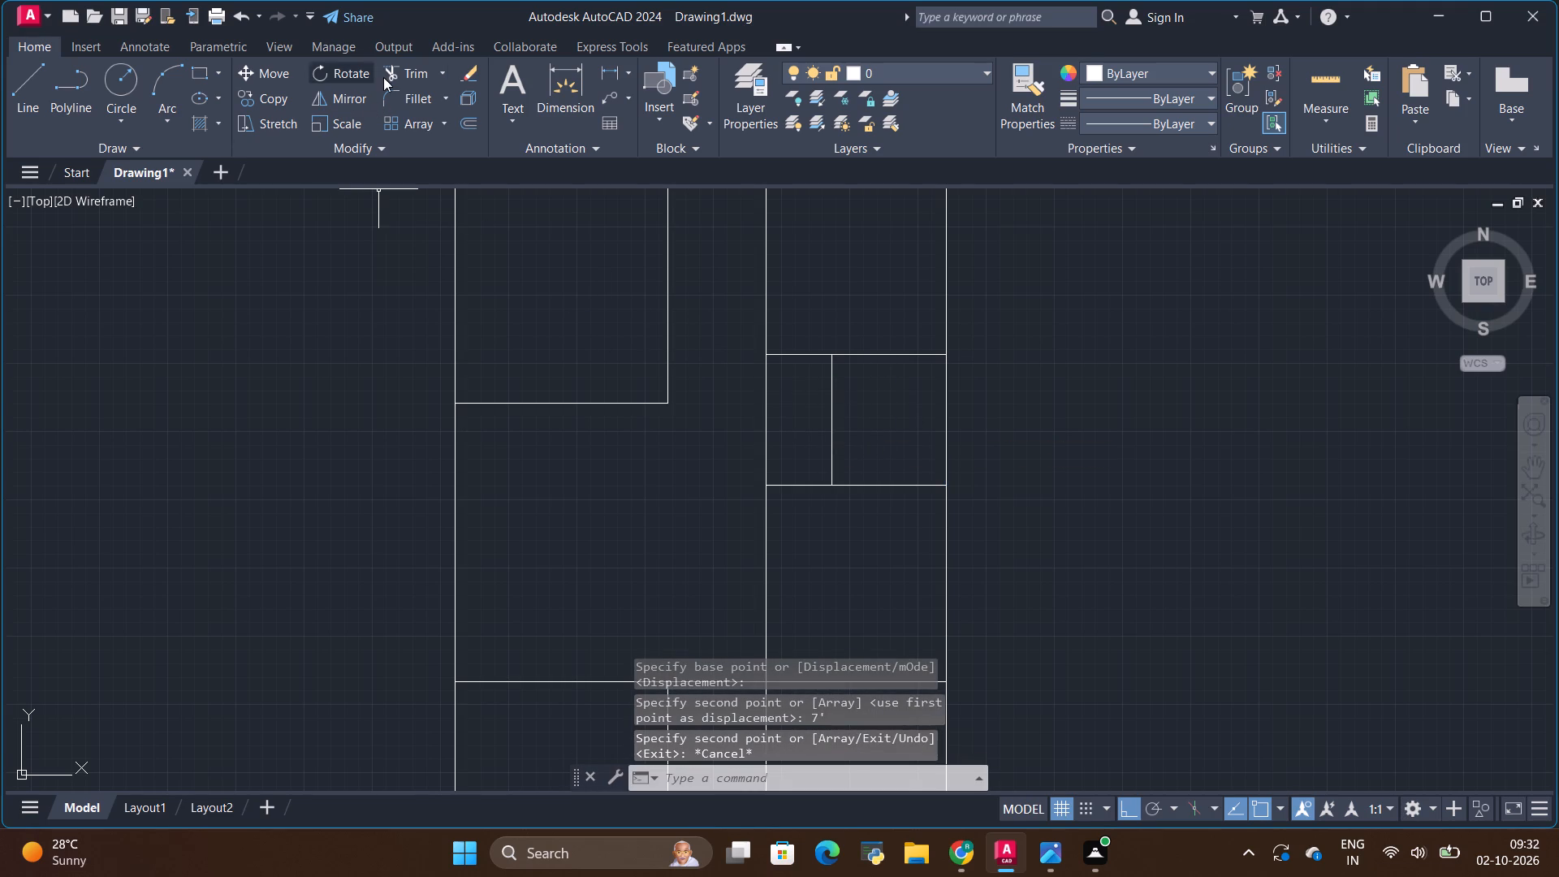
Trim the right interior vertical line between the kitchen's lower wall and the bedroom's top wall, comparing with the reference plan image.
left_click(410, 71)
left_click_drag(741, 382, 781, 395)
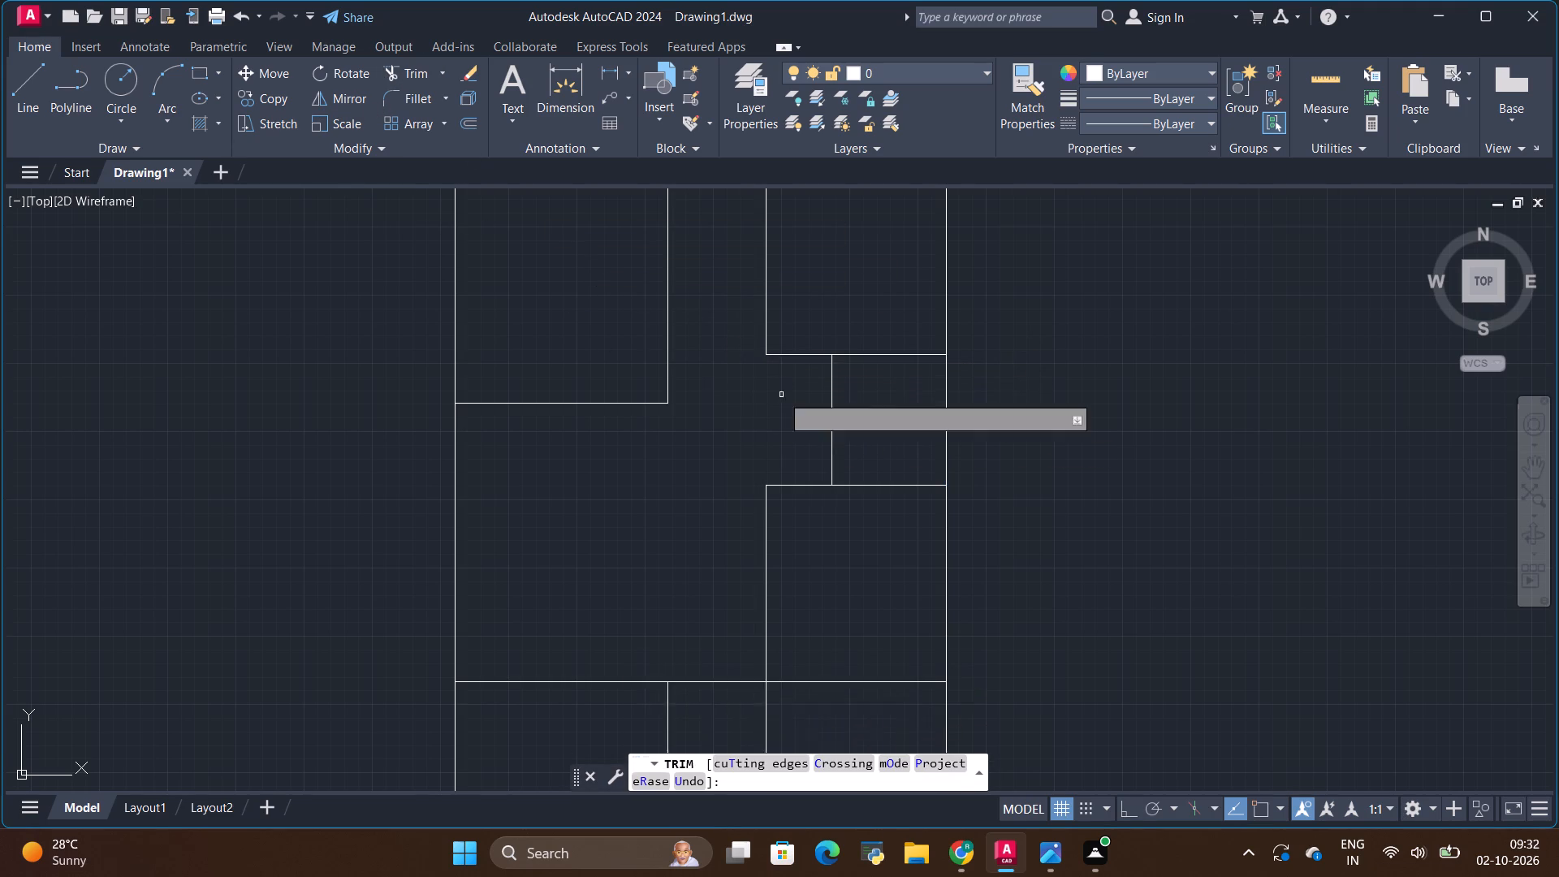
scroll(781, 538, "down", 1)
key("alt+Tab")
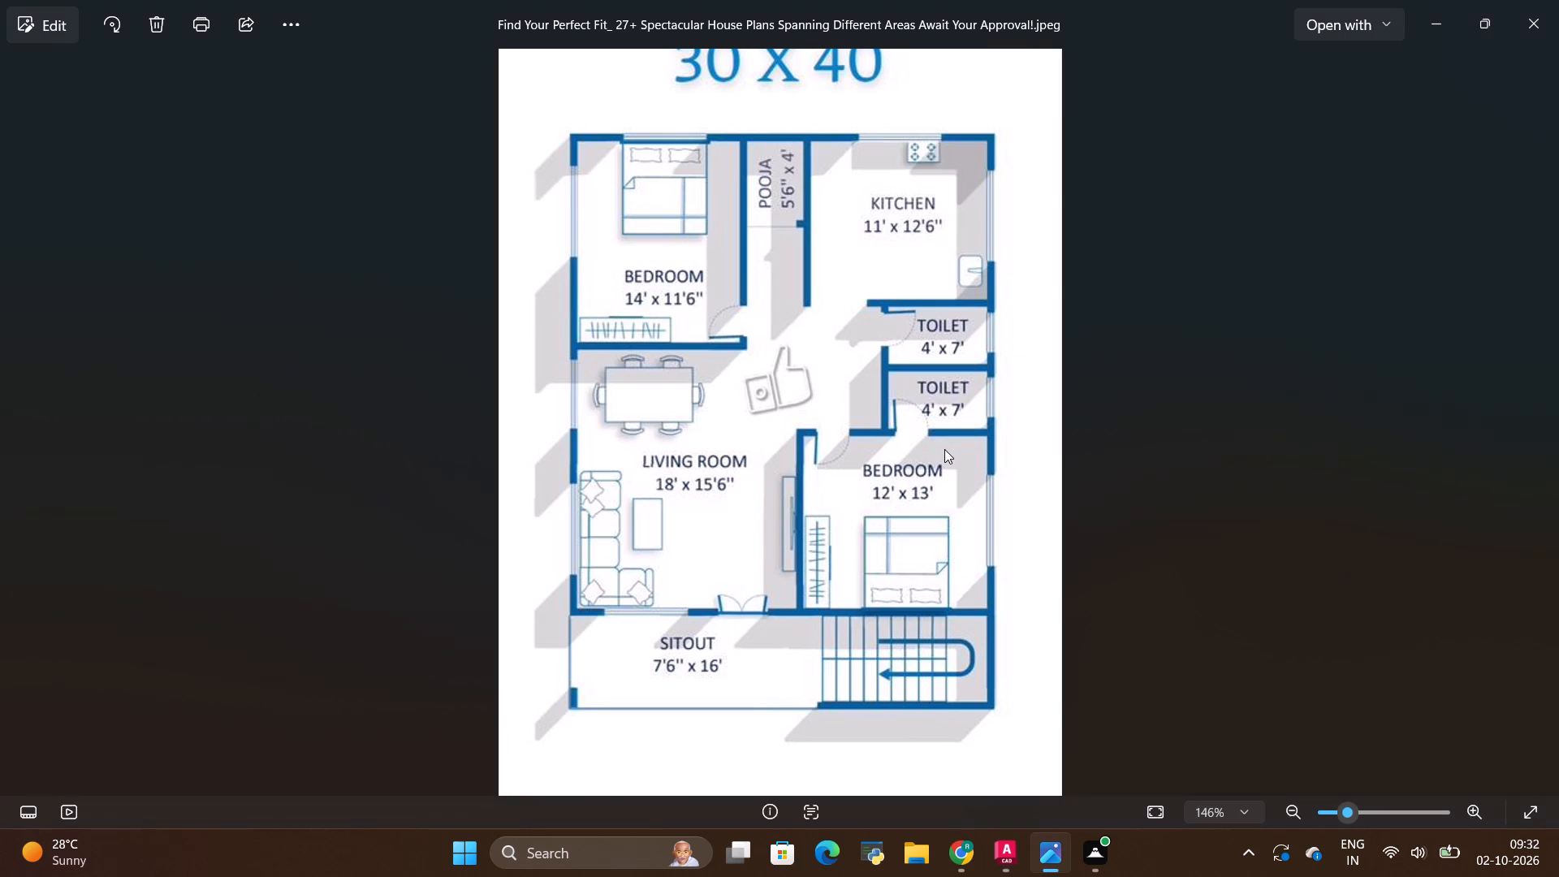
key("alt+Tab")
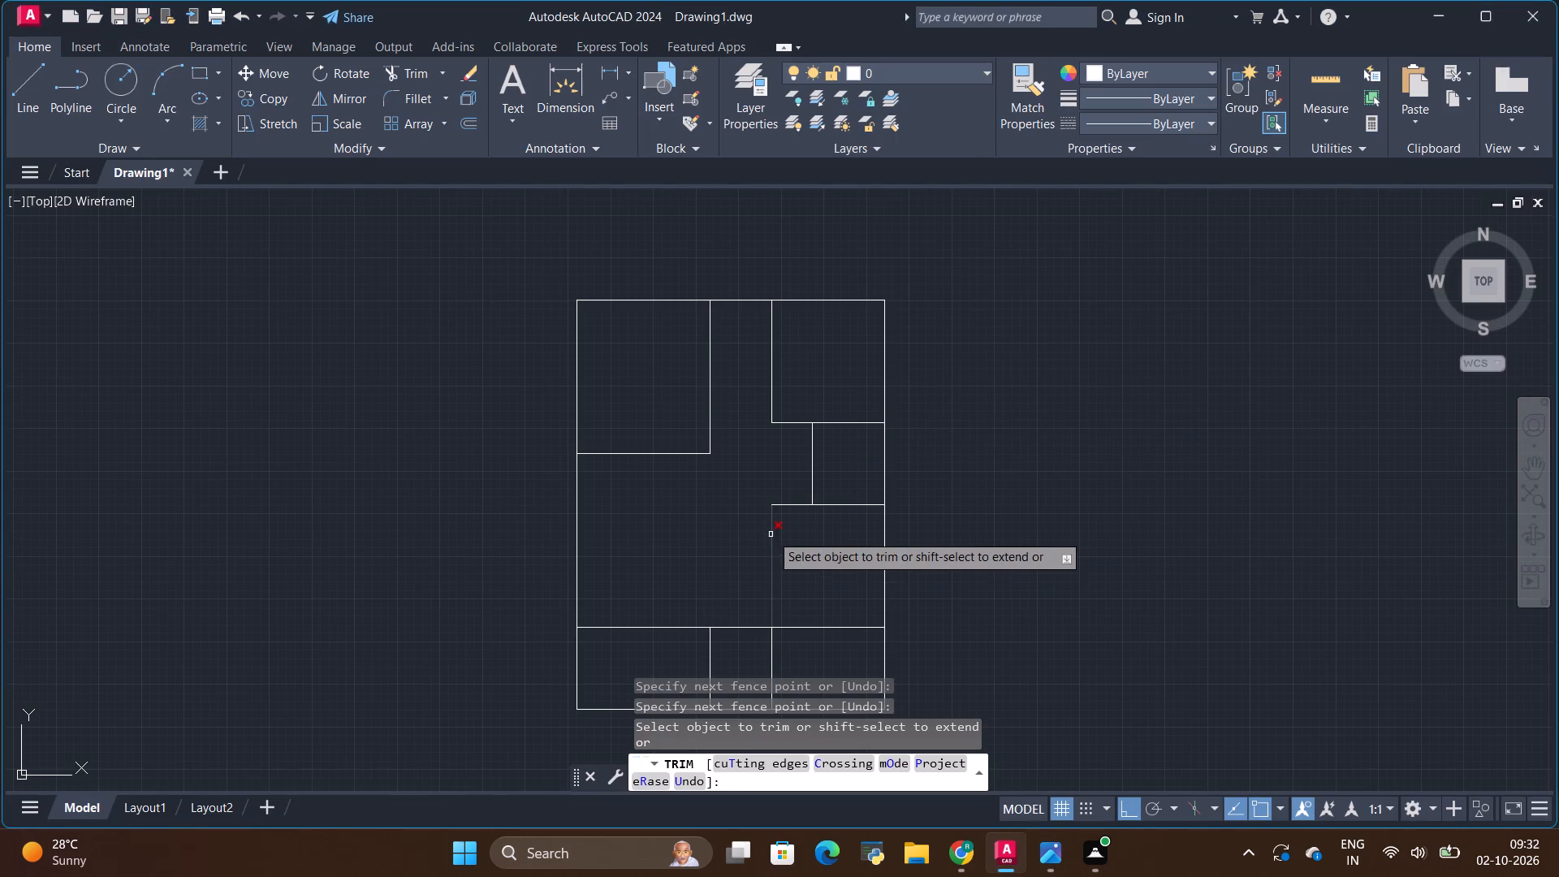
key("alt+Tab")
key("alt+Tab")
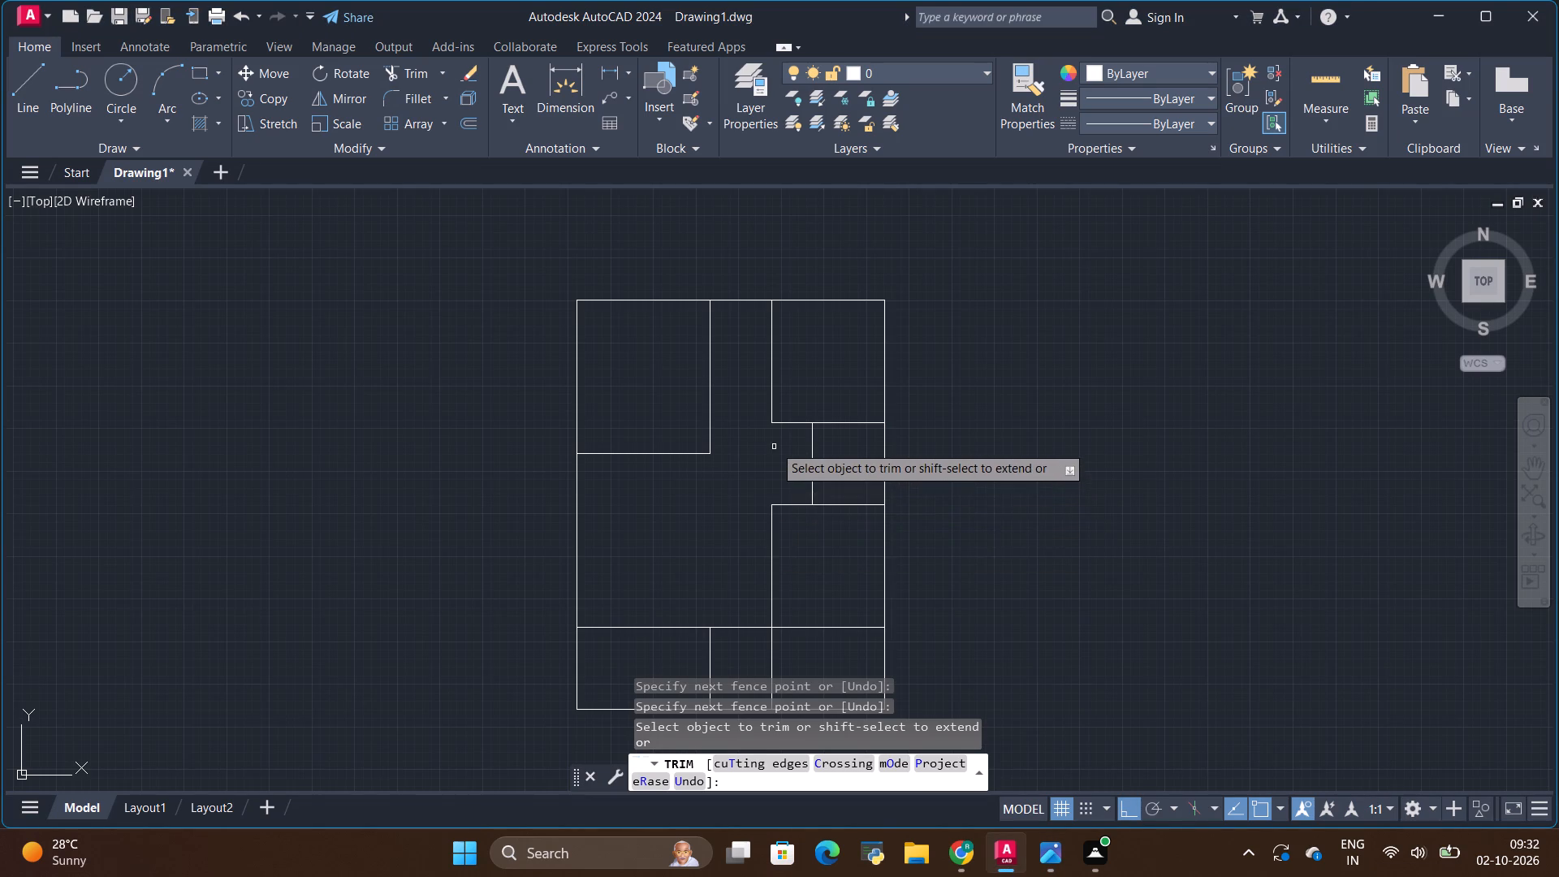
scroll(775, 434, "up", 1)
key("space")
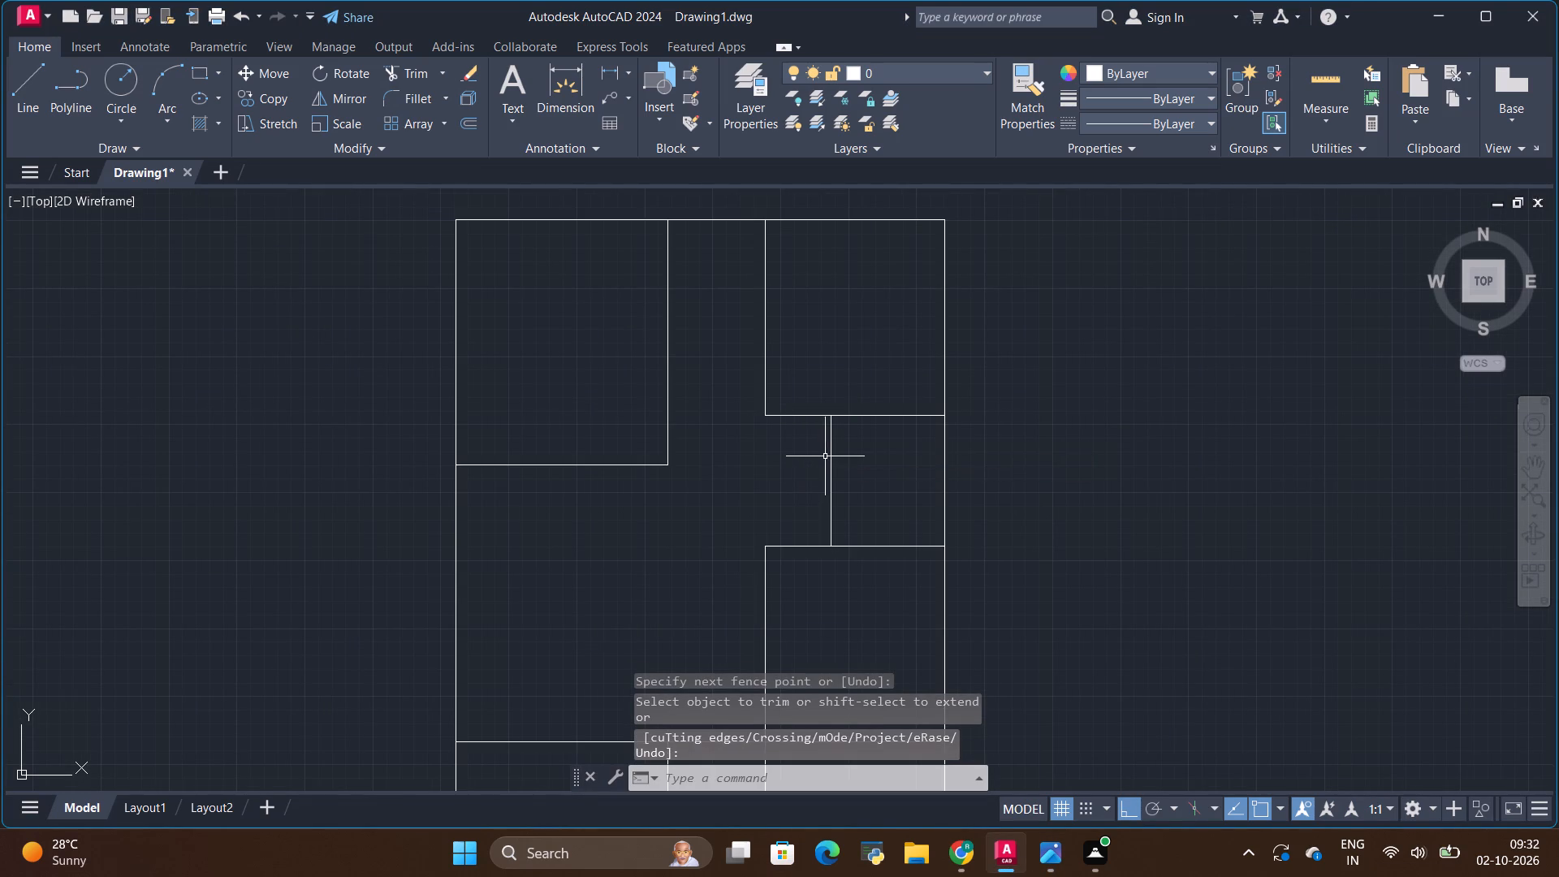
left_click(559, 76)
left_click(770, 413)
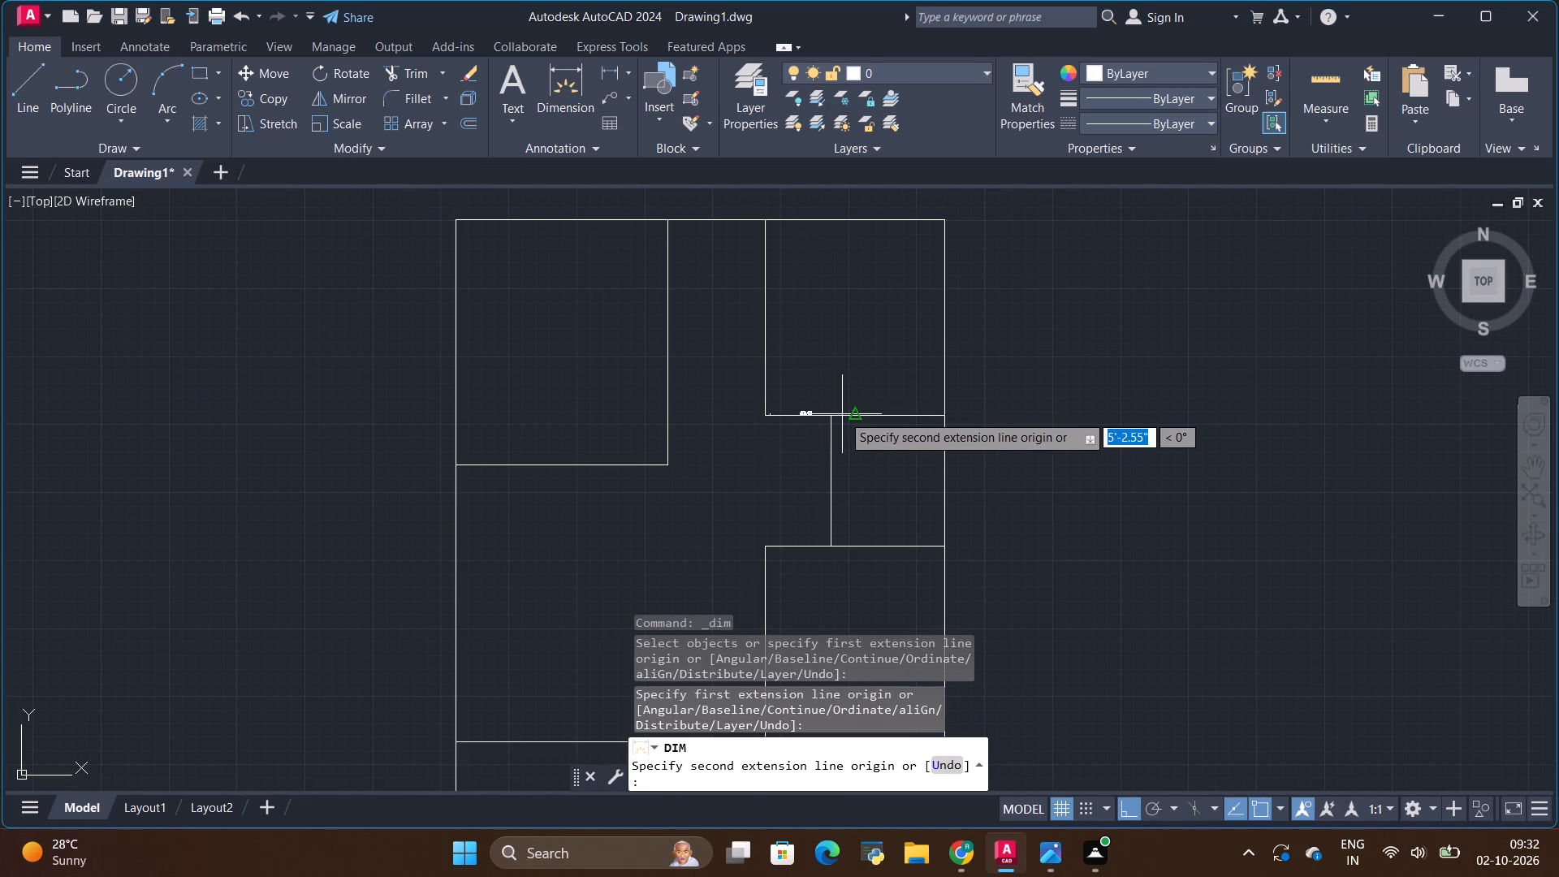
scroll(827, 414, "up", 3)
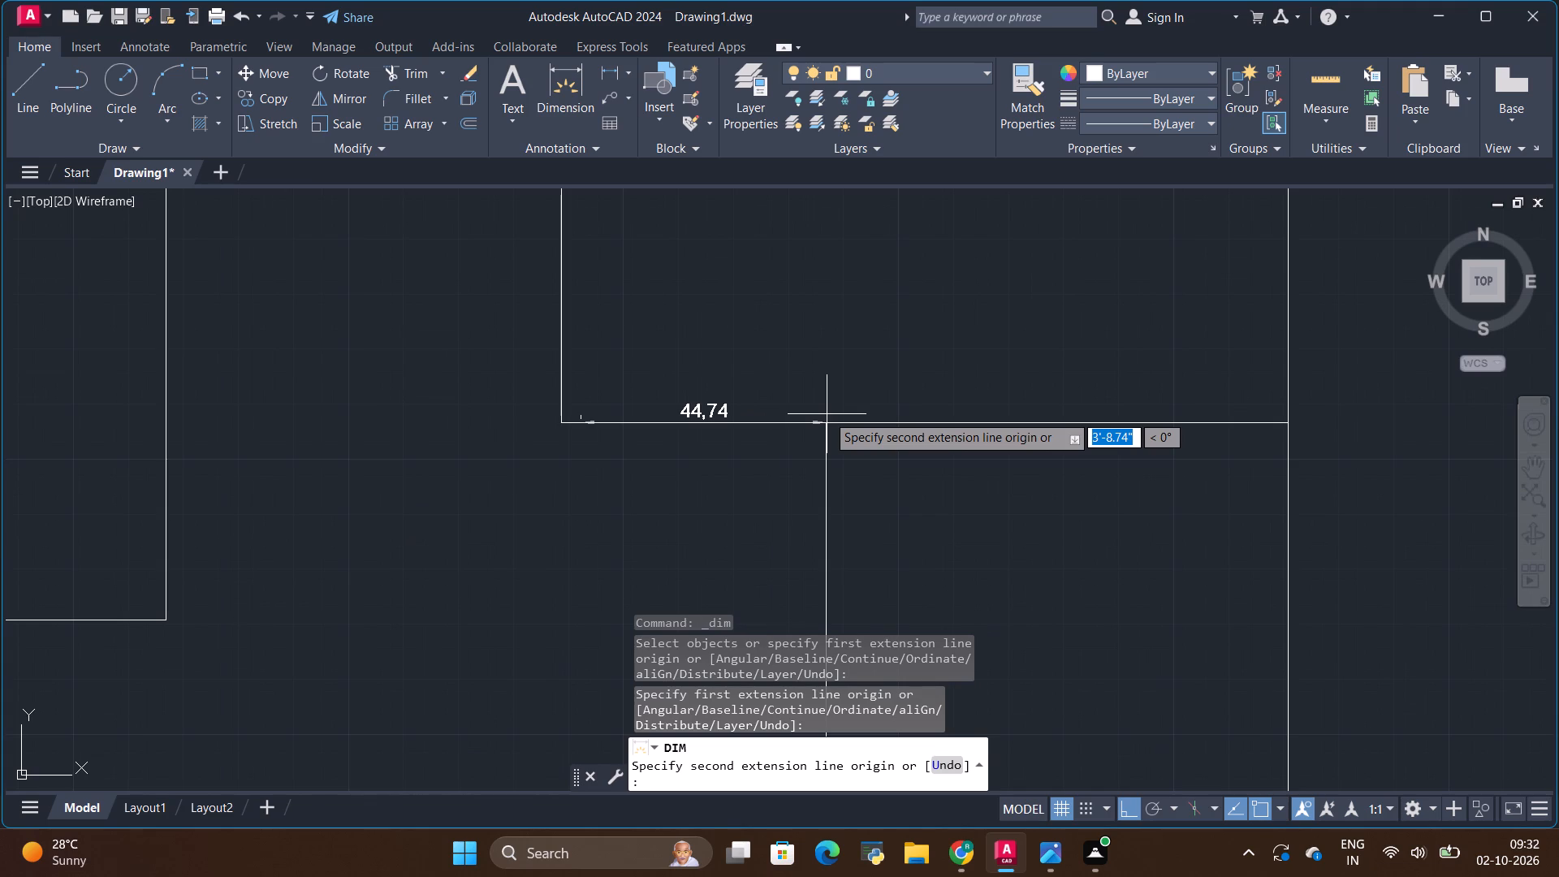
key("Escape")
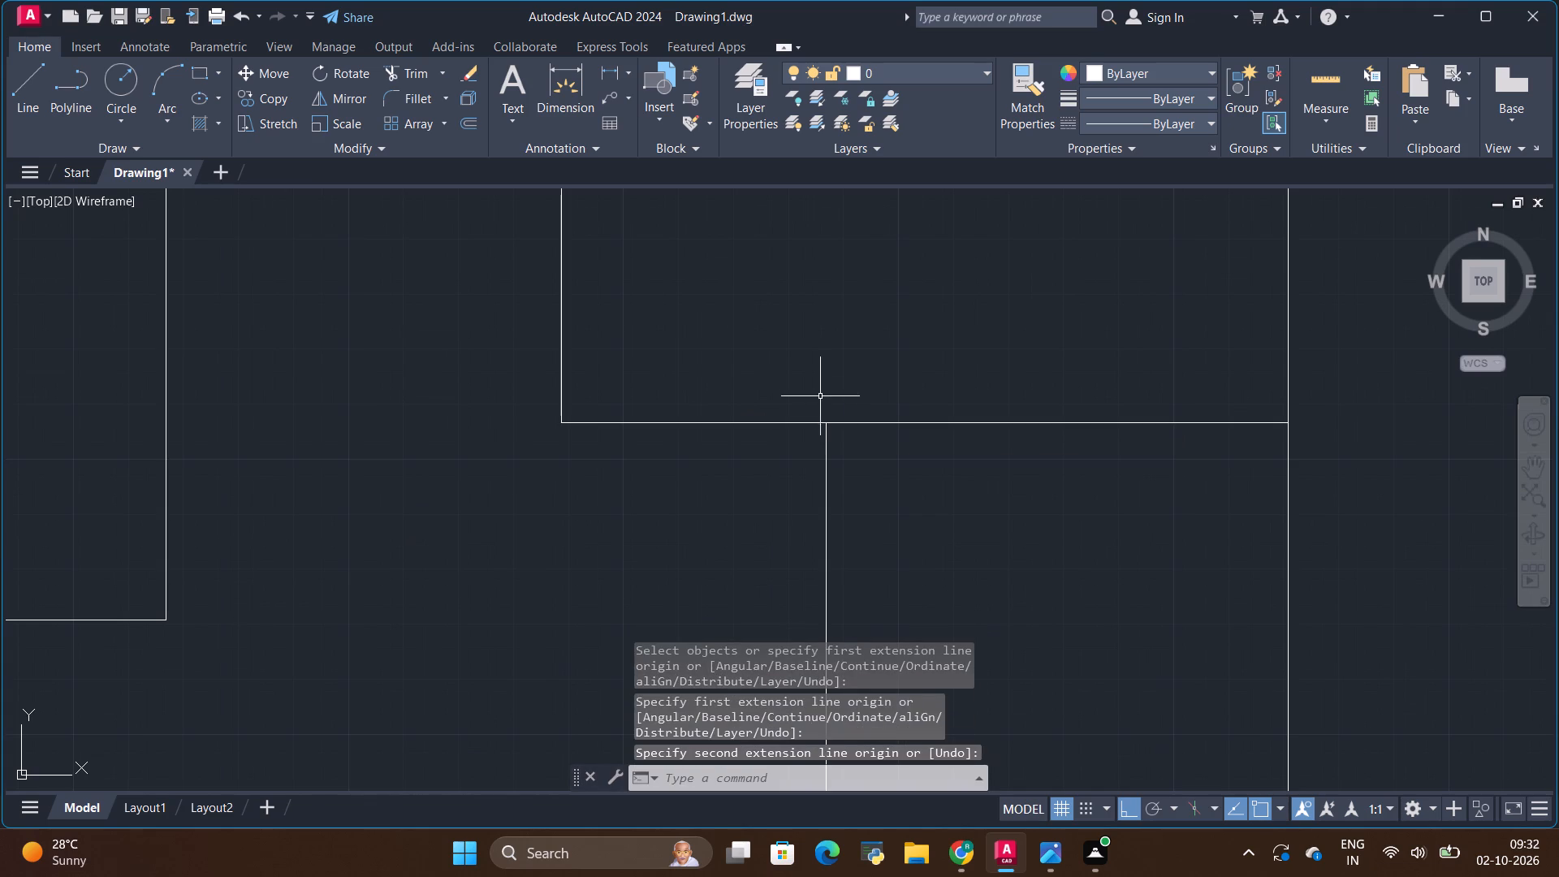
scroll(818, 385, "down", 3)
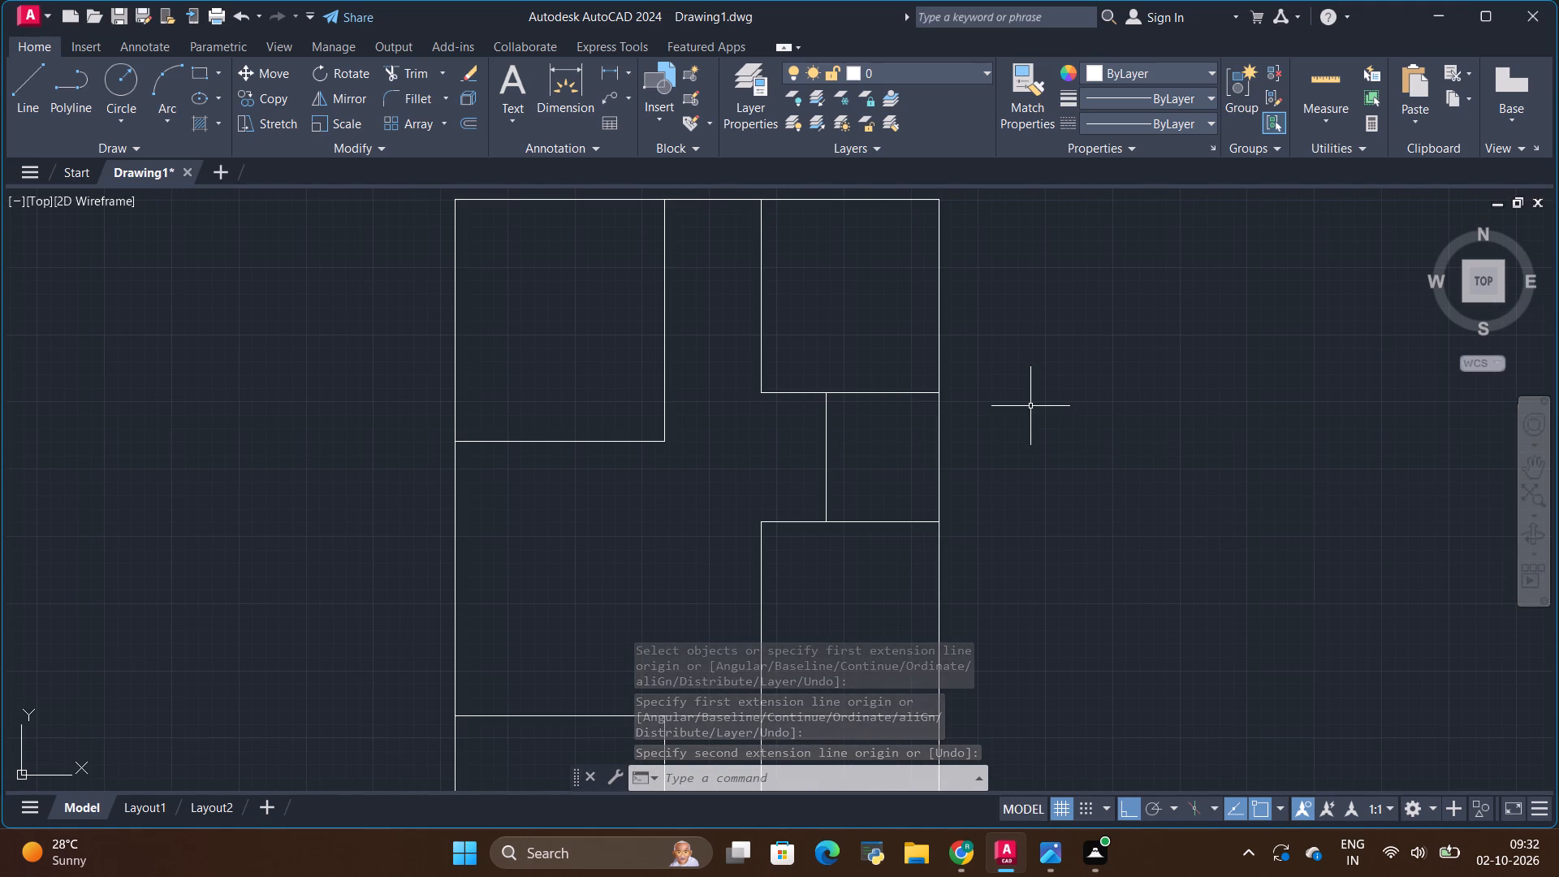
Examine the bedroom, sitout and staircase layout in the reference plan image and compare it with the AutoCAD drawing.
key("alt+Tab")
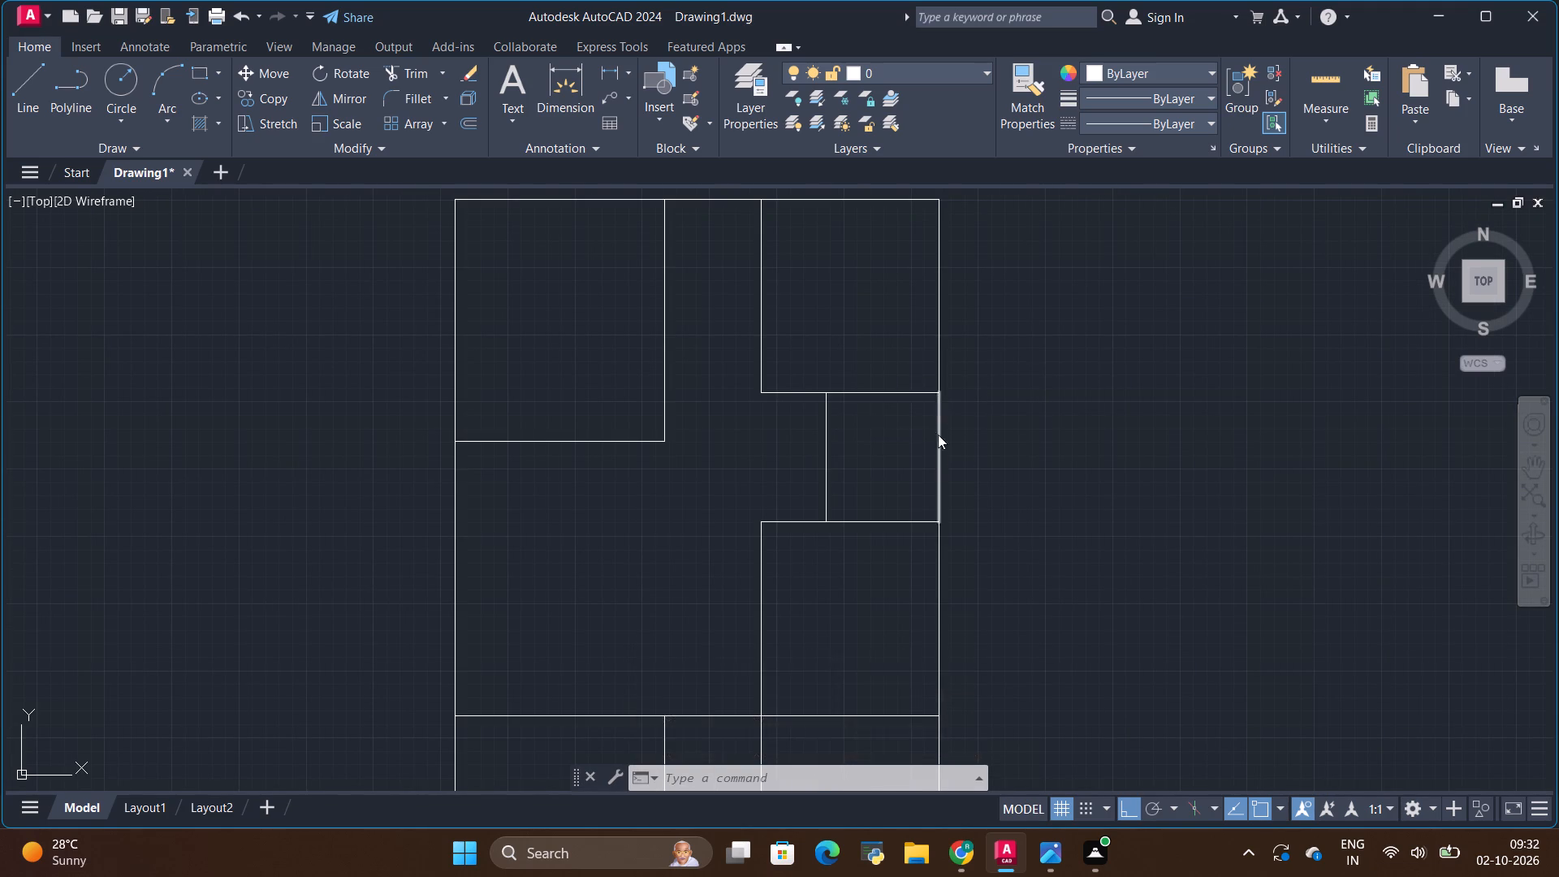
key("alt+Tab")
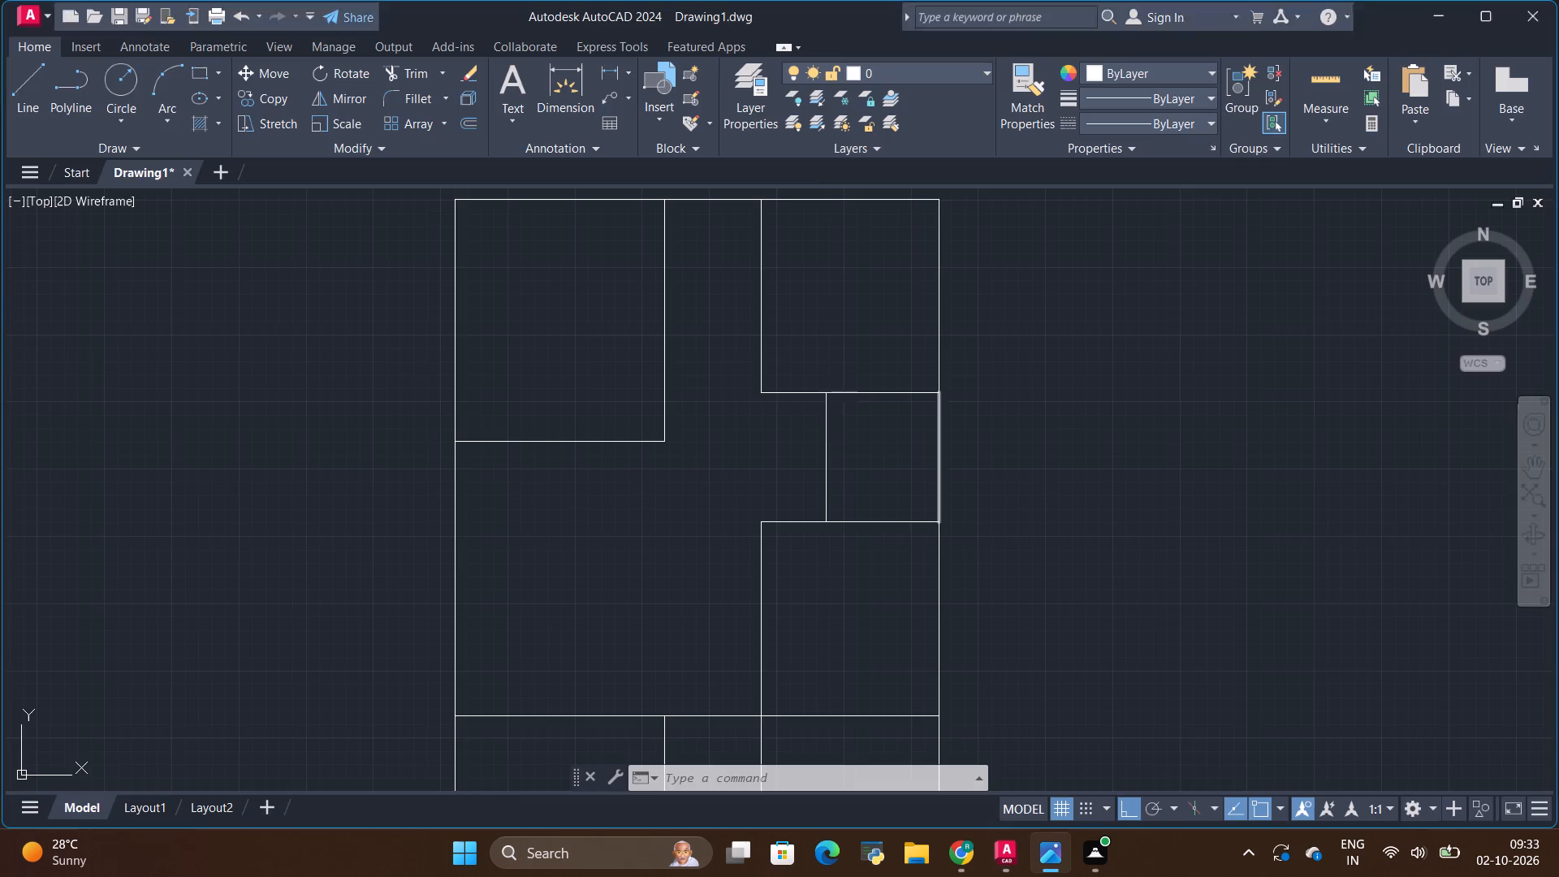
key("alt+Tab")
scroll(794, 420, "down", 2)
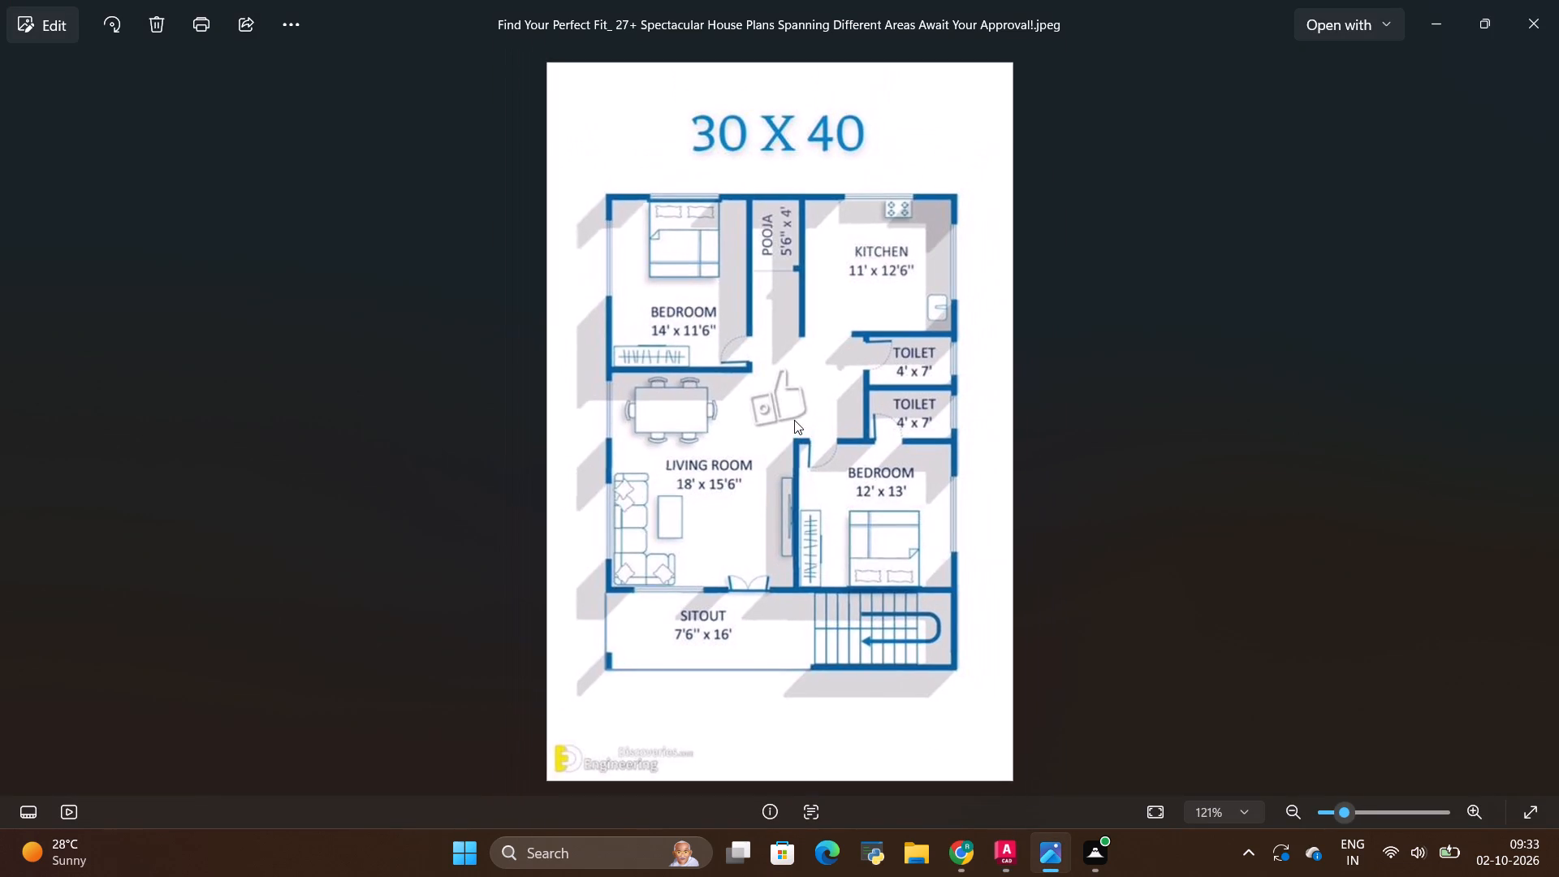
scroll(794, 420, "up", 1)
key("alt+Tab")
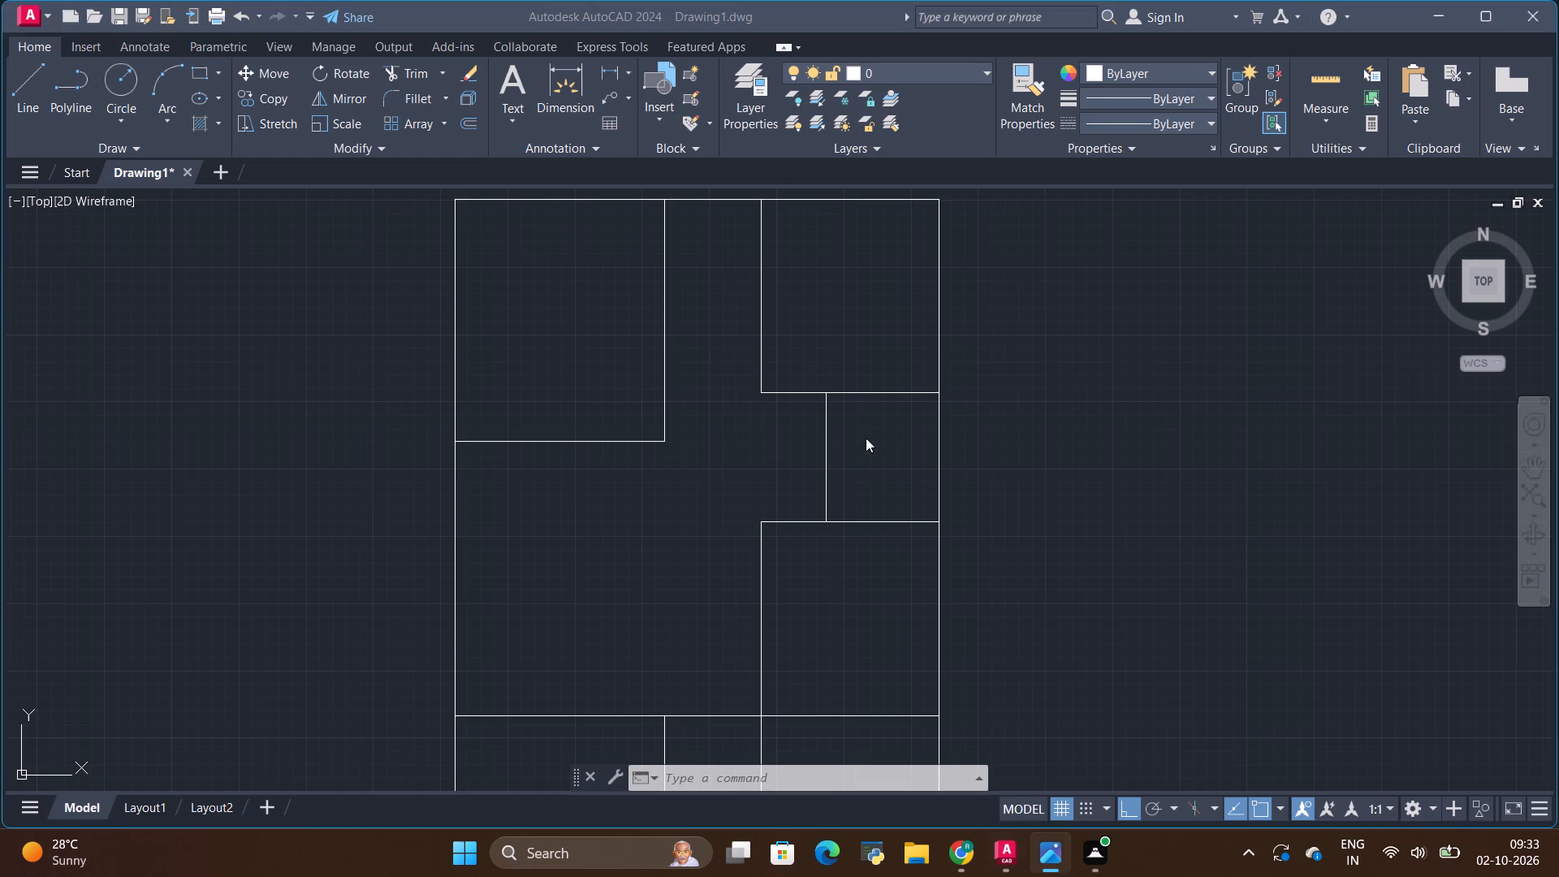
scroll(892, 415, "down", 1)
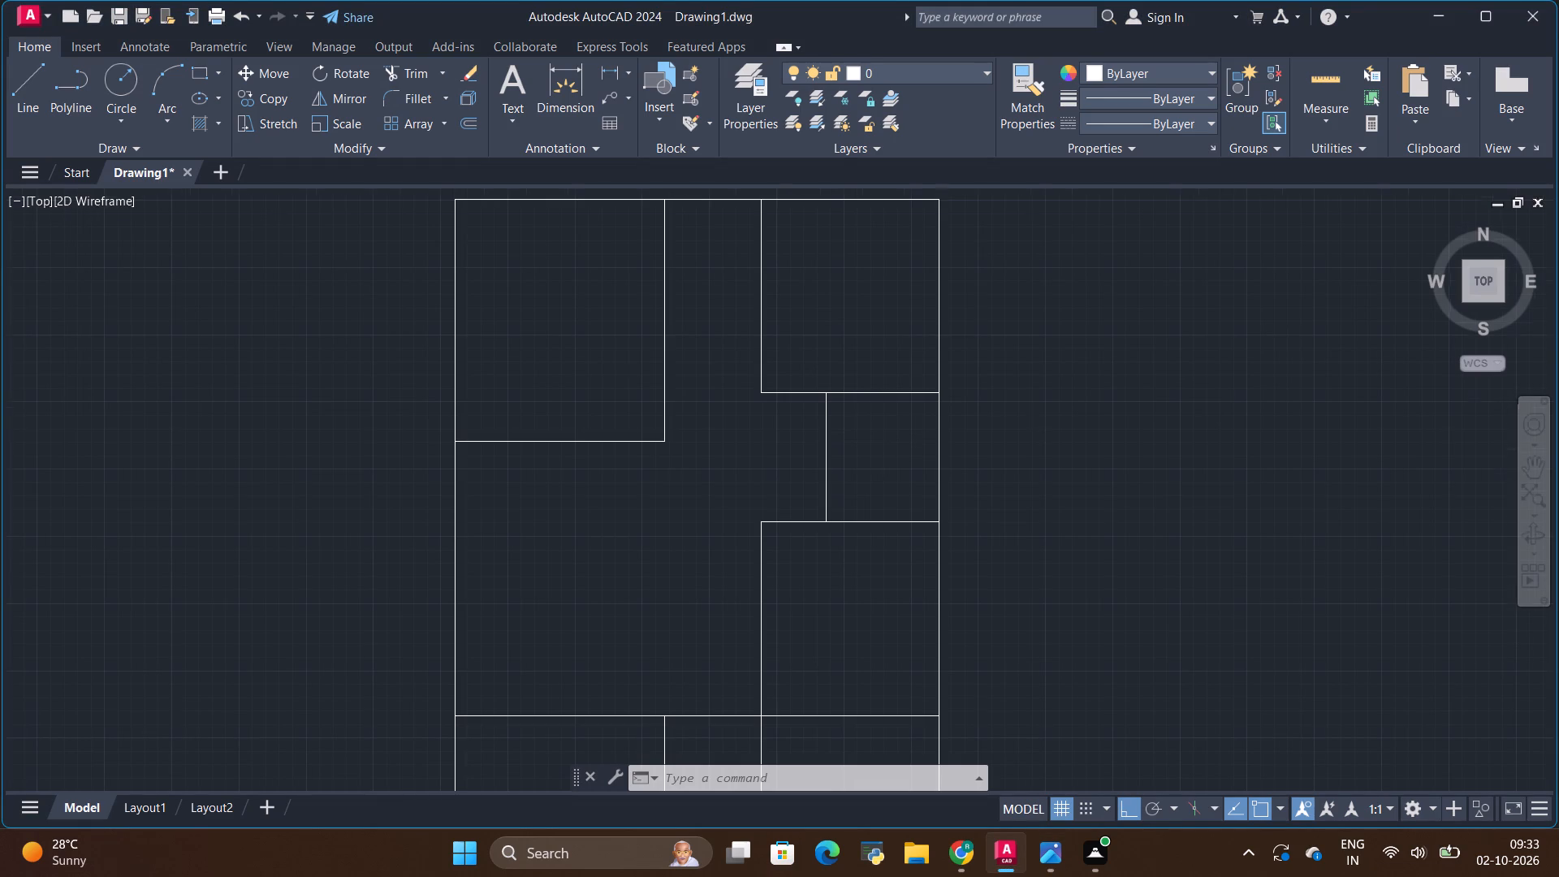
key("alt+Tab")
key("alt+Tab")
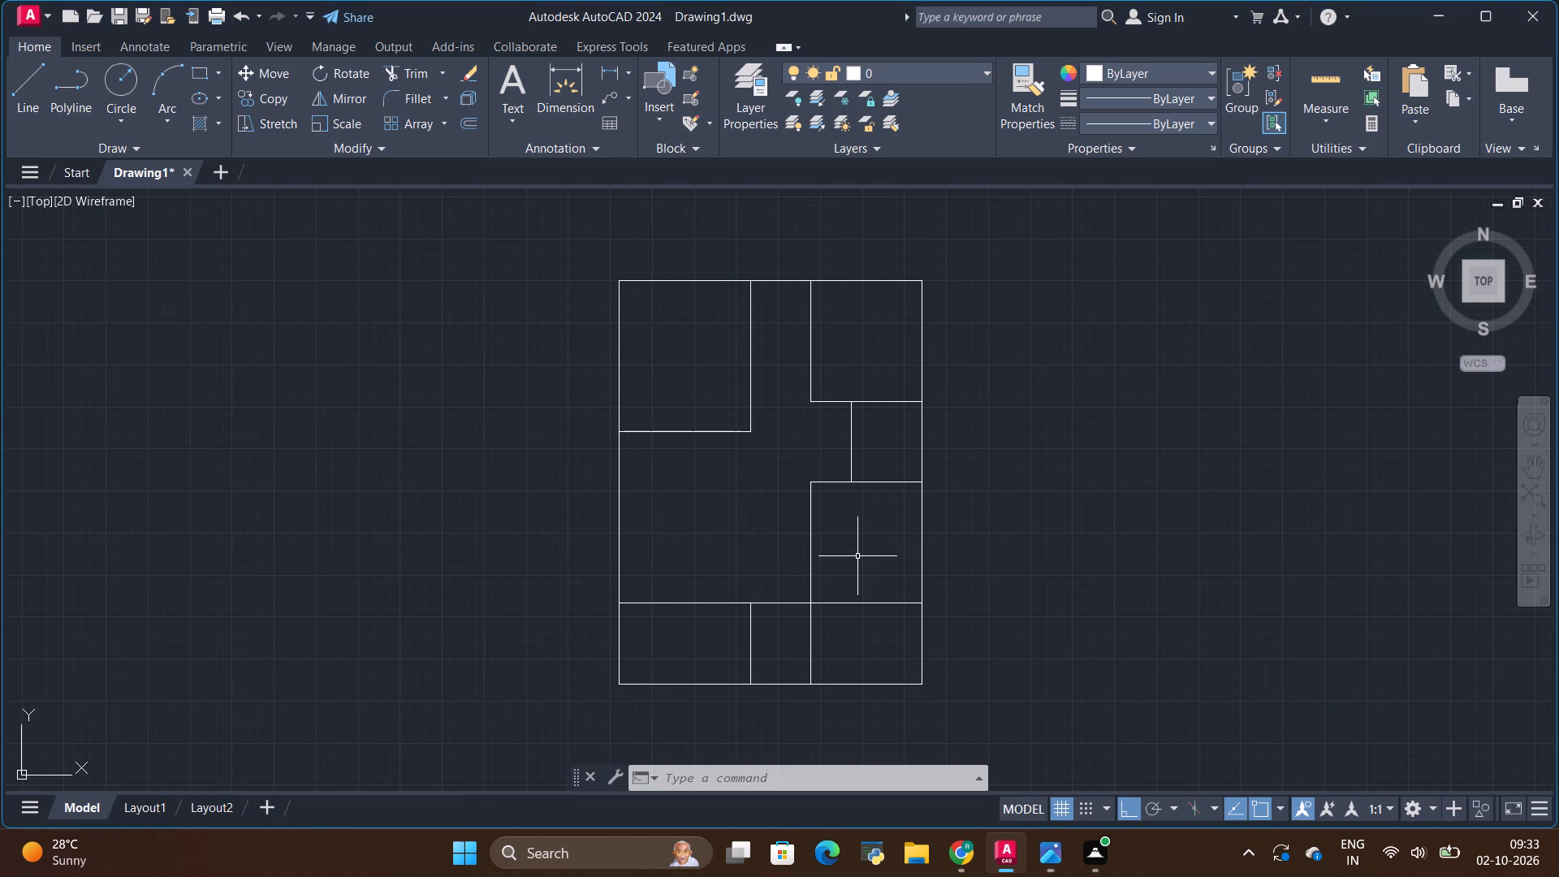
scroll(833, 712, "up", 1)
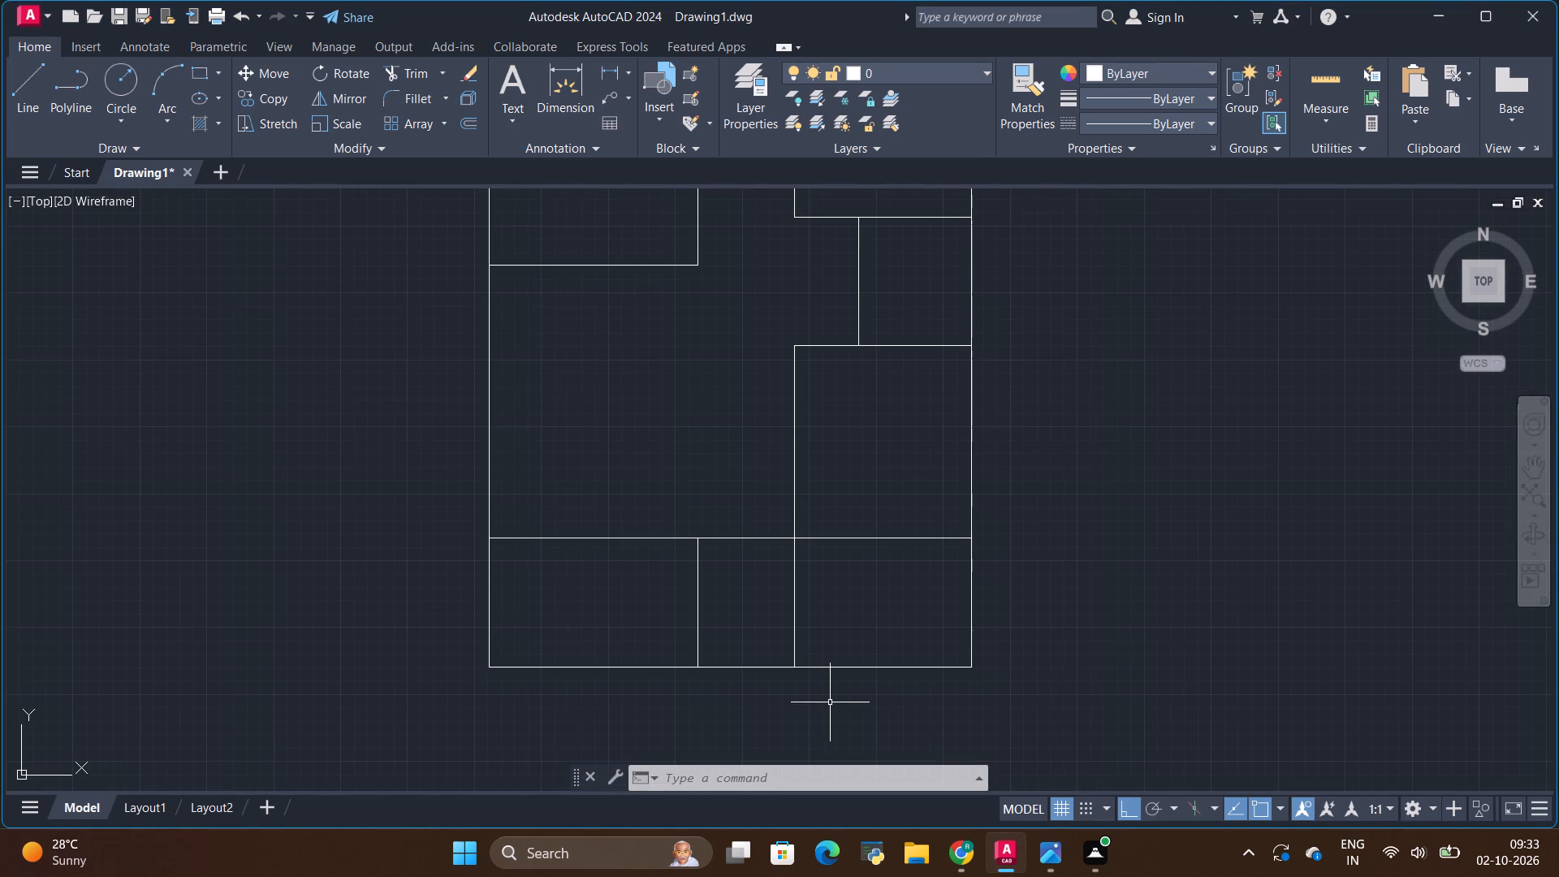
key("alt+Tab")
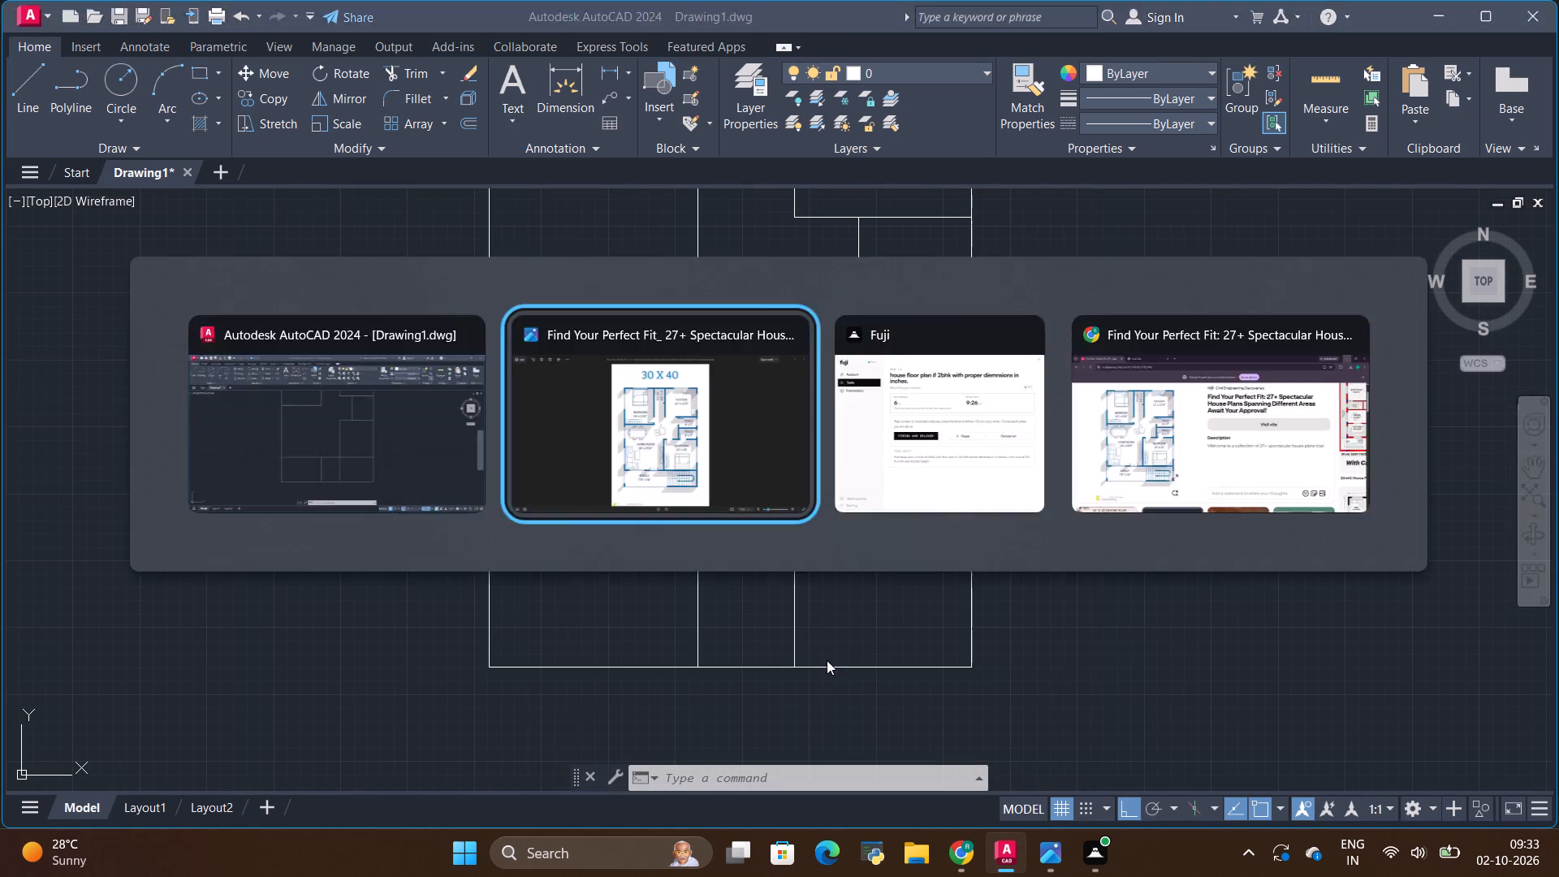
key("alt+Tab")
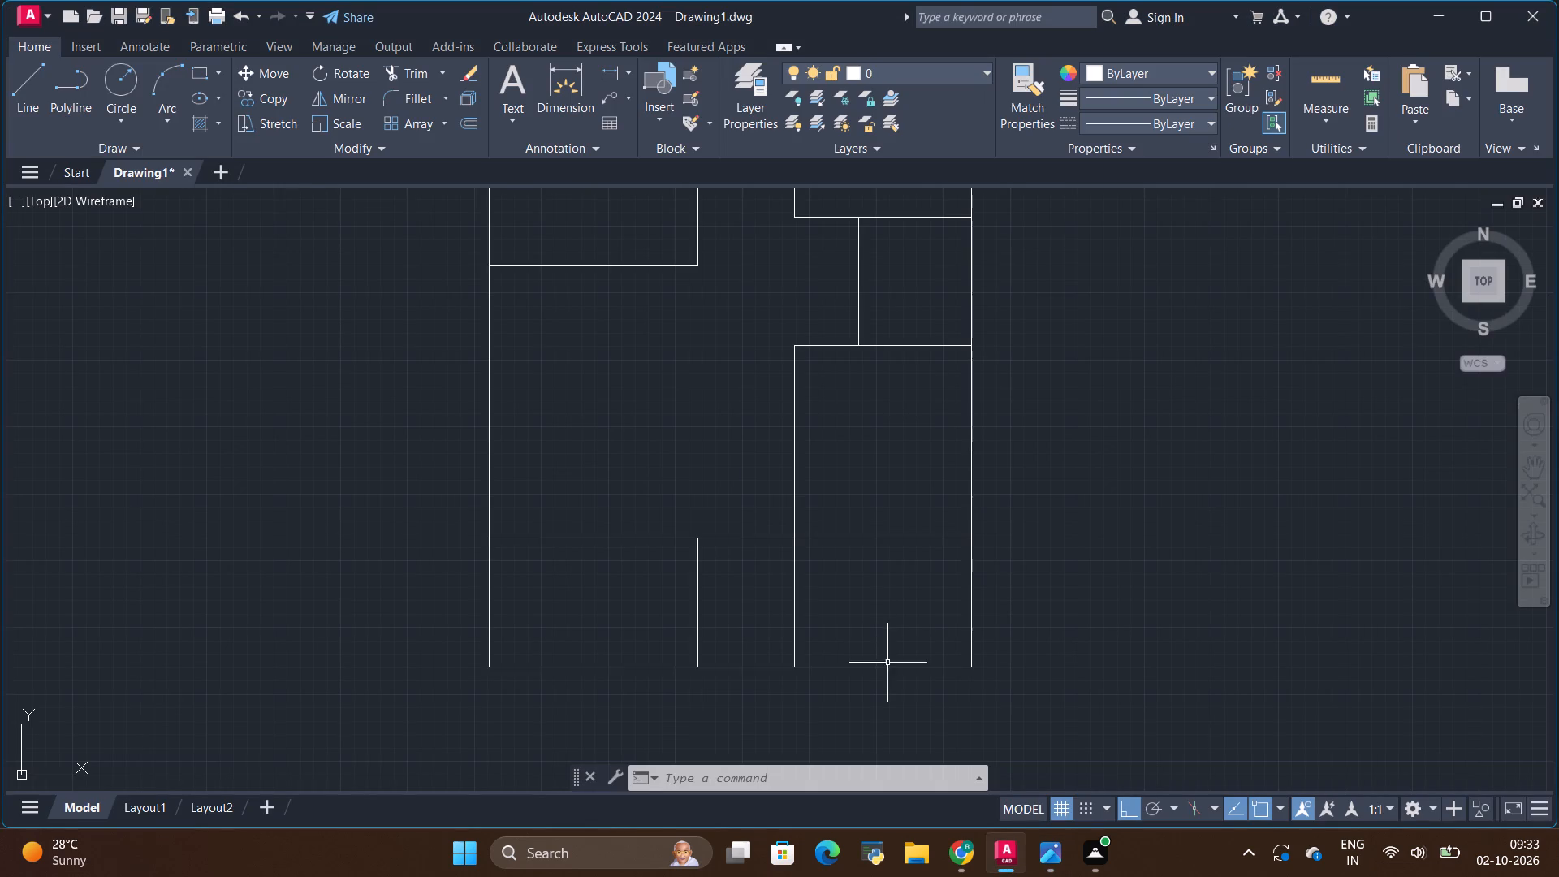
Draw horizontal lines over the staircase area's top and bottom edges, from the right interior vertical line to the outline's right edge.
left_click(30, 91)
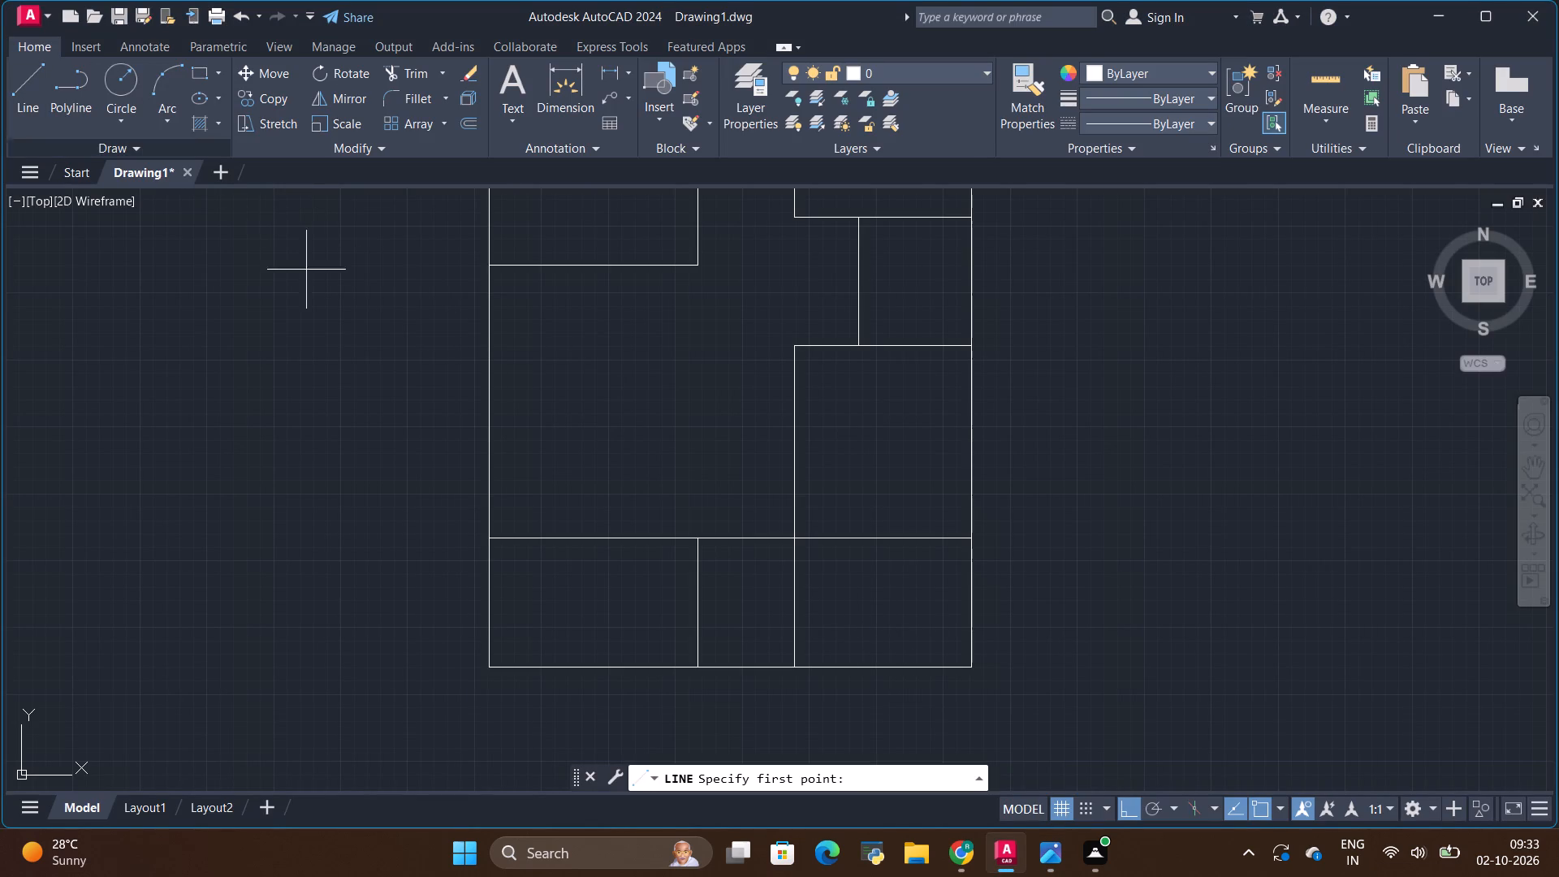
left_click(791, 540)
left_click(967, 540)
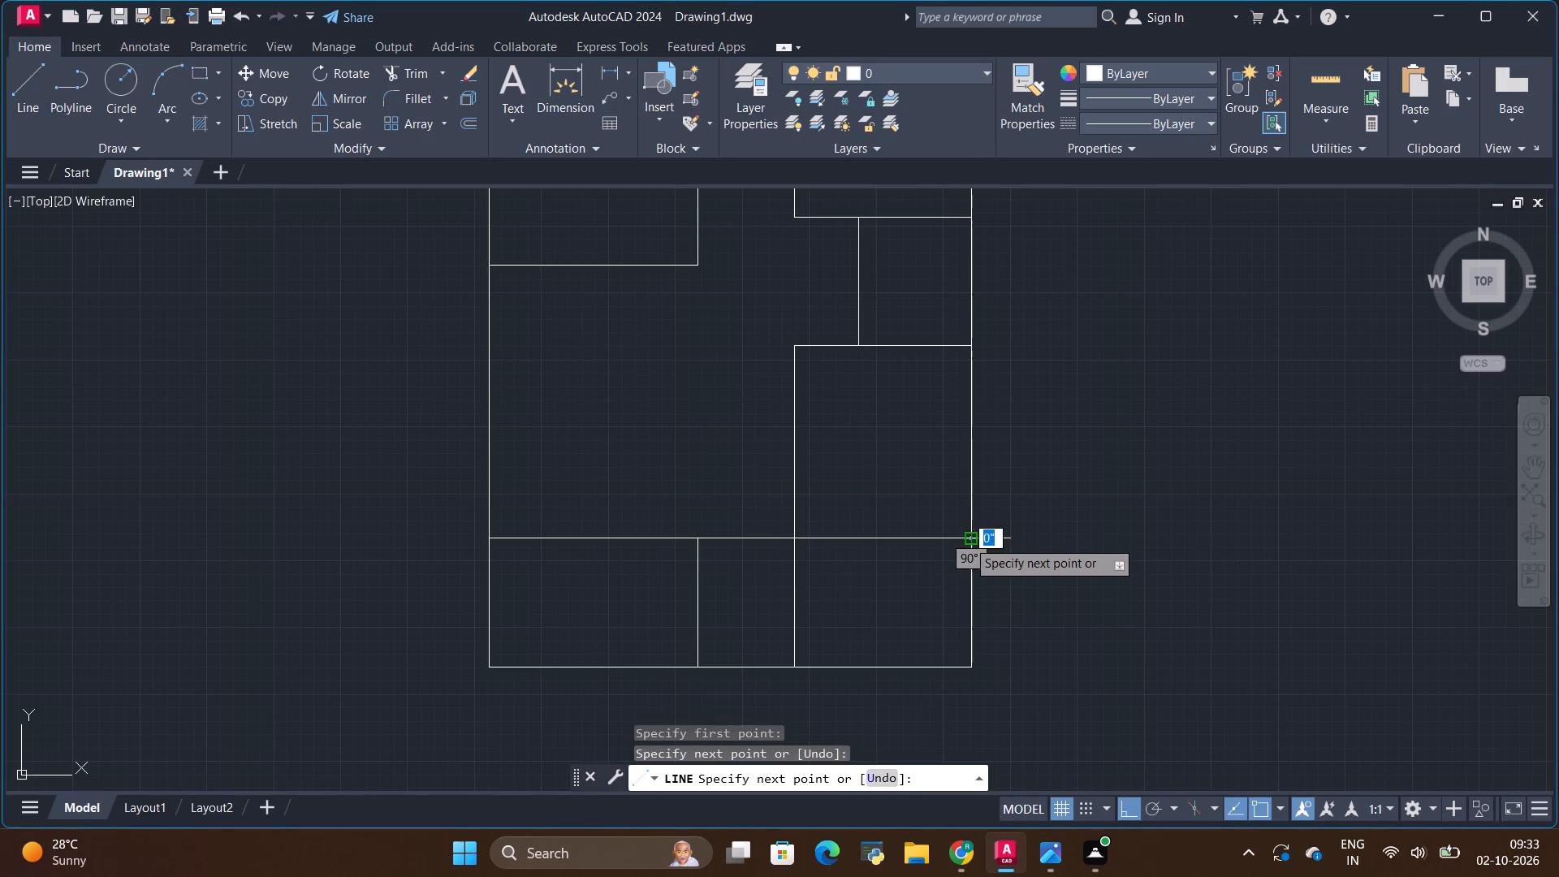
key("Escape")
left_click(28, 100)
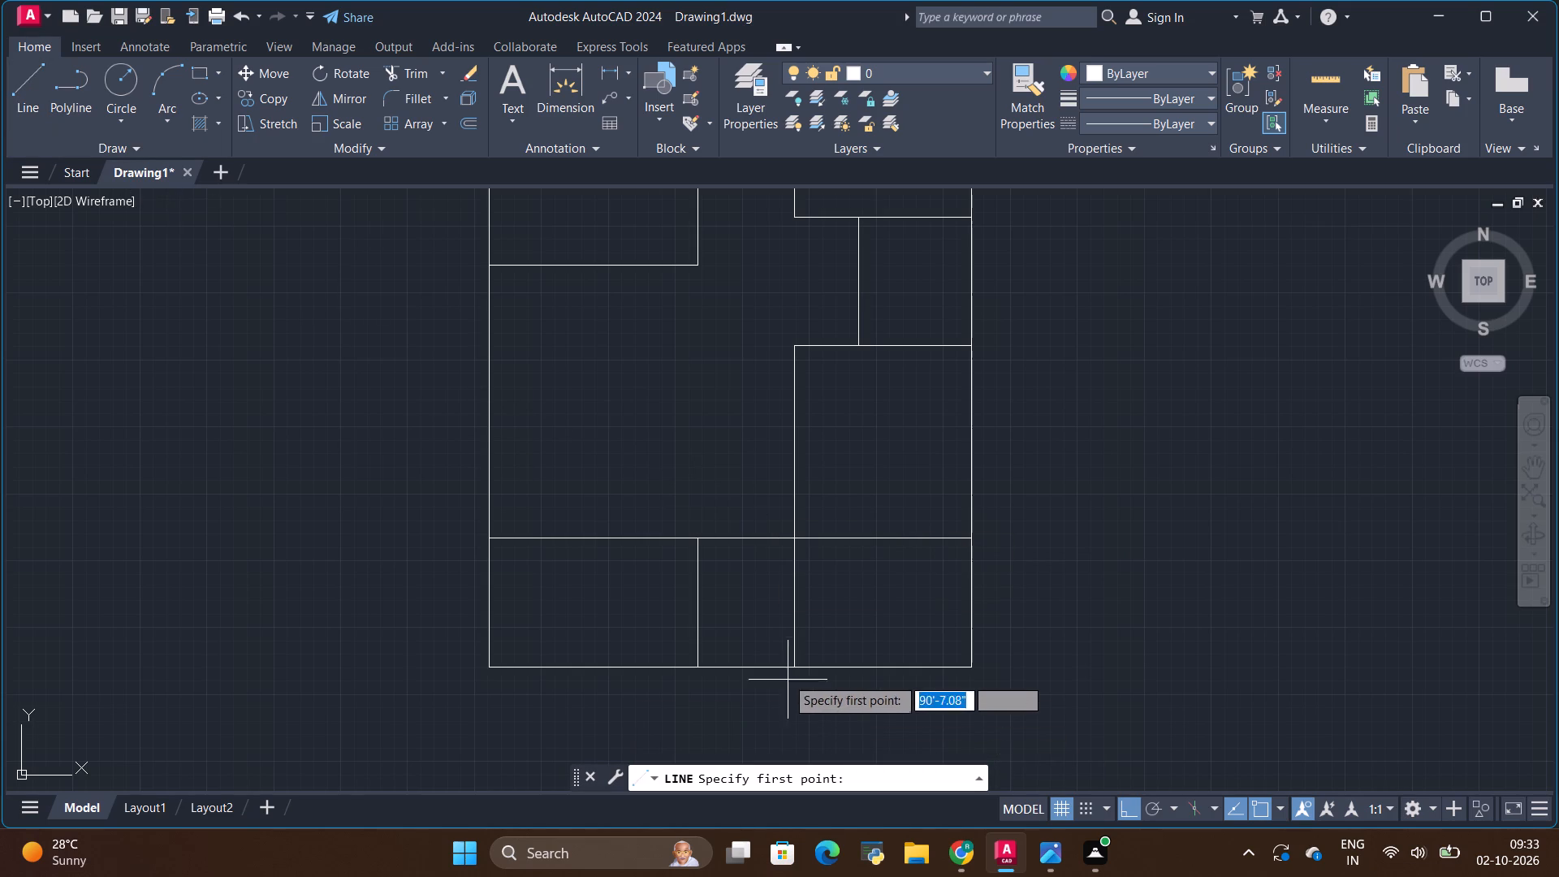
left_click(798, 663)
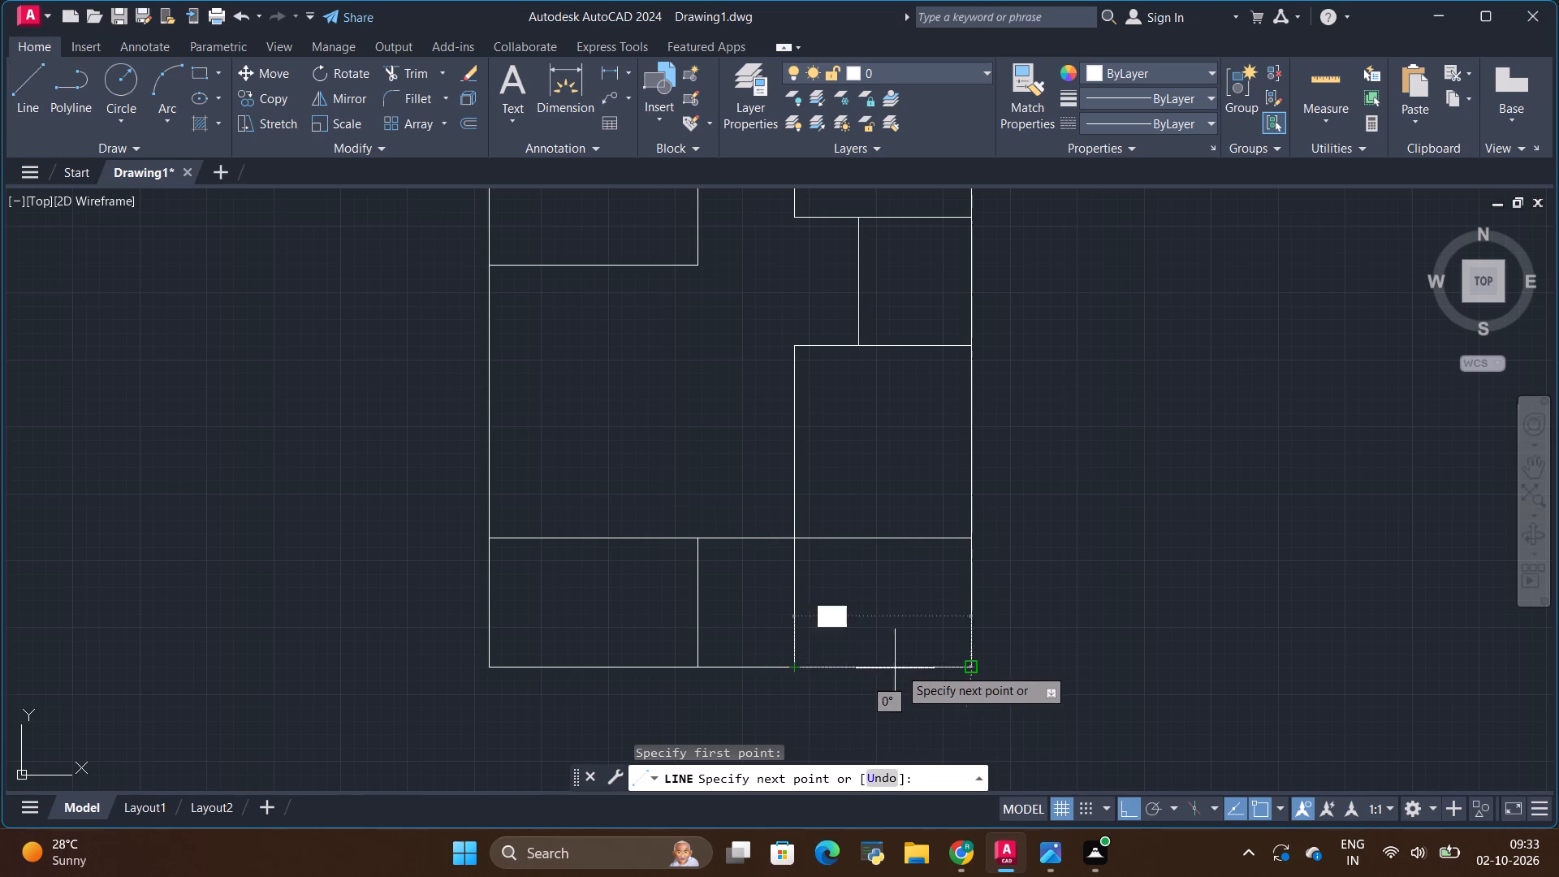
left_click(967, 663)
key("Escape")
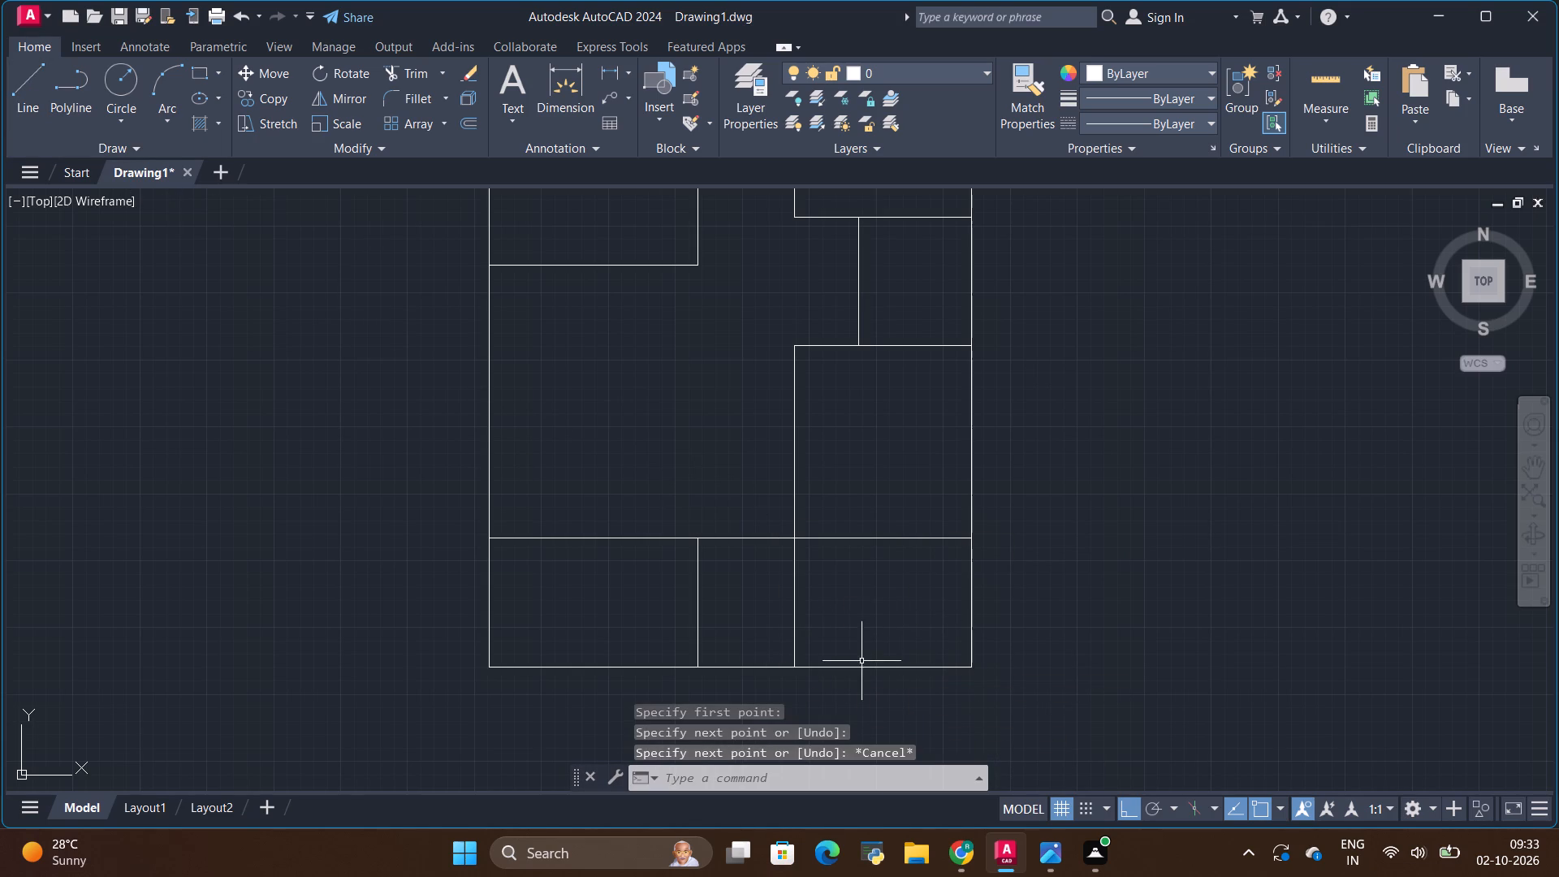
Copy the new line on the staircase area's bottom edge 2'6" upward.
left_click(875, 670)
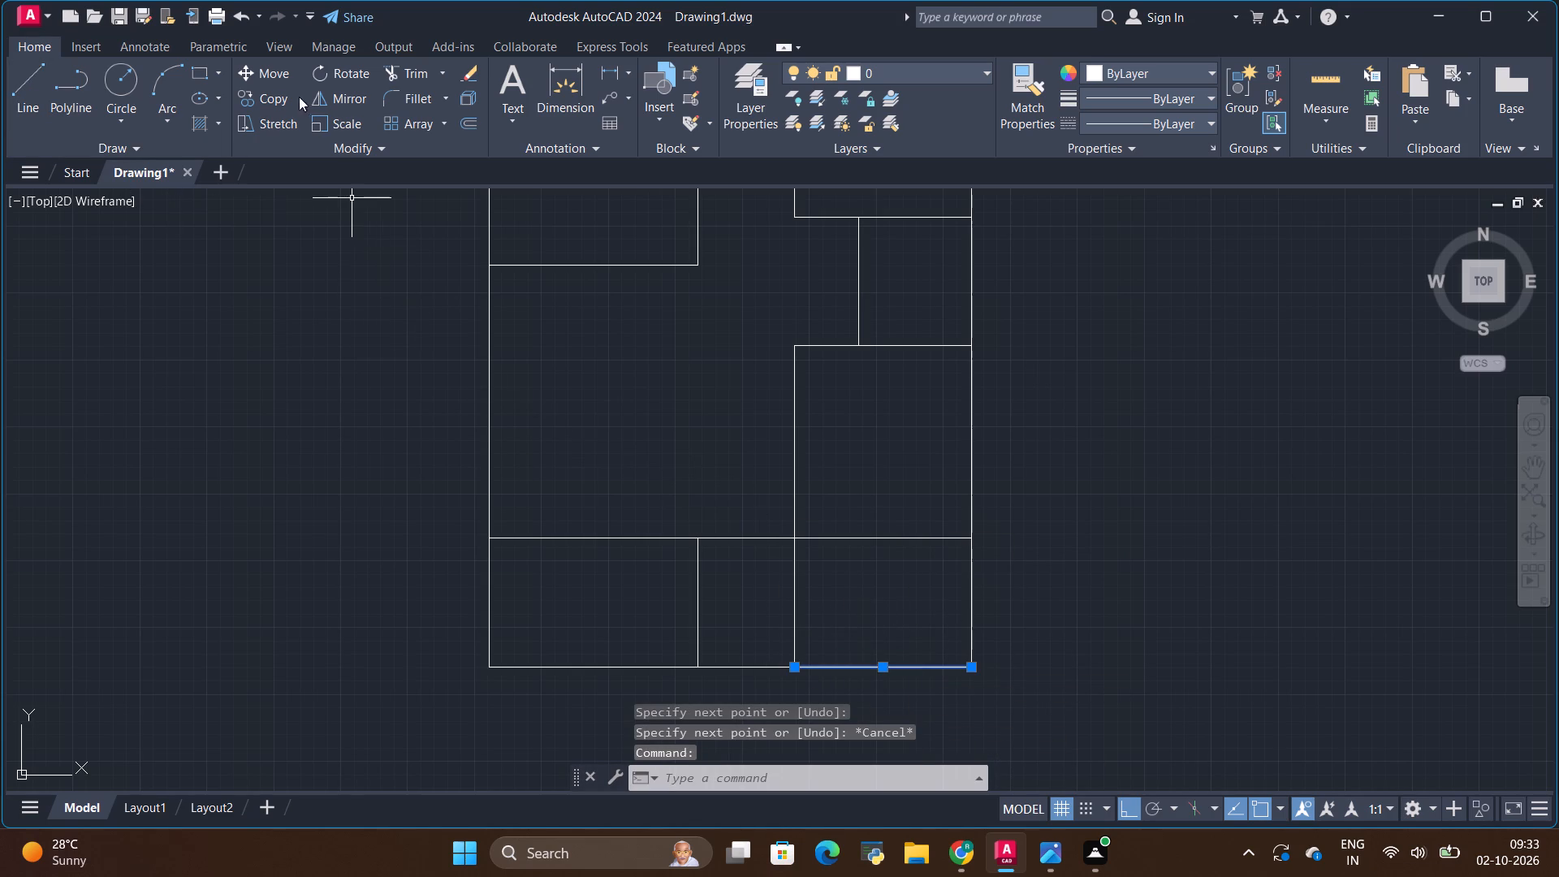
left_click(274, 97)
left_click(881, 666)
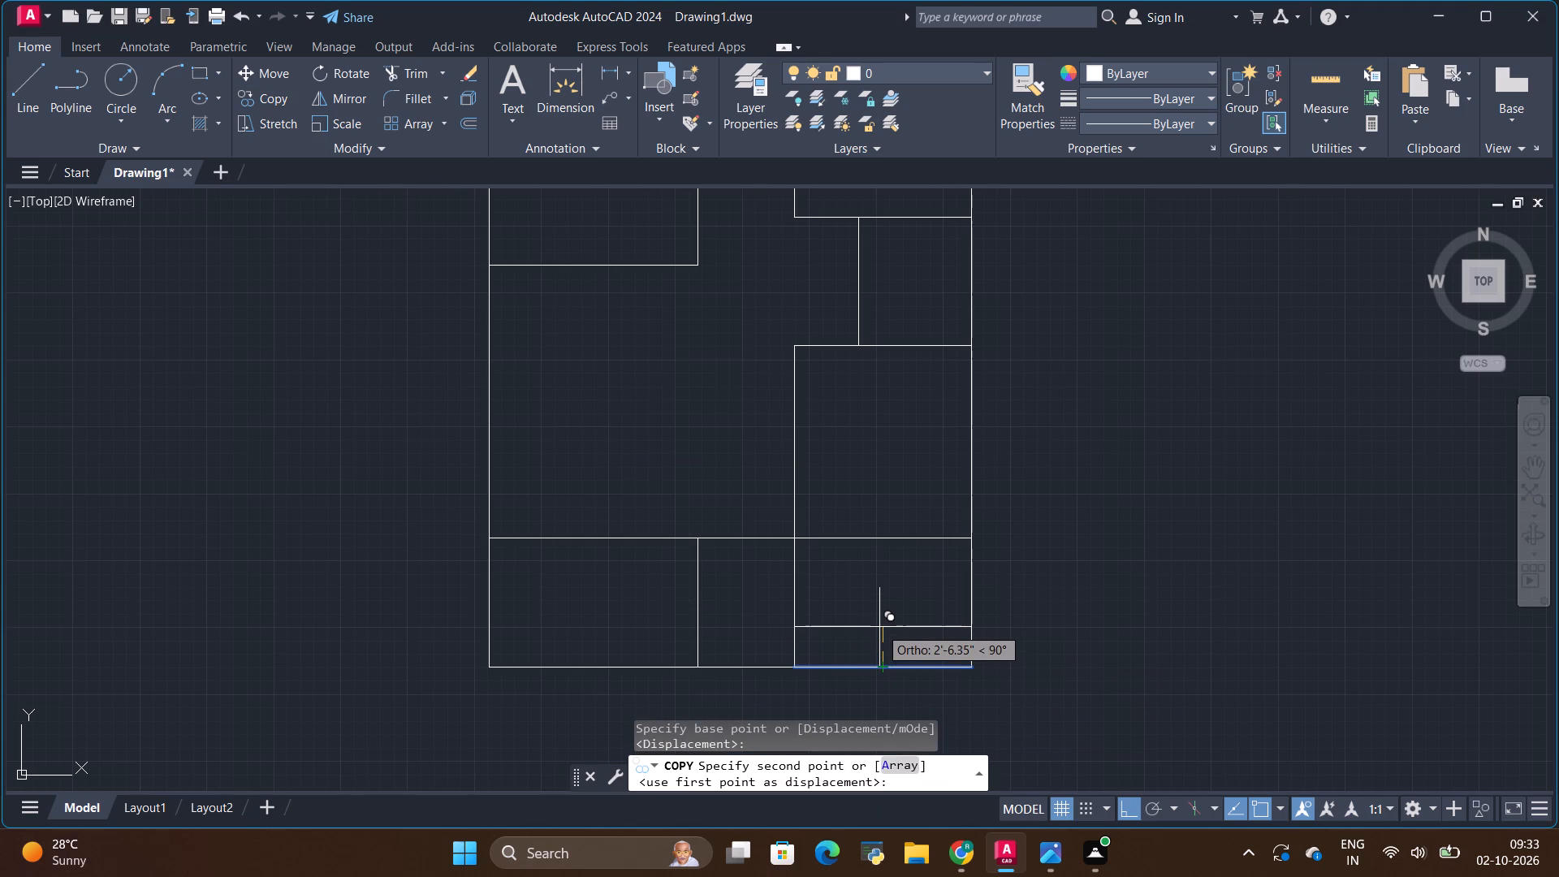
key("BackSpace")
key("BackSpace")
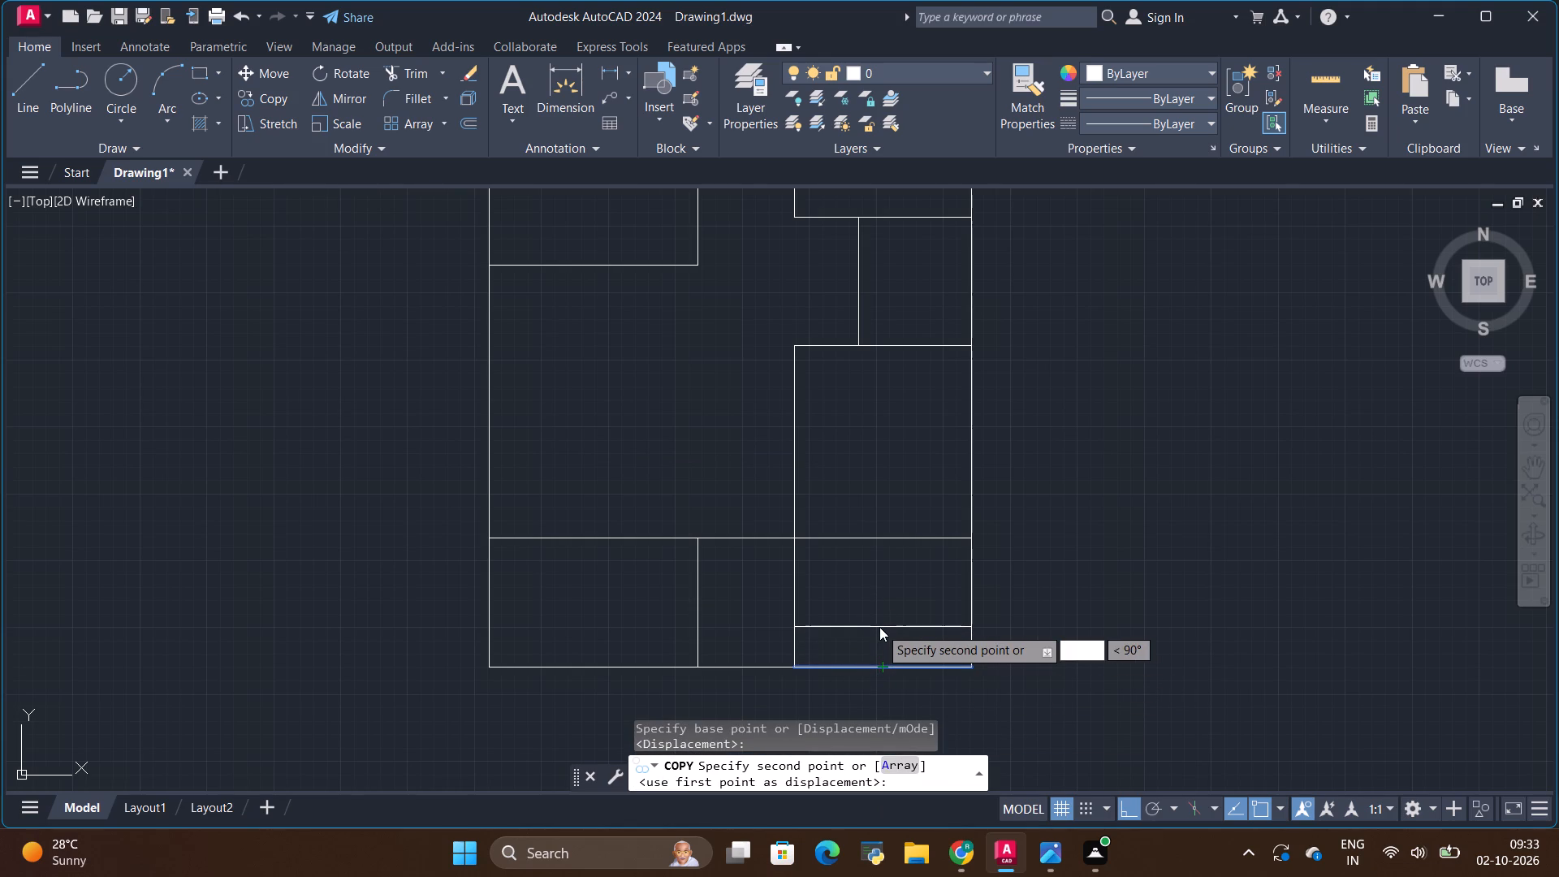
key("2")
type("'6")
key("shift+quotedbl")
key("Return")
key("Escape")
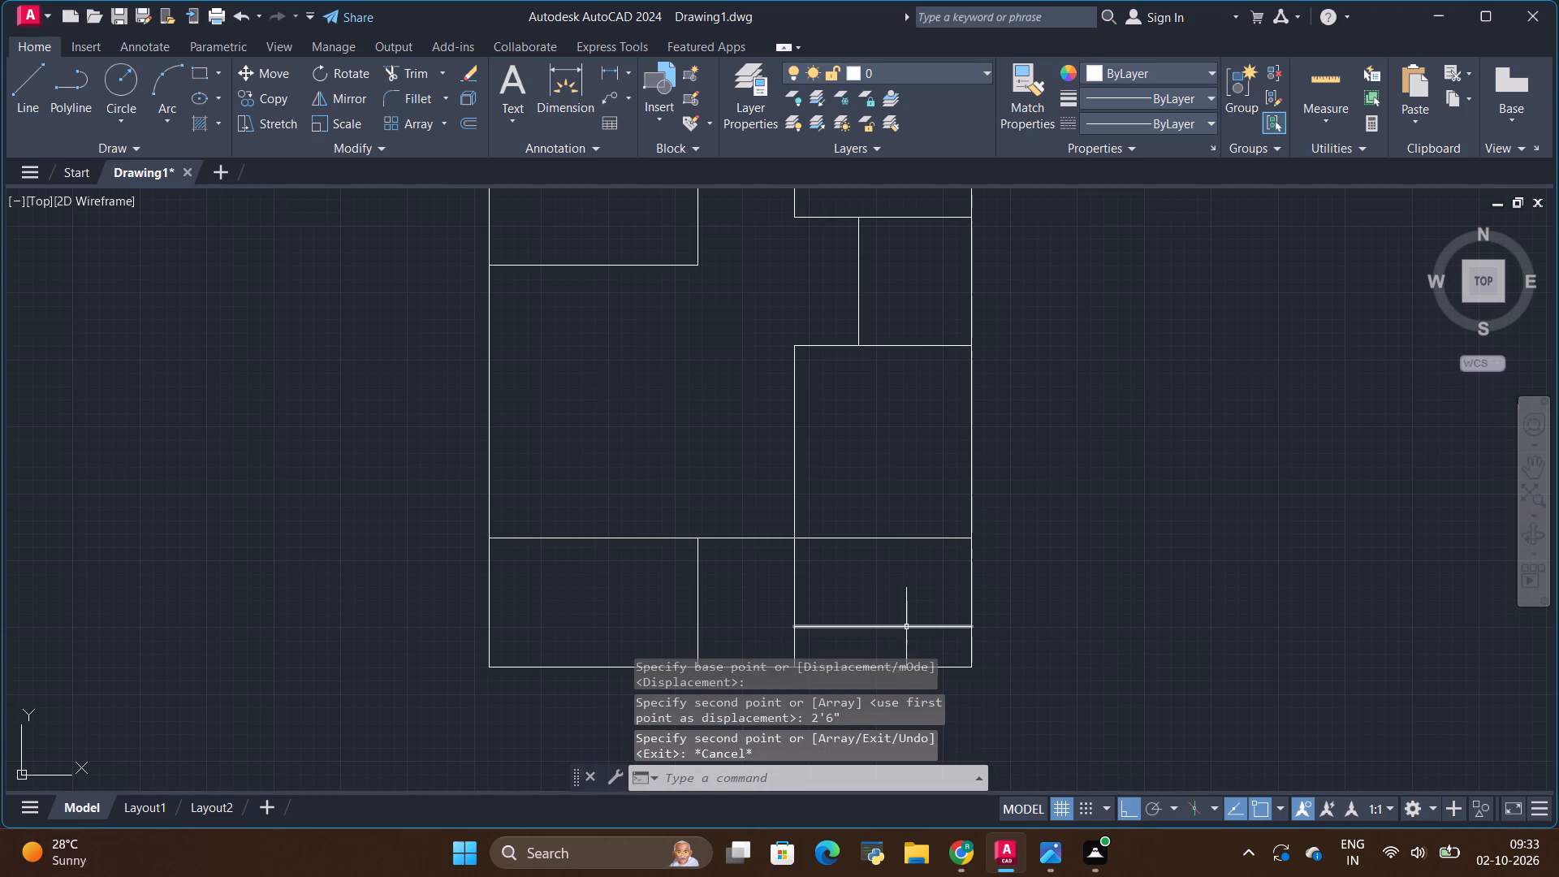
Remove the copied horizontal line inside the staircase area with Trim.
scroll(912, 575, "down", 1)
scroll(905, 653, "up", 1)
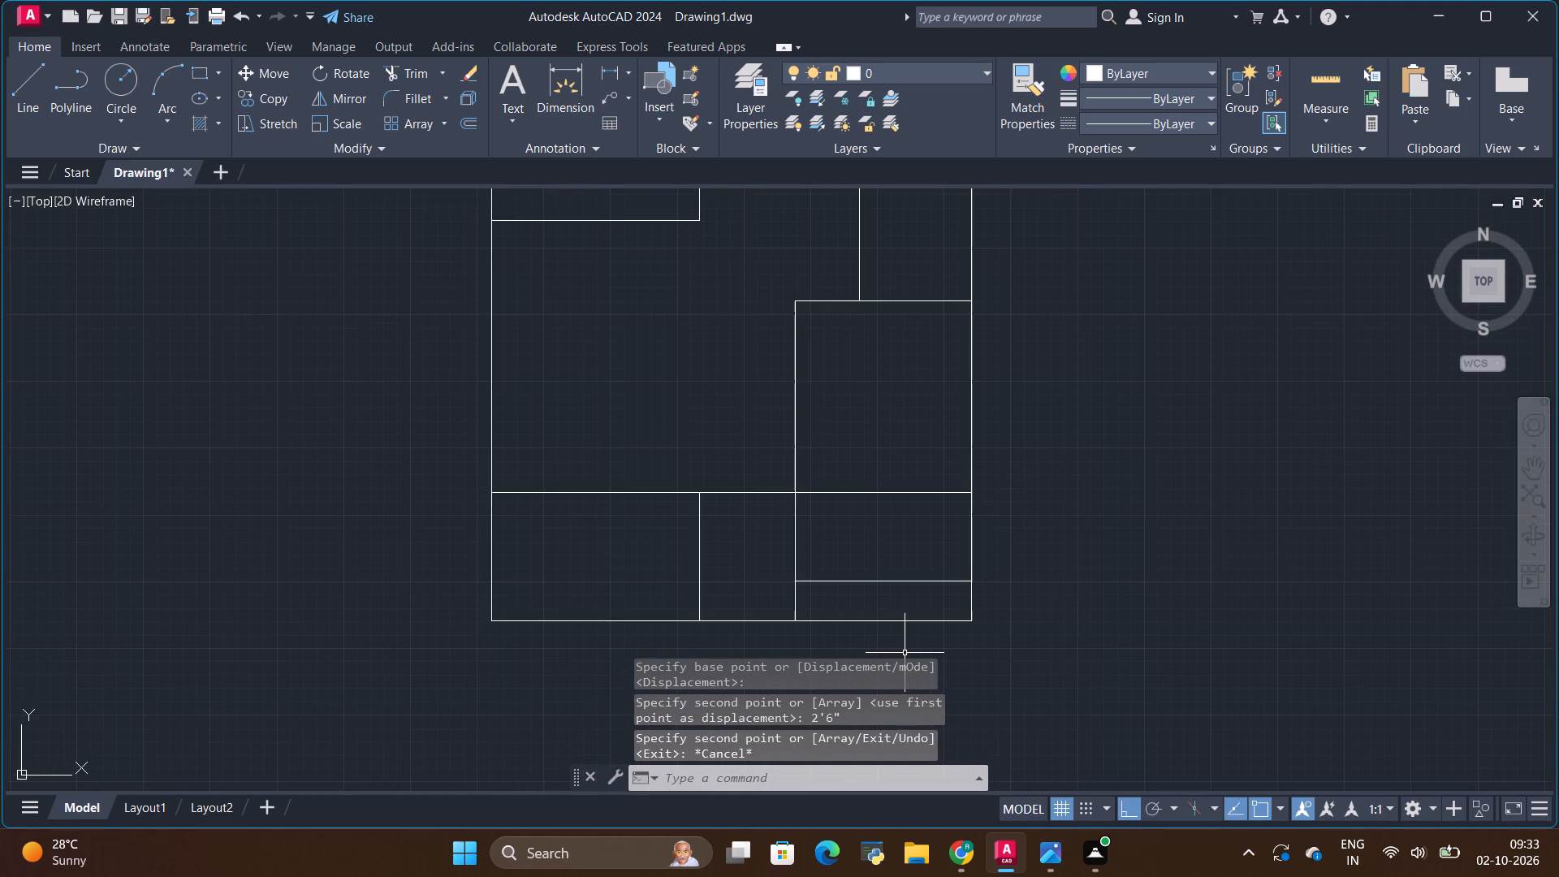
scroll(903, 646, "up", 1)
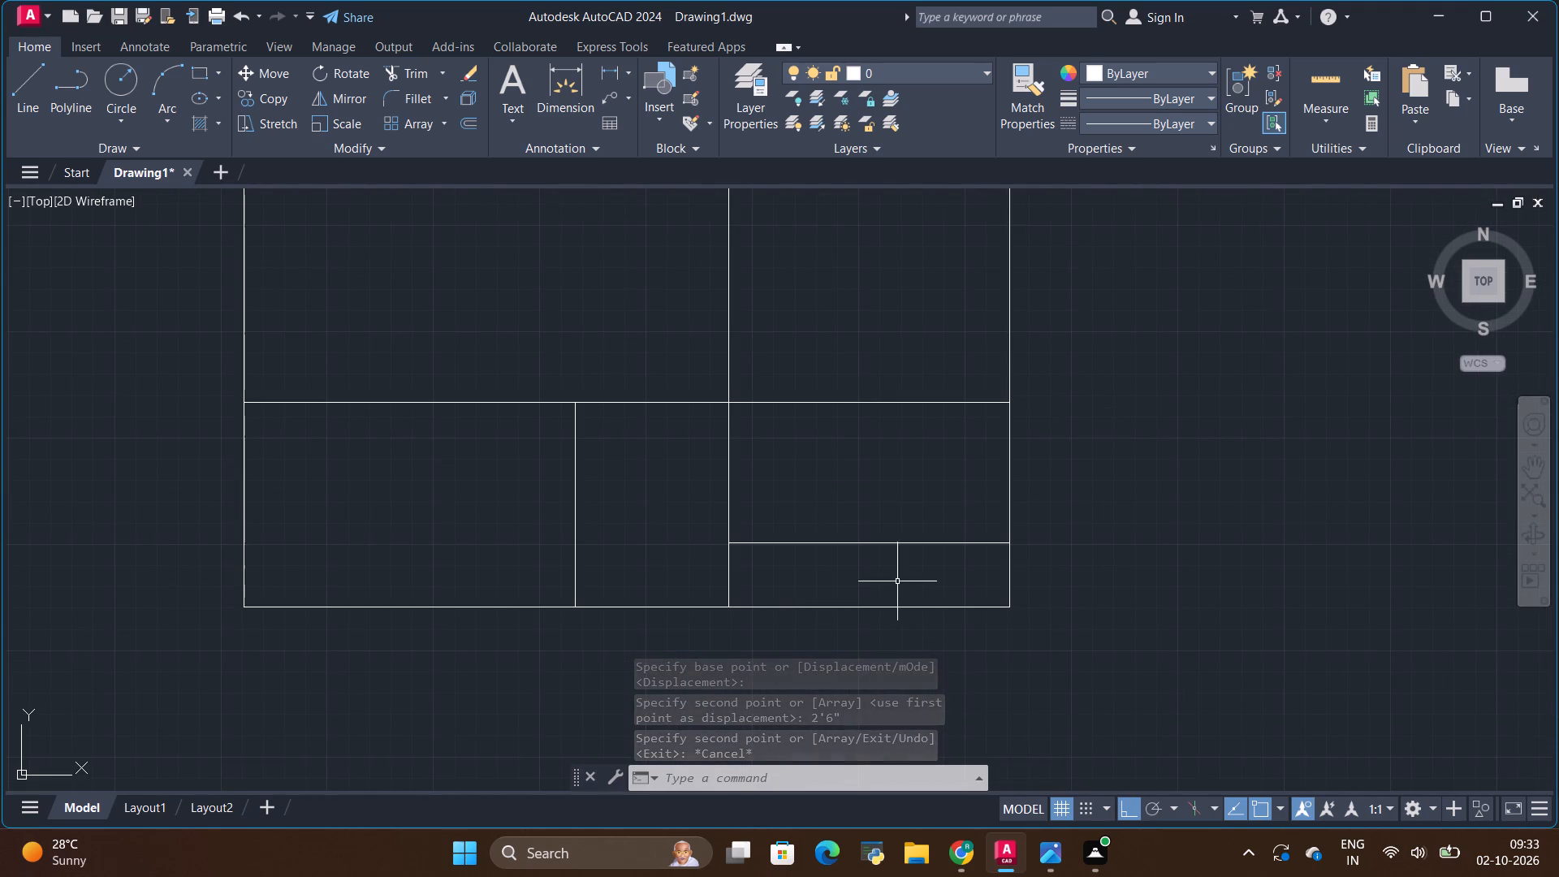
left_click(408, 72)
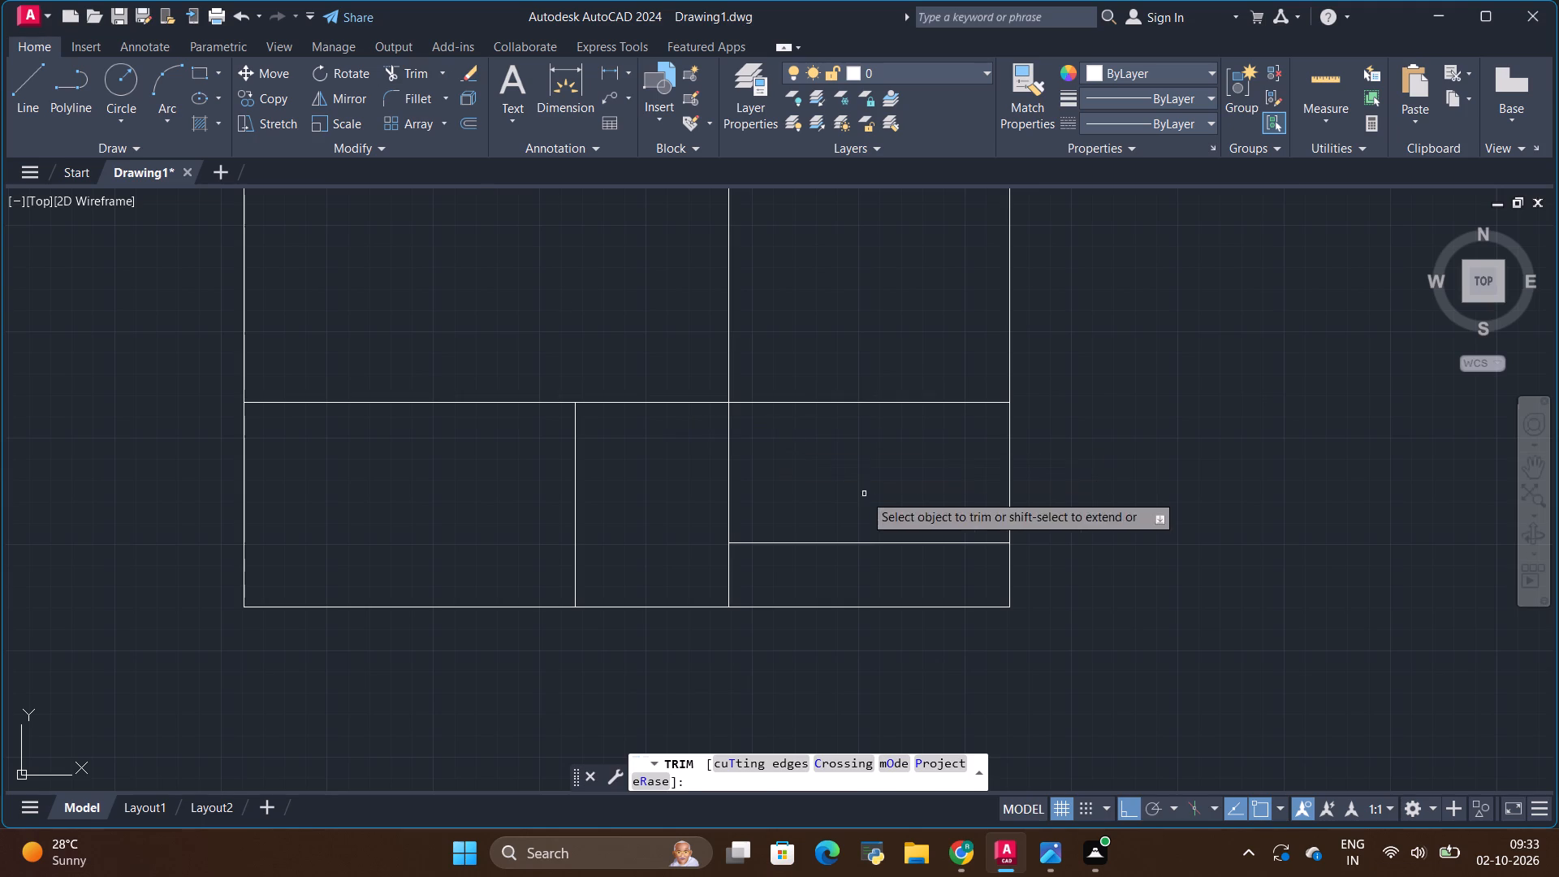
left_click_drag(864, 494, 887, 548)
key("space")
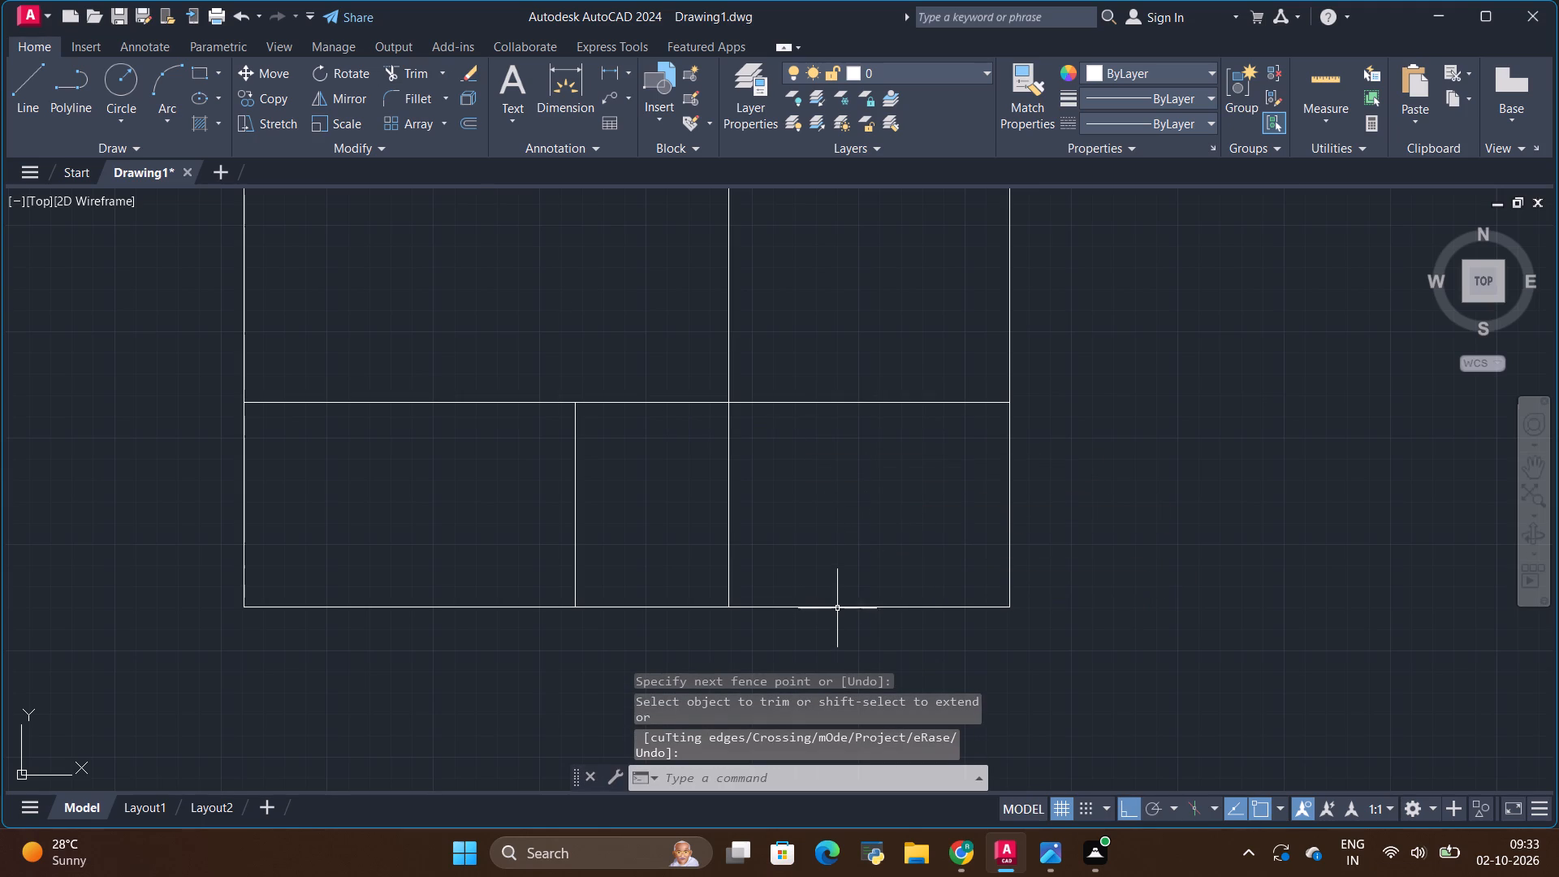
Copy the staircase area's bottom edge line 3' upward to form the lower stair flight's boundary.
left_click(837, 607)
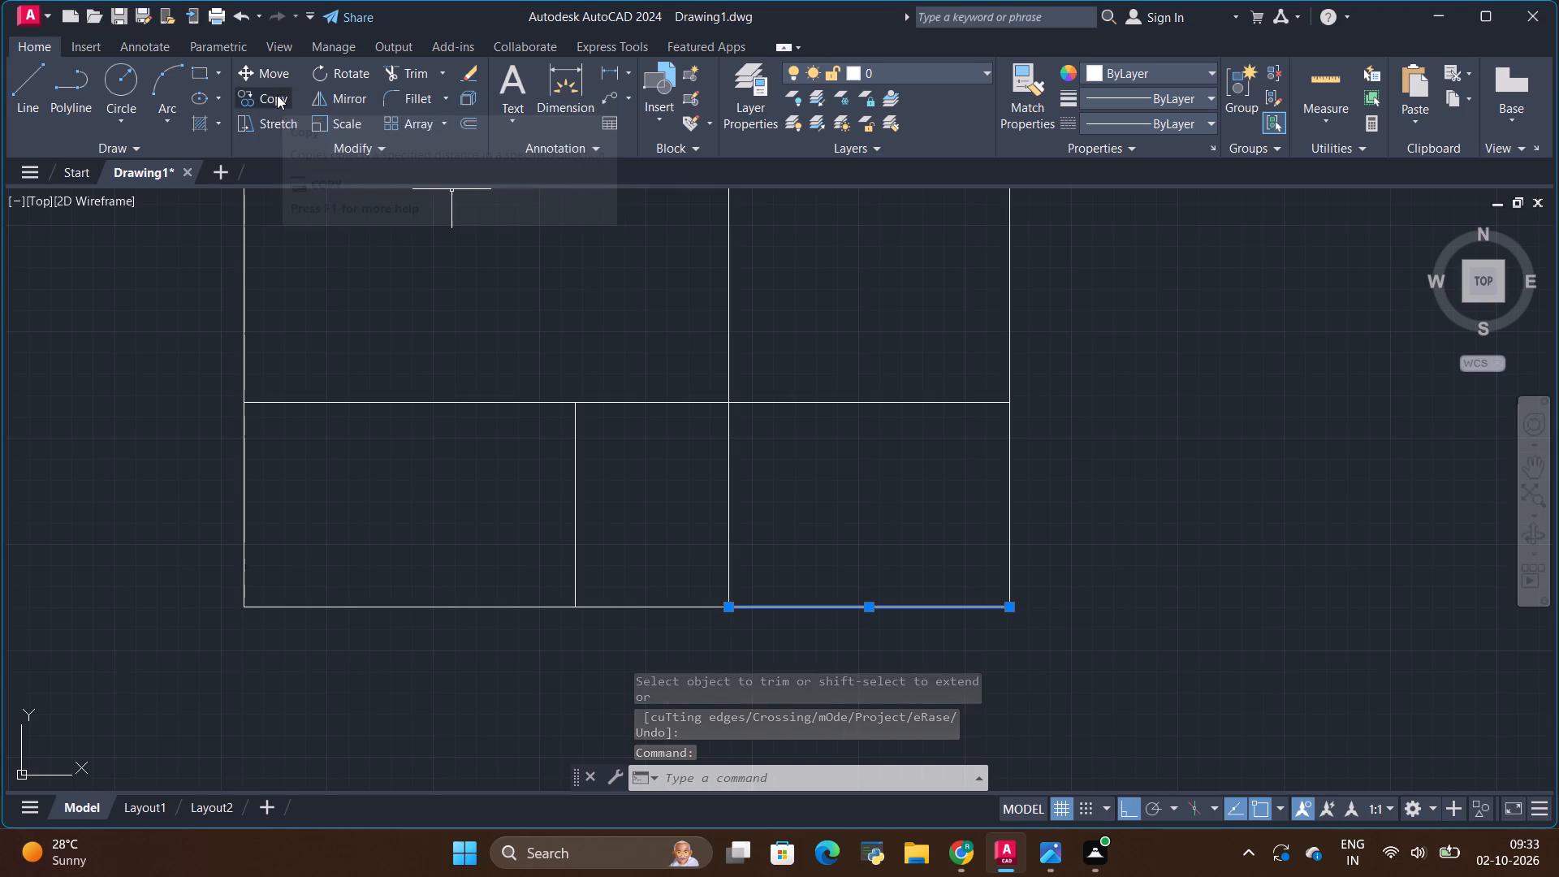
left_click(277, 95)
left_click(862, 602)
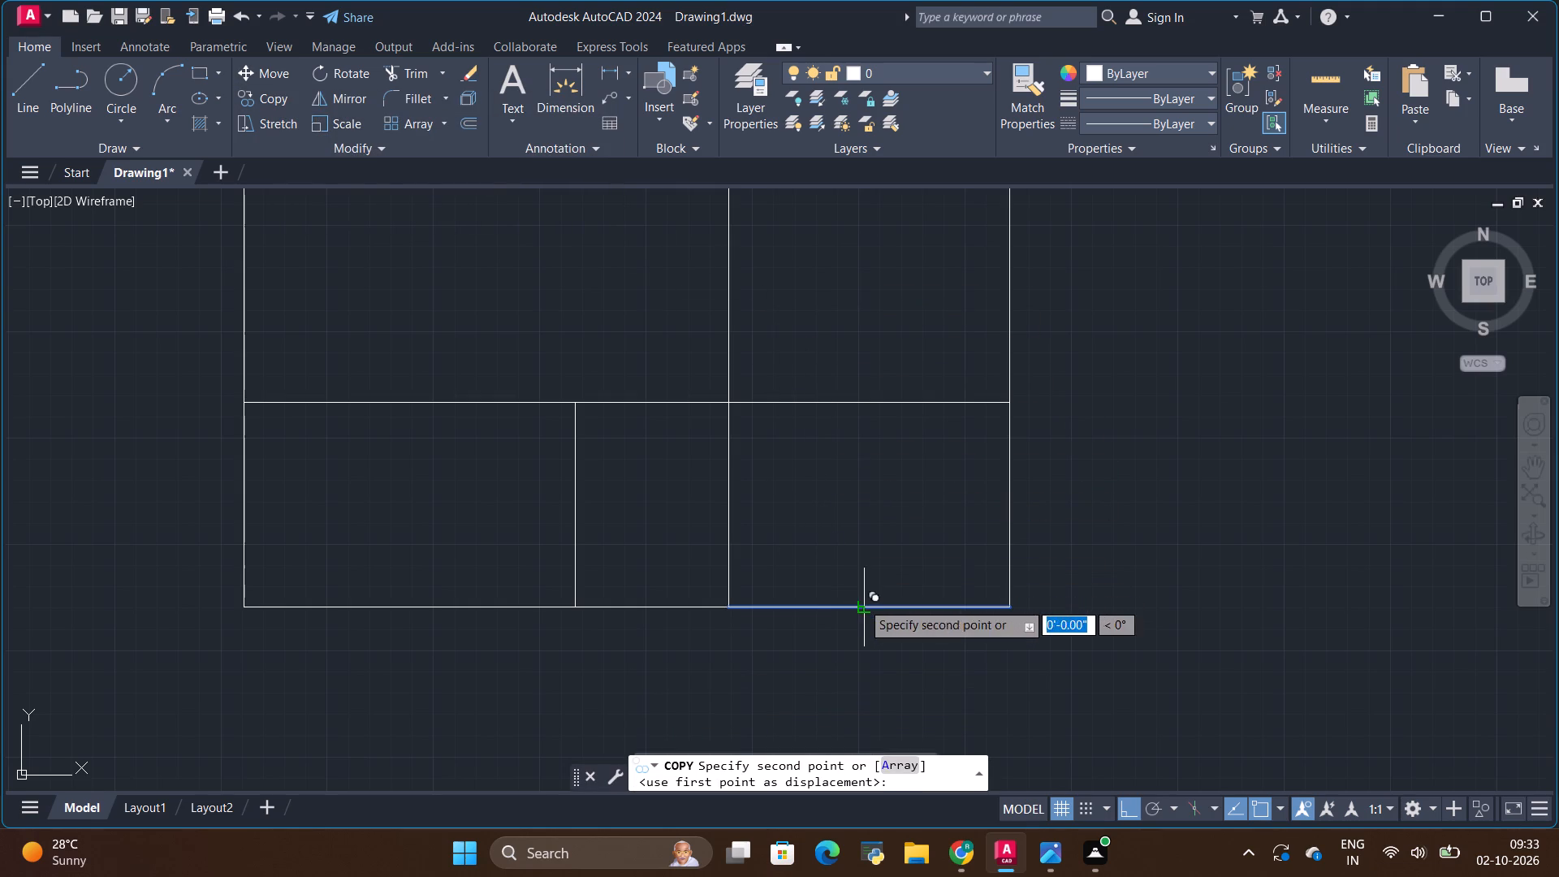
key("BackSpace")
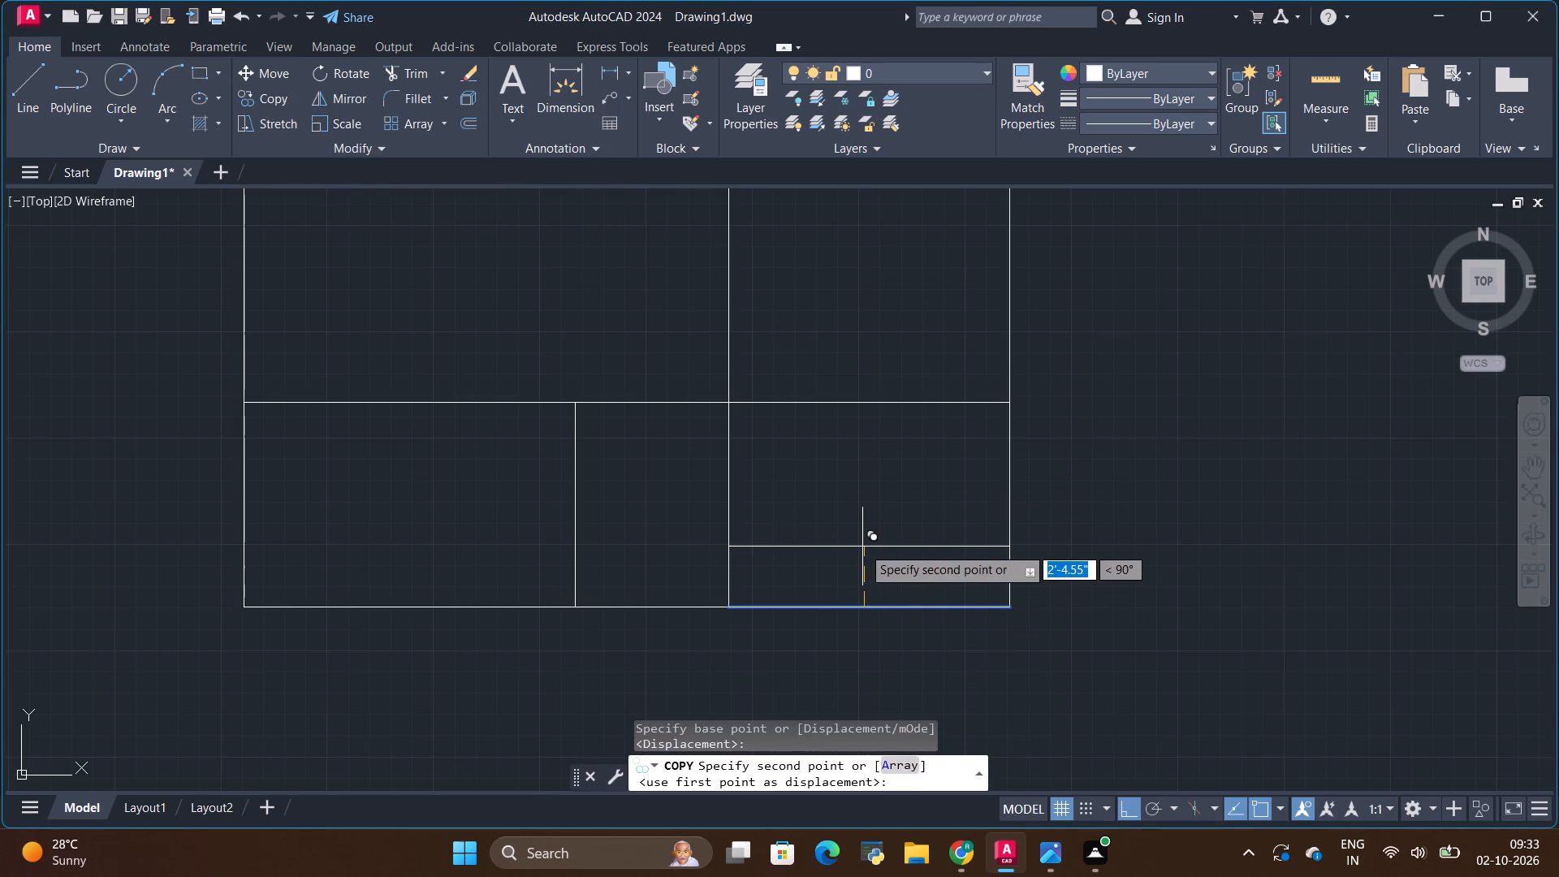
key("BackSpace")
type("3'")
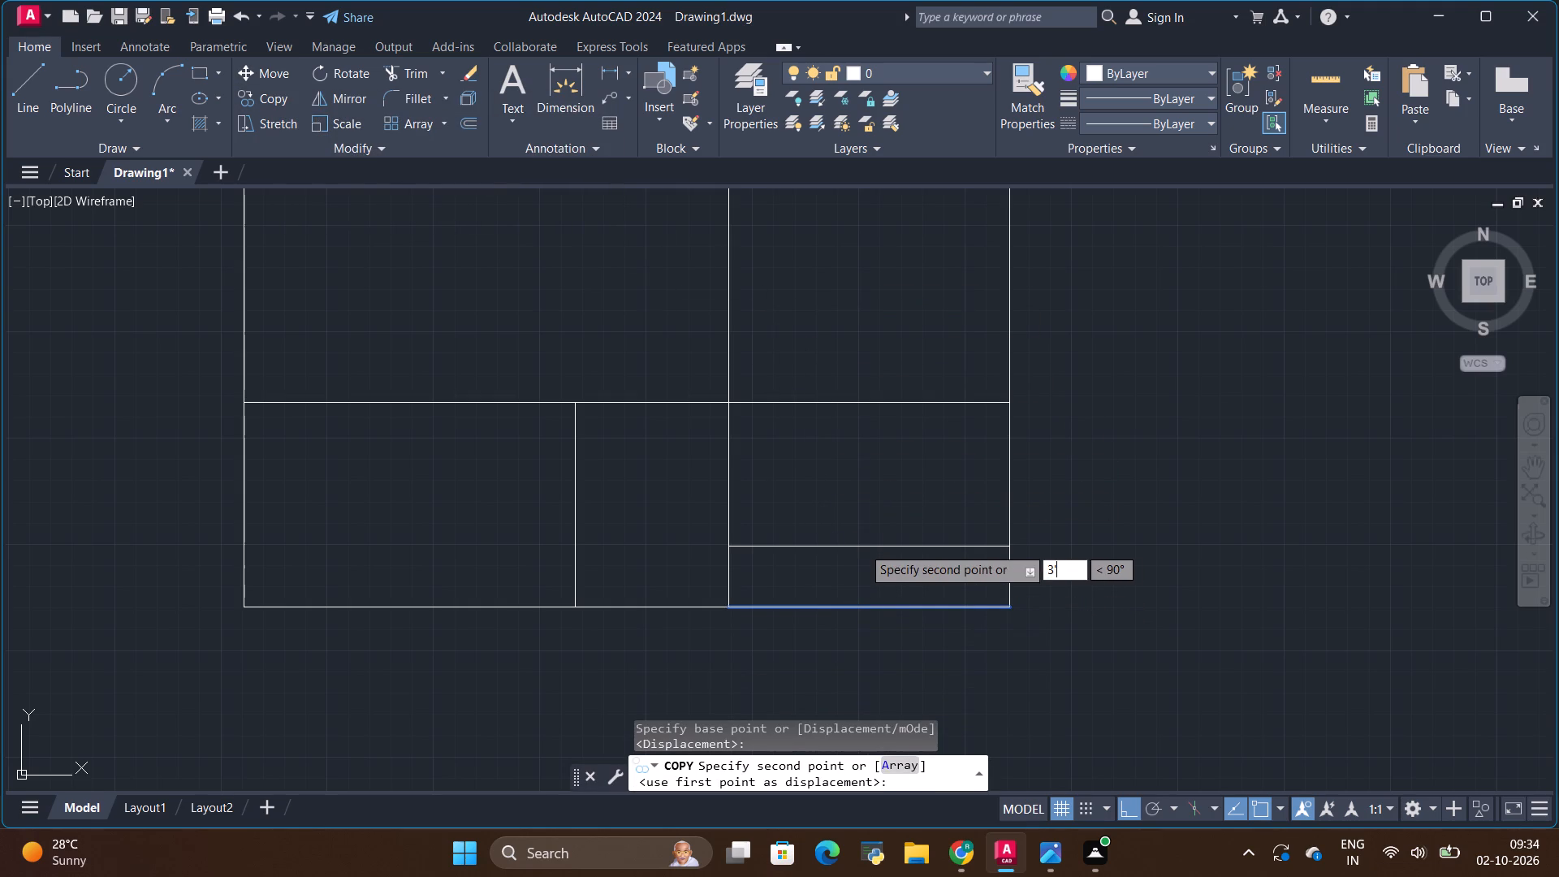
key("Return")
key("Escape")
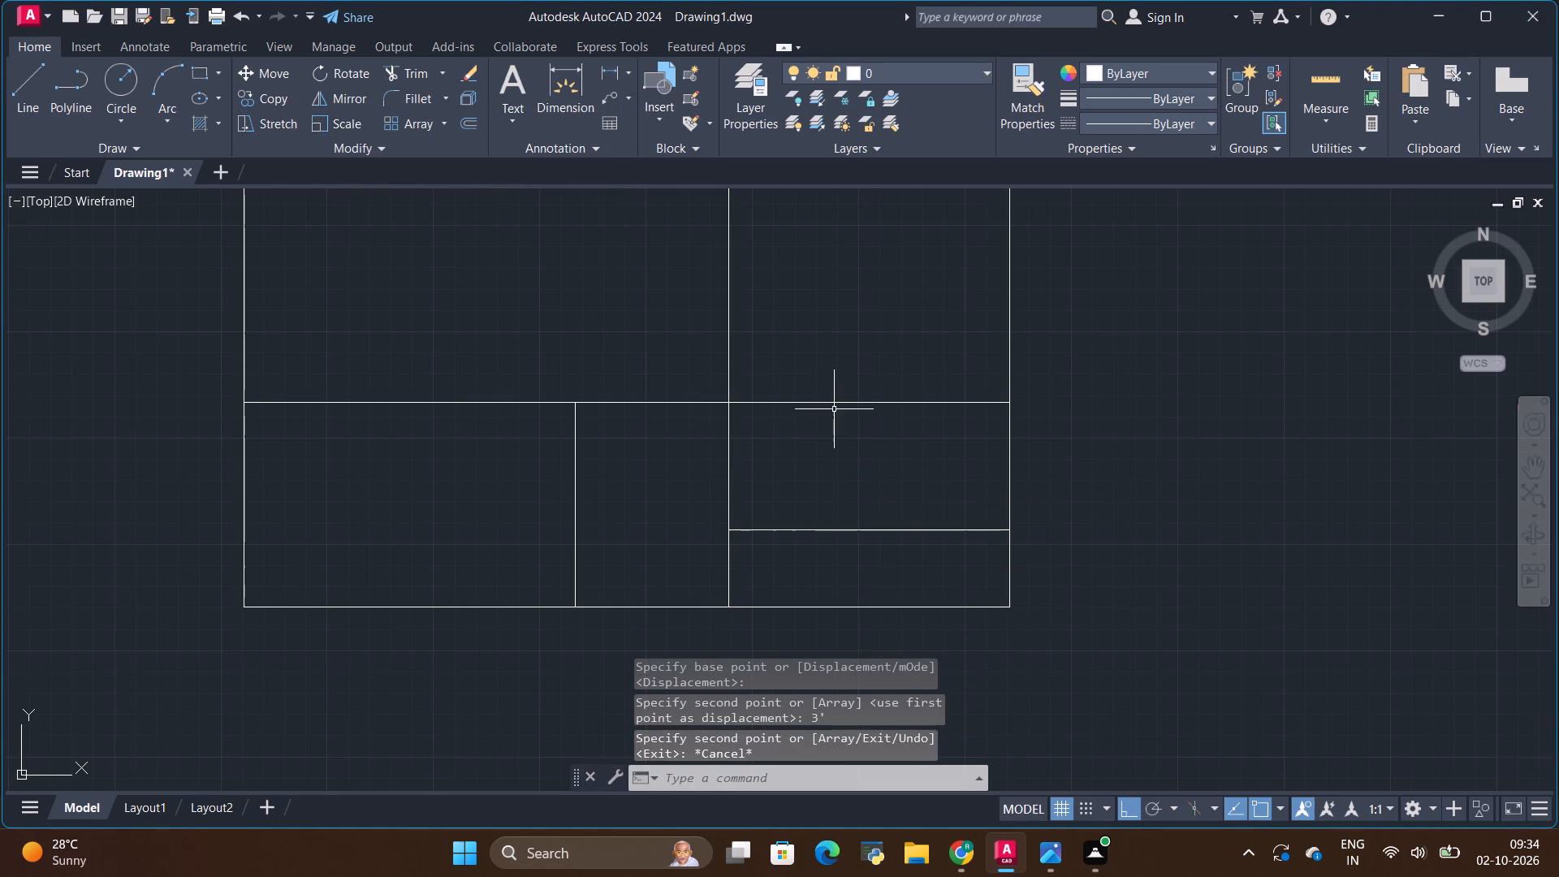
Copy the staircase area's top edge line 3' downward to form the upper stair flight's boundary.
left_click(831, 404)
left_click(266, 101)
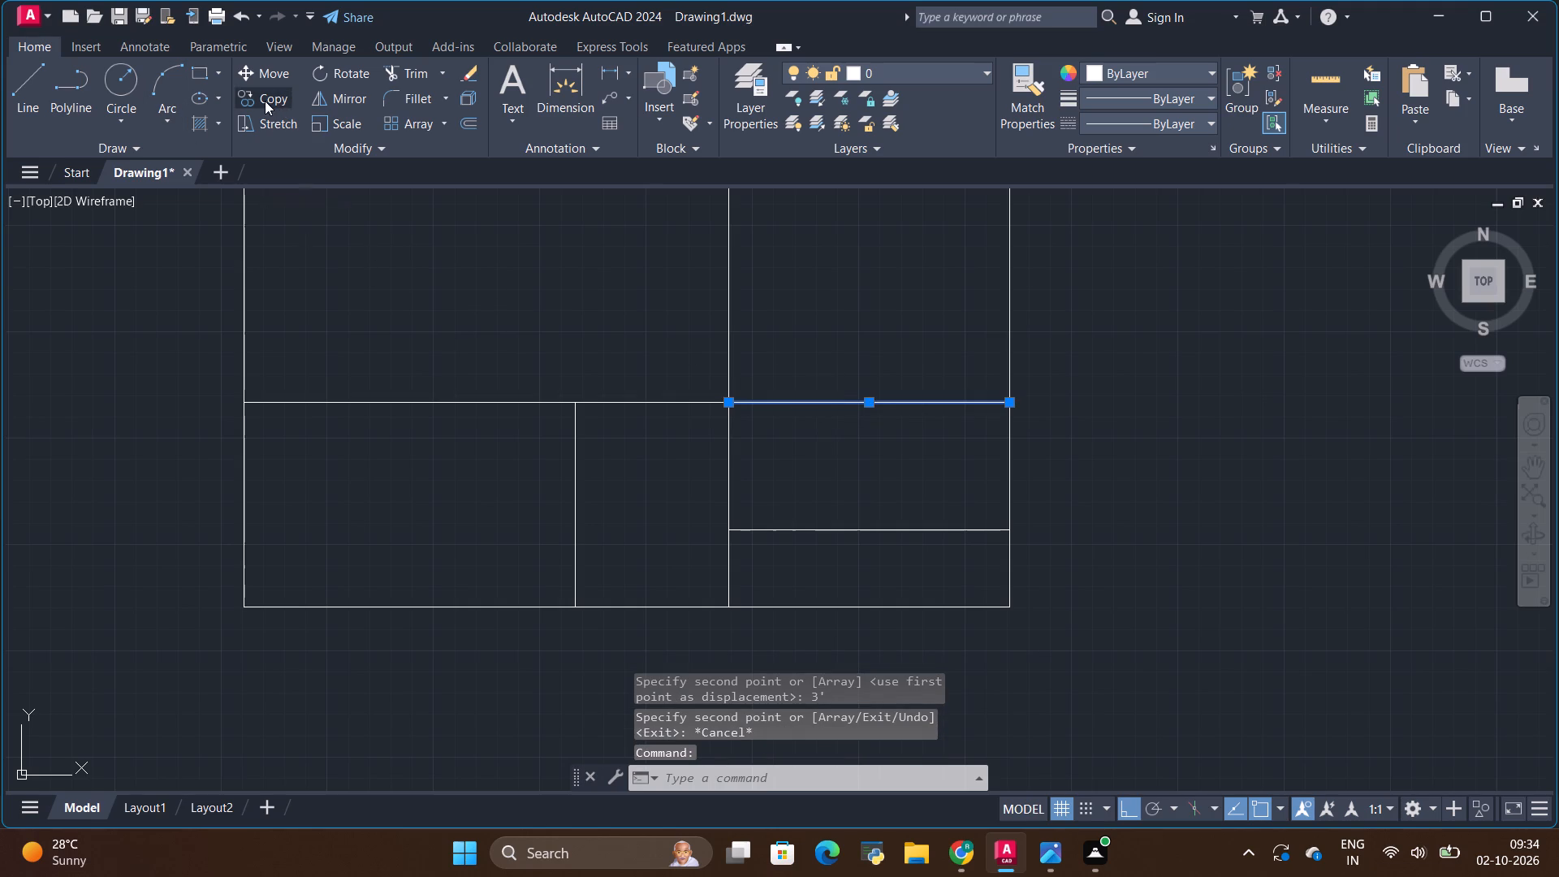
left_click(857, 402)
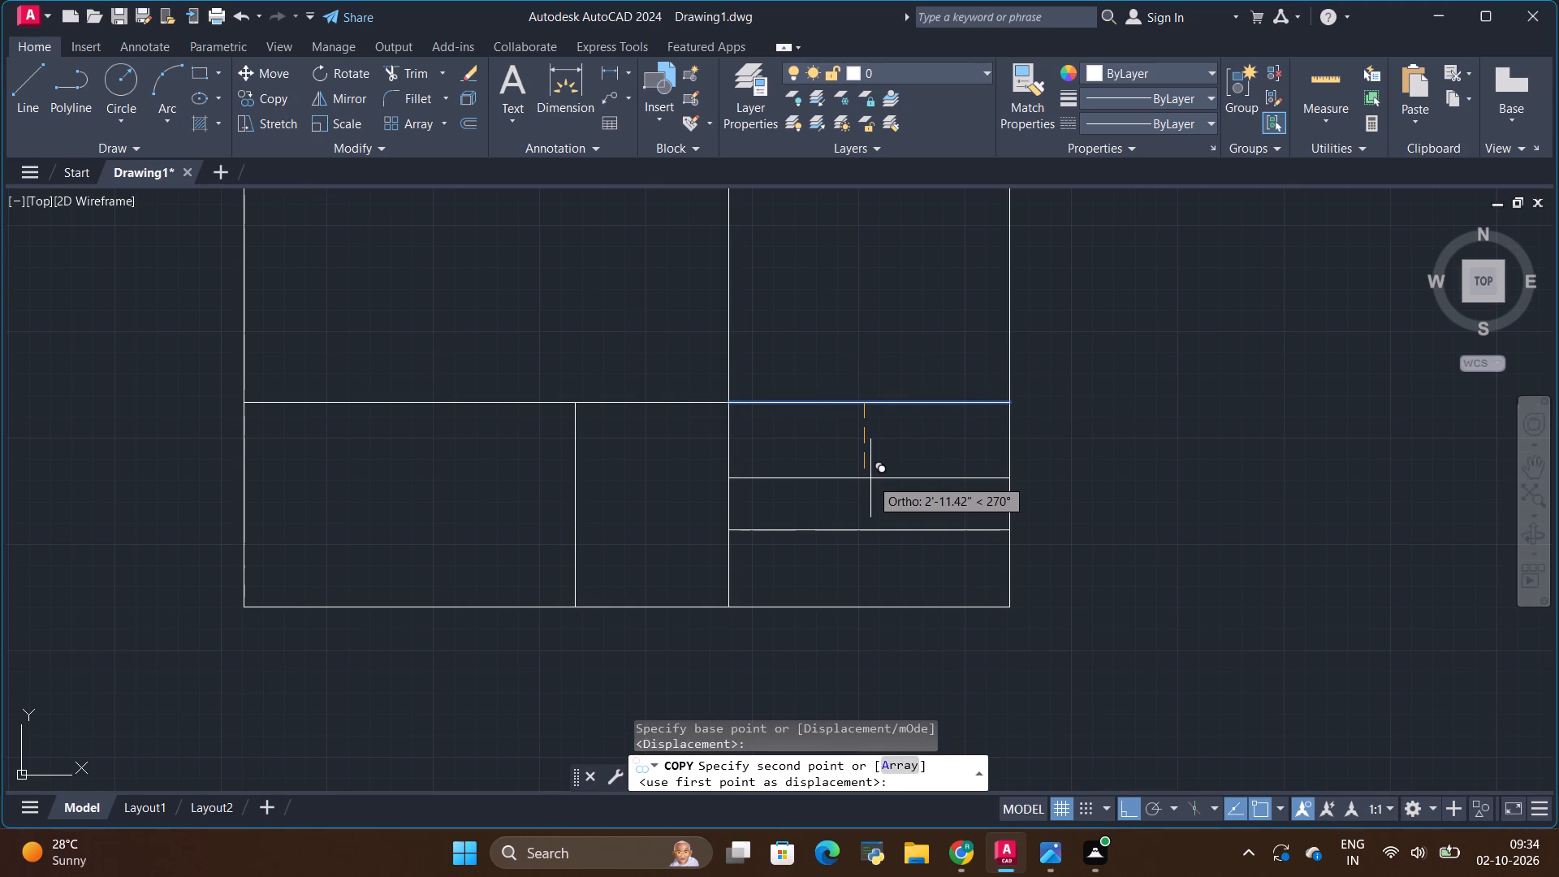
key("BackSpace")
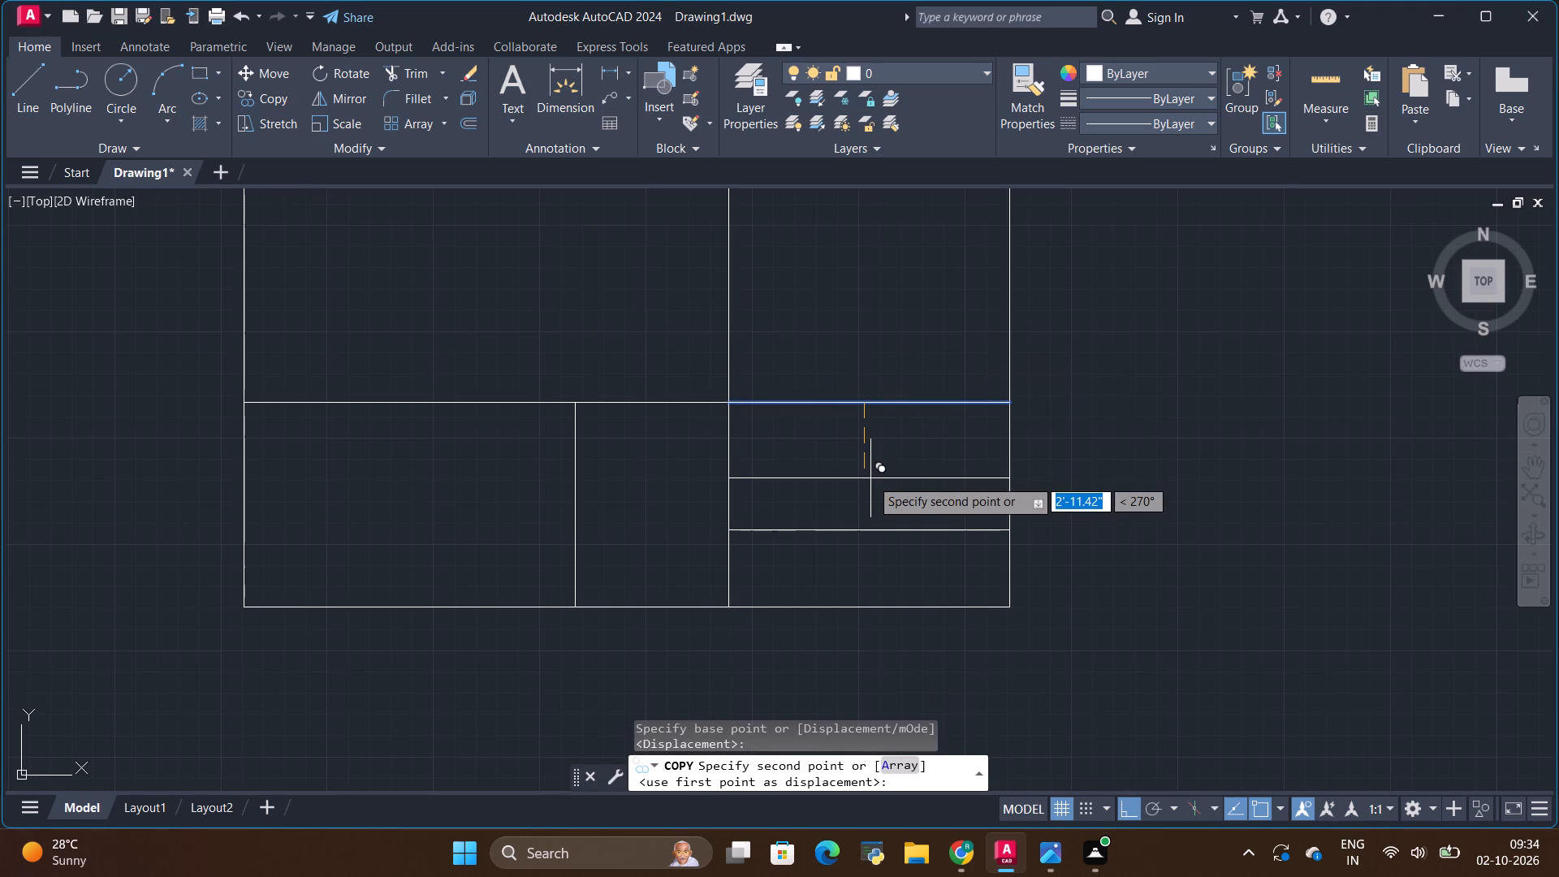
type("3'")
key("Return")
key("Escape")
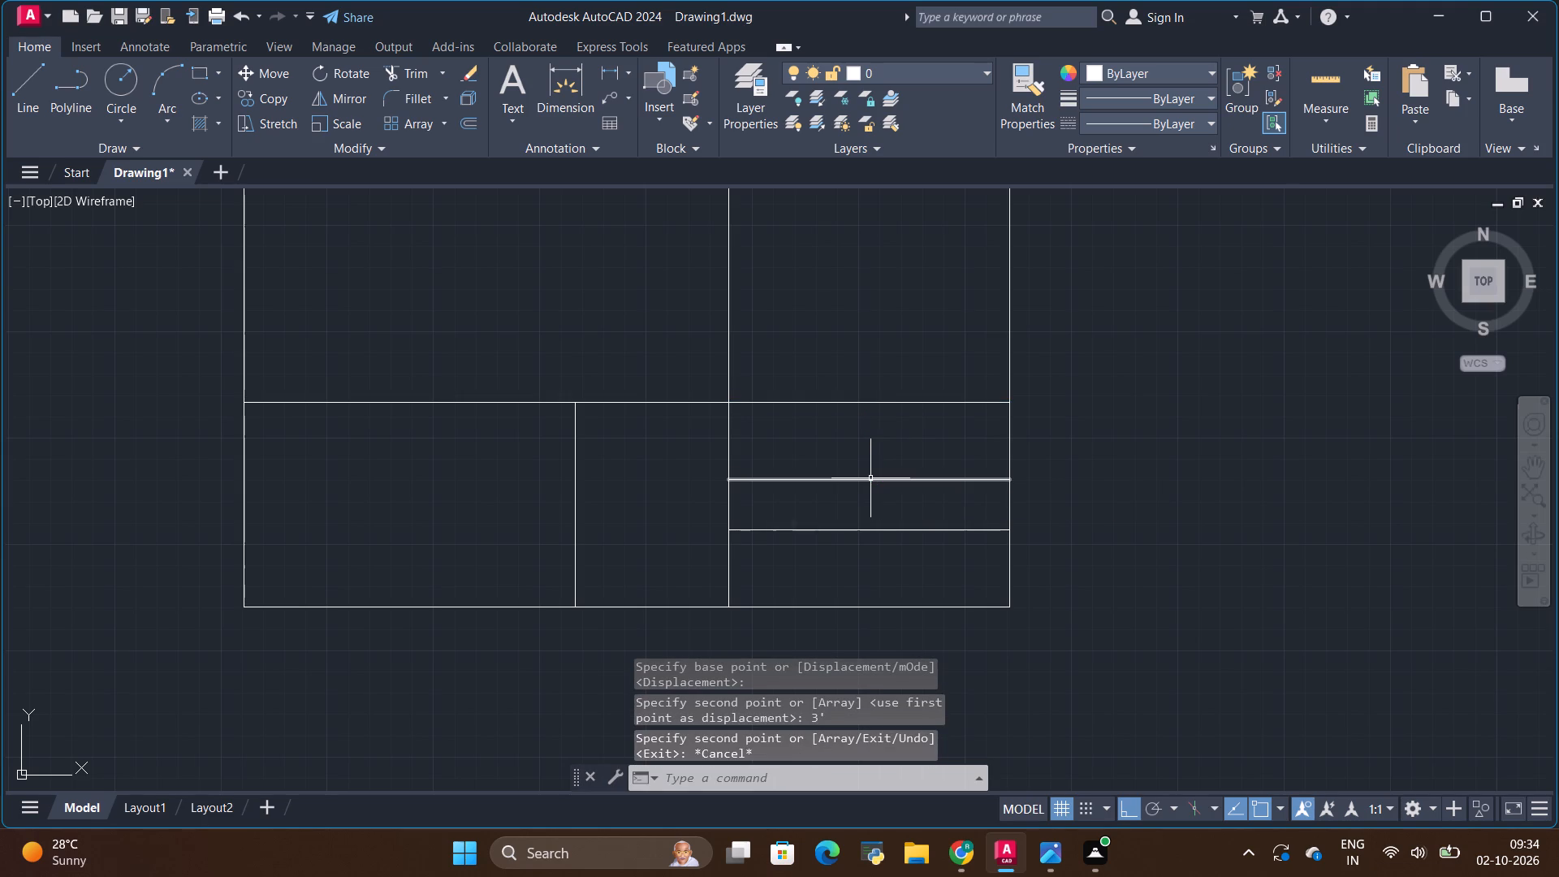
Draw a vertical line along the staircase area's right edge, from its top corner to its bottom corner.
scroll(902, 561, "down", 1)
scroll(902, 564, "up", 2)
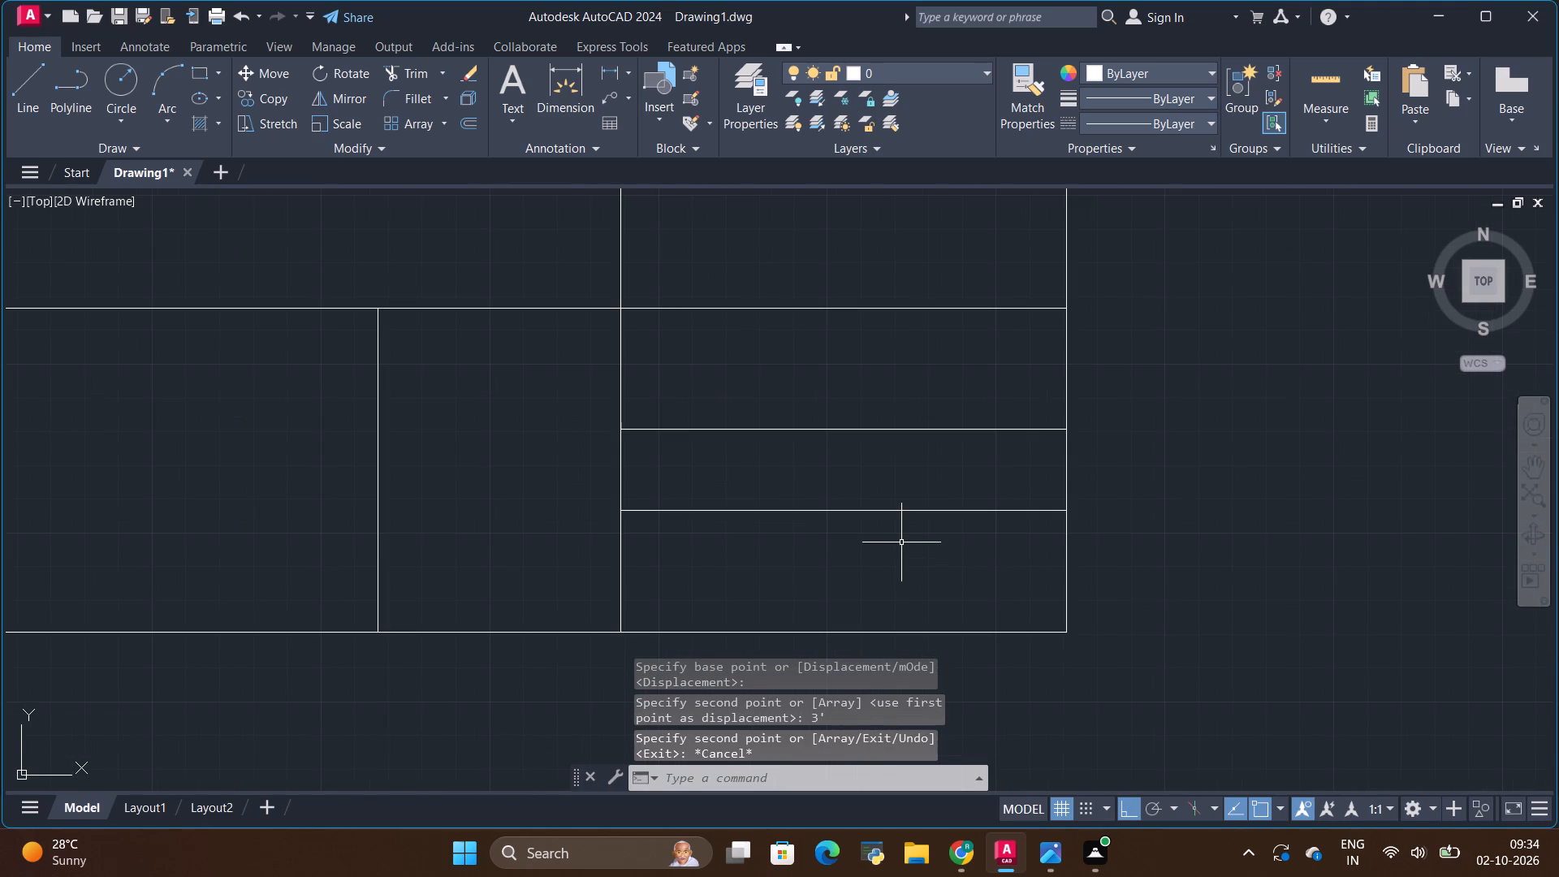
left_click(29, 89)
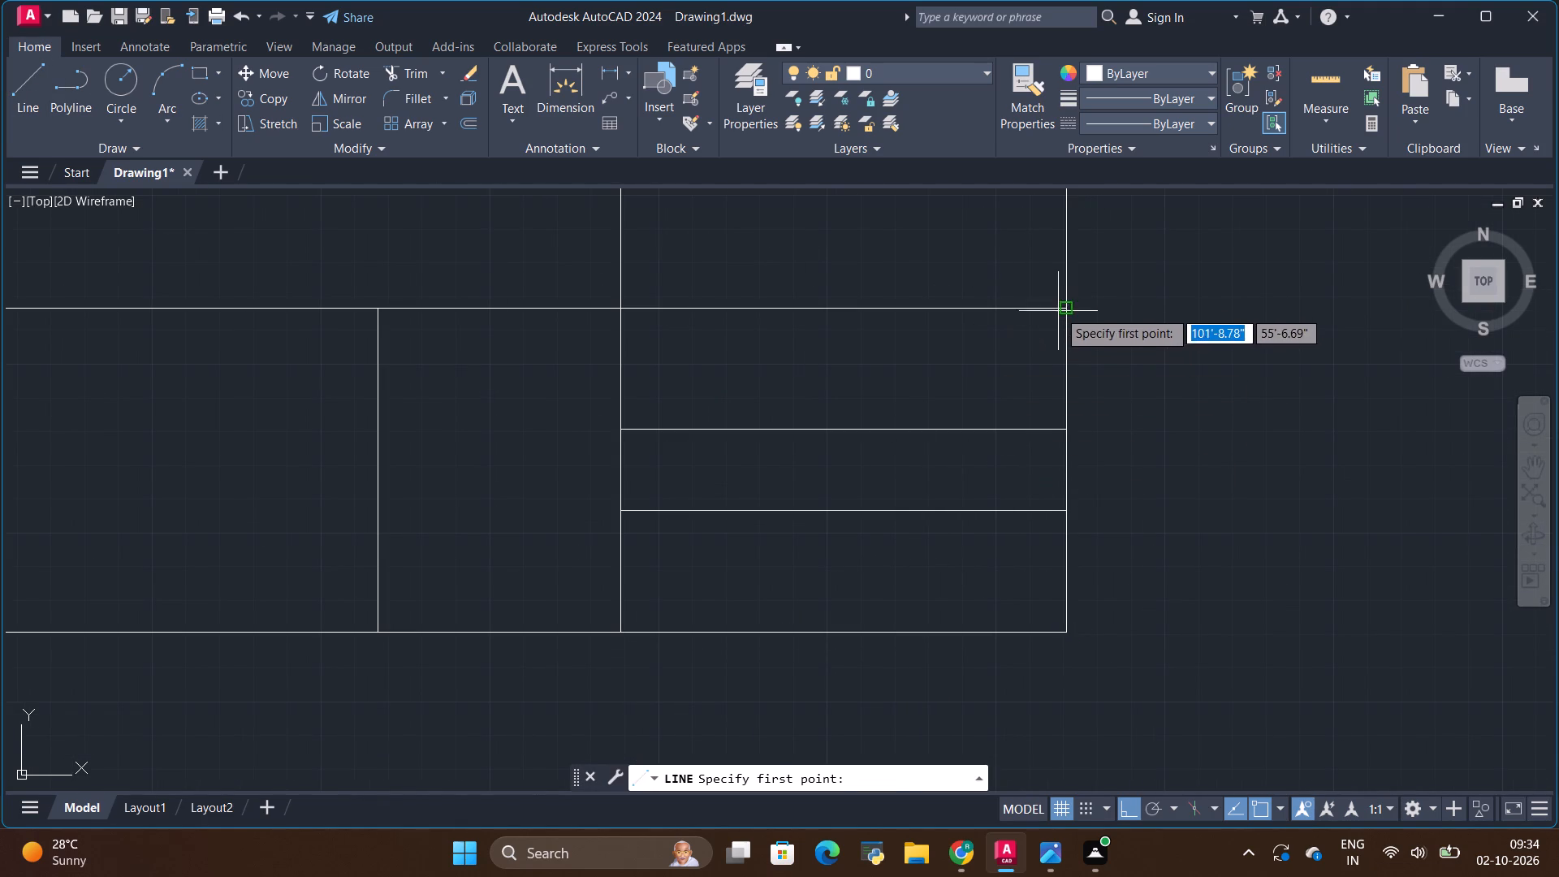
left_click(1059, 305)
left_click(1062, 633)
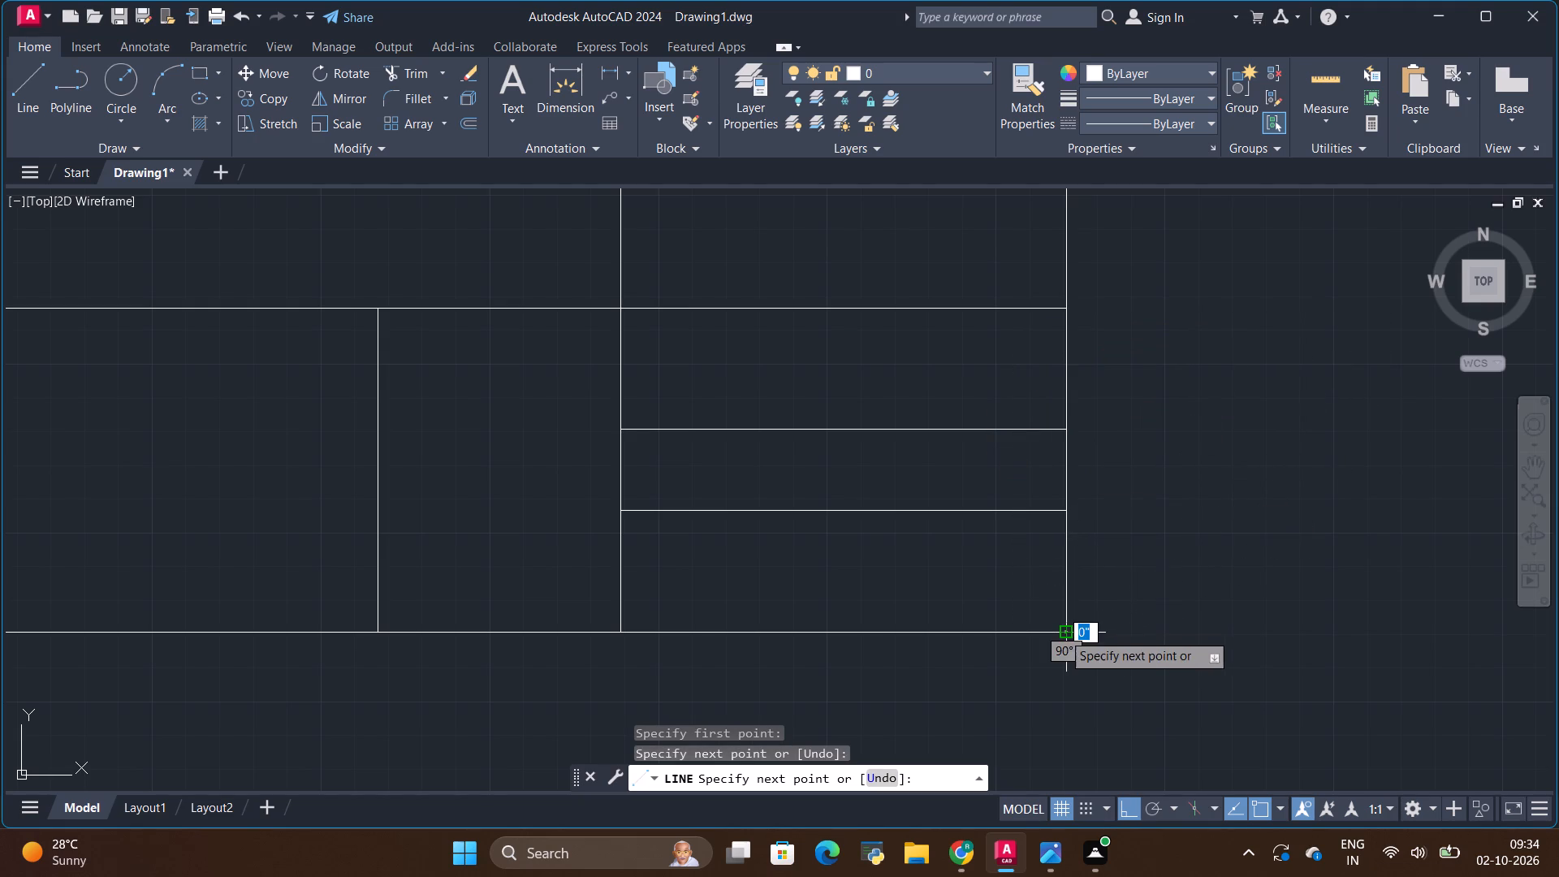
key("Escape")
Copy the plan's right outer wall line 9" inward to the left.
scroll(1008, 549, "down", 2)
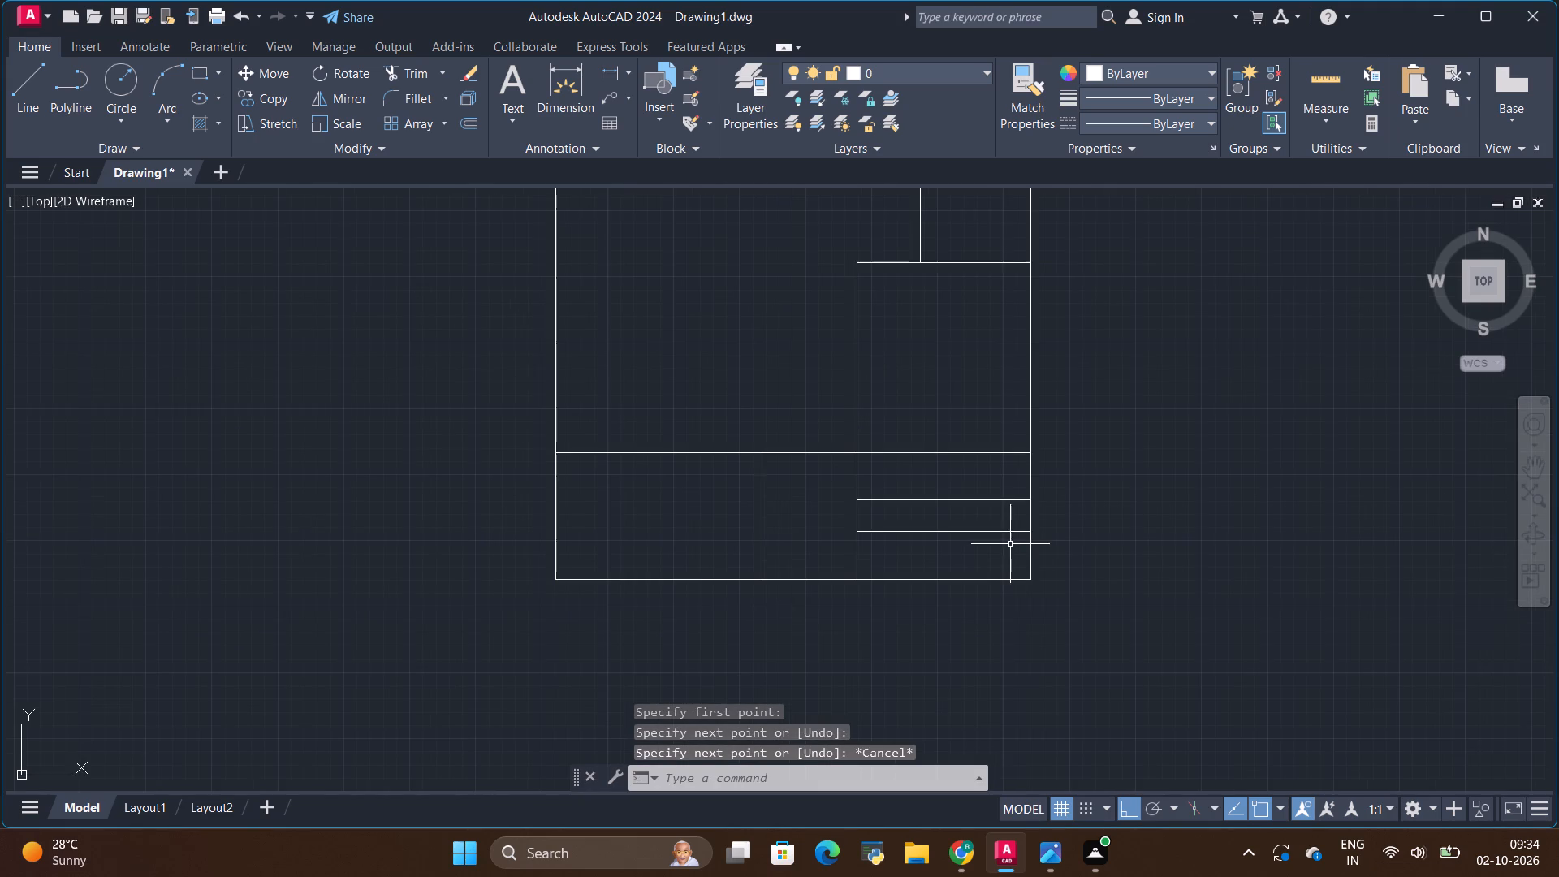
key("alt+Tab")
key("alt+Tab")
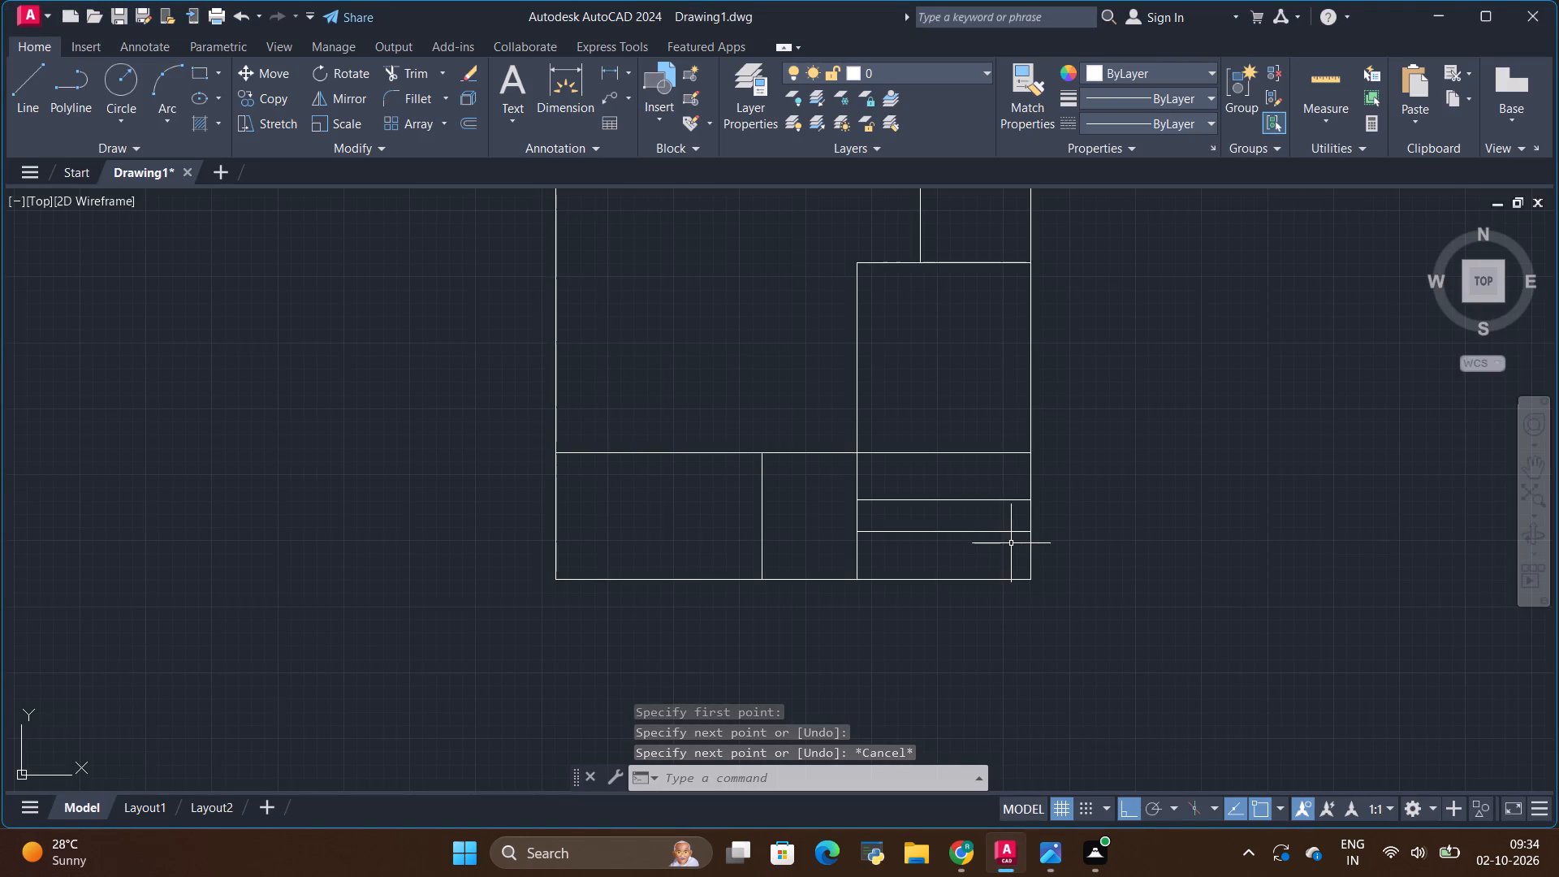
left_click(1029, 350)
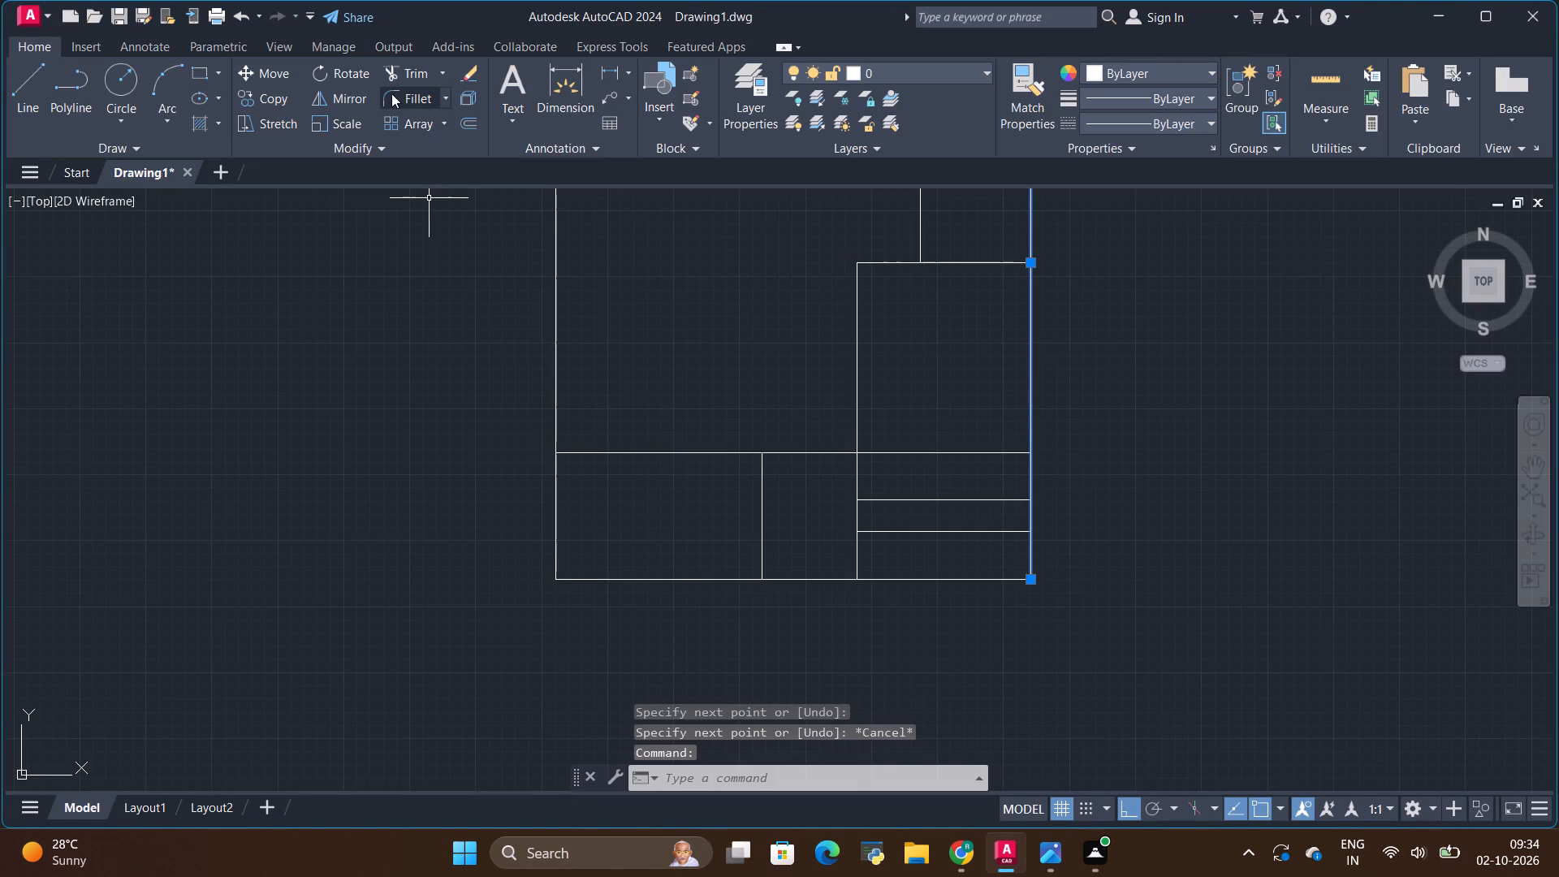
left_click(274, 105)
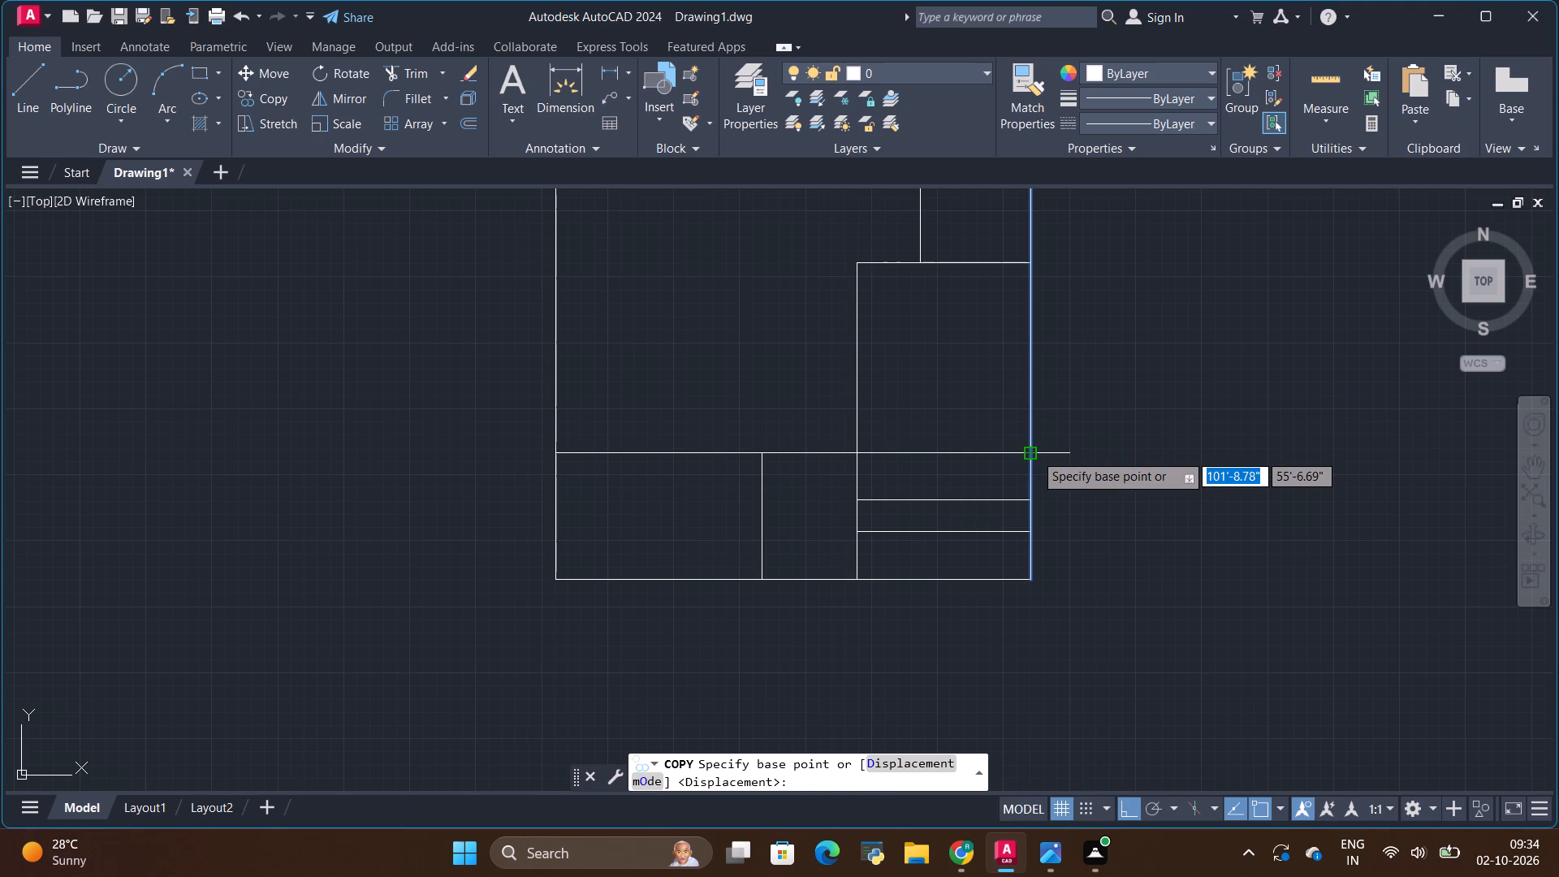
left_click(1034, 453)
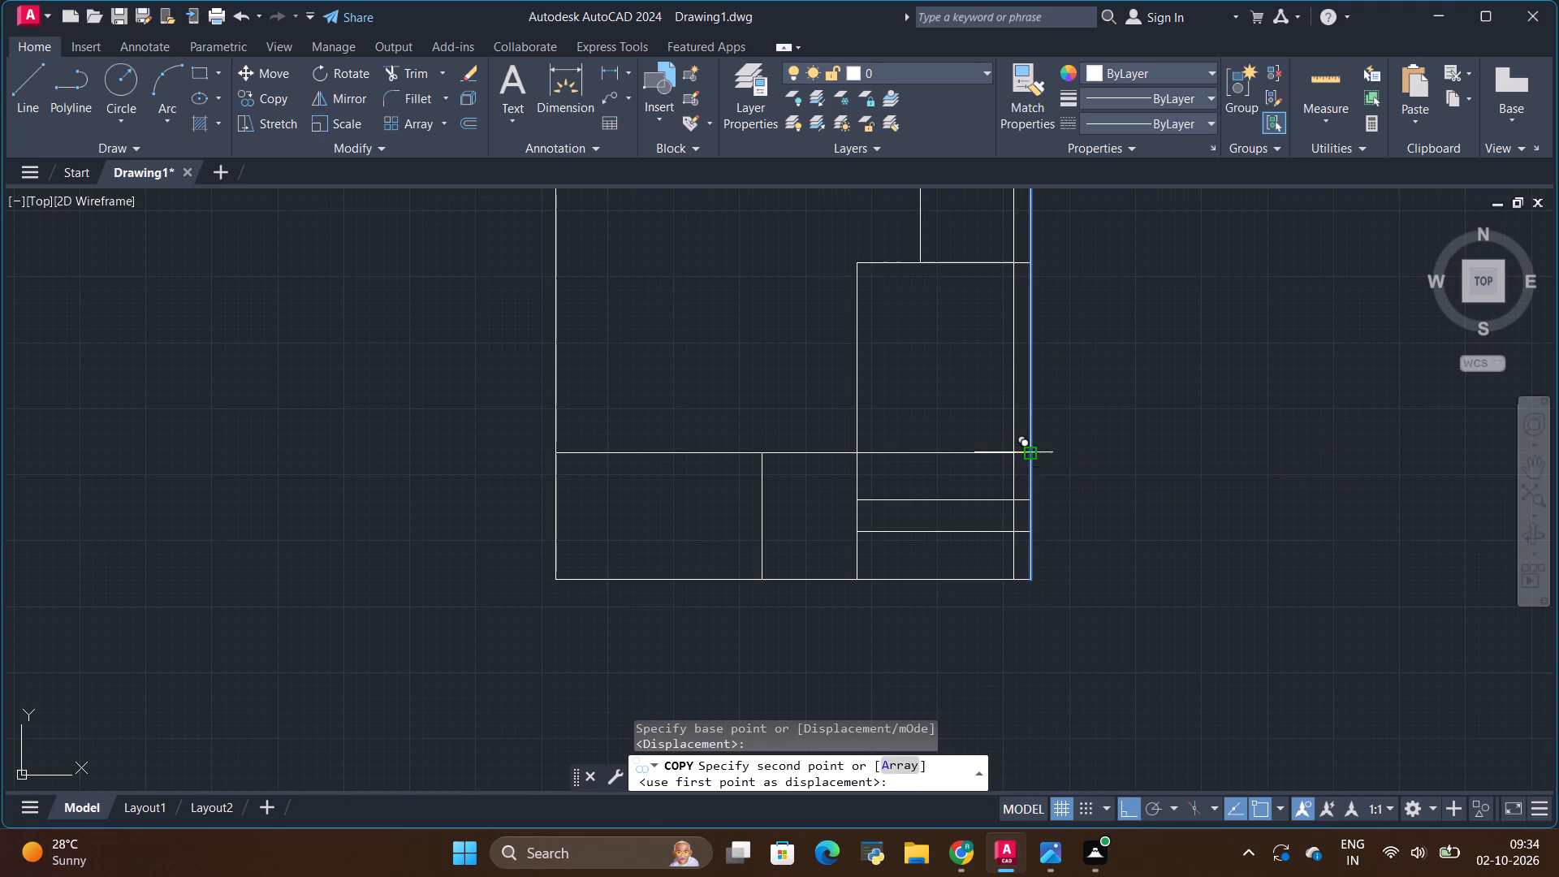
key("BackSpace")
key("9")
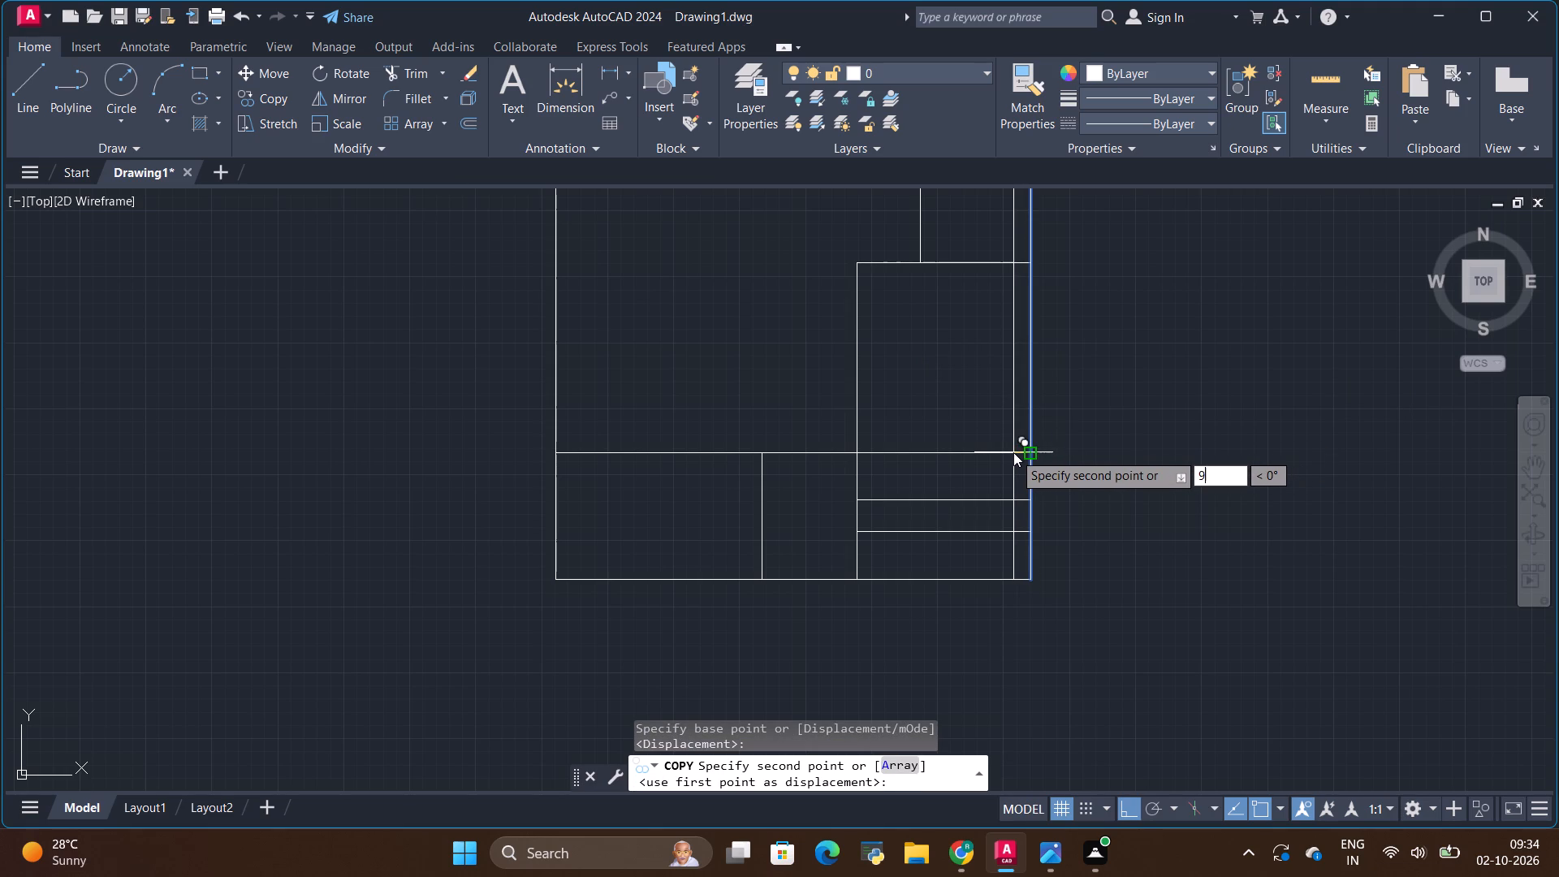
key("shift+quotedbl")
key("Return")
key("Escape")
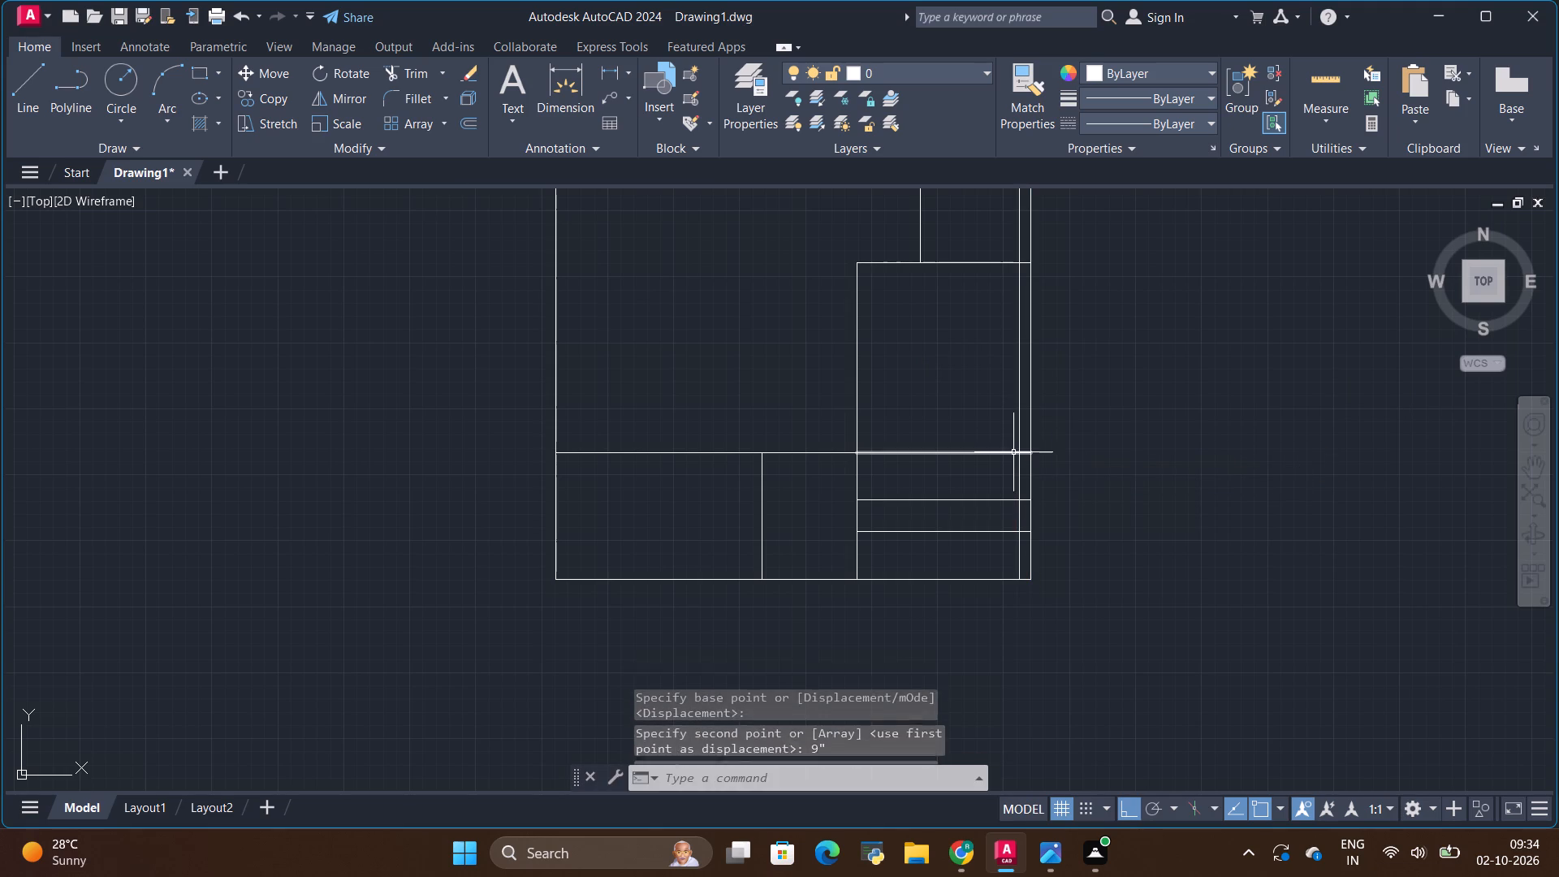
Draw a vertical line over the 9" inner wall line, from the staircase area's bottom edge to its top edge.
scroll(1027, 477, "down", 3)
scroll(1033, 442, "up", 2)
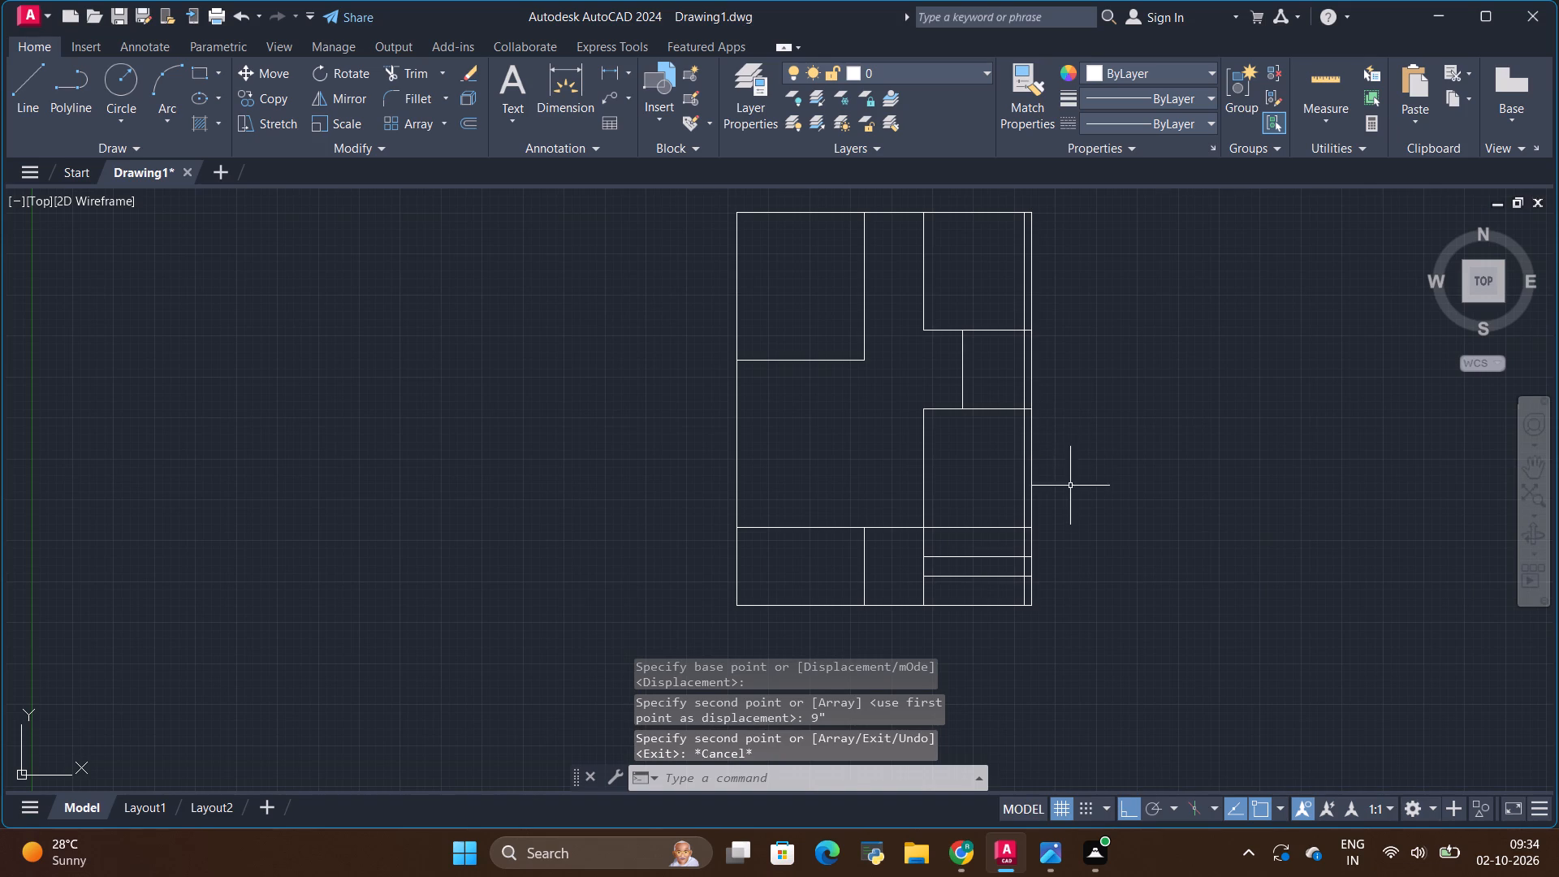
scroll(1027, 525, "up", 1)
scroll(1019, 536, "down", 1)
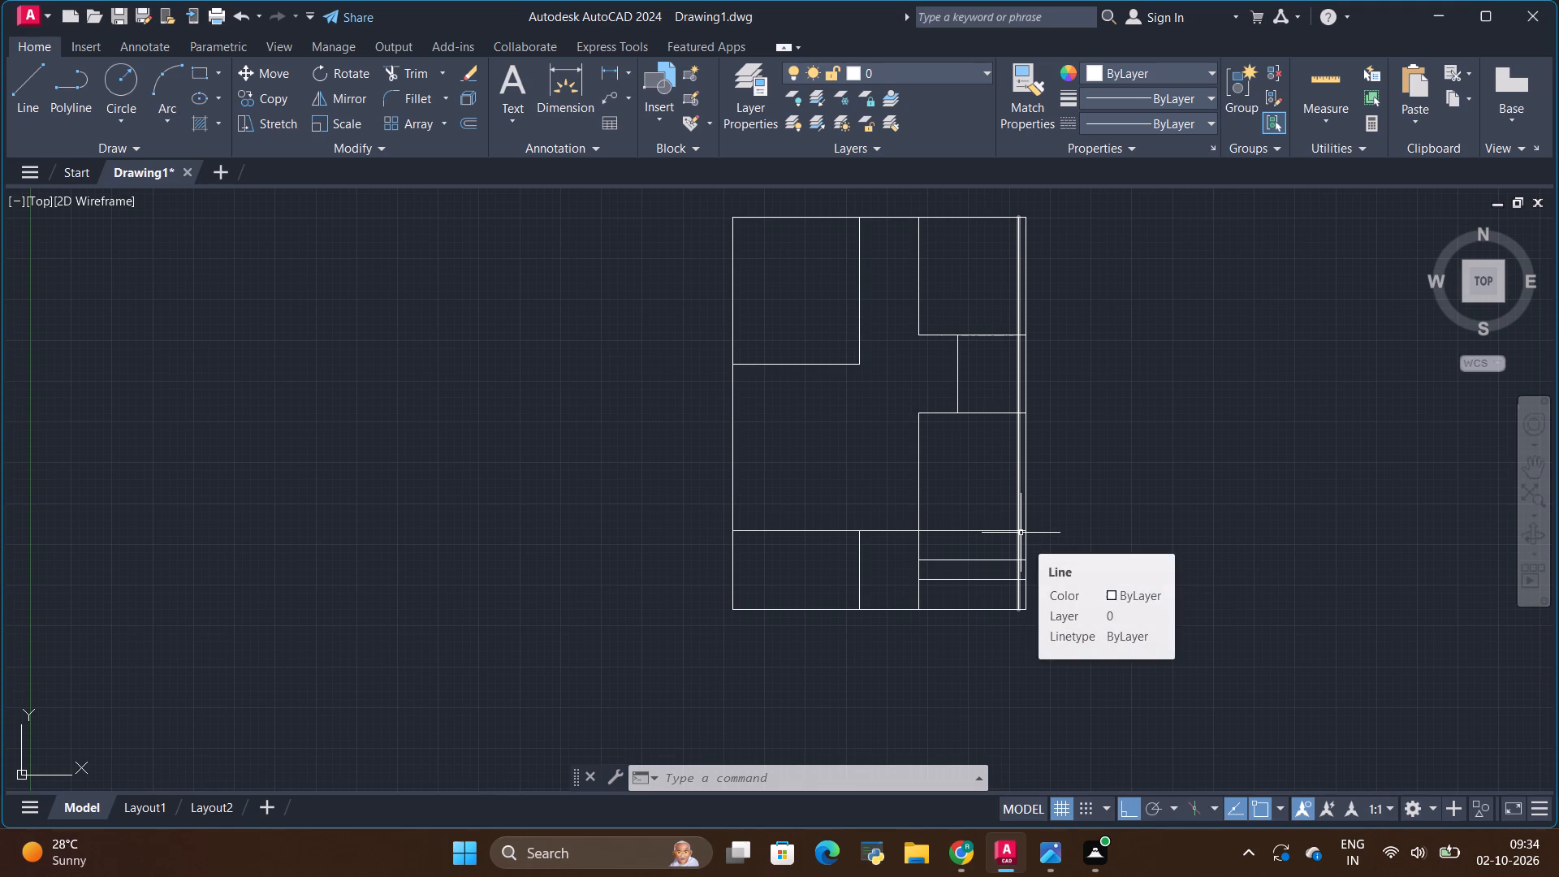
scroll(1036, 530, "up", 1)
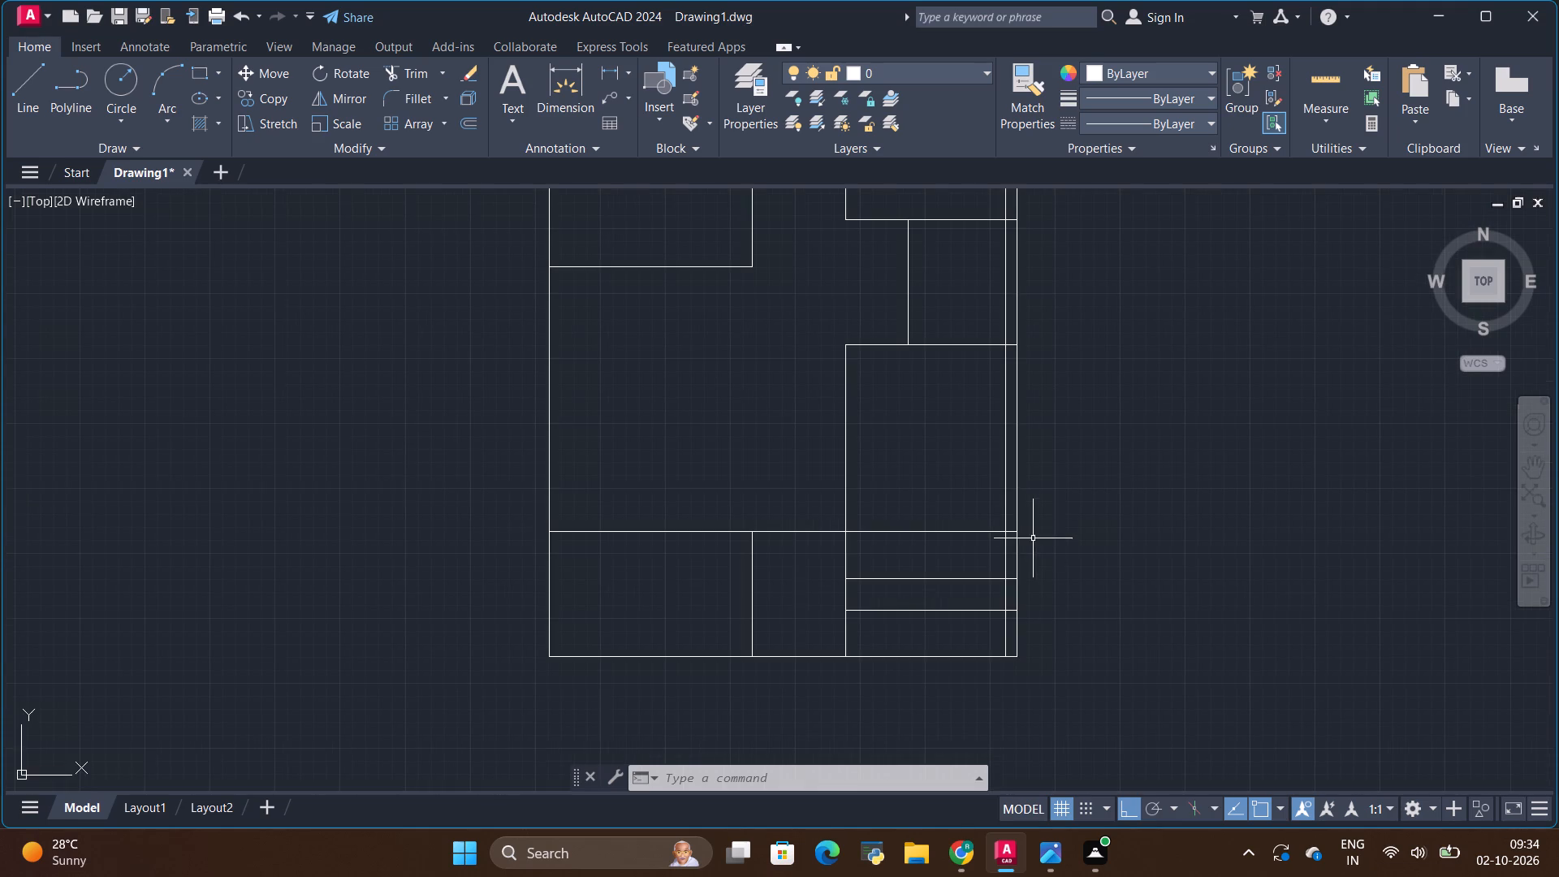
scroll(1002, 657, "up", 1)
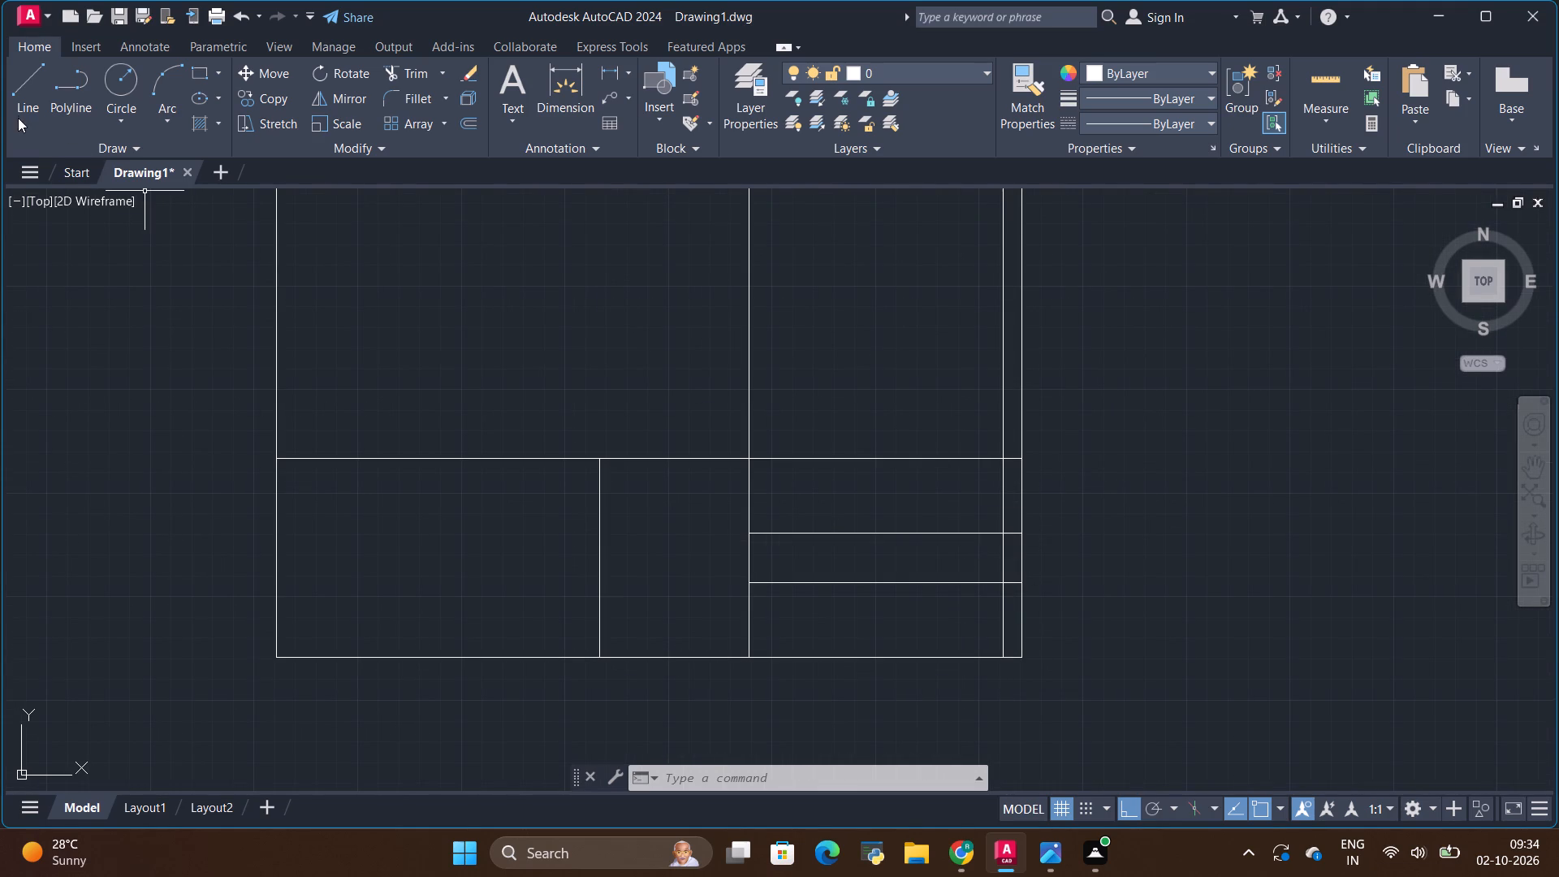
left_click(21, 82)
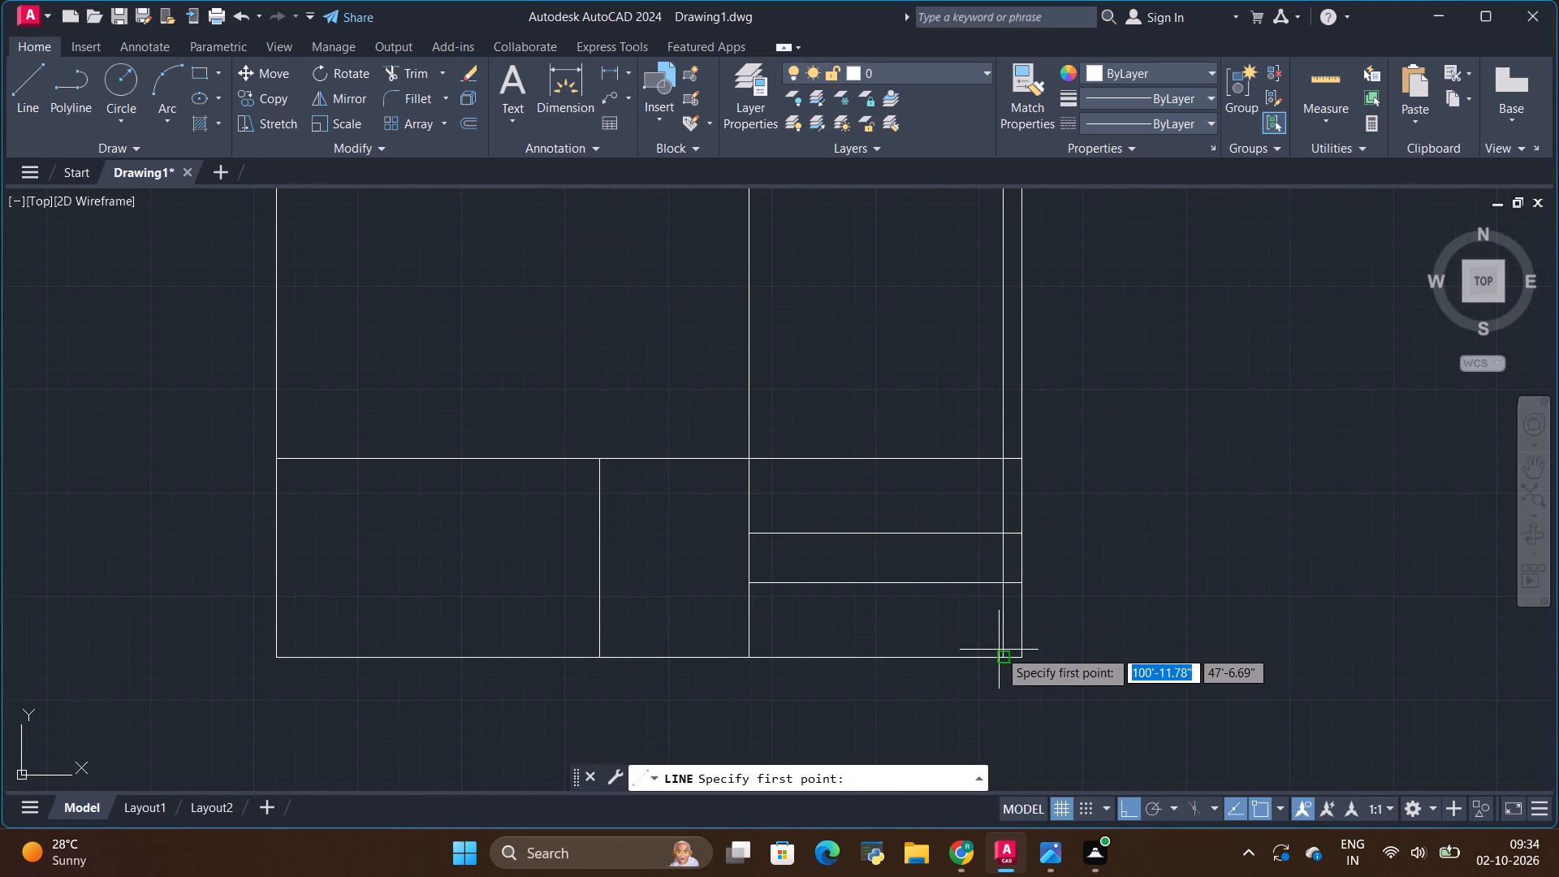
left_click(999, 650)
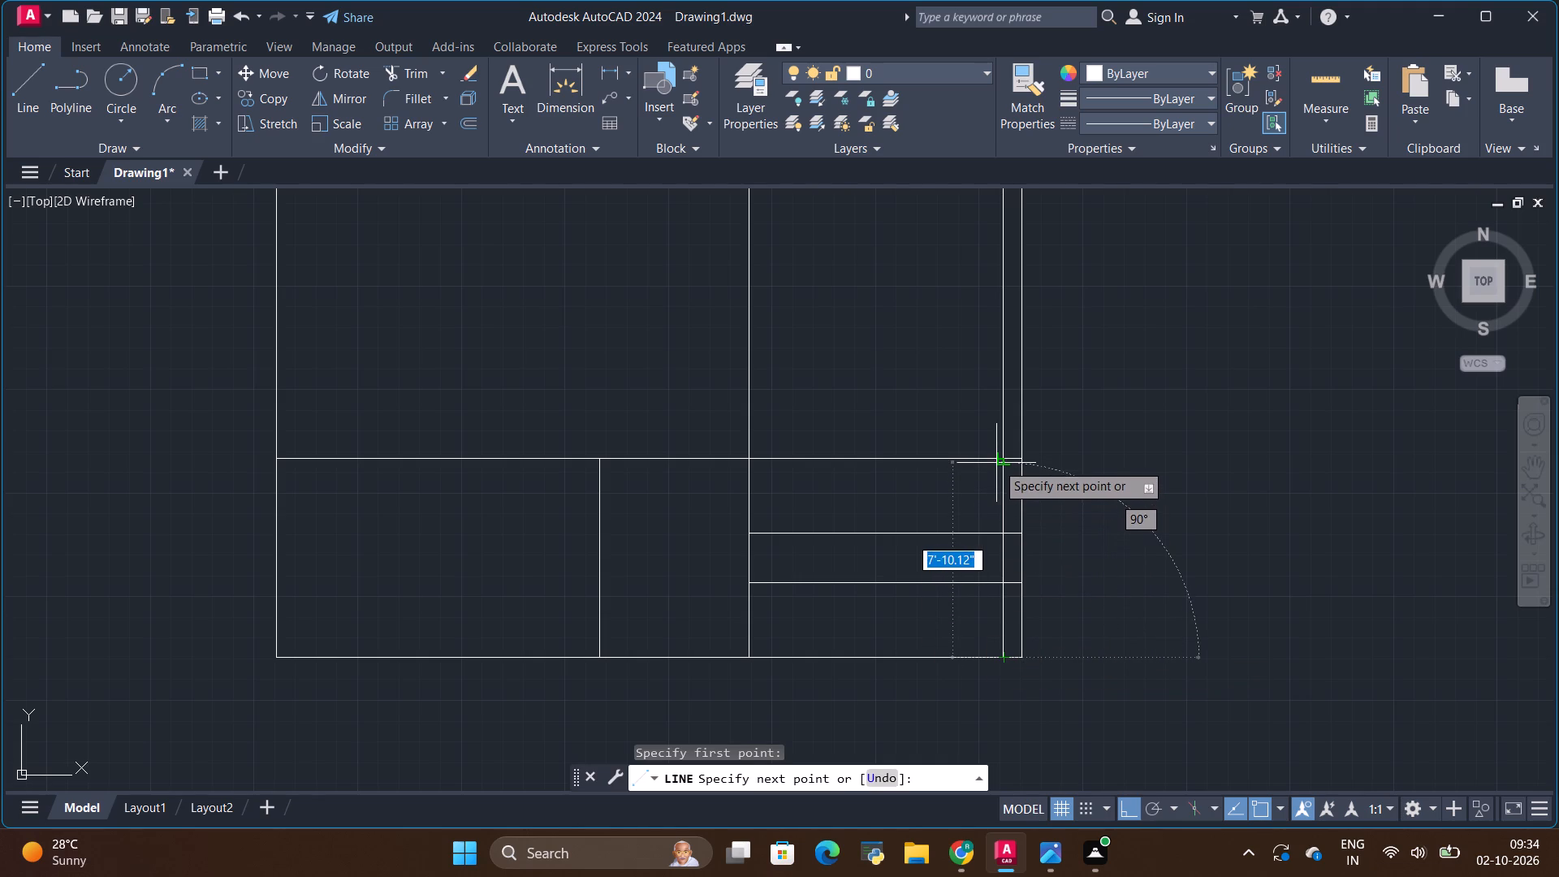
left_click(997, 462)
key("Escape")
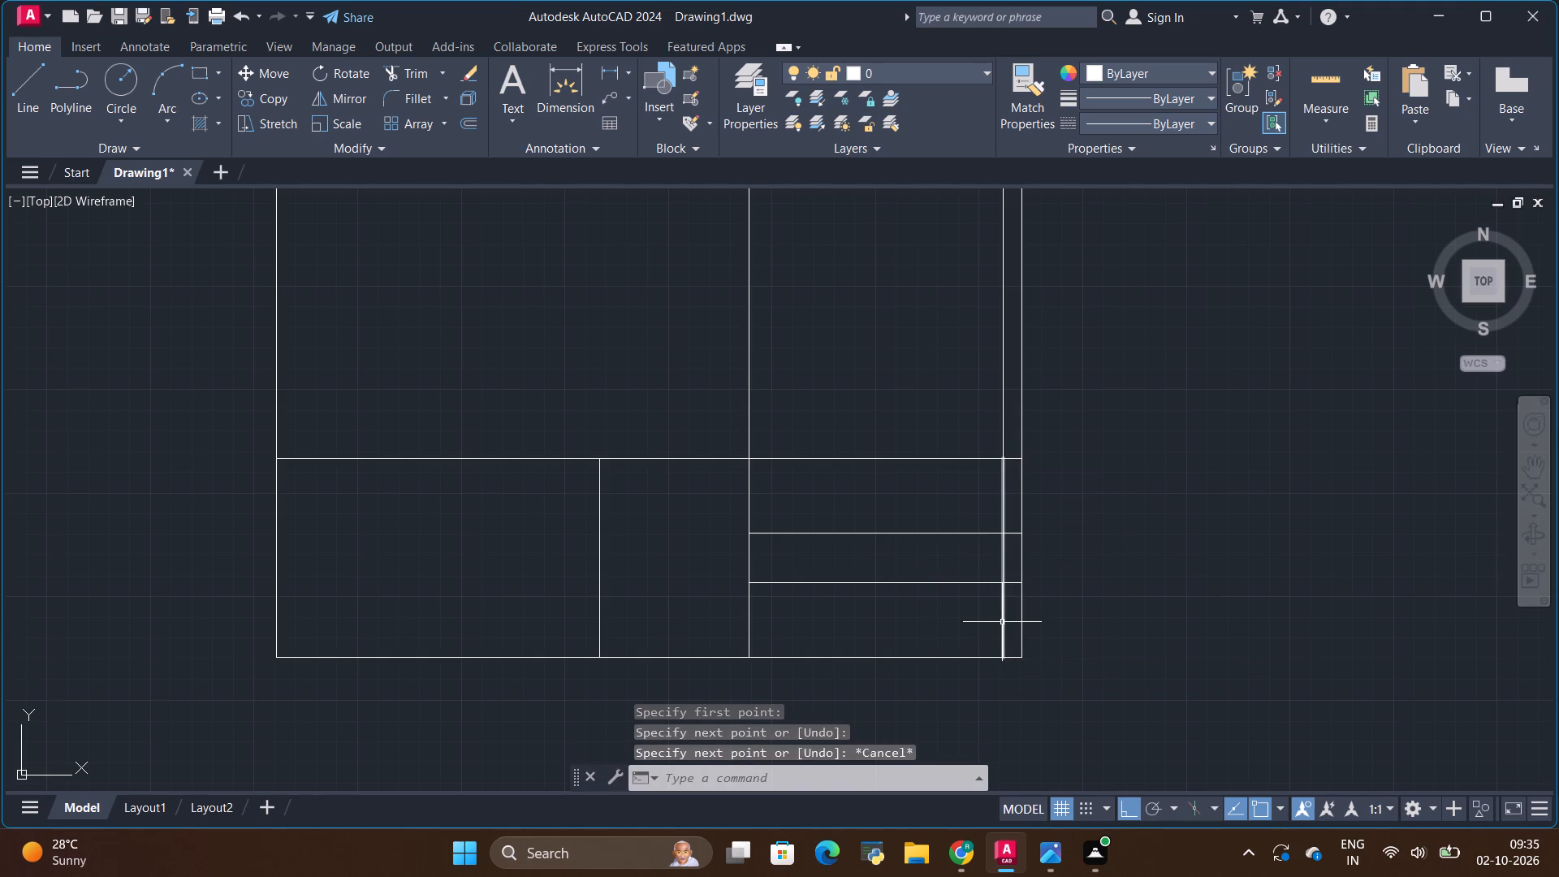
Copy the new vertical line 3' to the left to form the staircase landing's edge.
left_click(1001, 622)
left_click(269, 97)
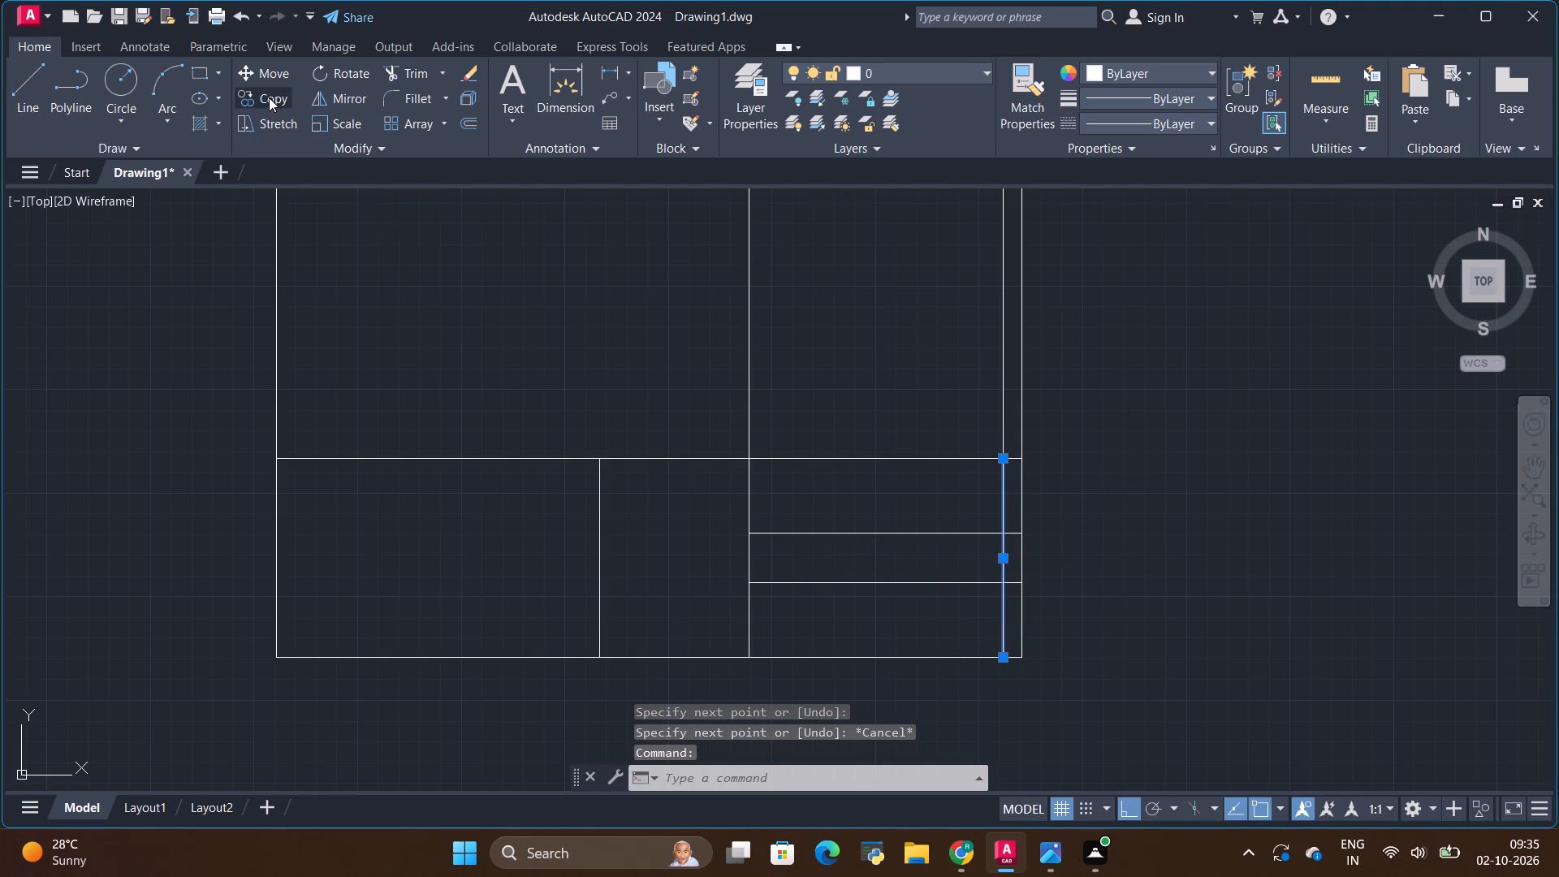
left_click(1001, 655)
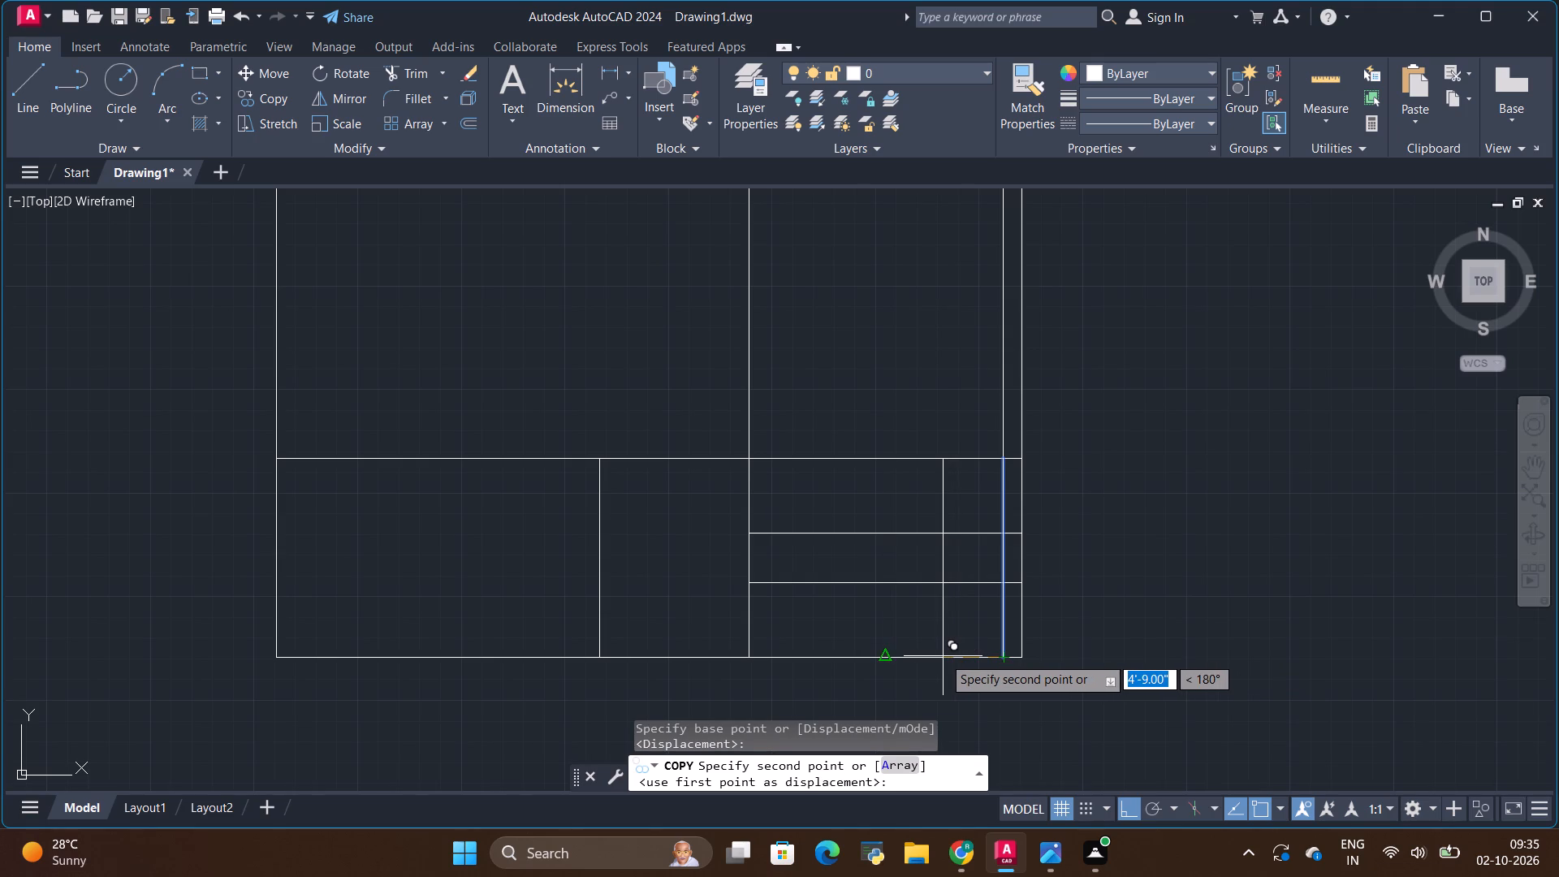
key("BackSpace")
type("3'")
key("Return")
key("Escape")
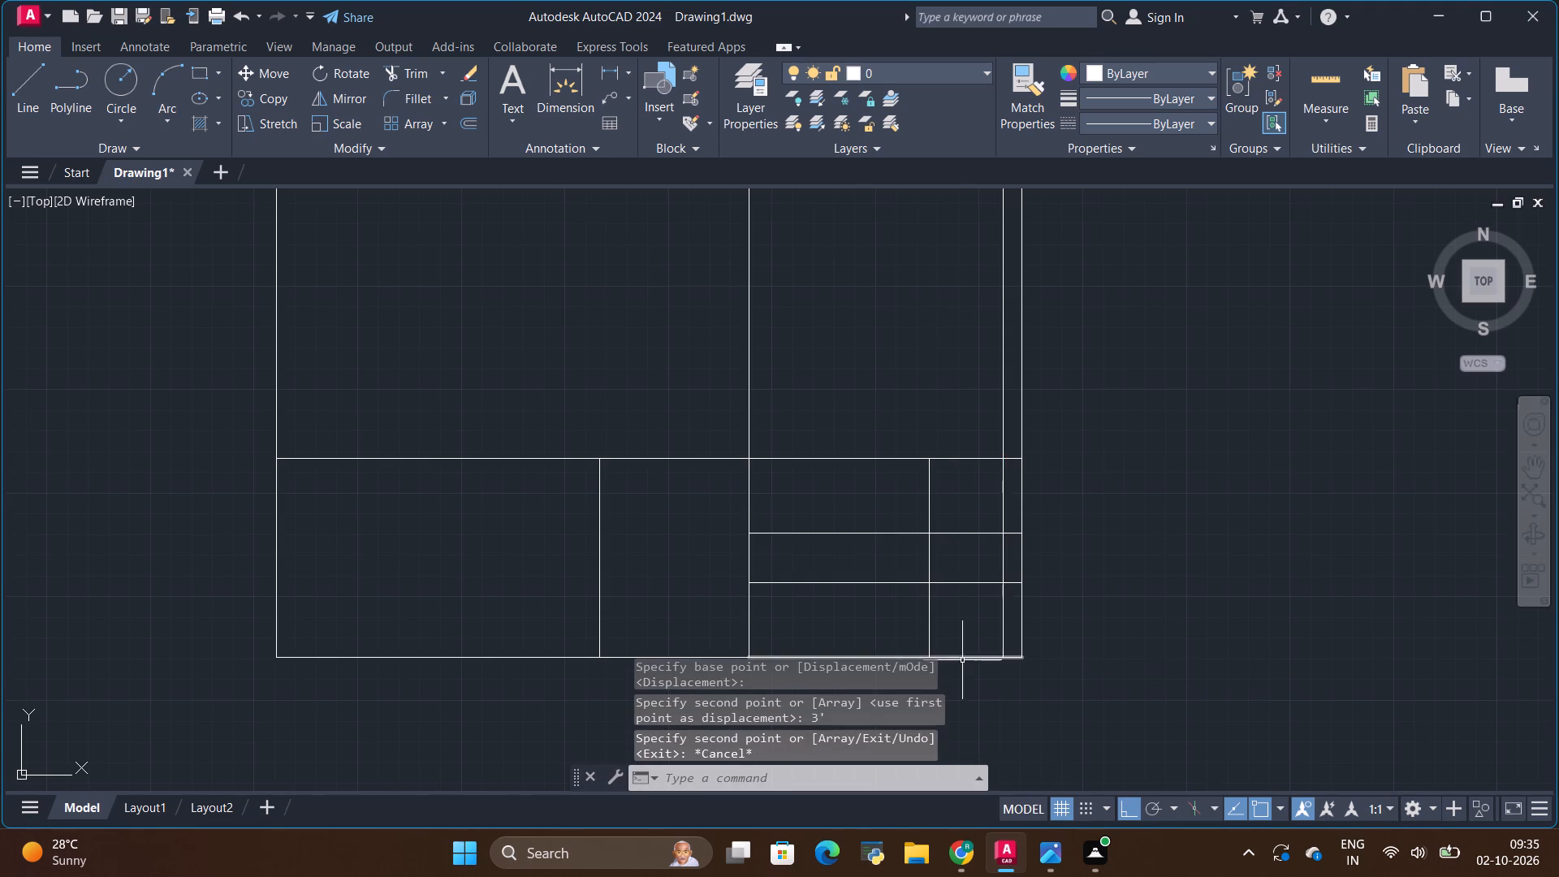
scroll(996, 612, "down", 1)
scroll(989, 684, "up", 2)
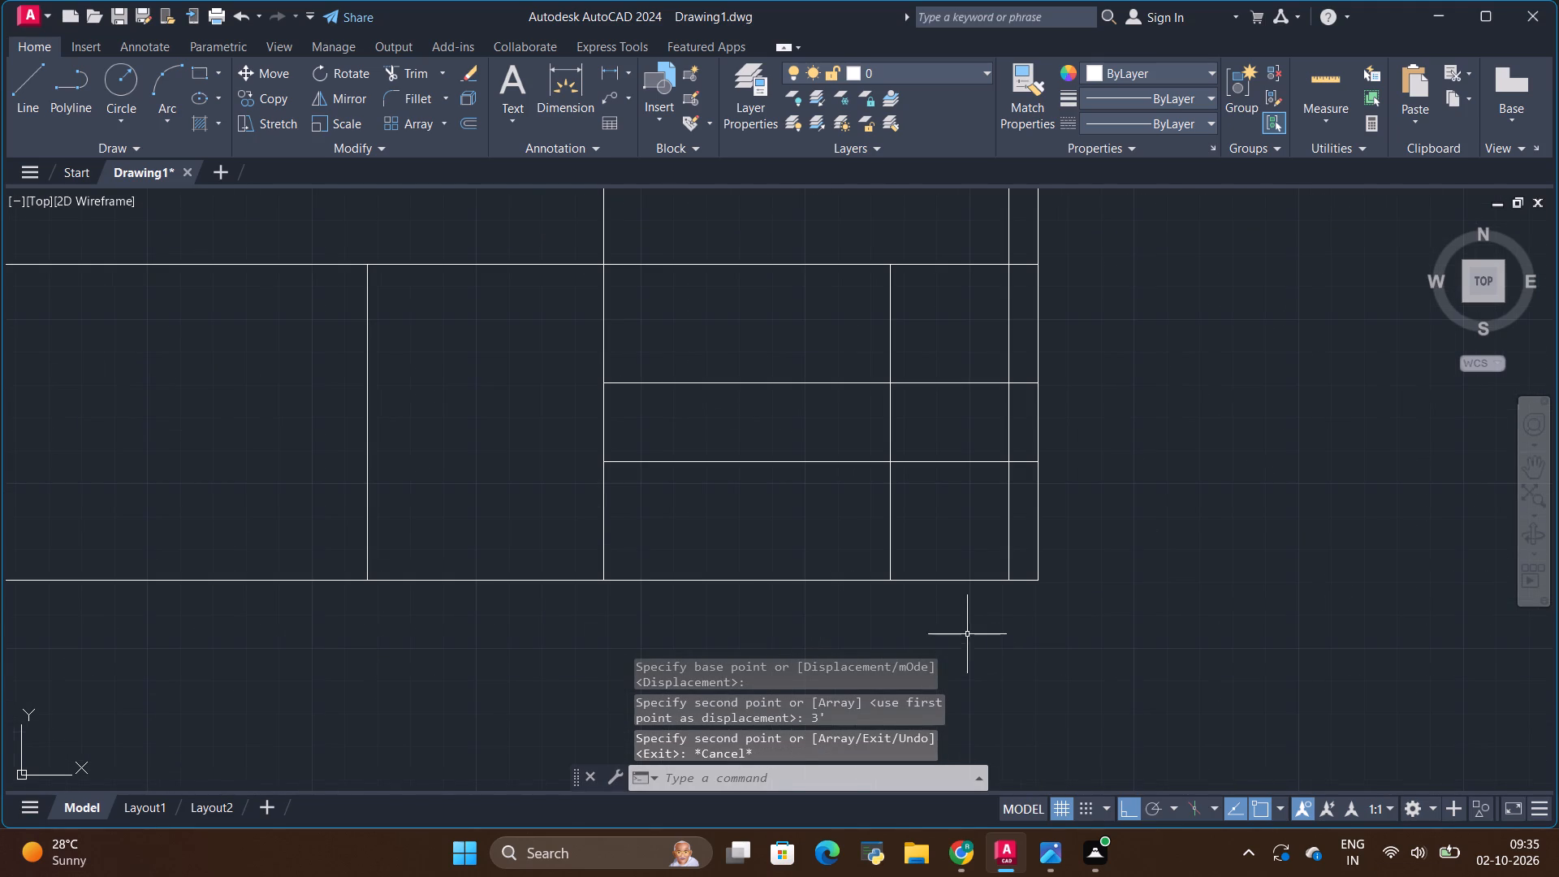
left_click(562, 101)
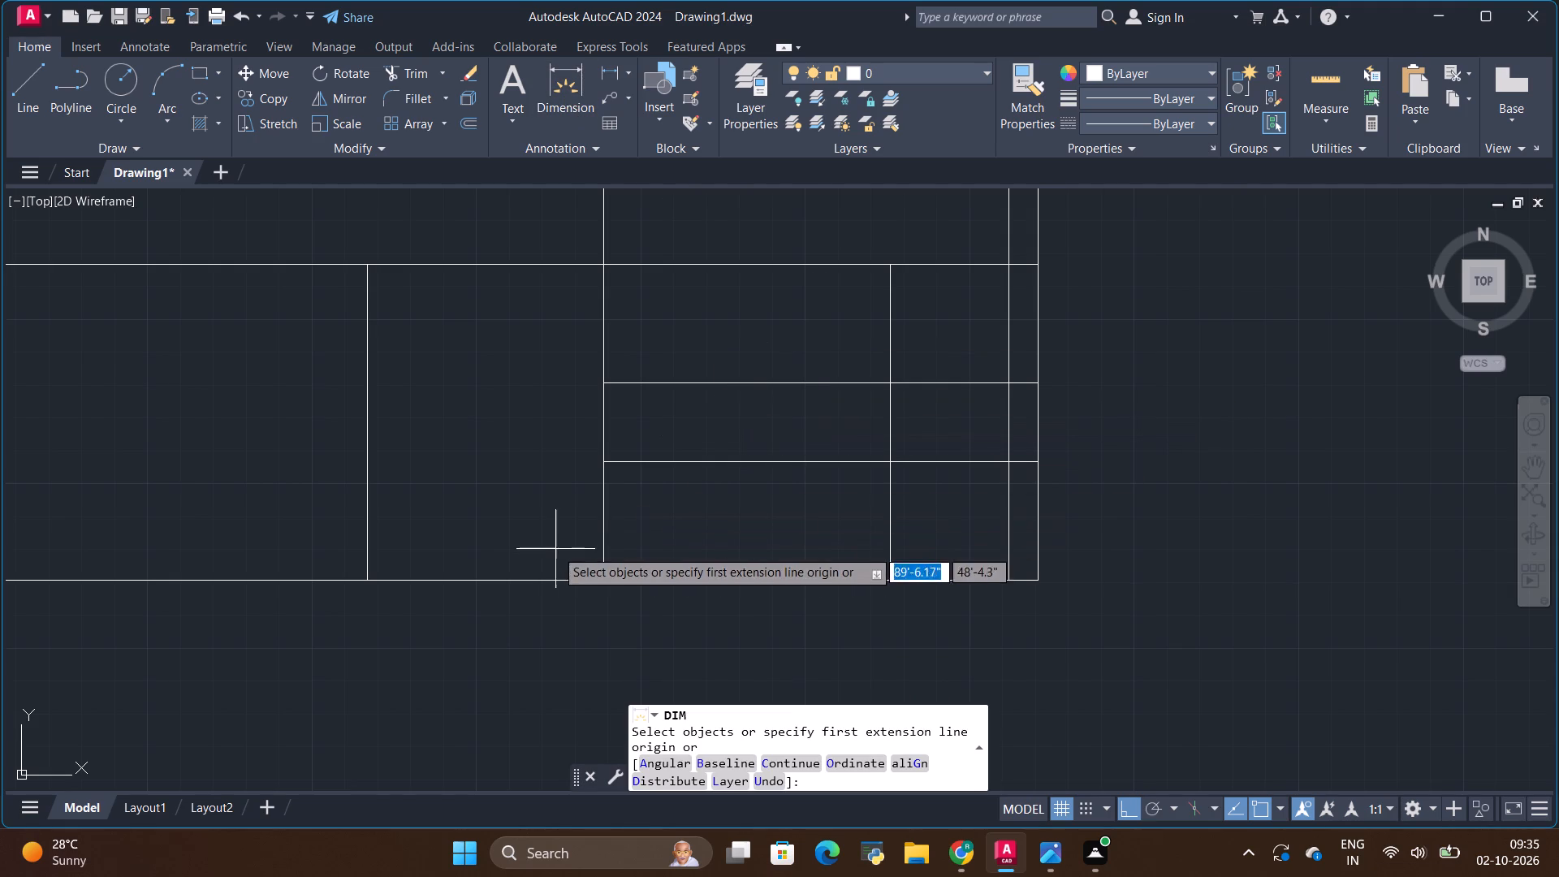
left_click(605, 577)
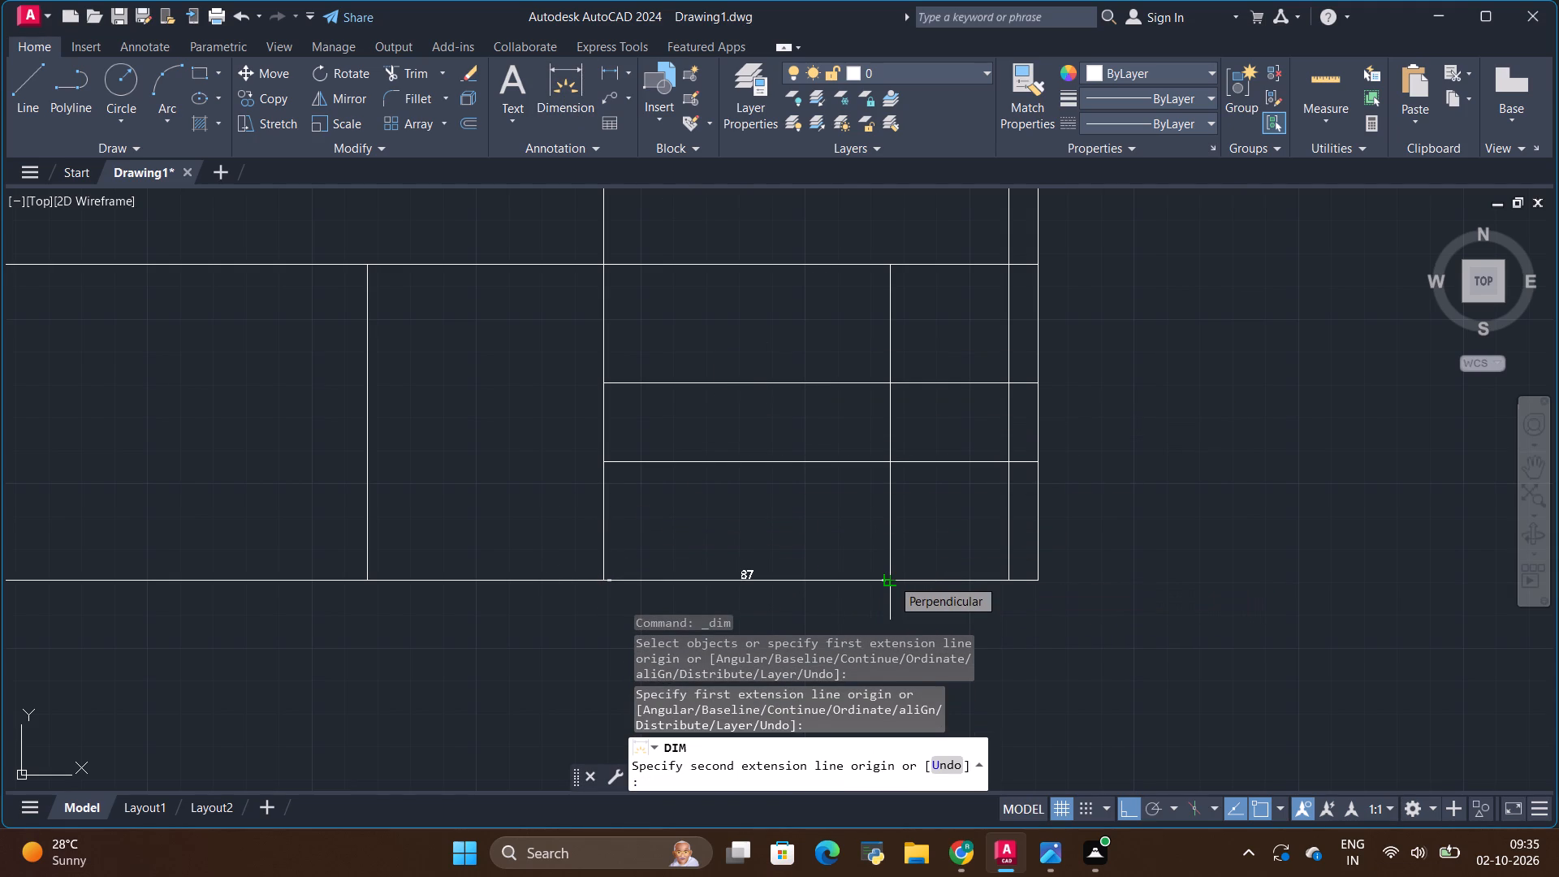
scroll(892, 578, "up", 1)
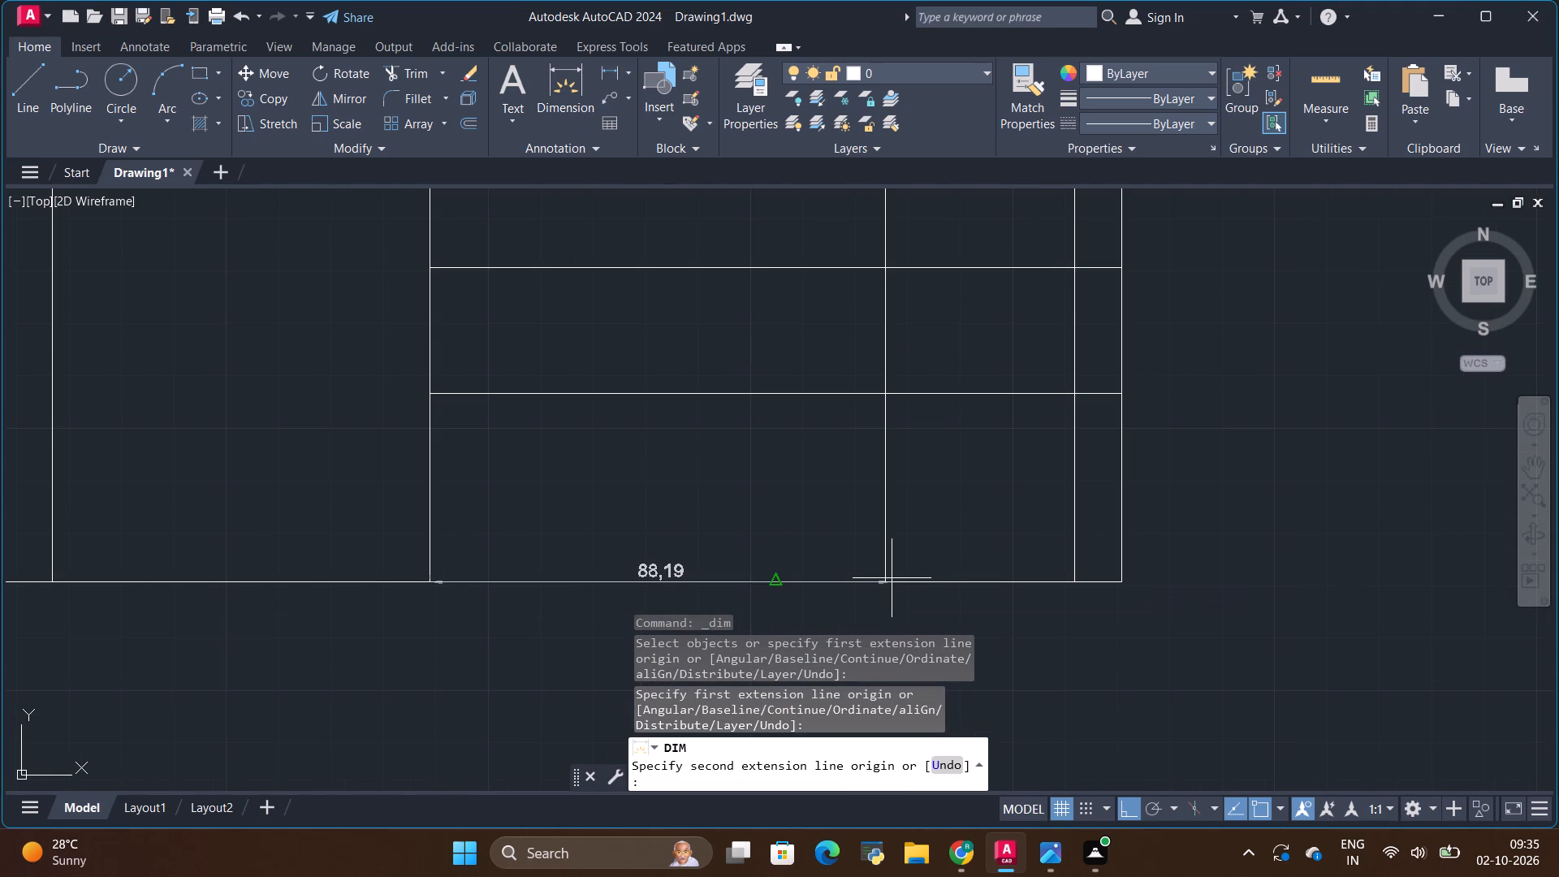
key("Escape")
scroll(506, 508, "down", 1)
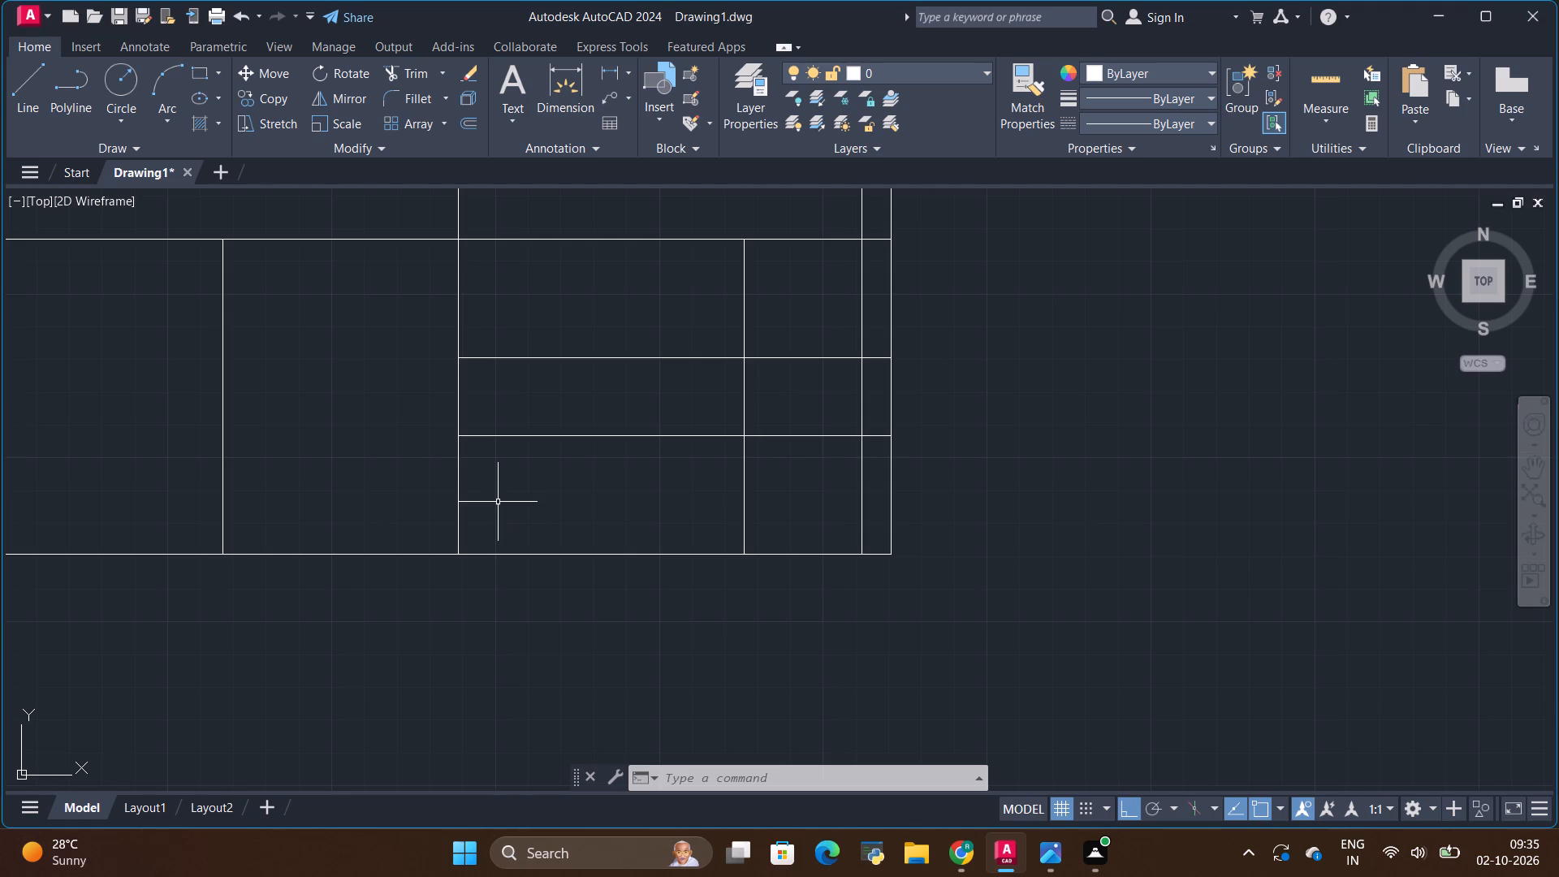
Copy the landing's edge line 10" to the left to form the first stair tread.
scroll(693, 503, "down", 1)
scroll(703, 493, "up", 1)
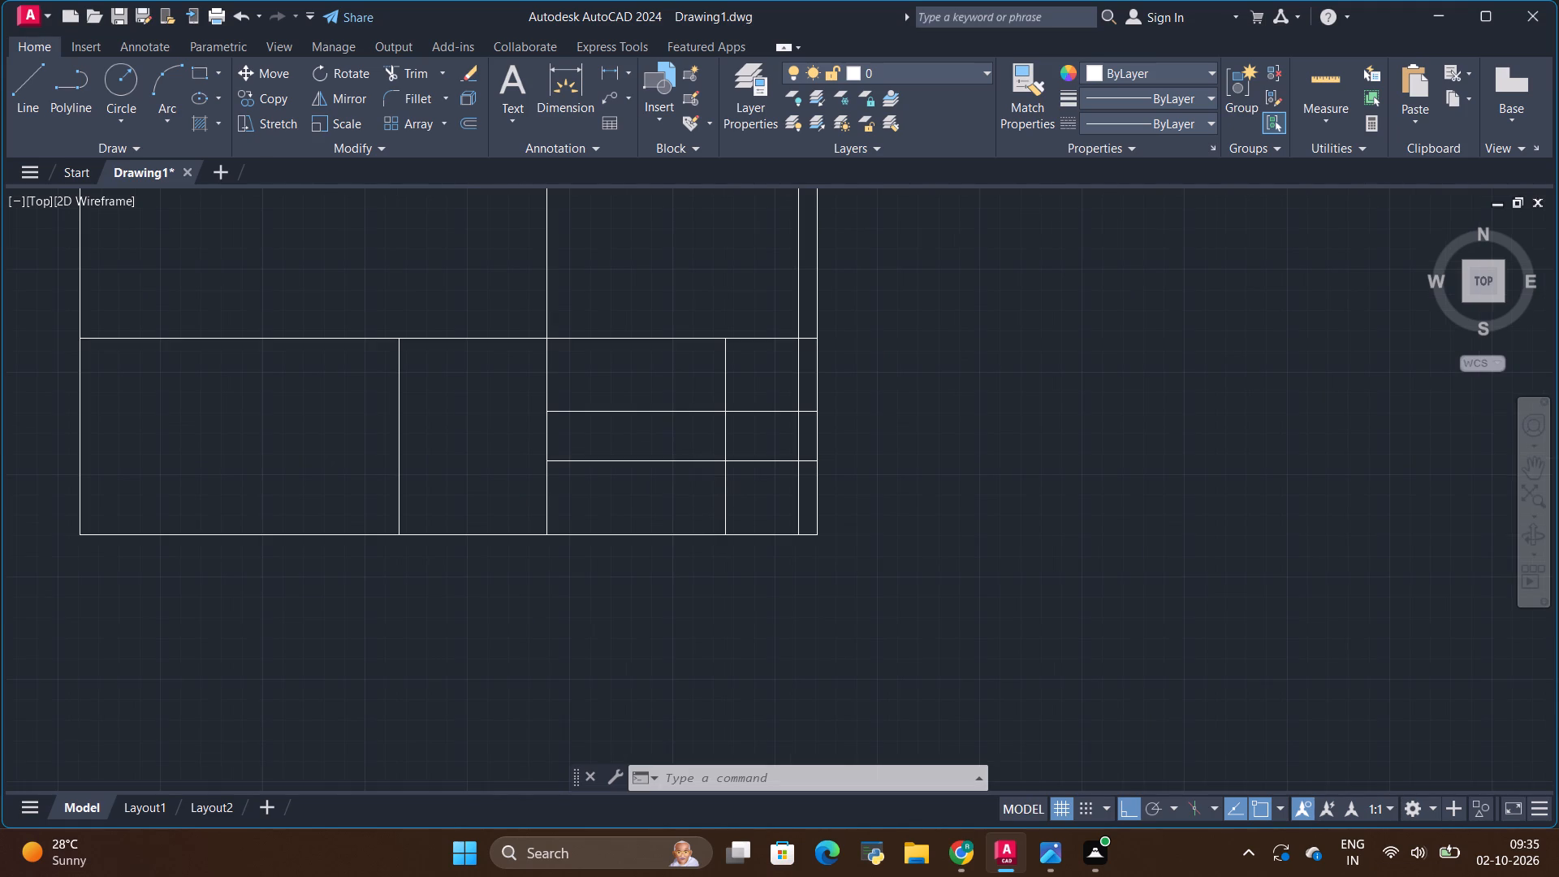
left_click(733, 492)
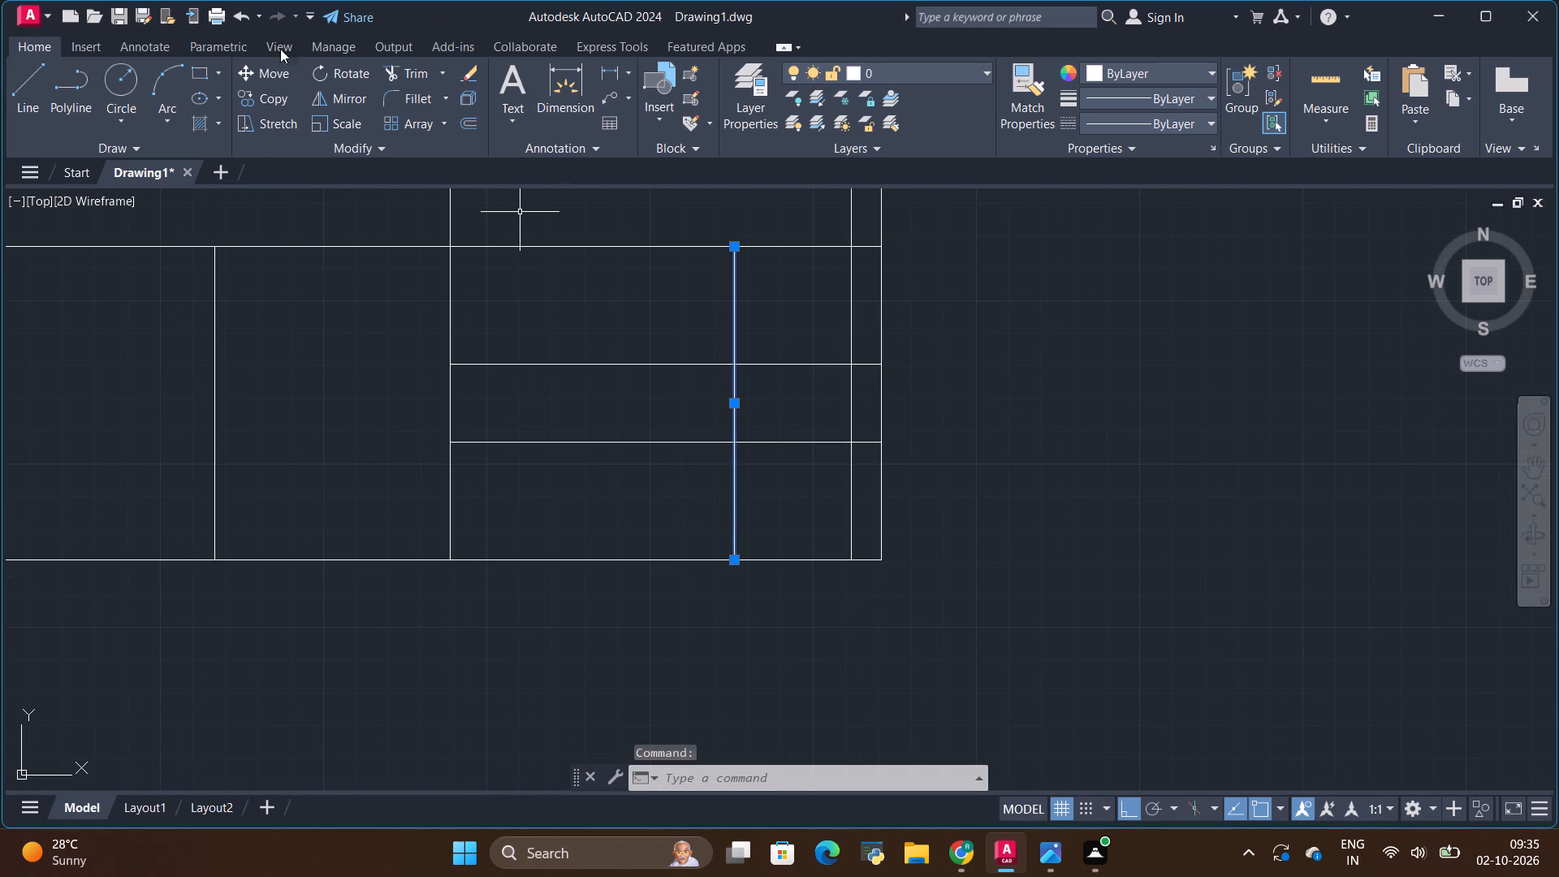
left_click(266, 97)
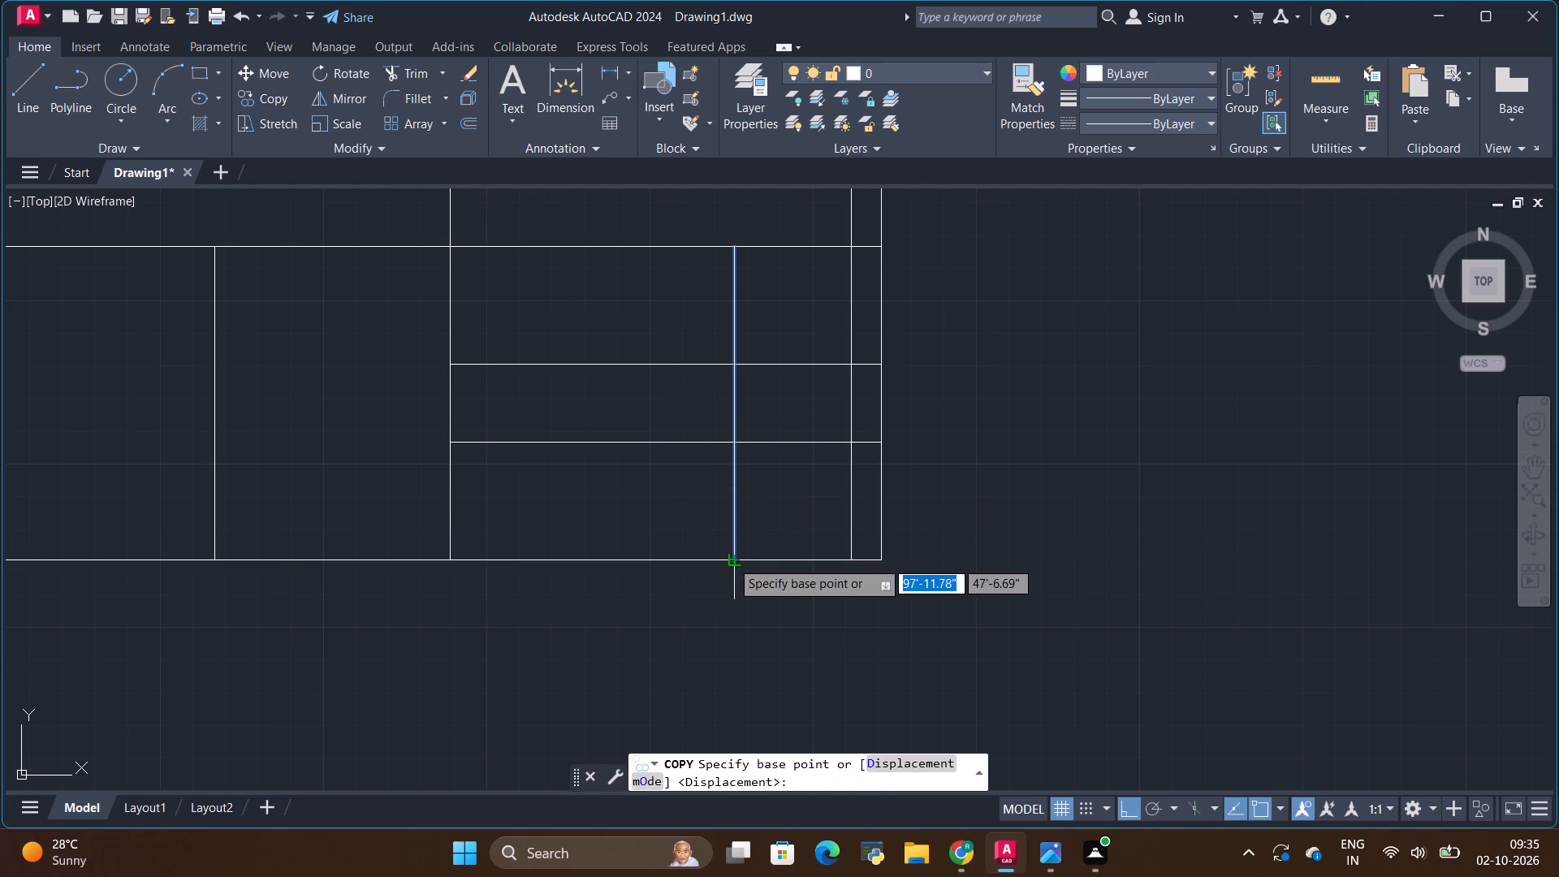
left_click(731, 560)
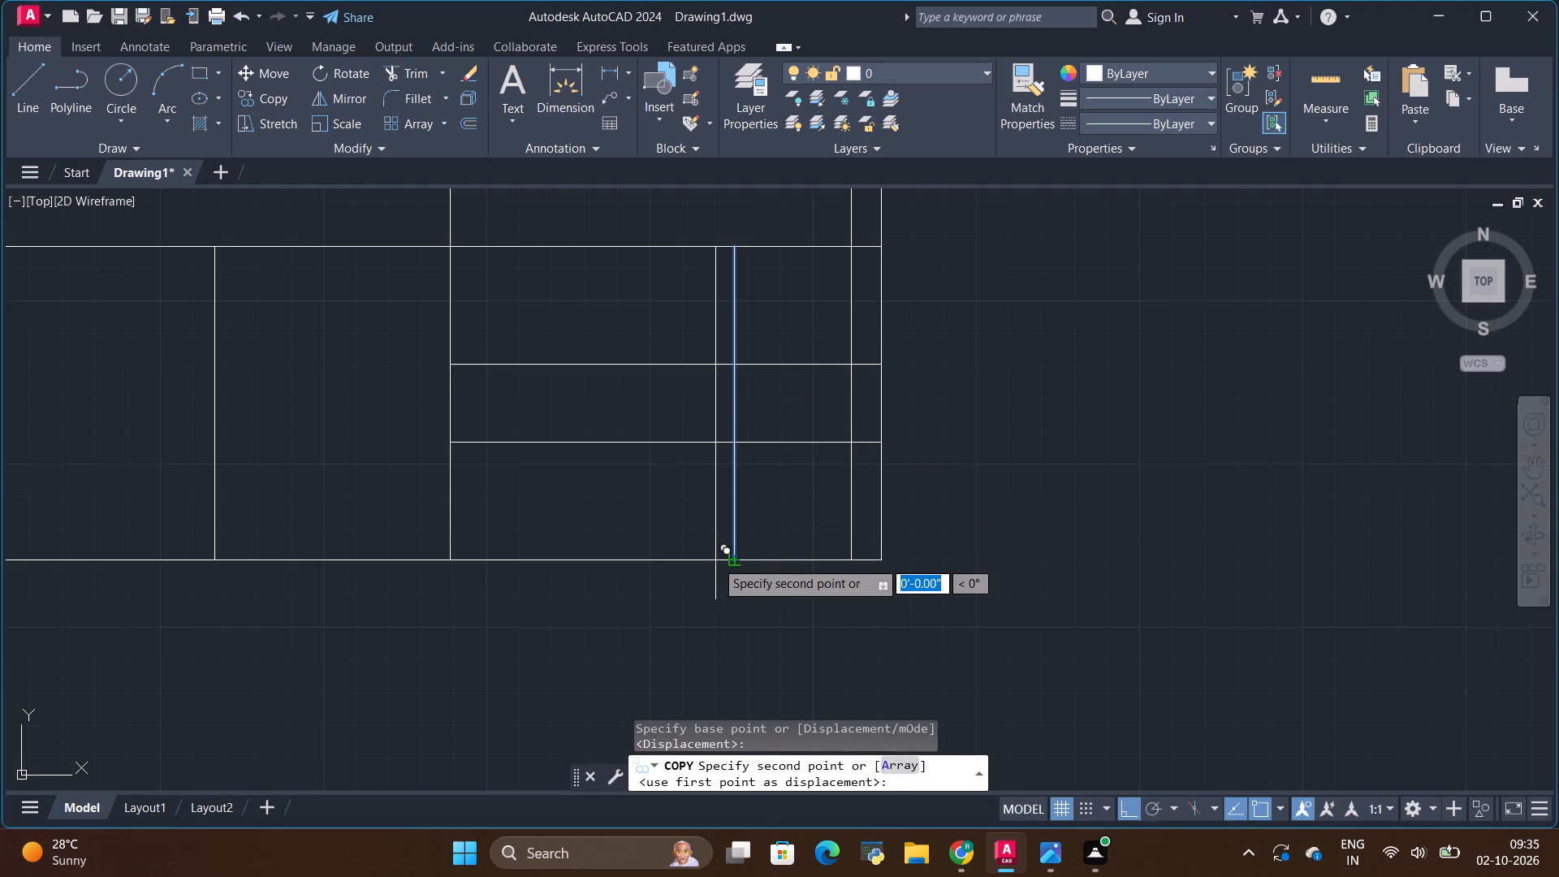
key("BackSpace")
key("BackSpace")
type("10")
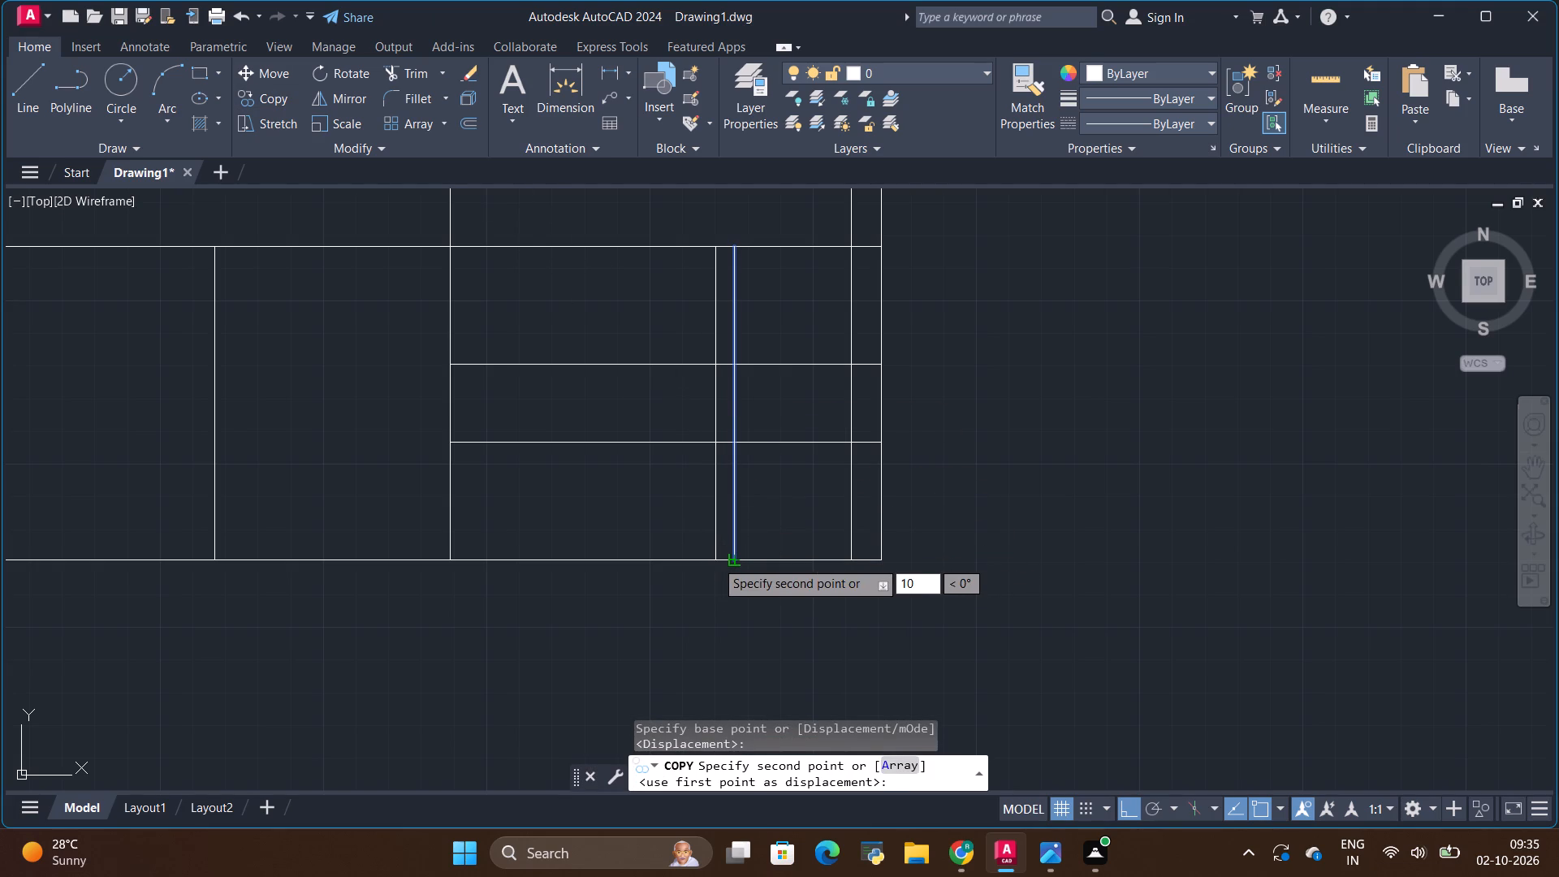
key("shift+quotedbl")
key("Return")
key("Escape")
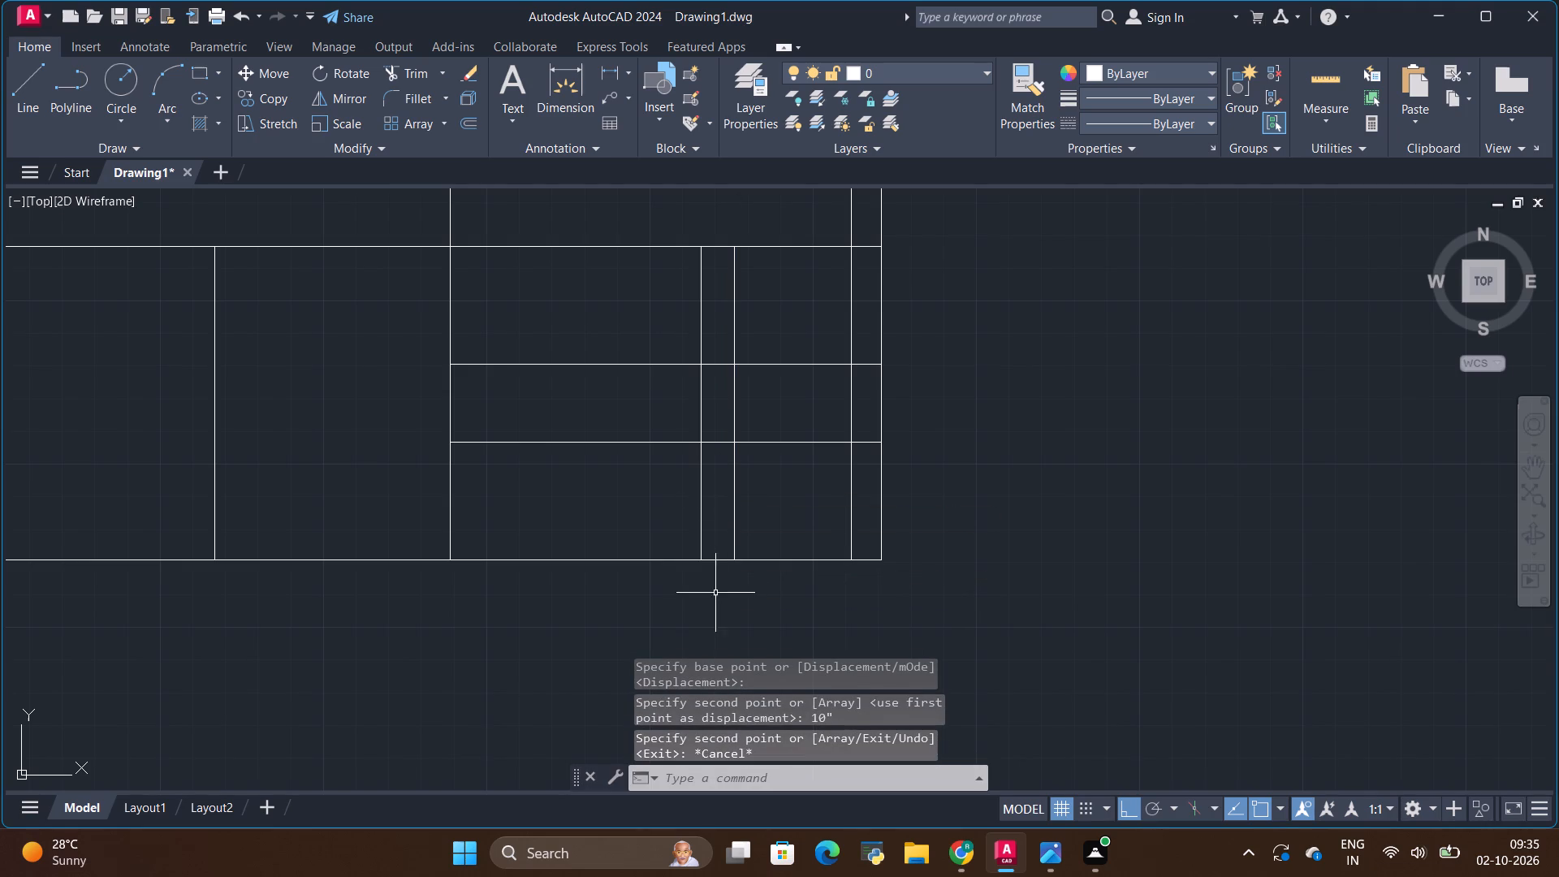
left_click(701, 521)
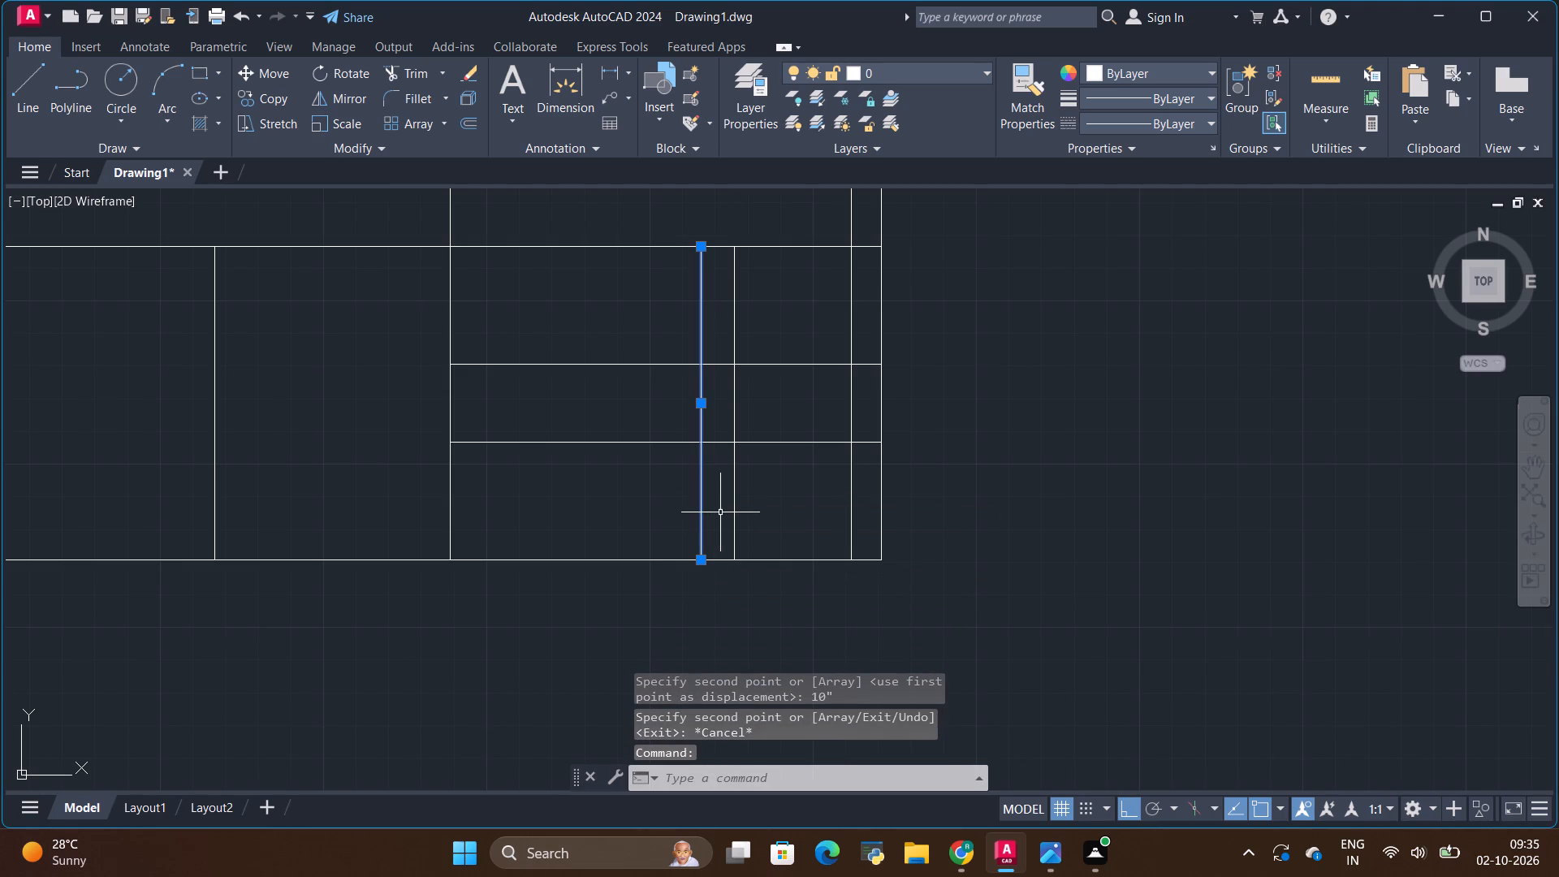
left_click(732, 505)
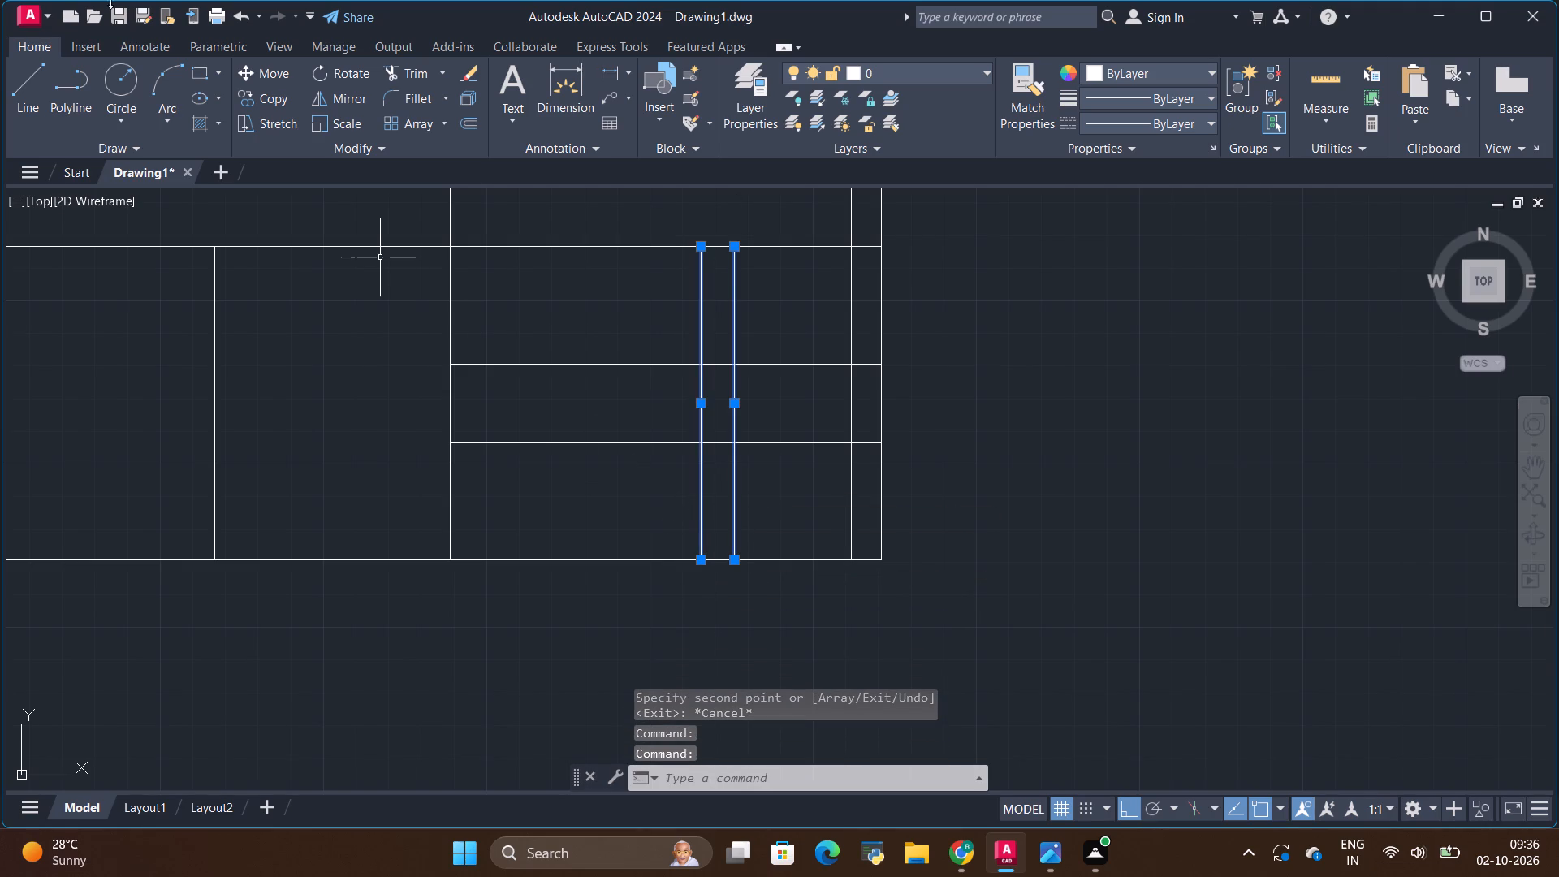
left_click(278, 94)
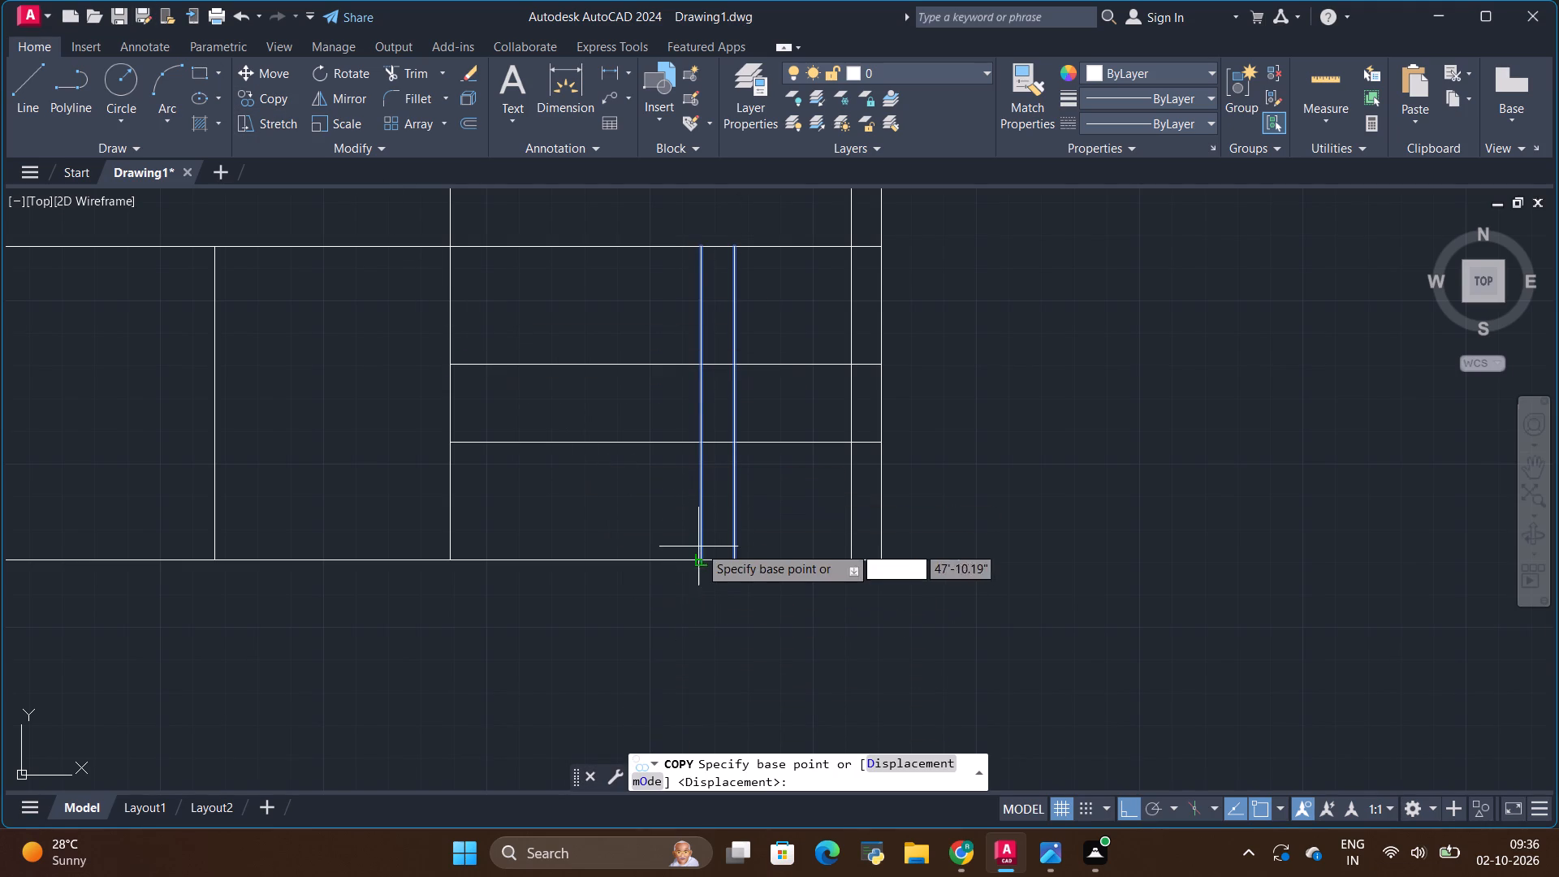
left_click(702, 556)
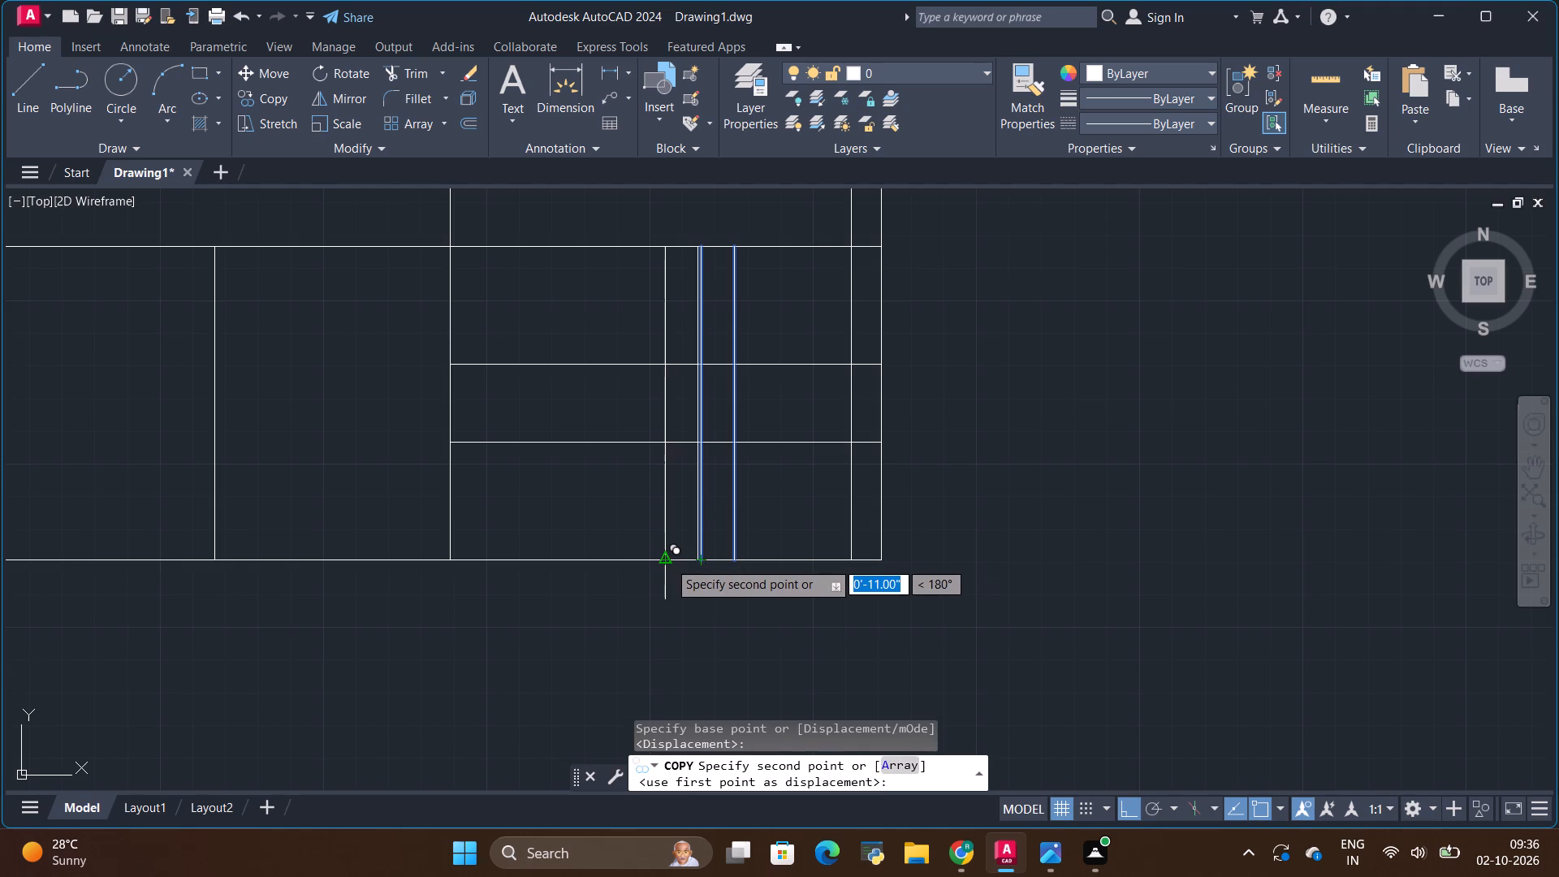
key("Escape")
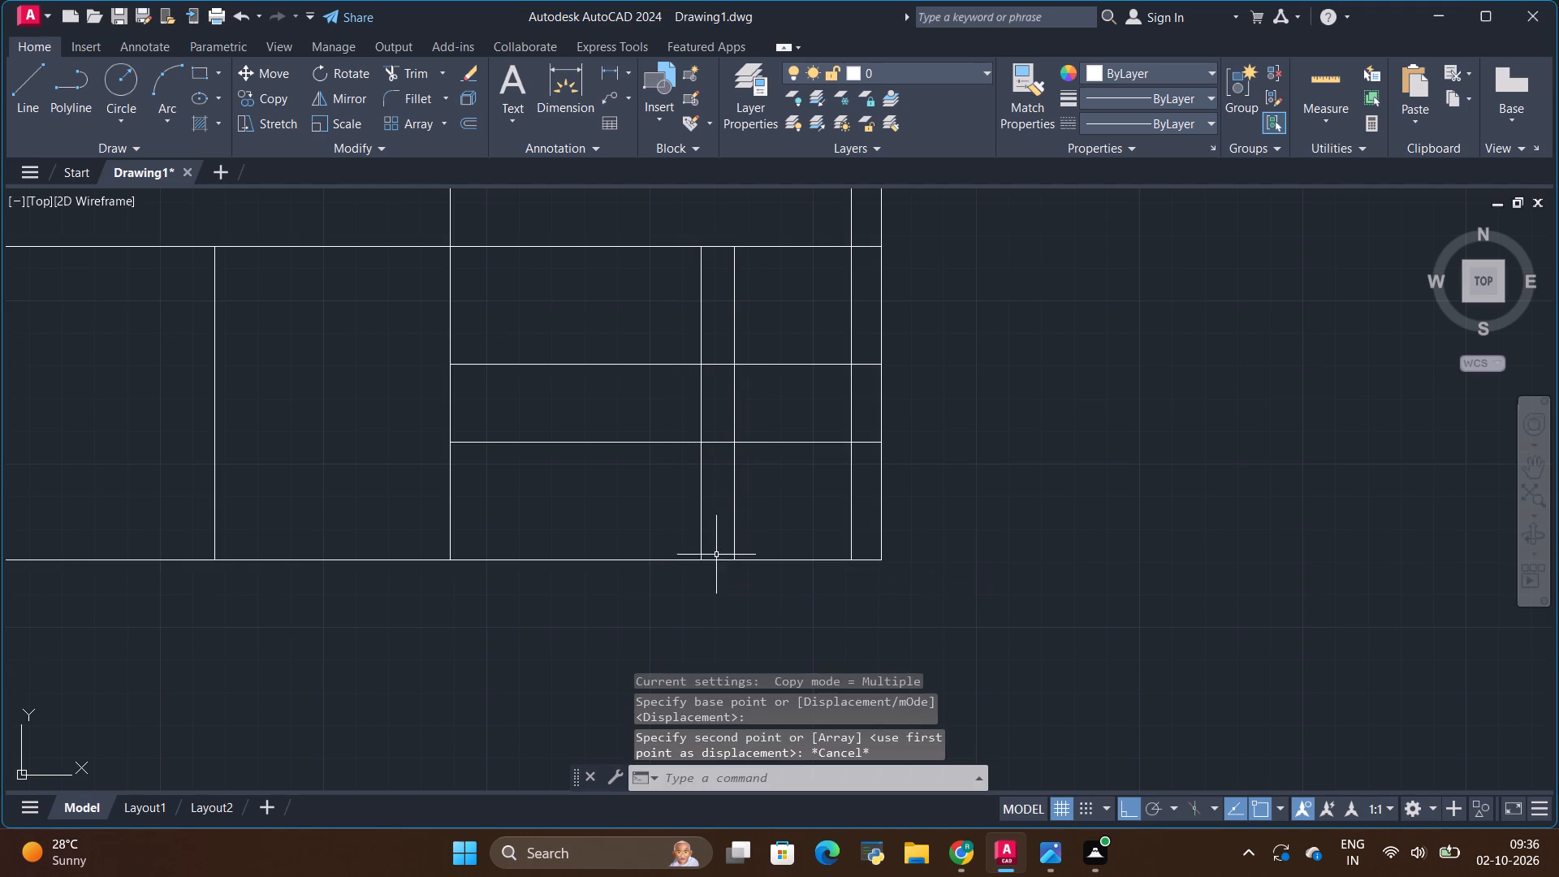
Copy the landing edge and first tread lines leftward repeatedly at the same 10" tread spacing, filling the staircase up to its left boundary.
left_click(733, 537)
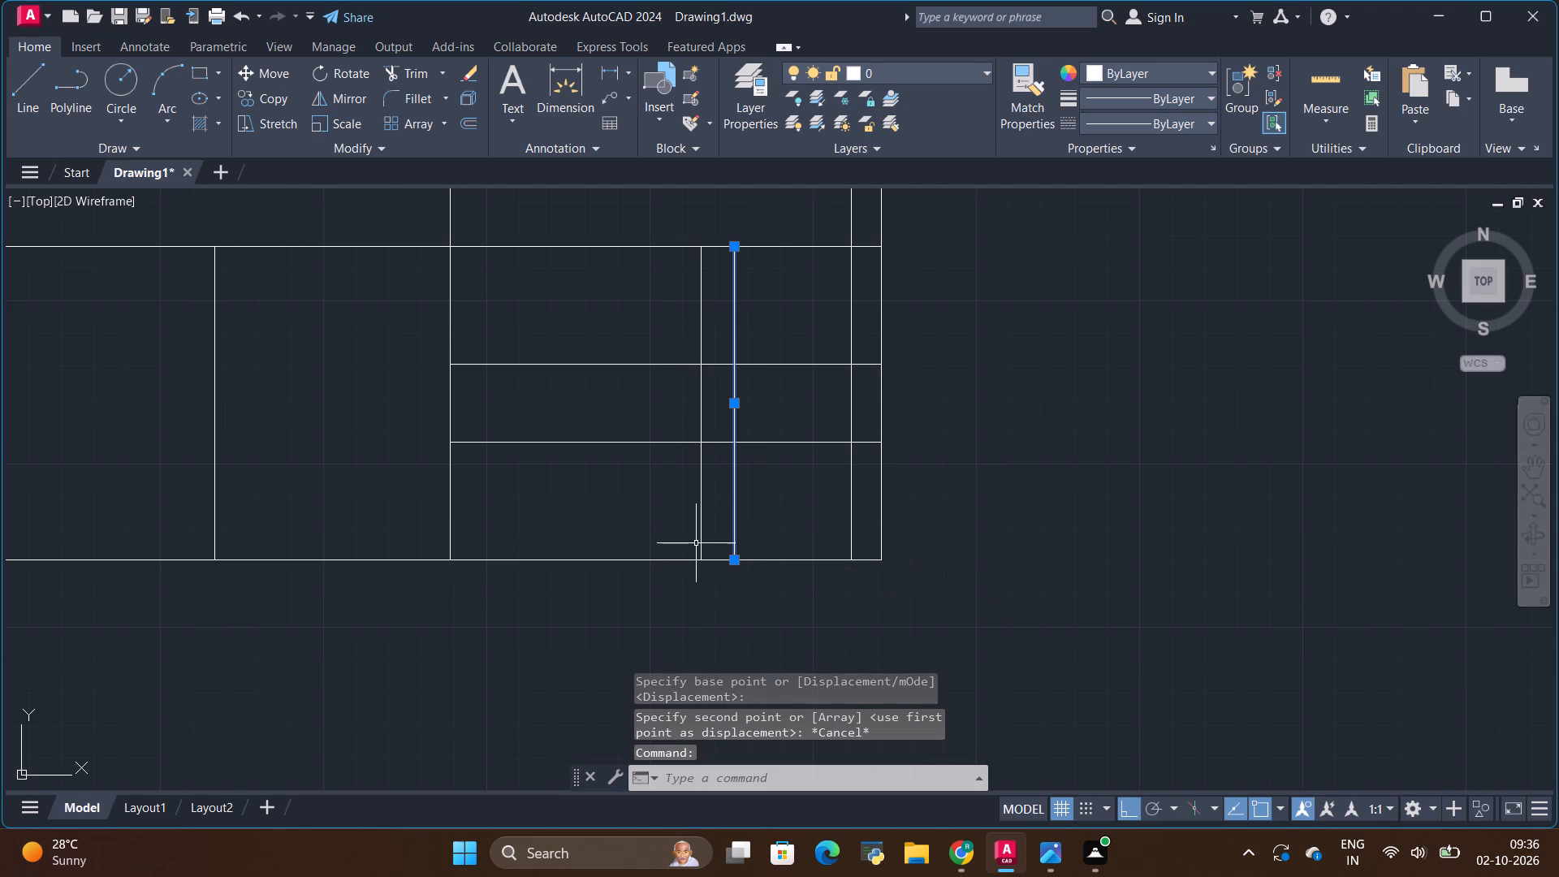
left_click(697, 542)
left_click(700, 537)
left_click(699, 539)
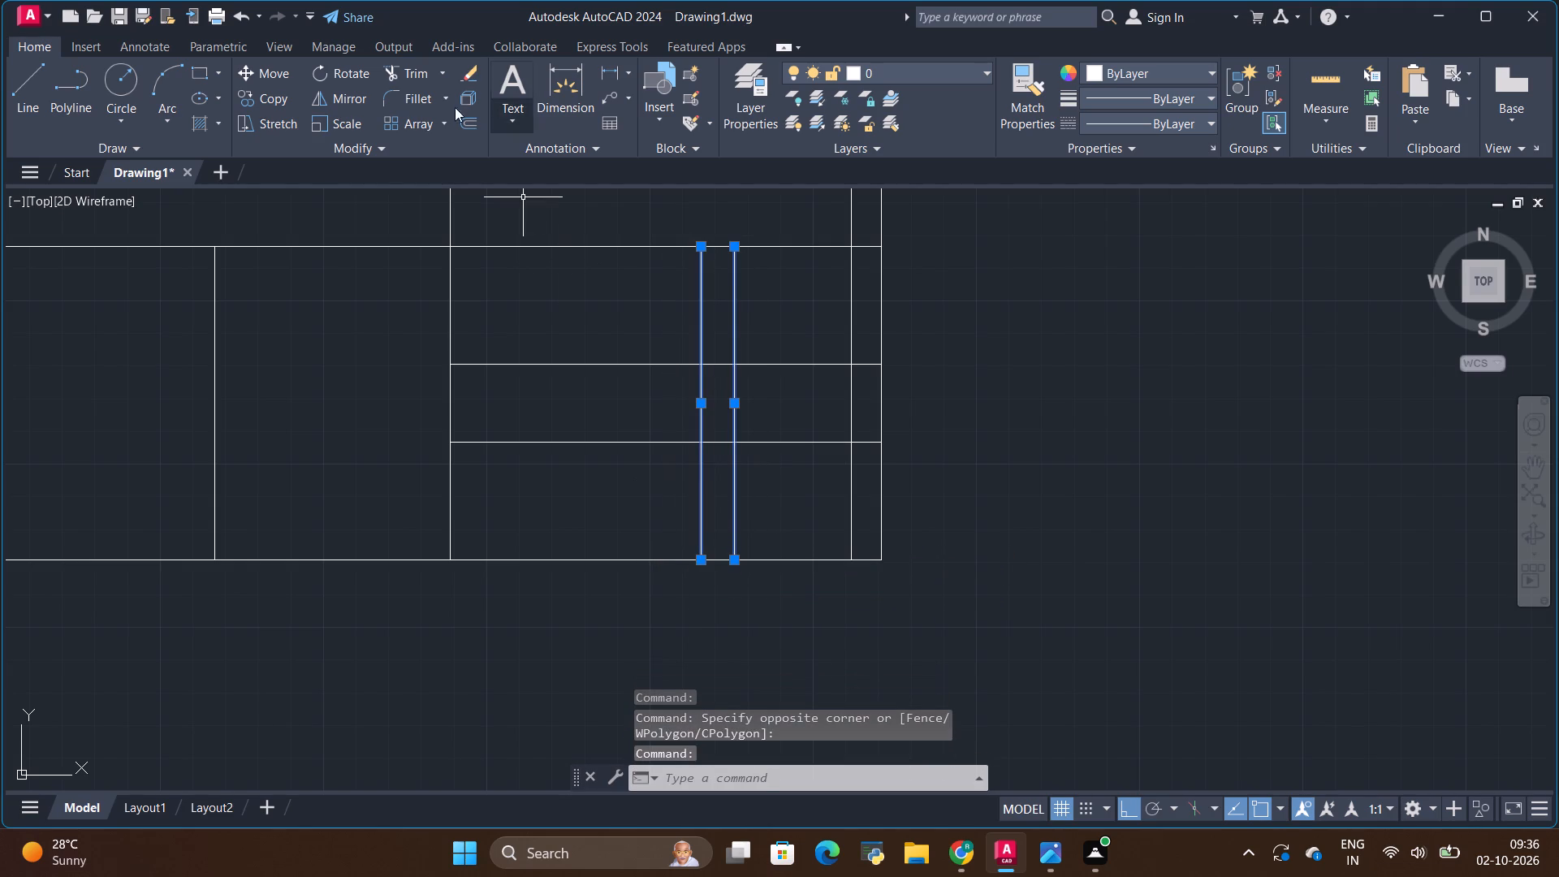
left_click(265, 101)
left_click(730, 559)
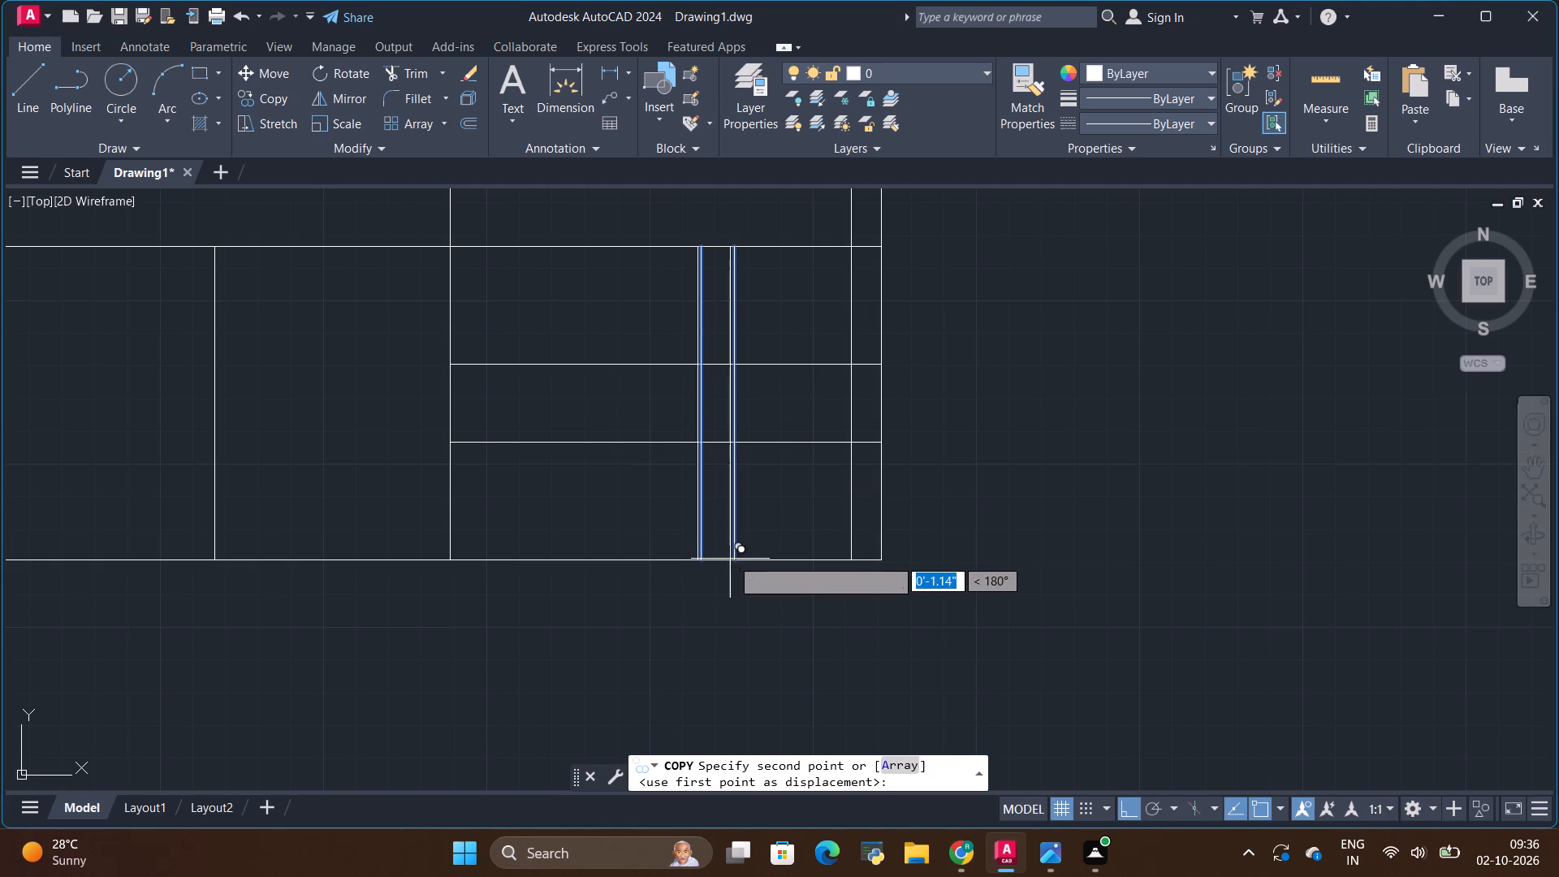
left_click(701, 557)
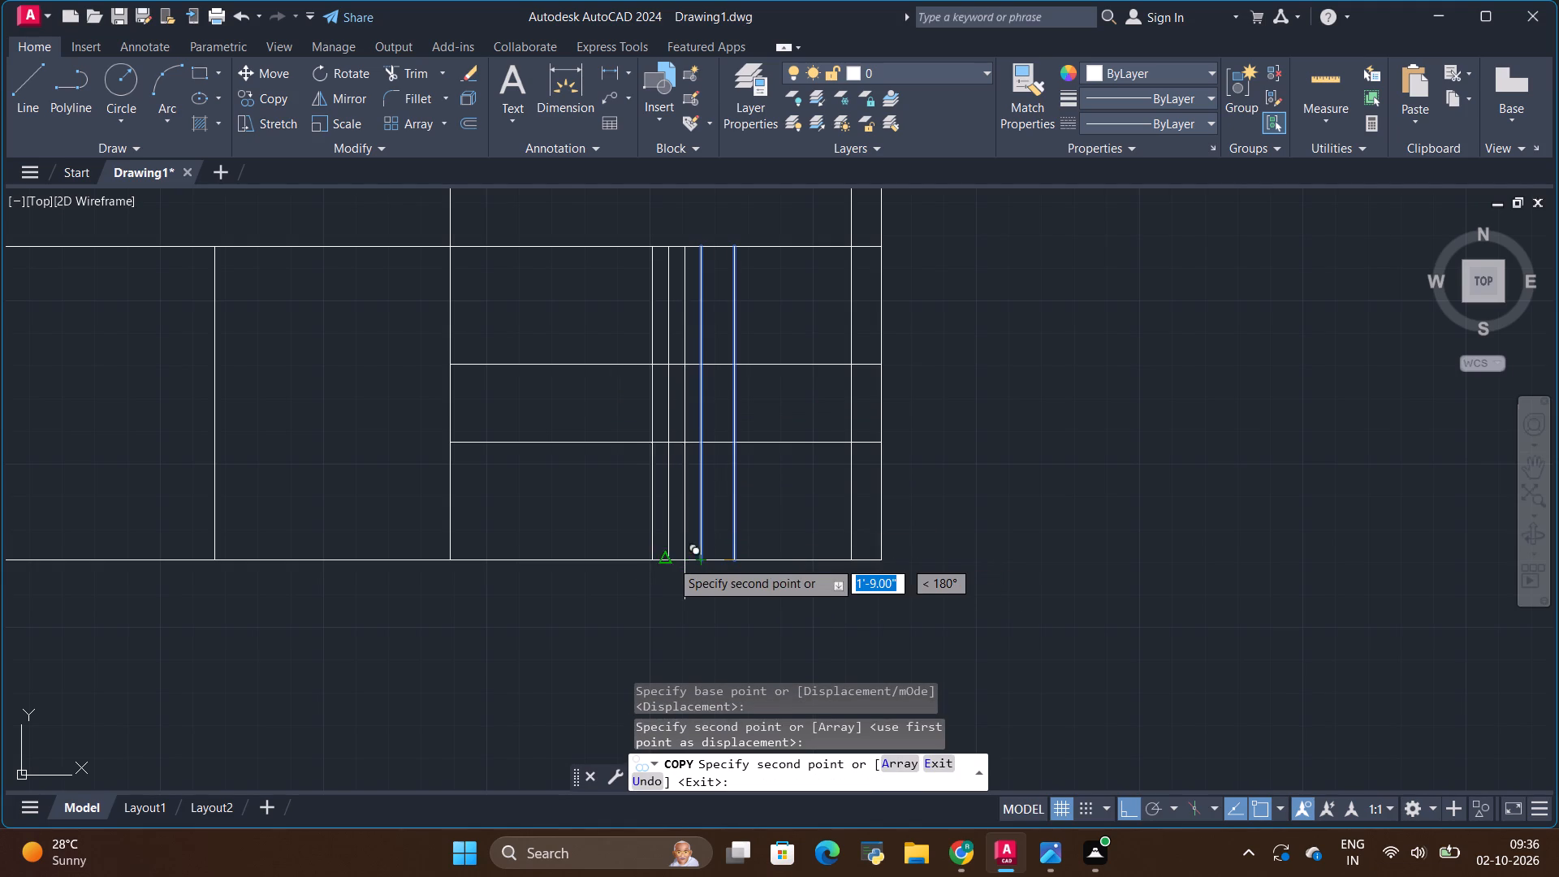
left_click(672, 559)
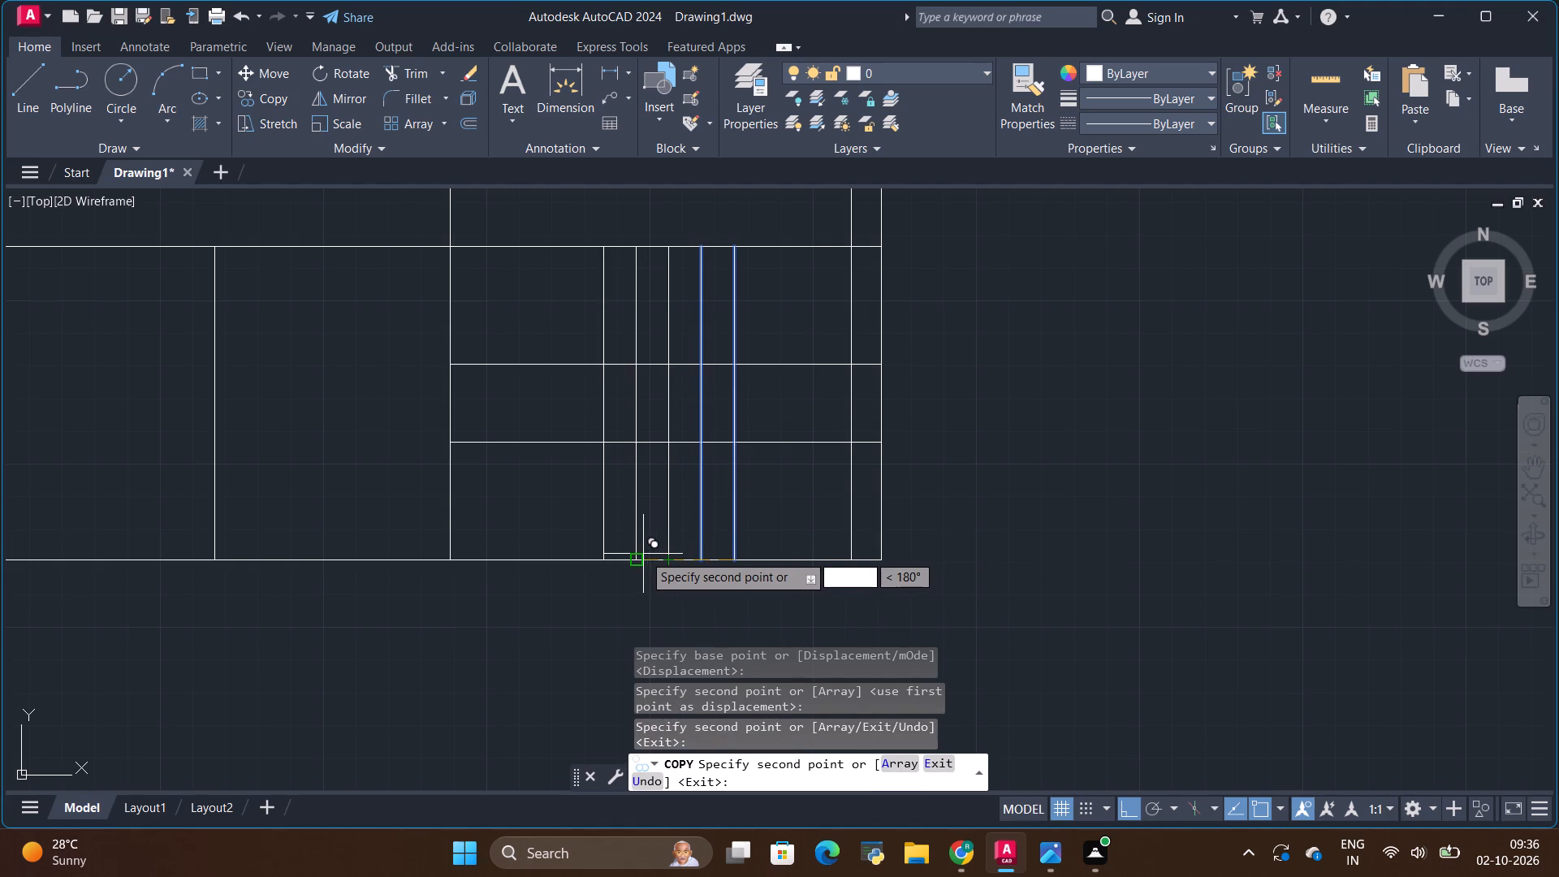
left_click(640, 554)
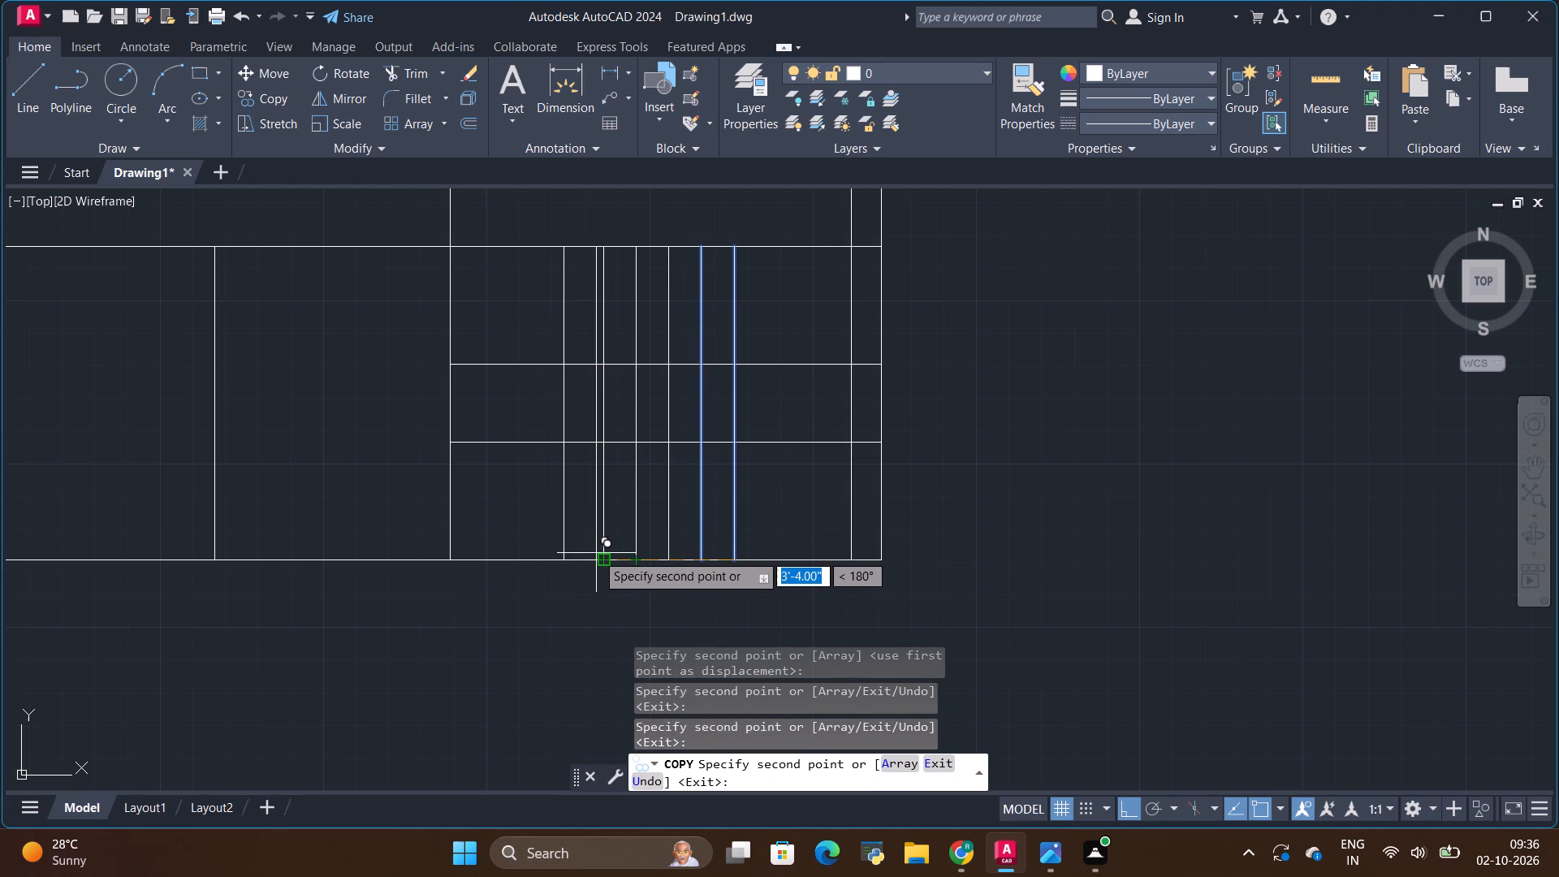
left_click(597, 553)
left_click(572, 554)
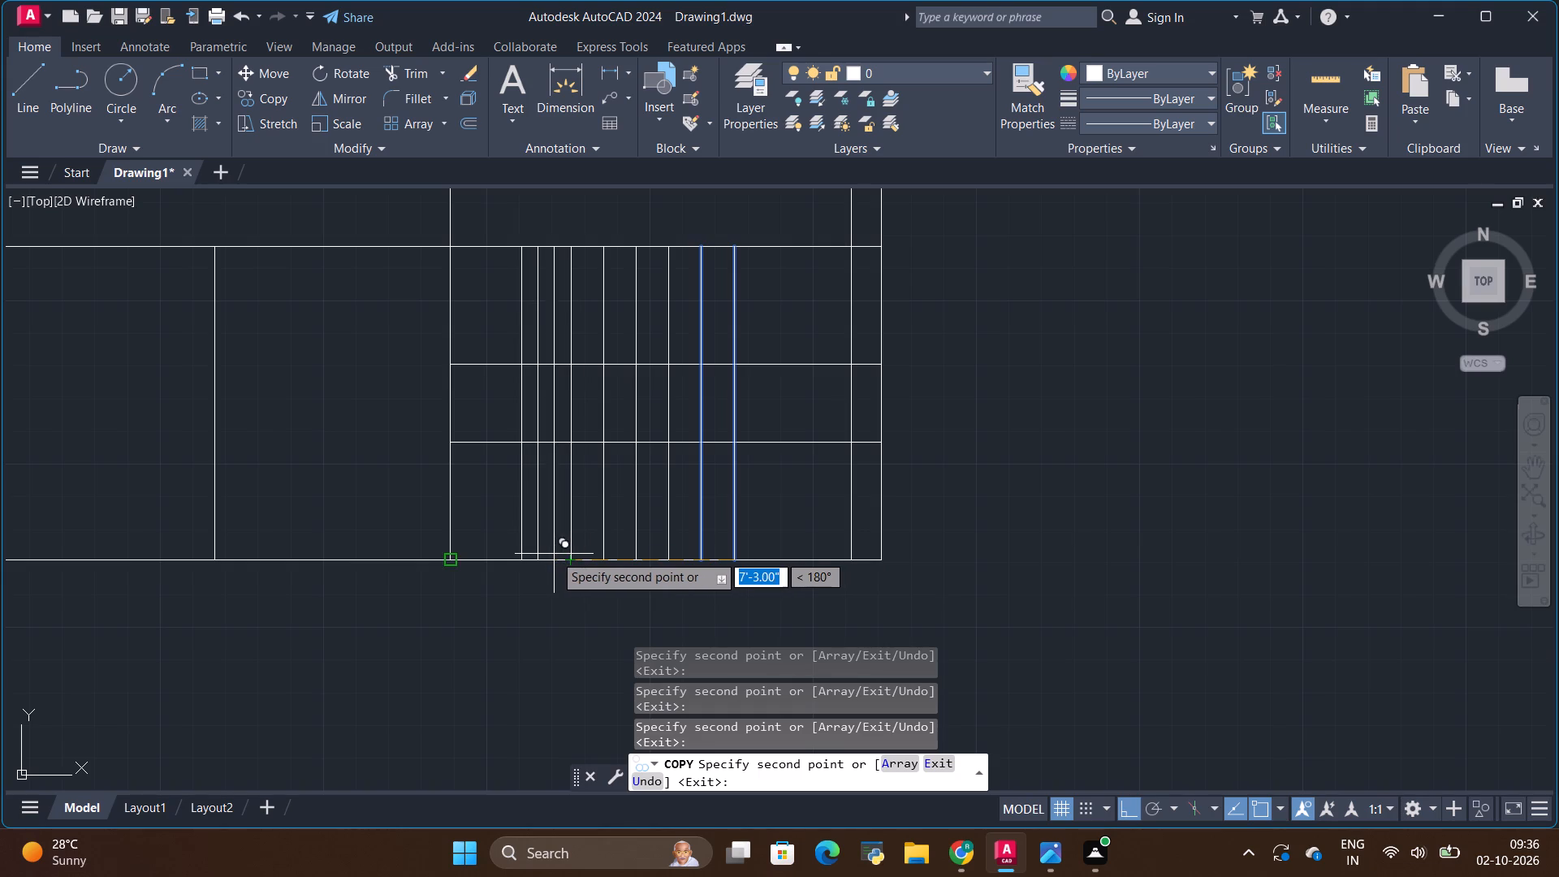
left_click(538, 552)
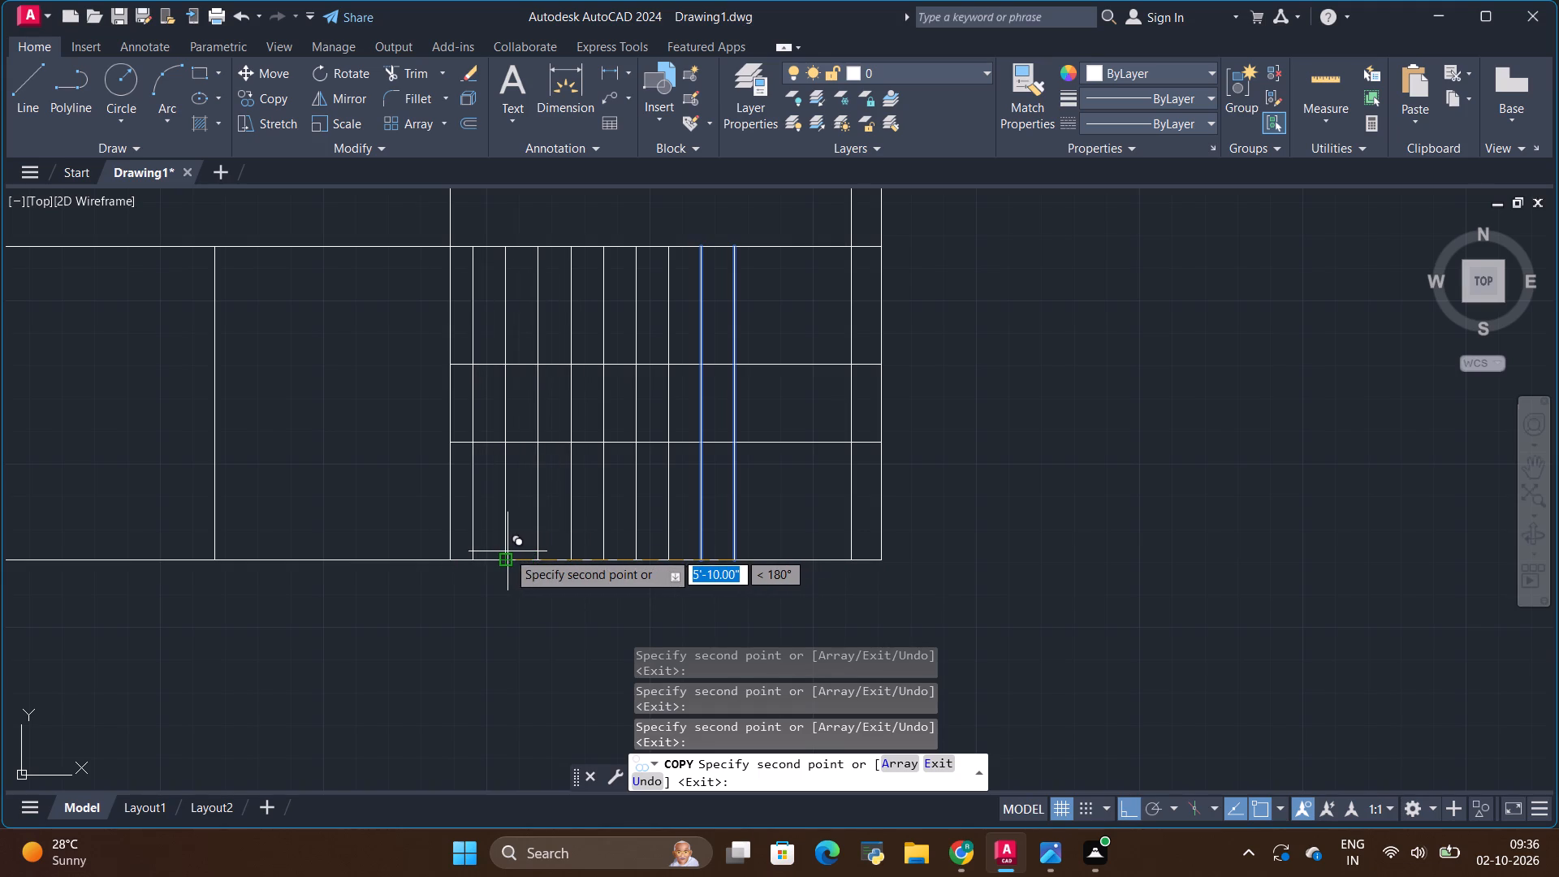
left_click(507, 551)
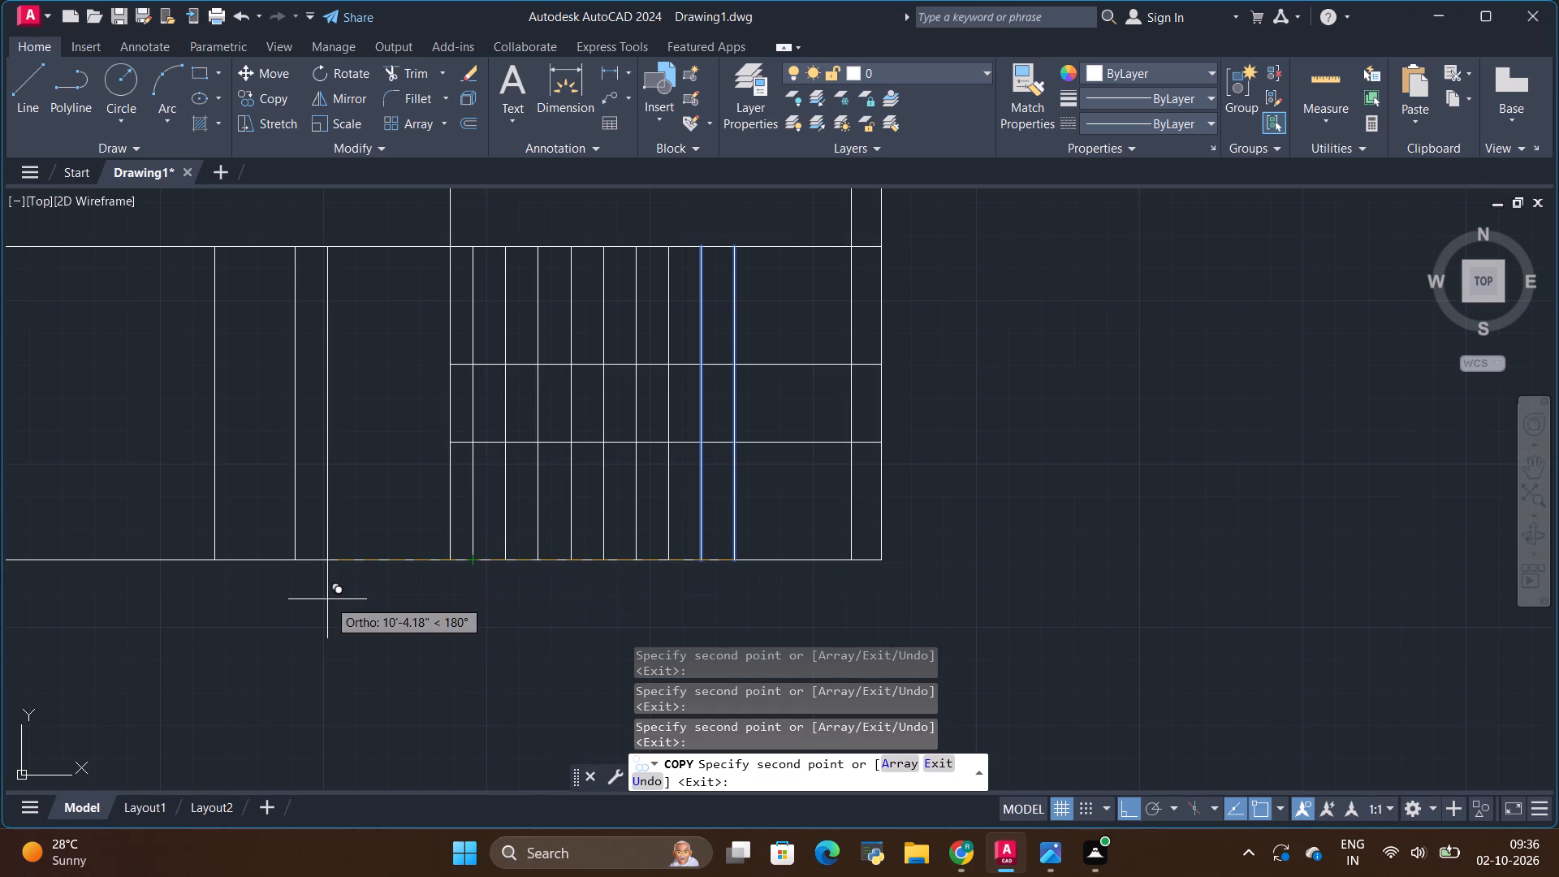
key("Escape")
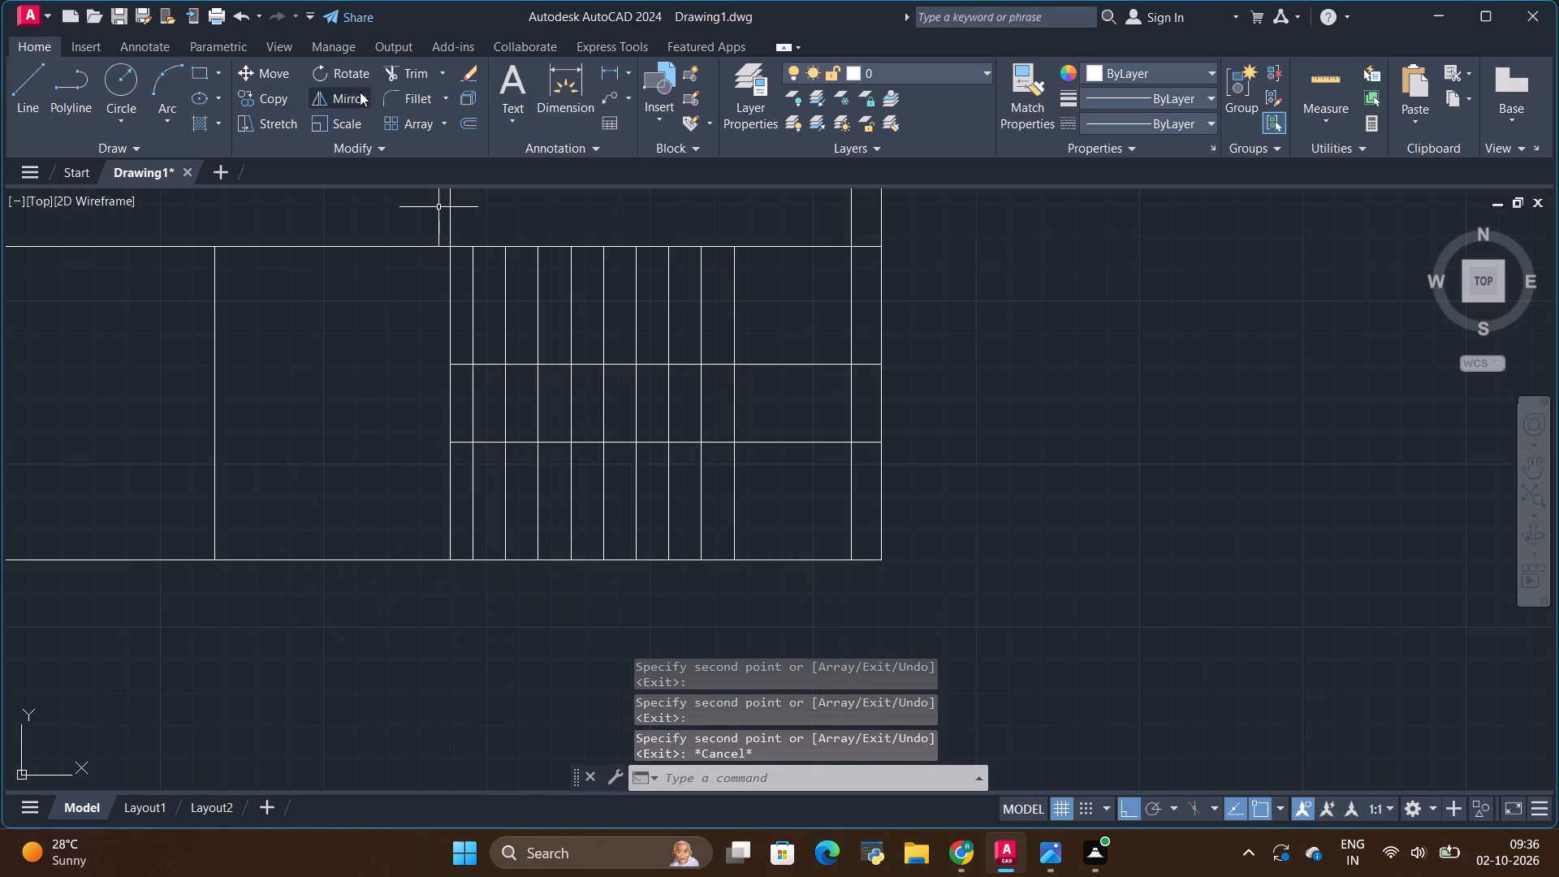
Trim away the staircase's old left boundary line and the two horizontal line ends beyond the leftmost tread.
left_click(397, 76)
scroll(462, 332, "up", 1)
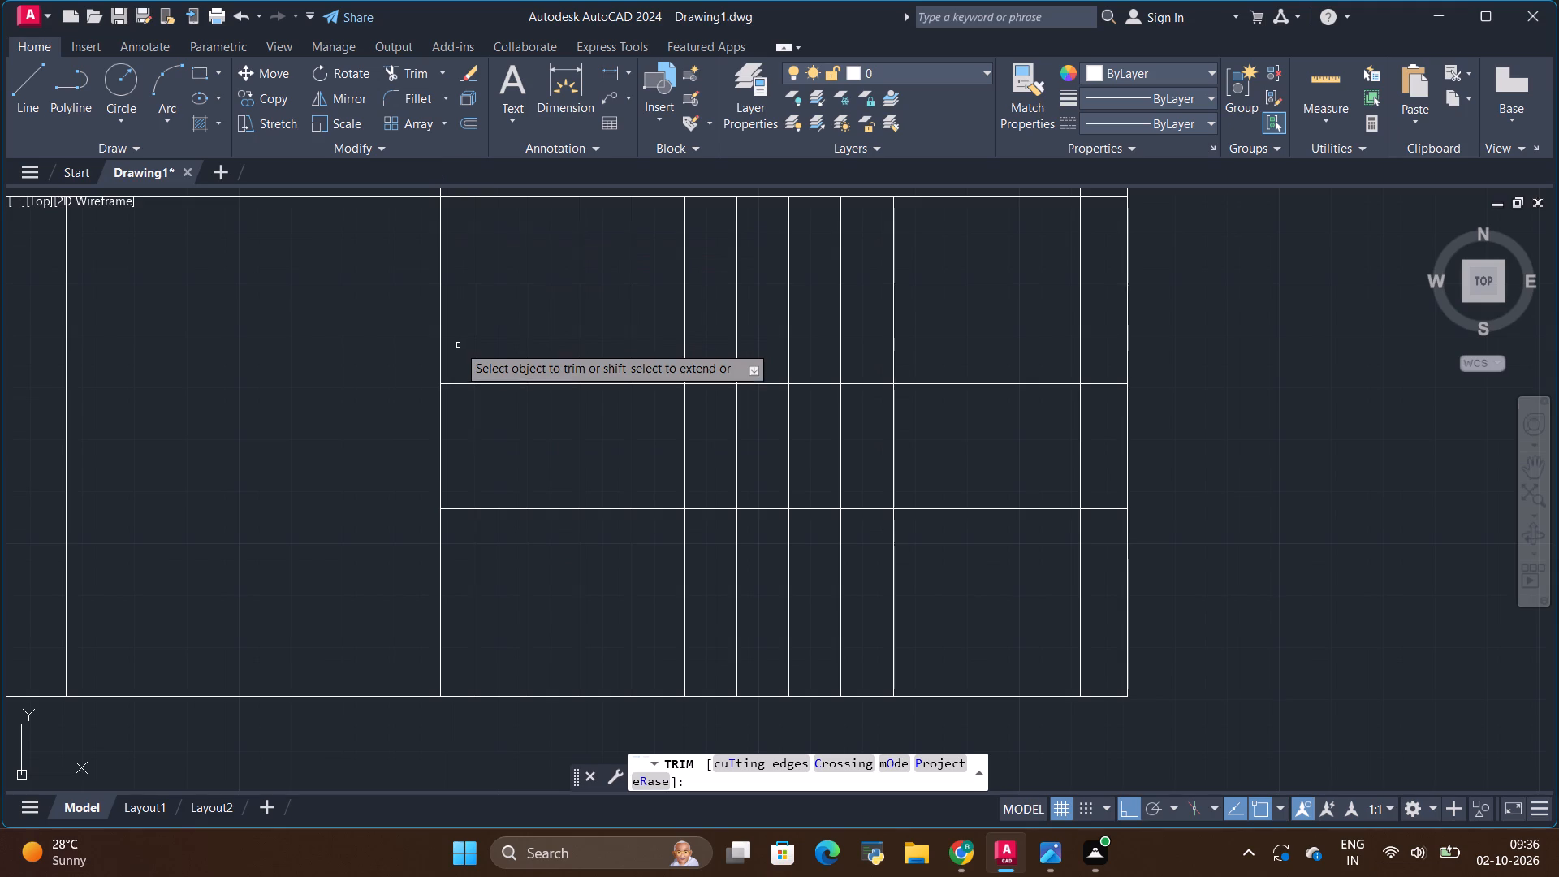
left_click_drag(453, 333, 465, 385)
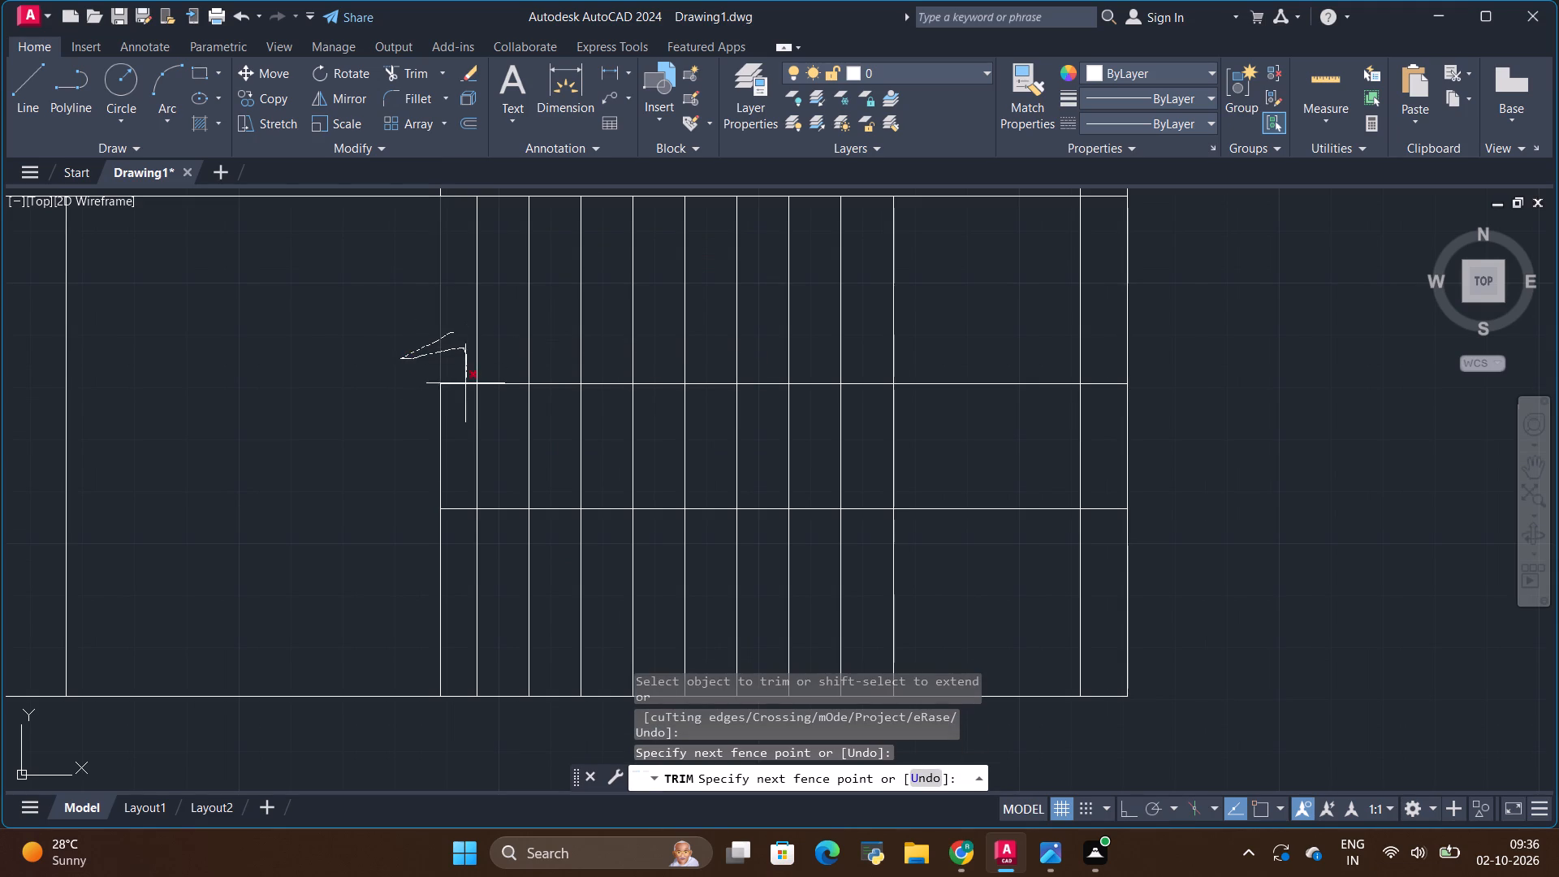
left_click_drag(465, 385, 436, 577)
Trim the tread lines between the two middle horizontal lines, keeping the leftmost tread and the landing edge whole.
scroll(438, 544, "down", 2)
scroll(946, 404, "down", 1)
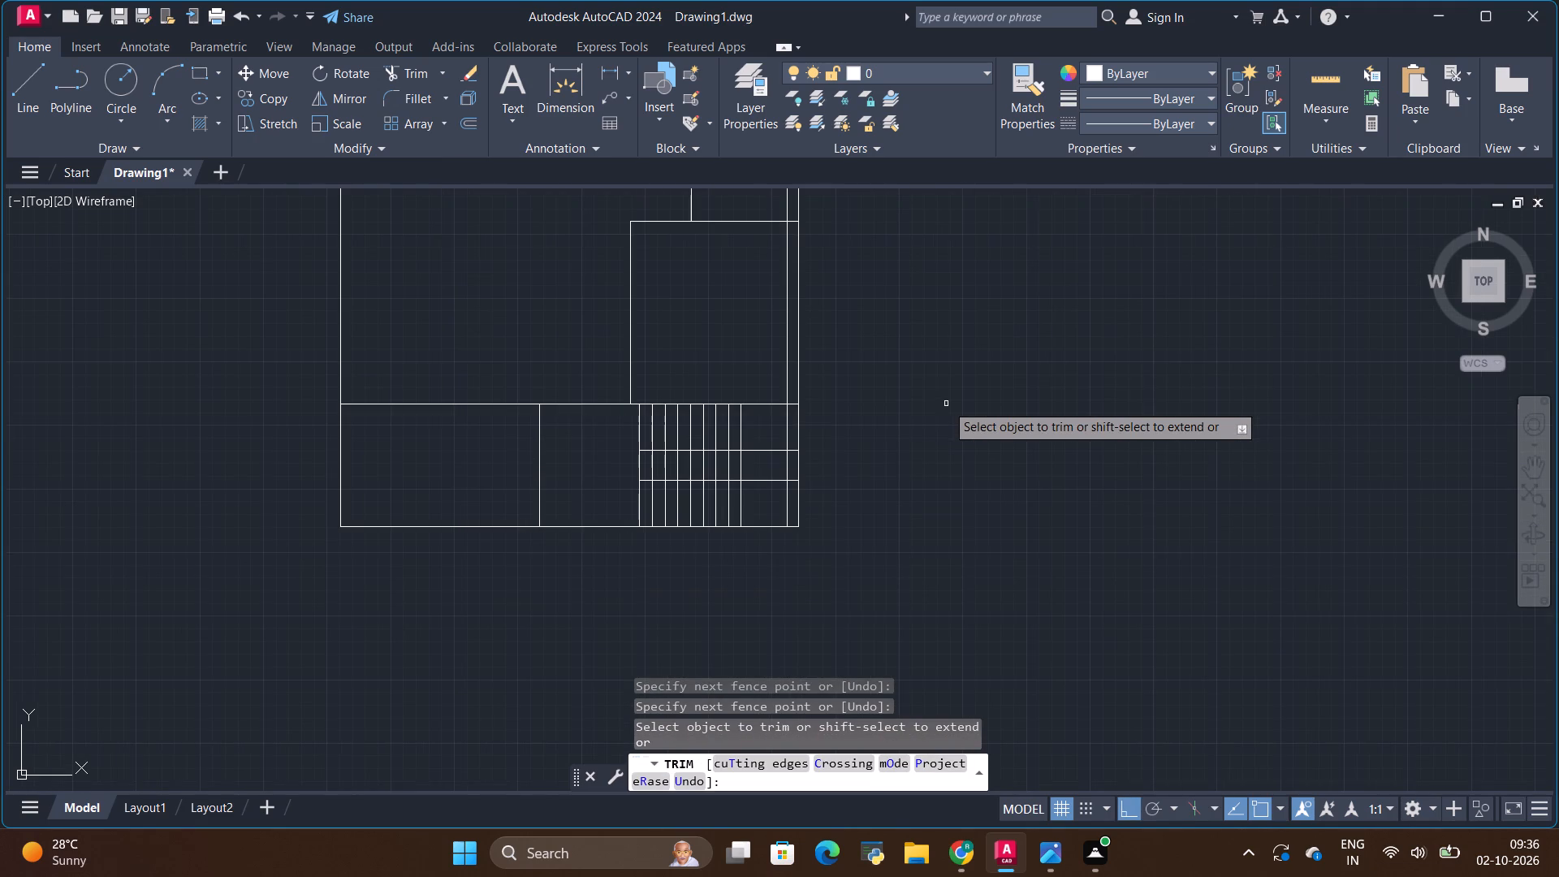
scroll(659, 386, "up", 1)
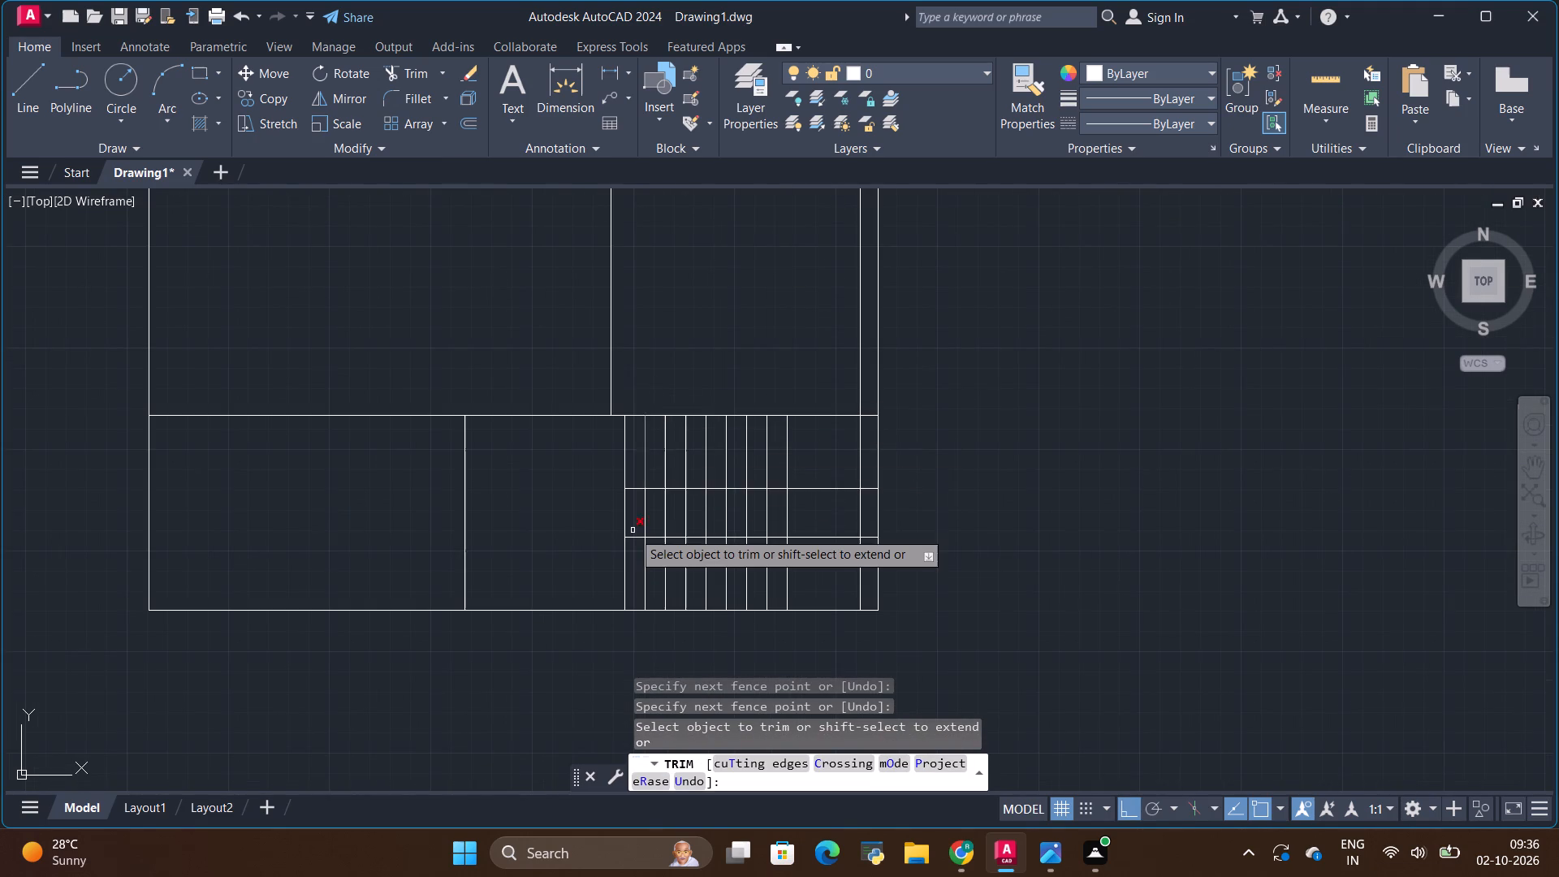
scroll(633, 531, "up", 2)
left_click_drag(635, 519, 884, 502)
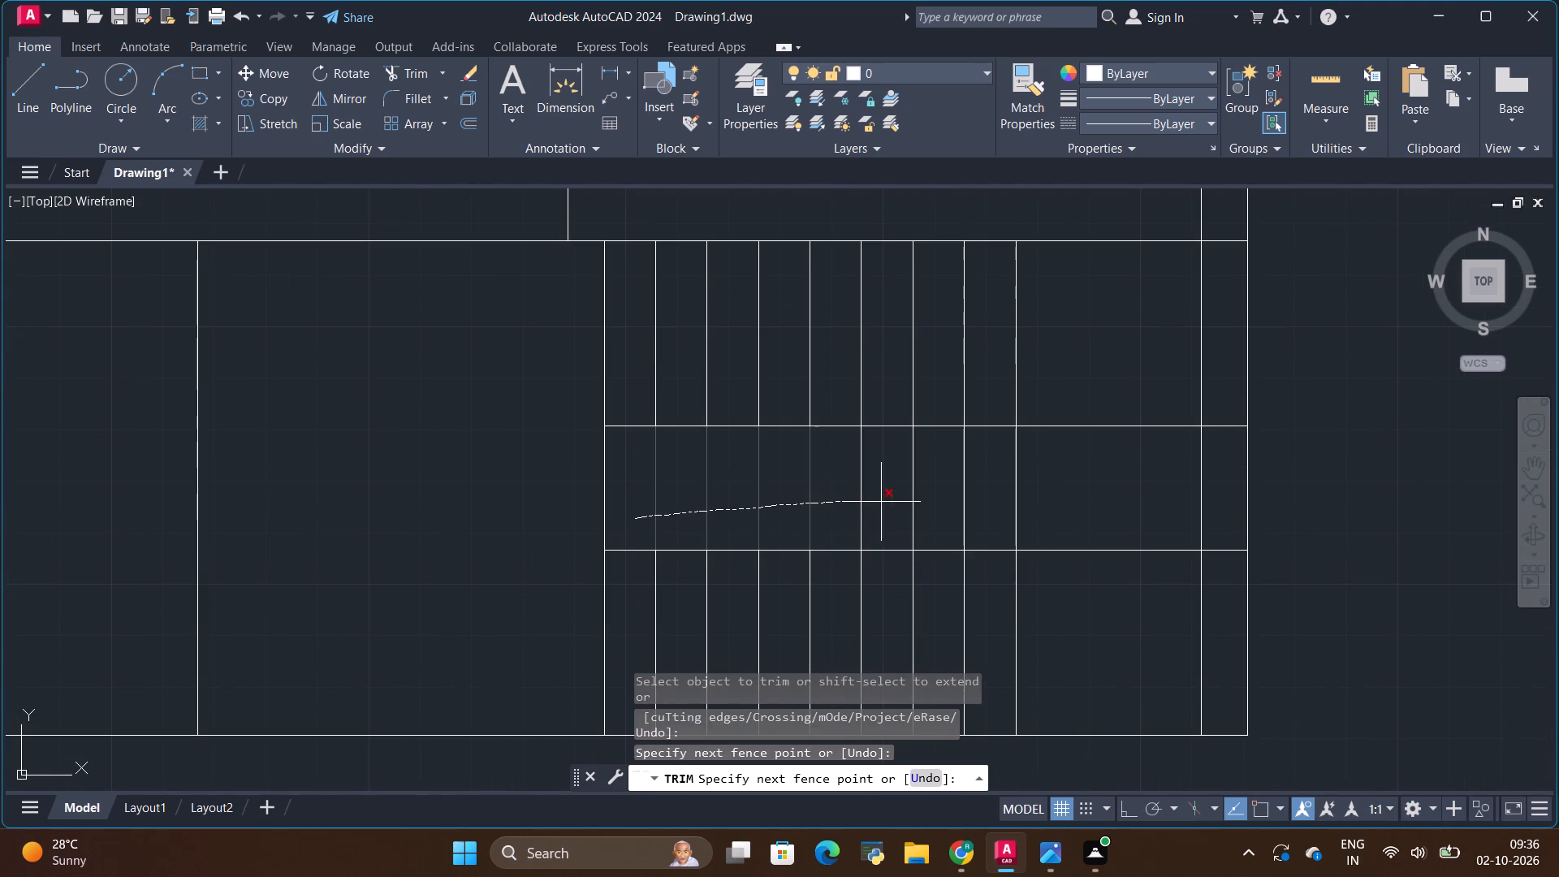
left_click_drag(884, 502, 971, 494)
scroll(879, 482, "down", 2)
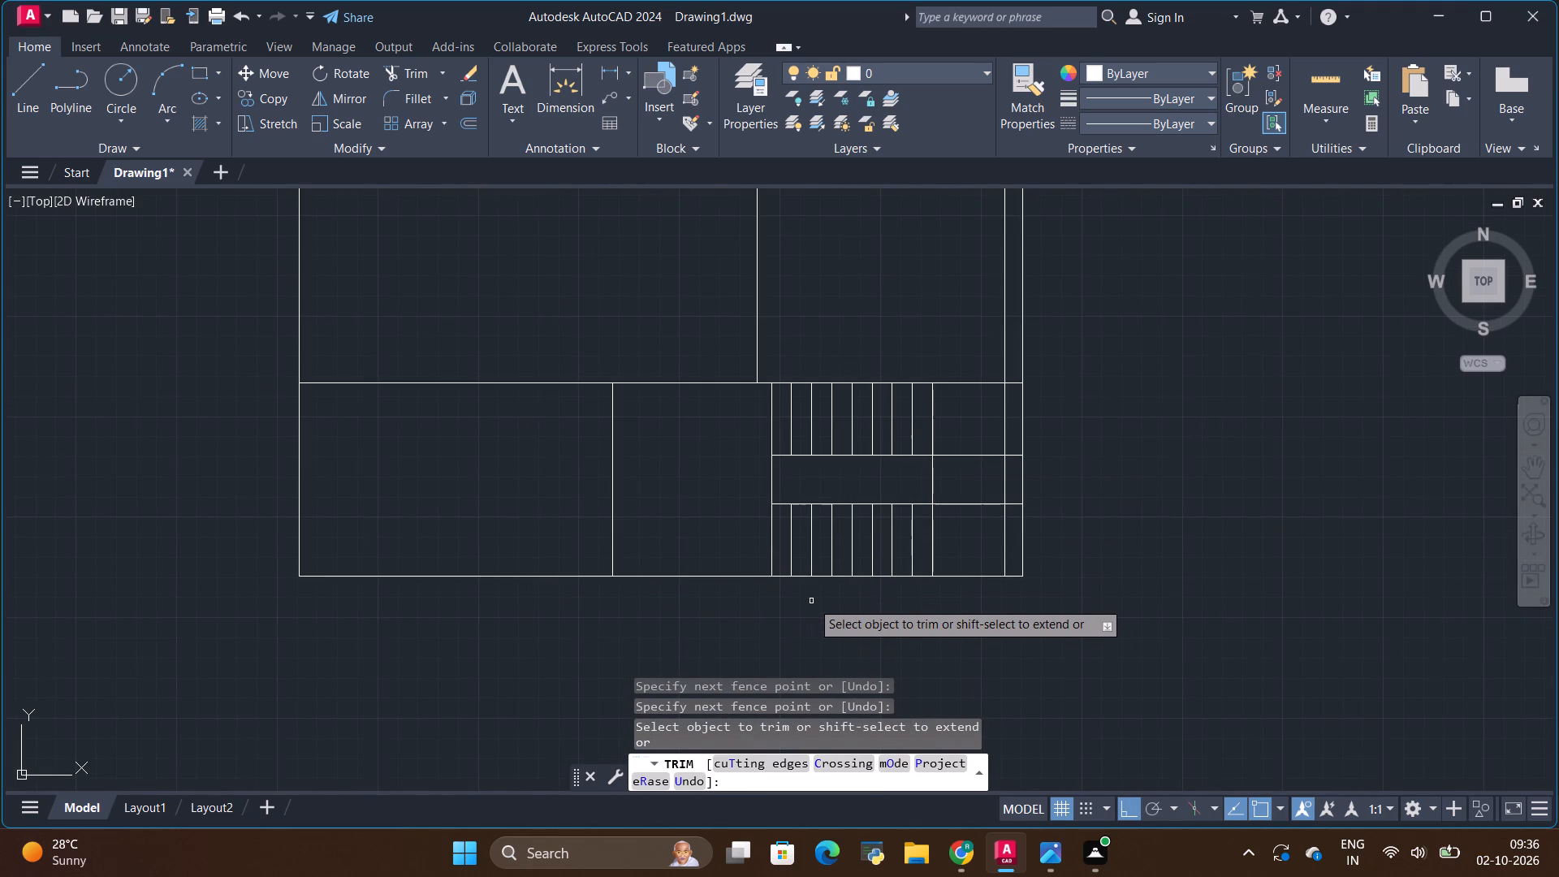
key("space")
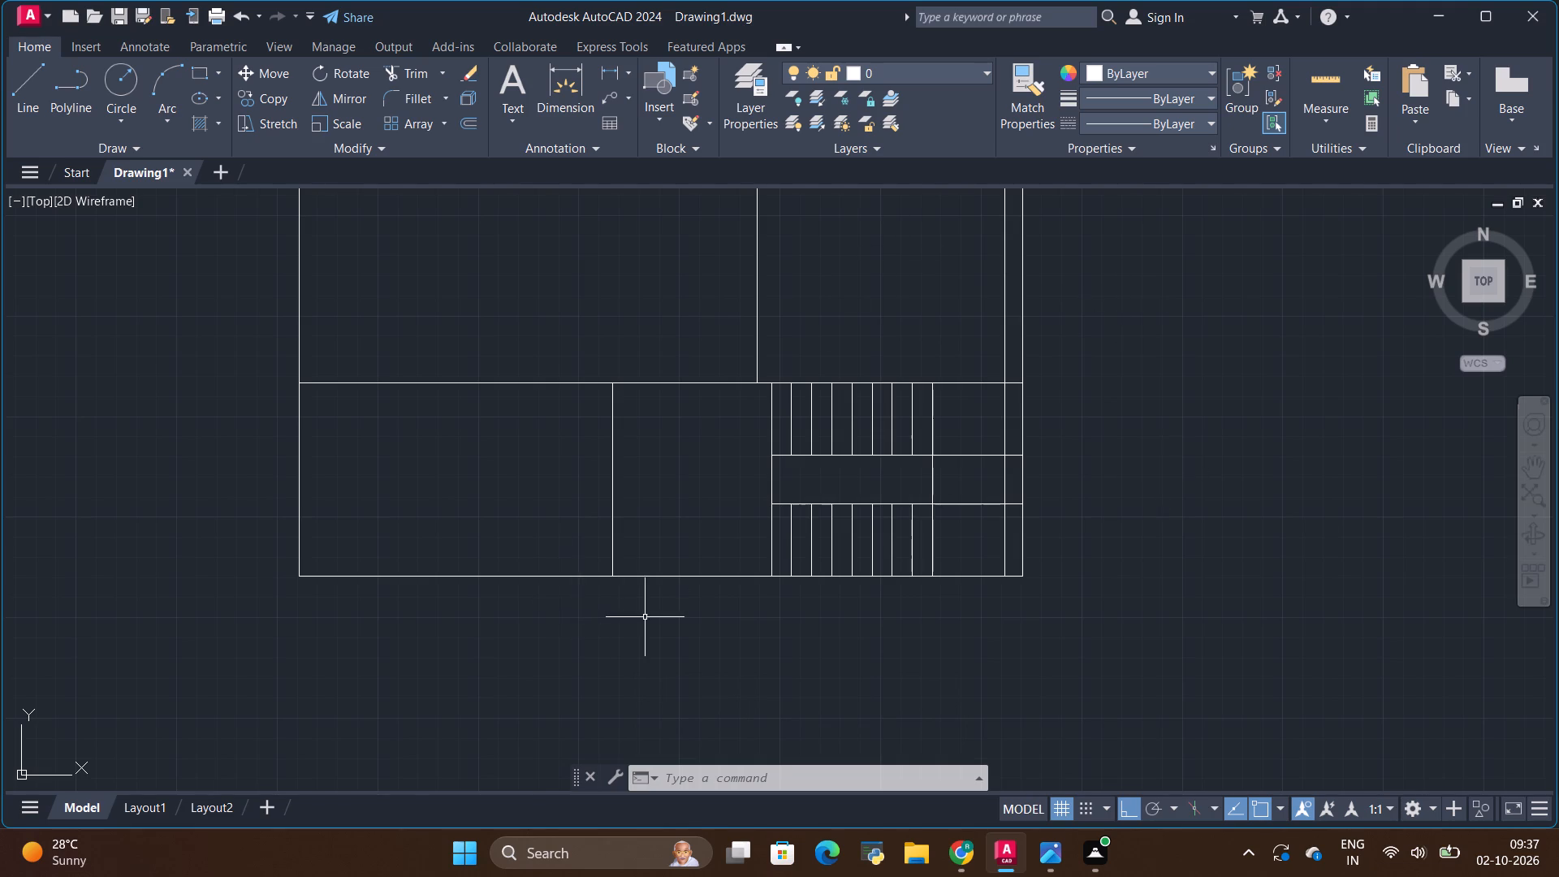
Copy the plan's top outer wall line 9" downward to form the inner wall line.
scroll(655, 581, "down", 2)
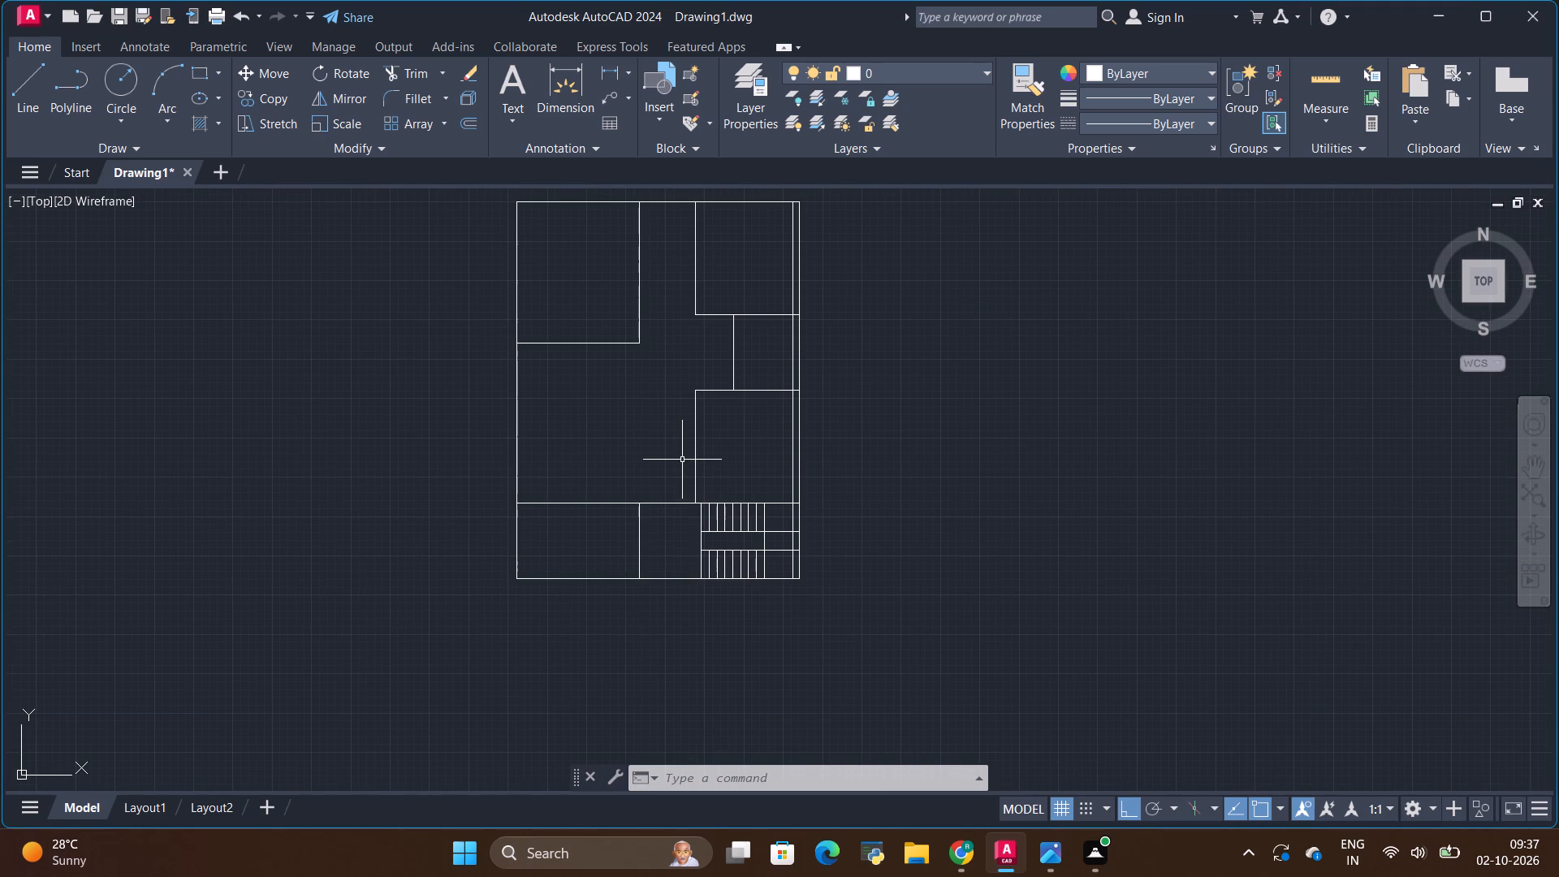
scroll(681, 411, "down", 2)
scroll(678, 404, "up", 2)
scroll(678, 404, "down", 1)
scroll(672, 285, "up", 2)
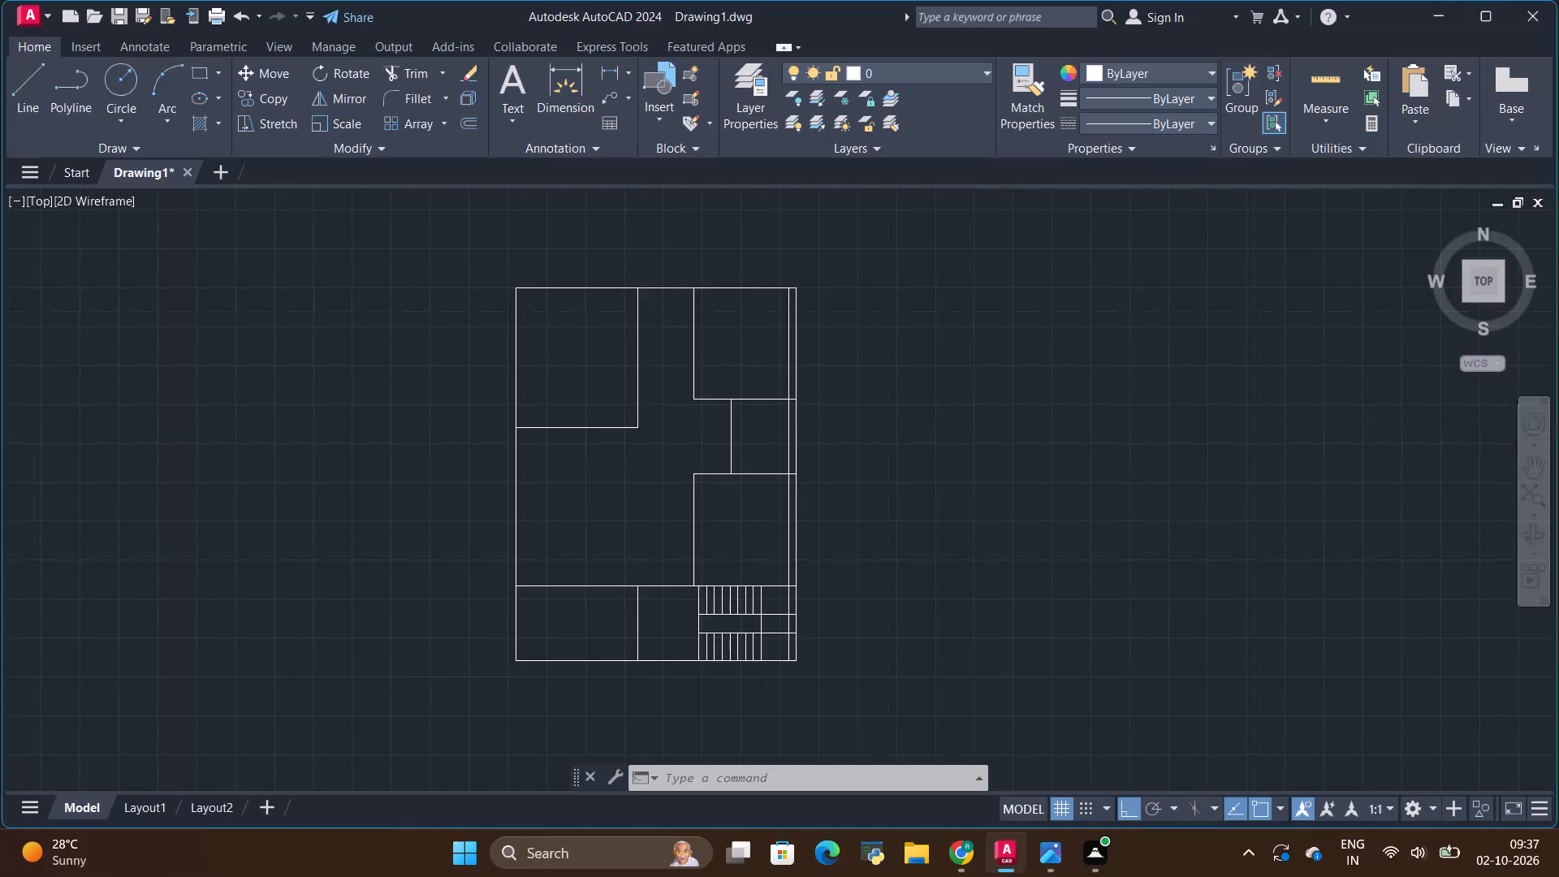
left_click(671, 292)
left_click(671, 289)
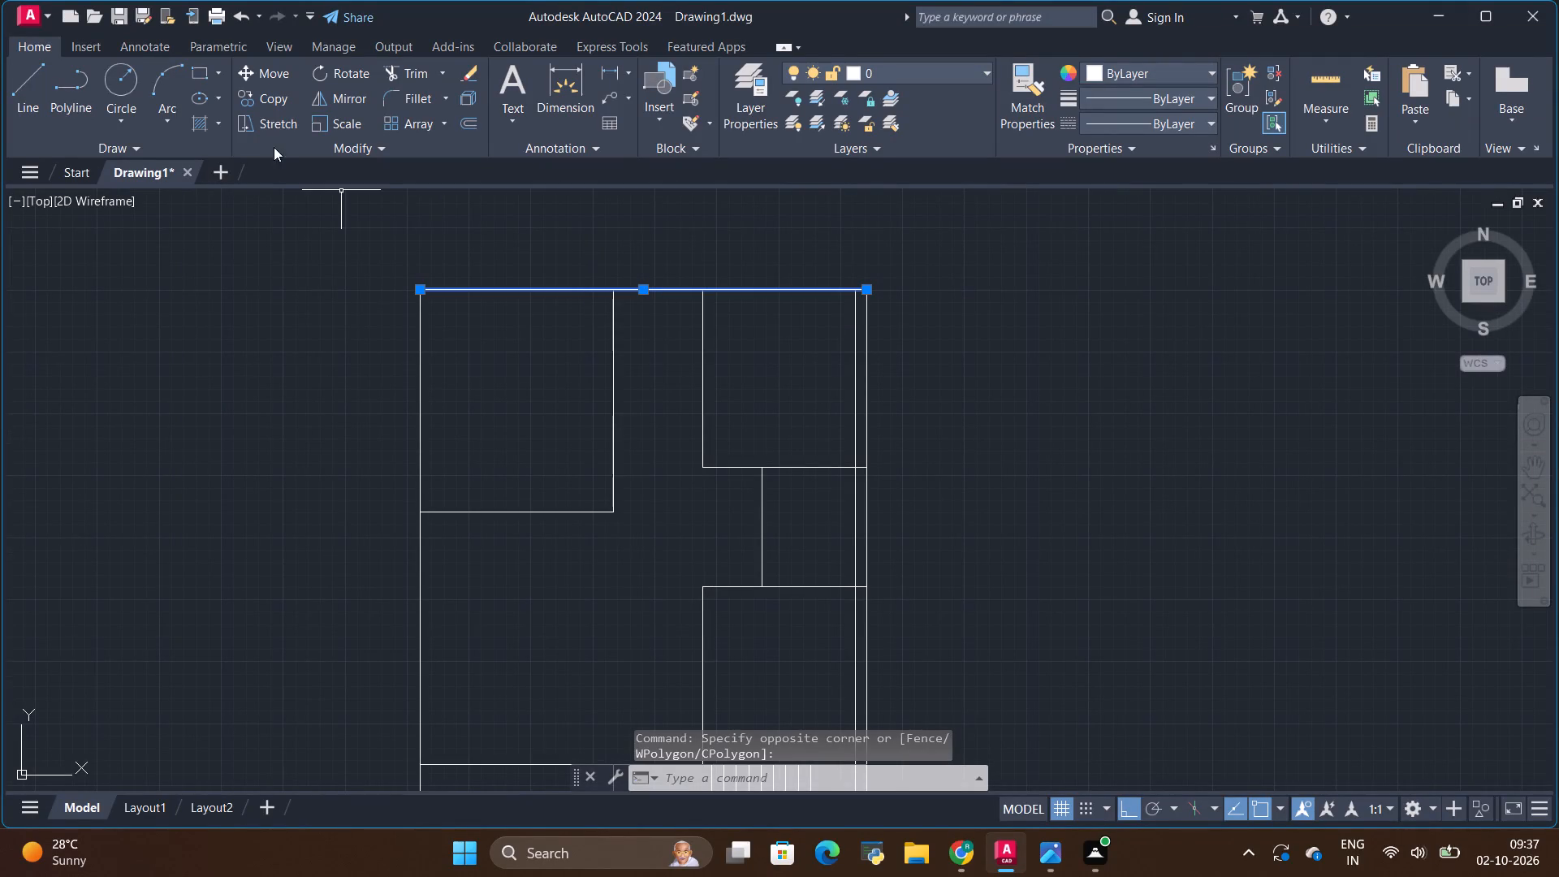
left_click(266, 96)
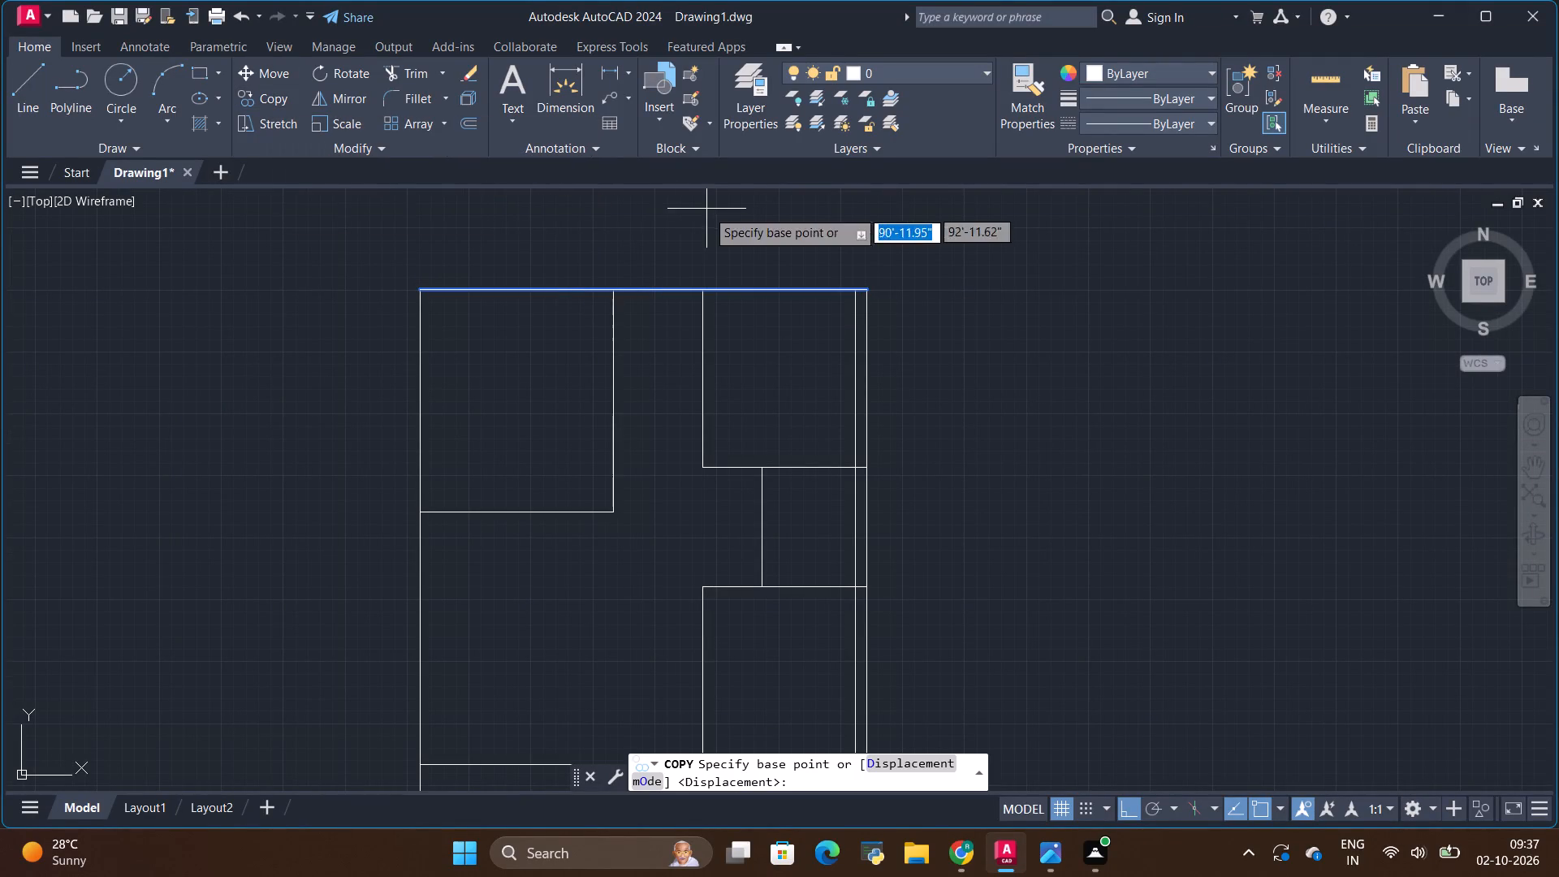
left_click(646, 288)
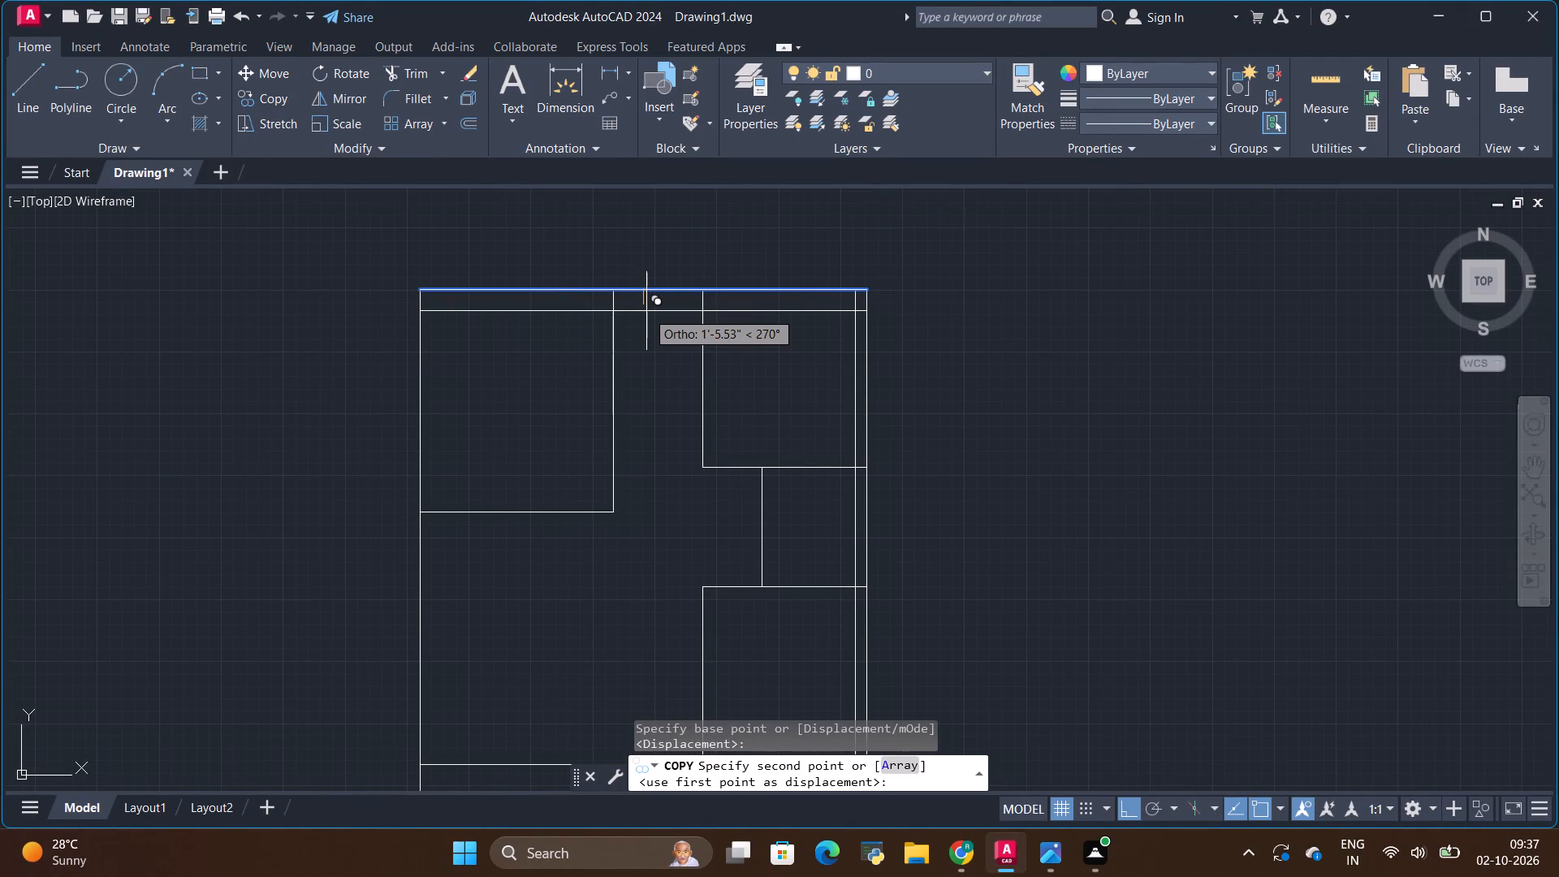
key("9")
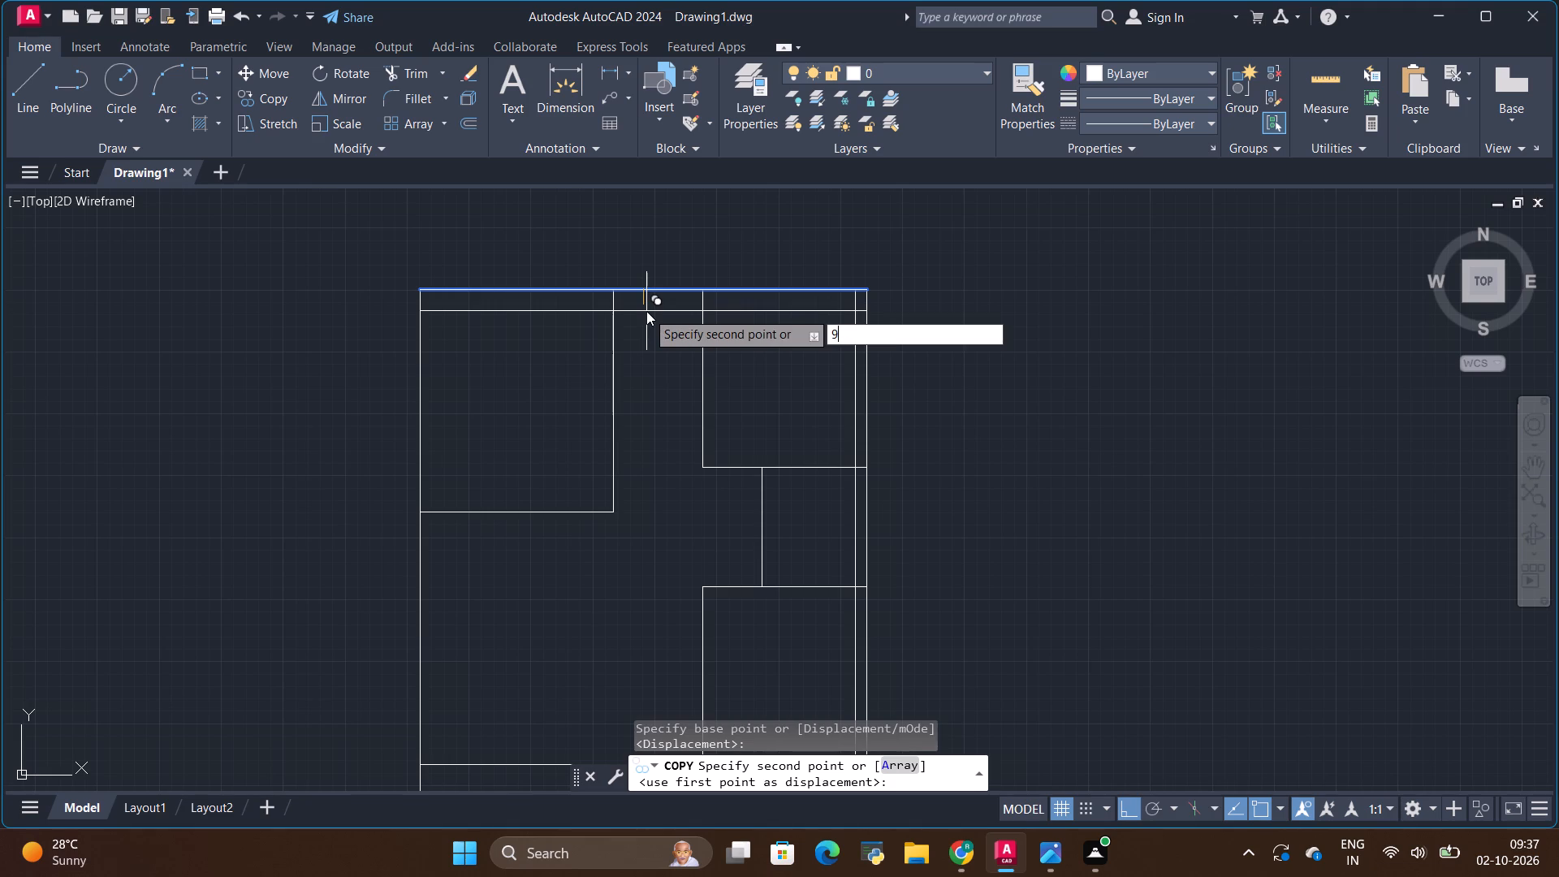
key("shift+quotedbl")
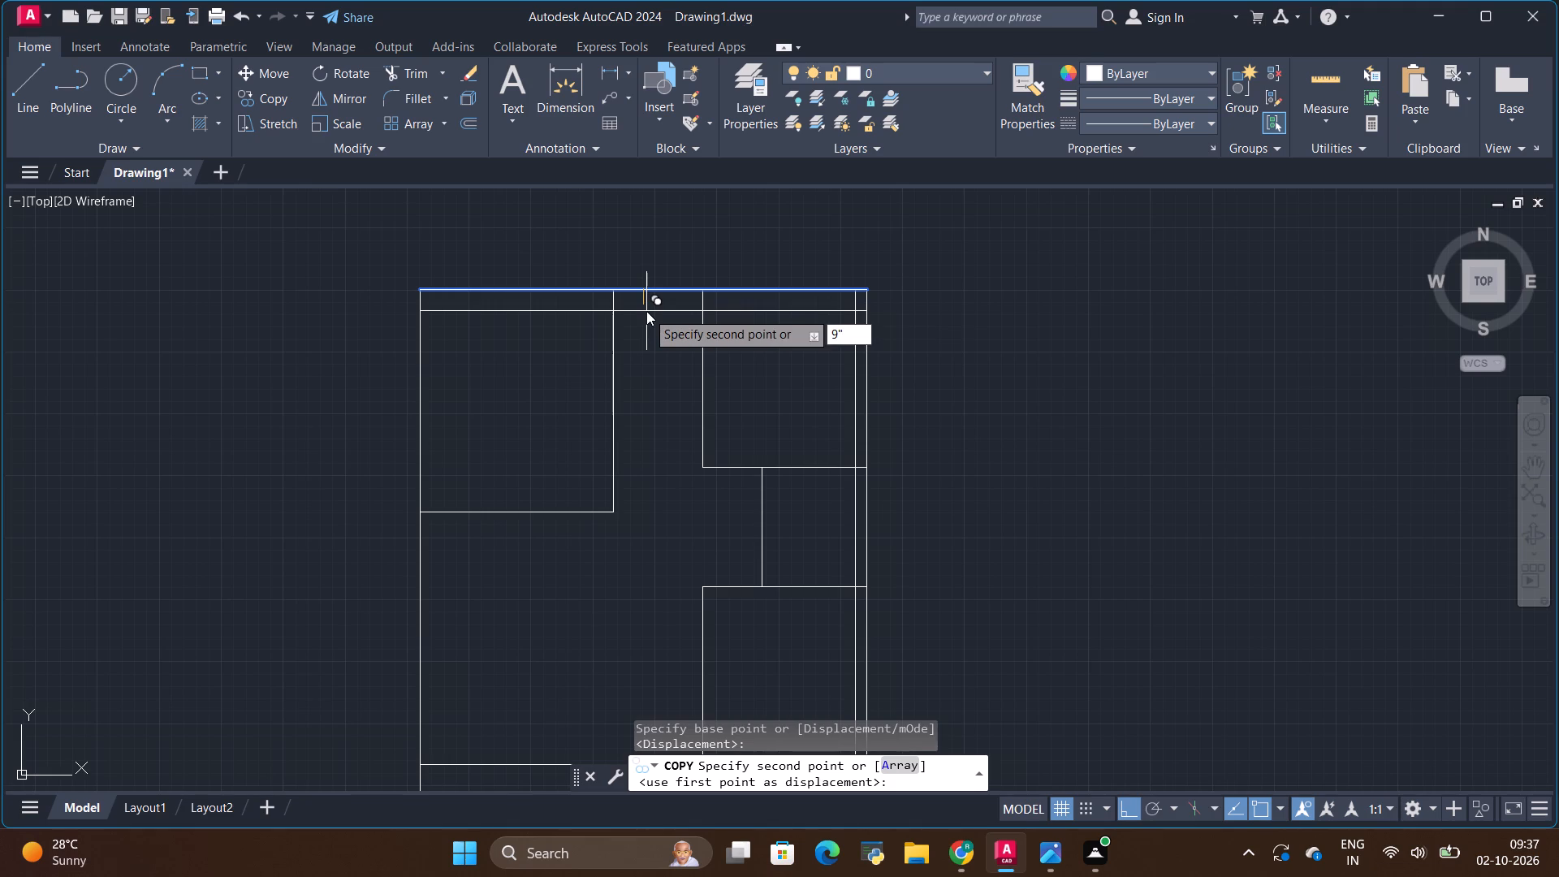
key("Return")
key("Escape")
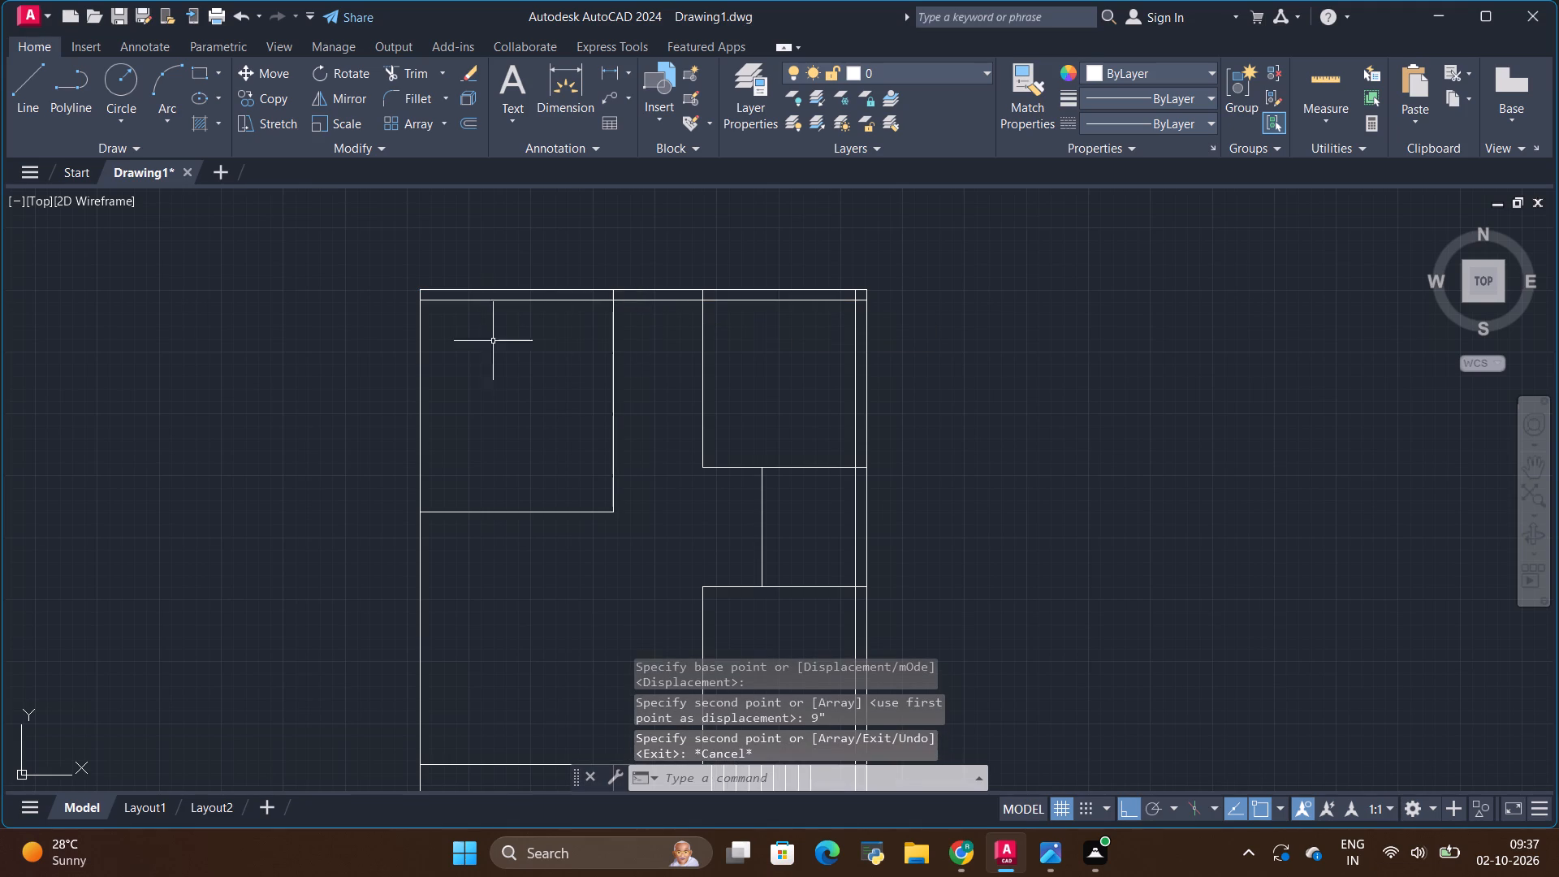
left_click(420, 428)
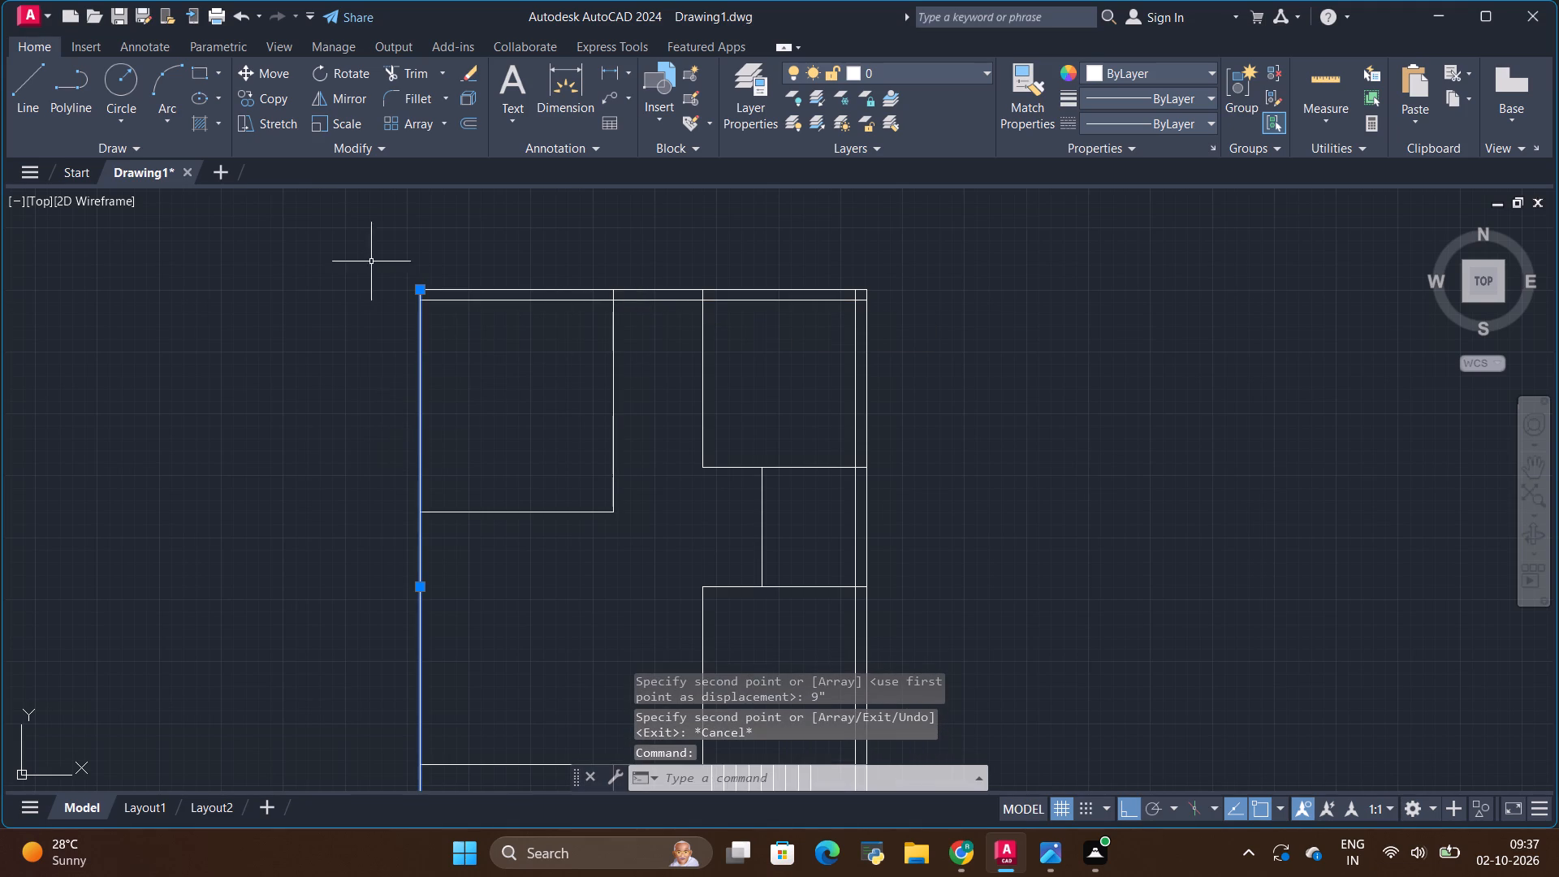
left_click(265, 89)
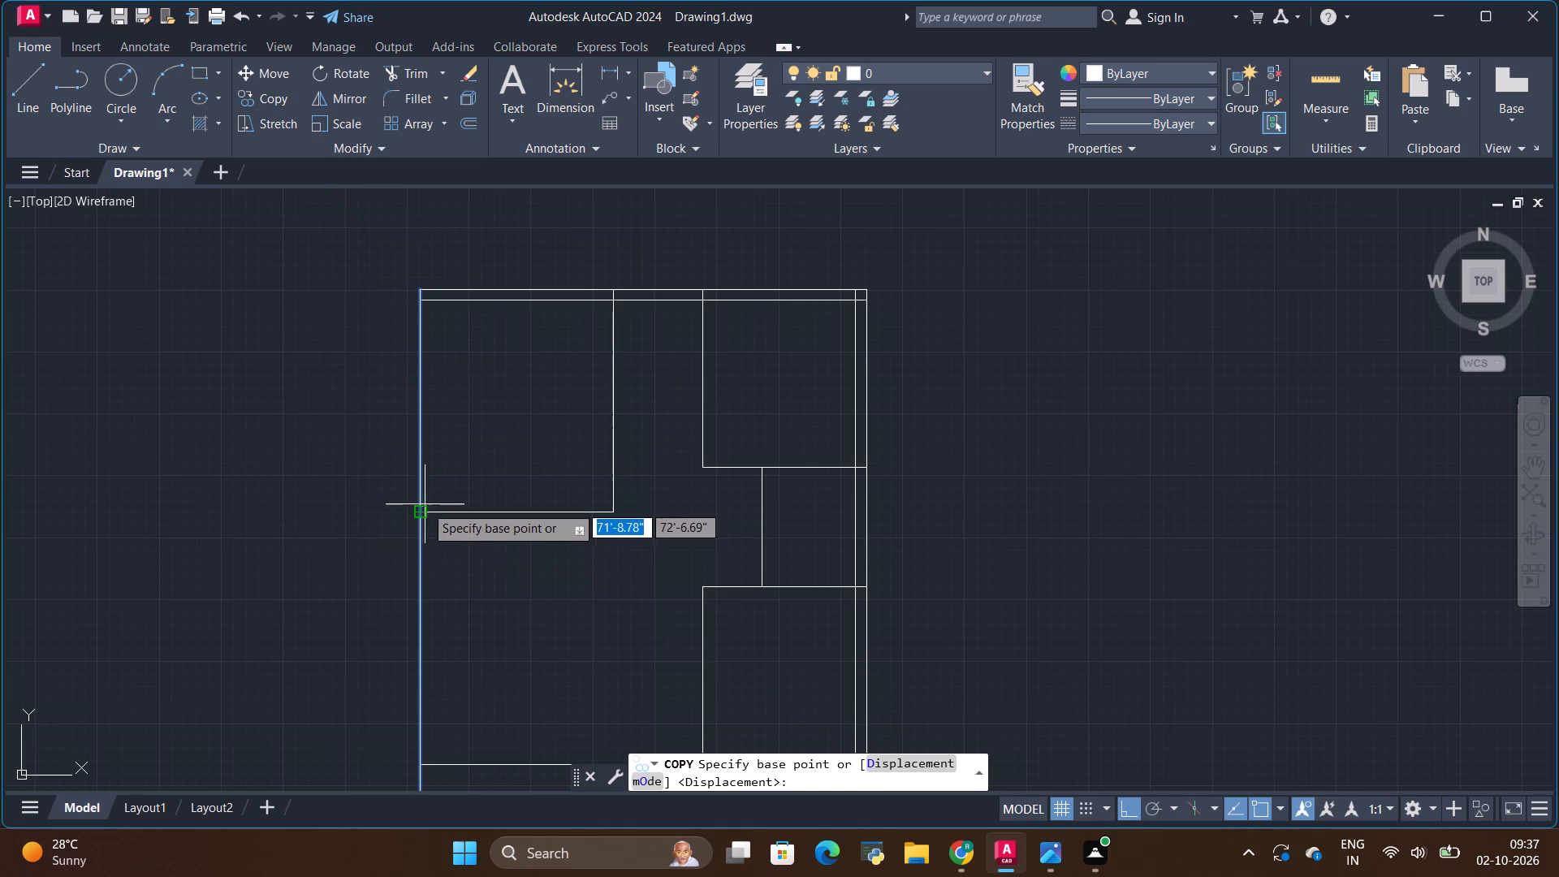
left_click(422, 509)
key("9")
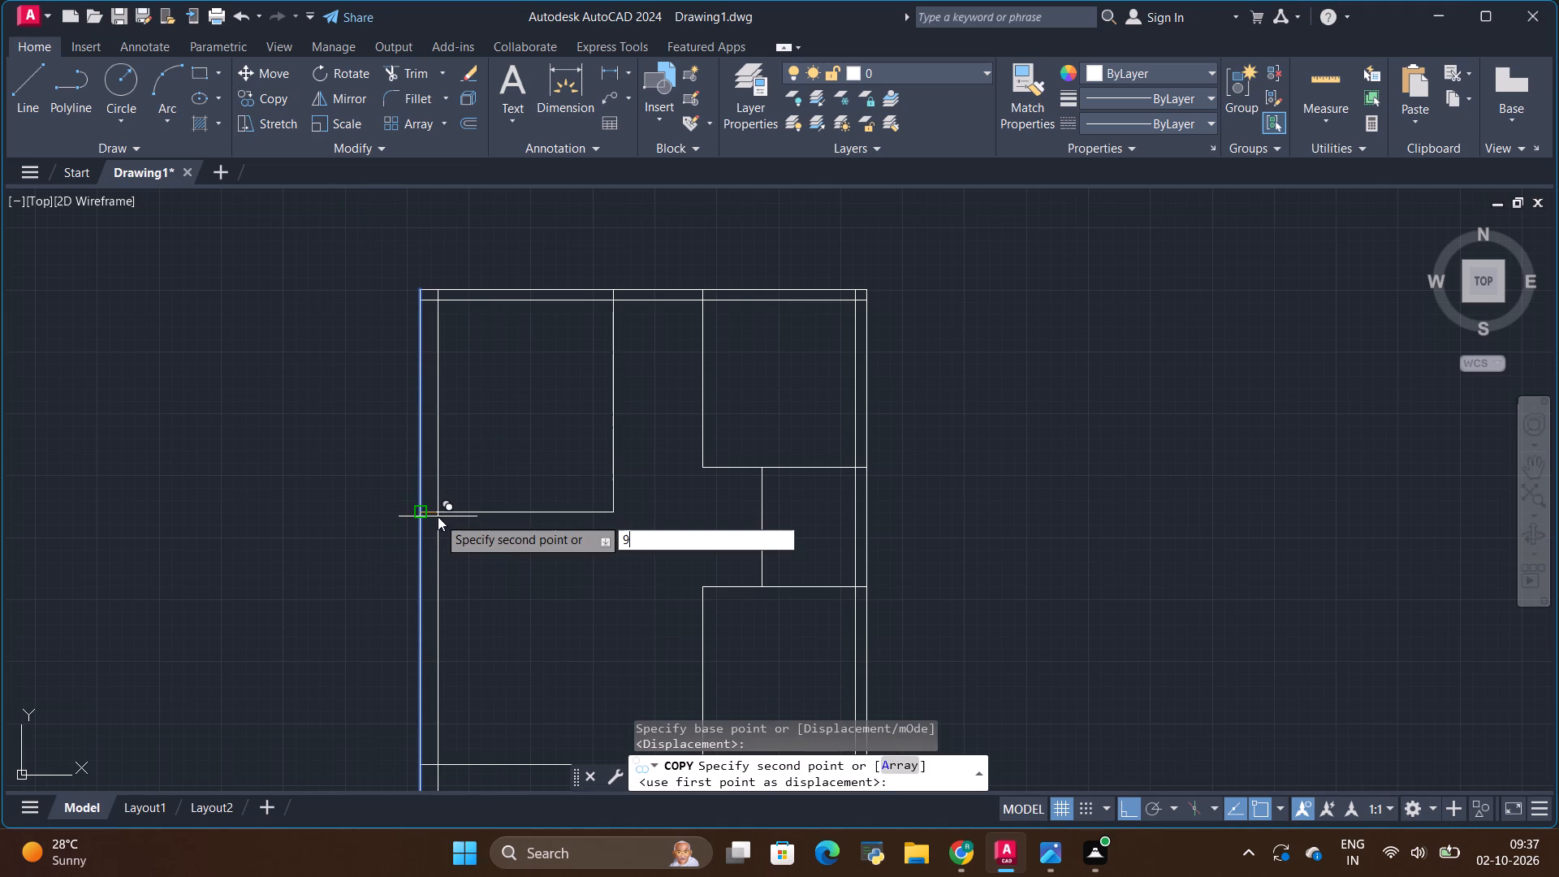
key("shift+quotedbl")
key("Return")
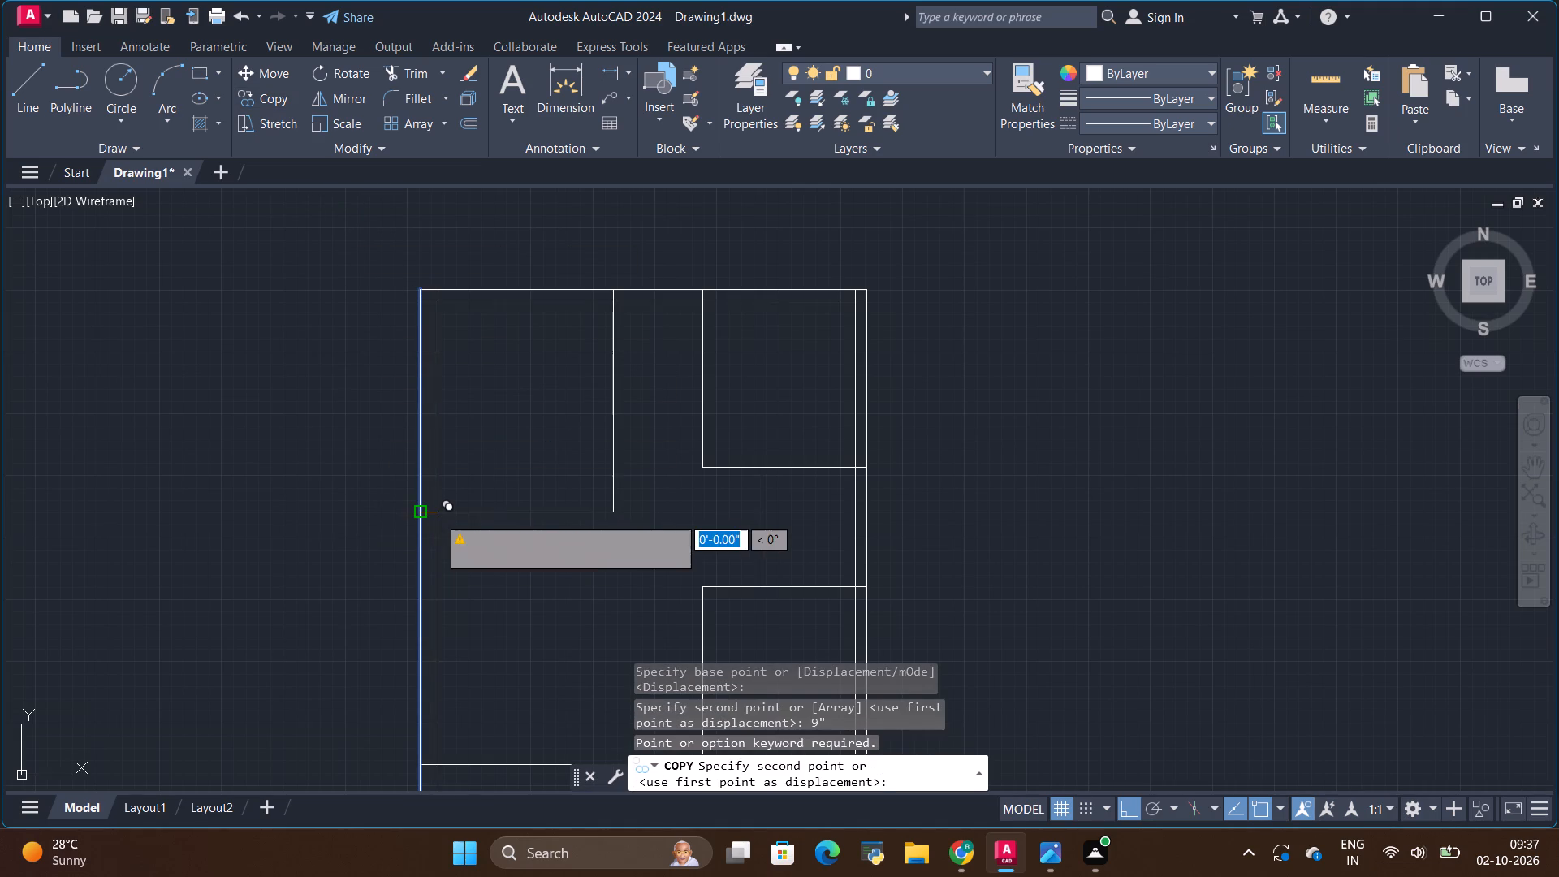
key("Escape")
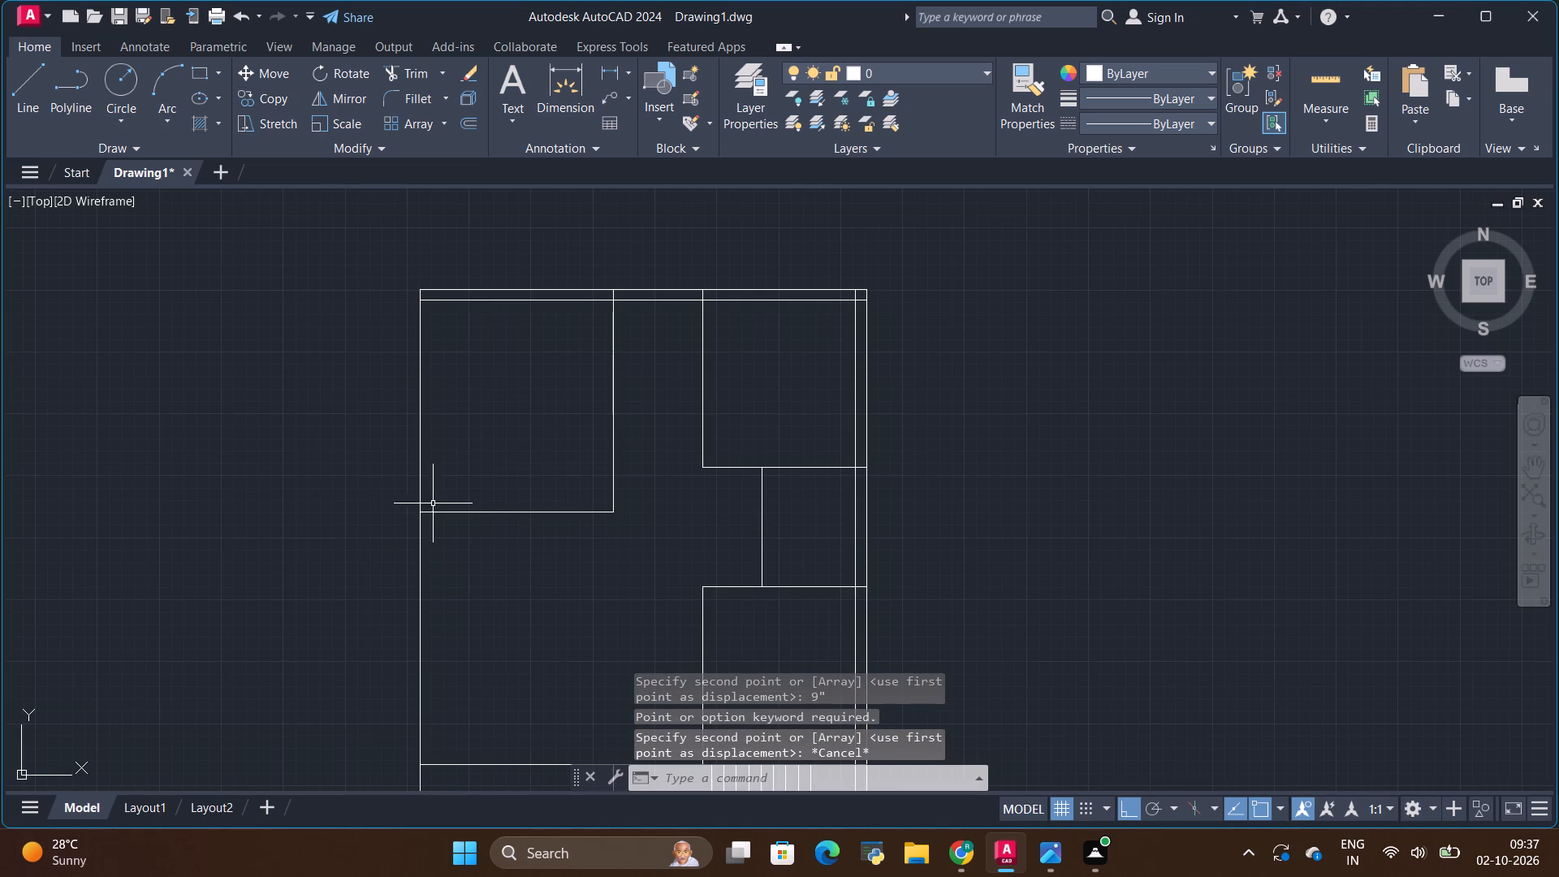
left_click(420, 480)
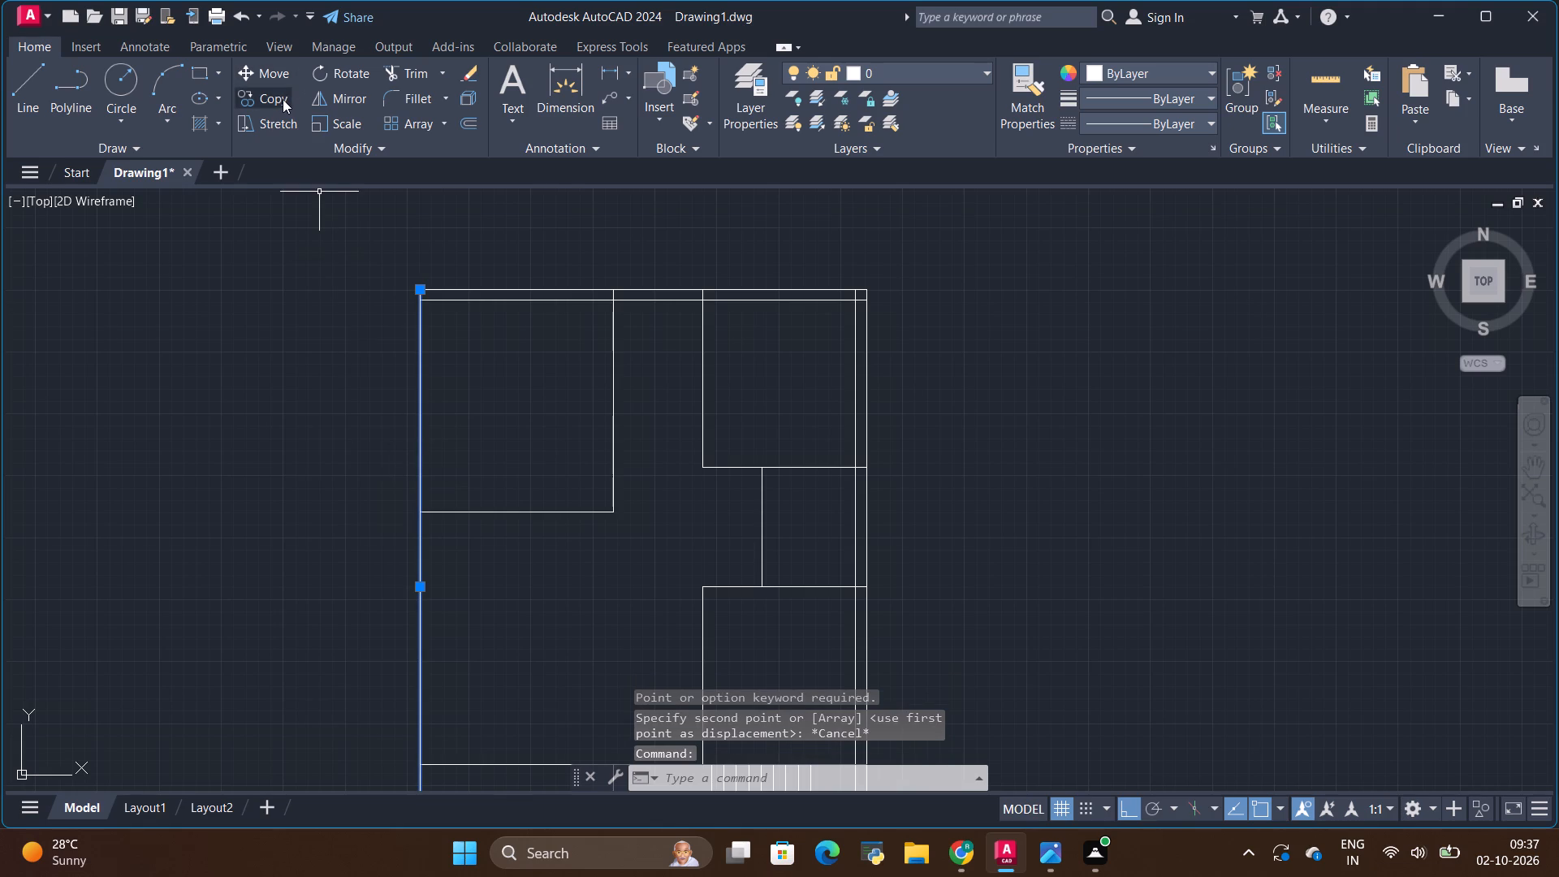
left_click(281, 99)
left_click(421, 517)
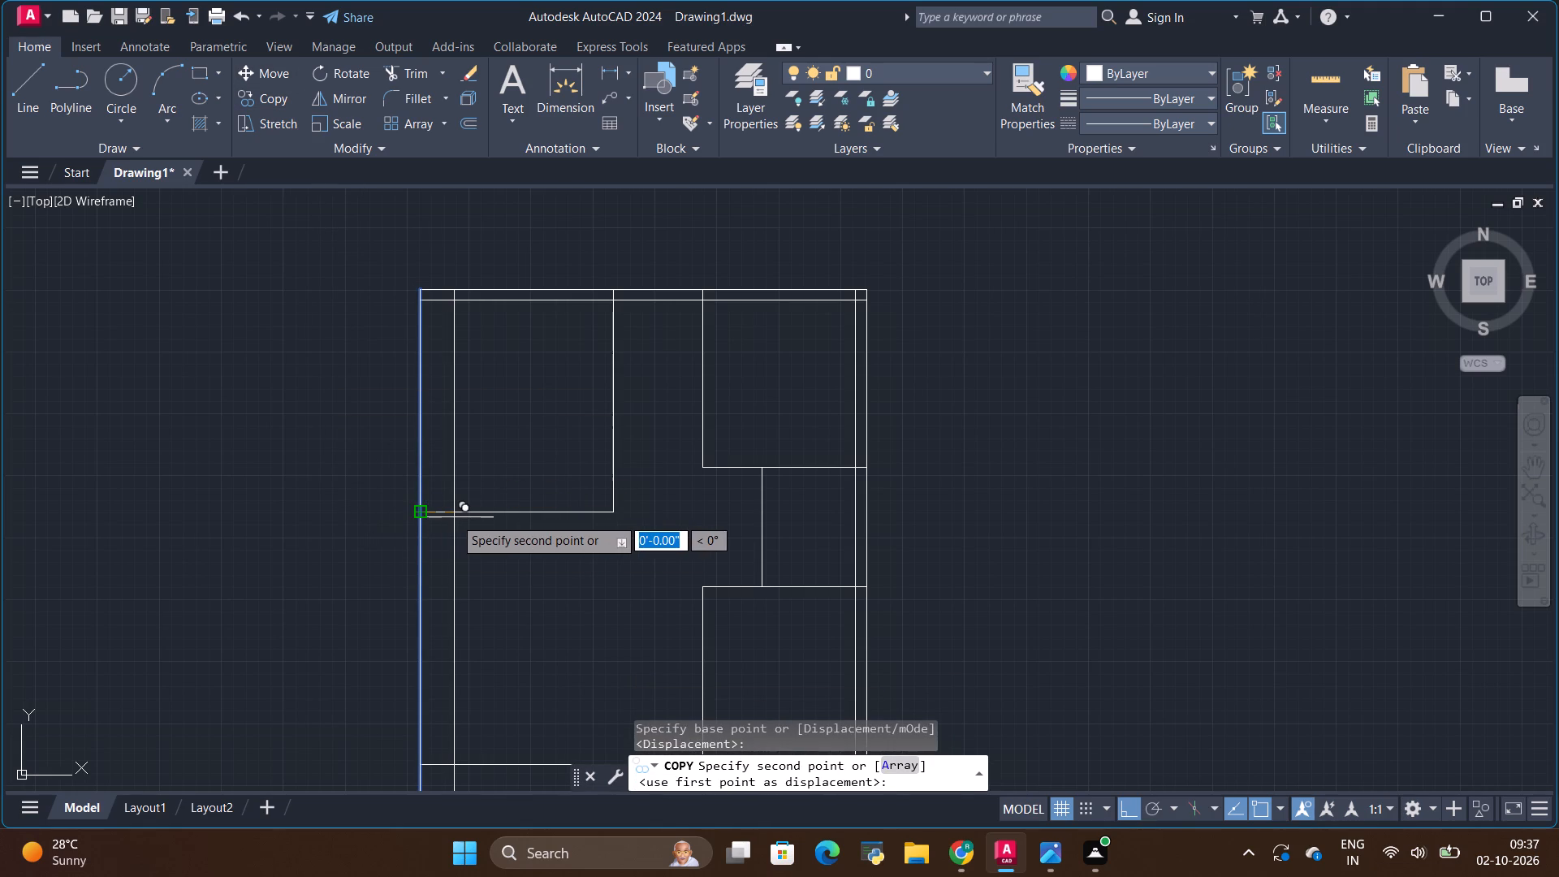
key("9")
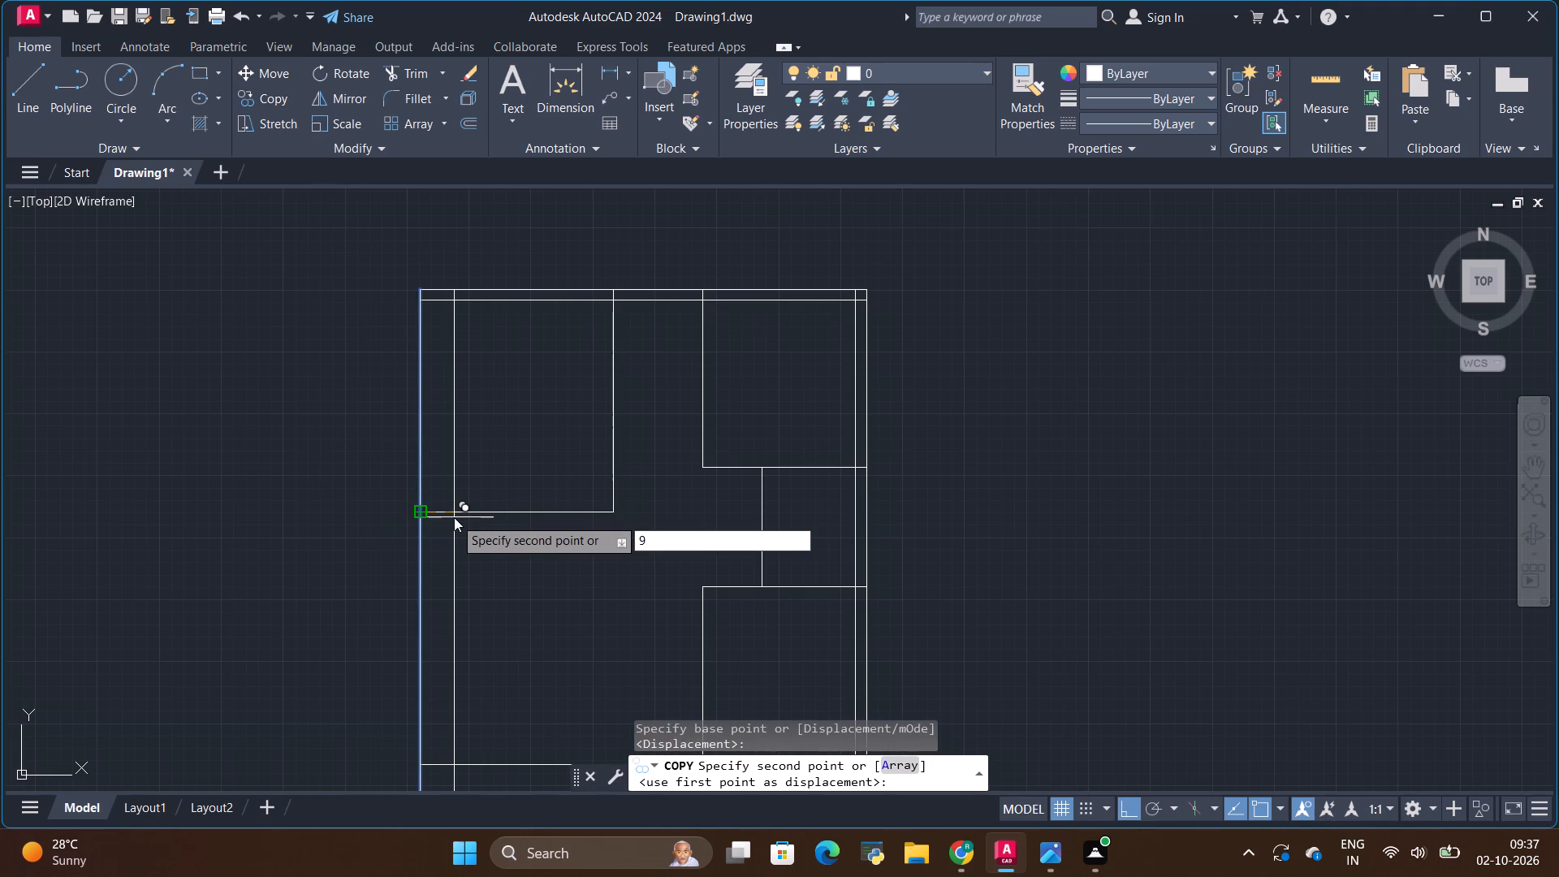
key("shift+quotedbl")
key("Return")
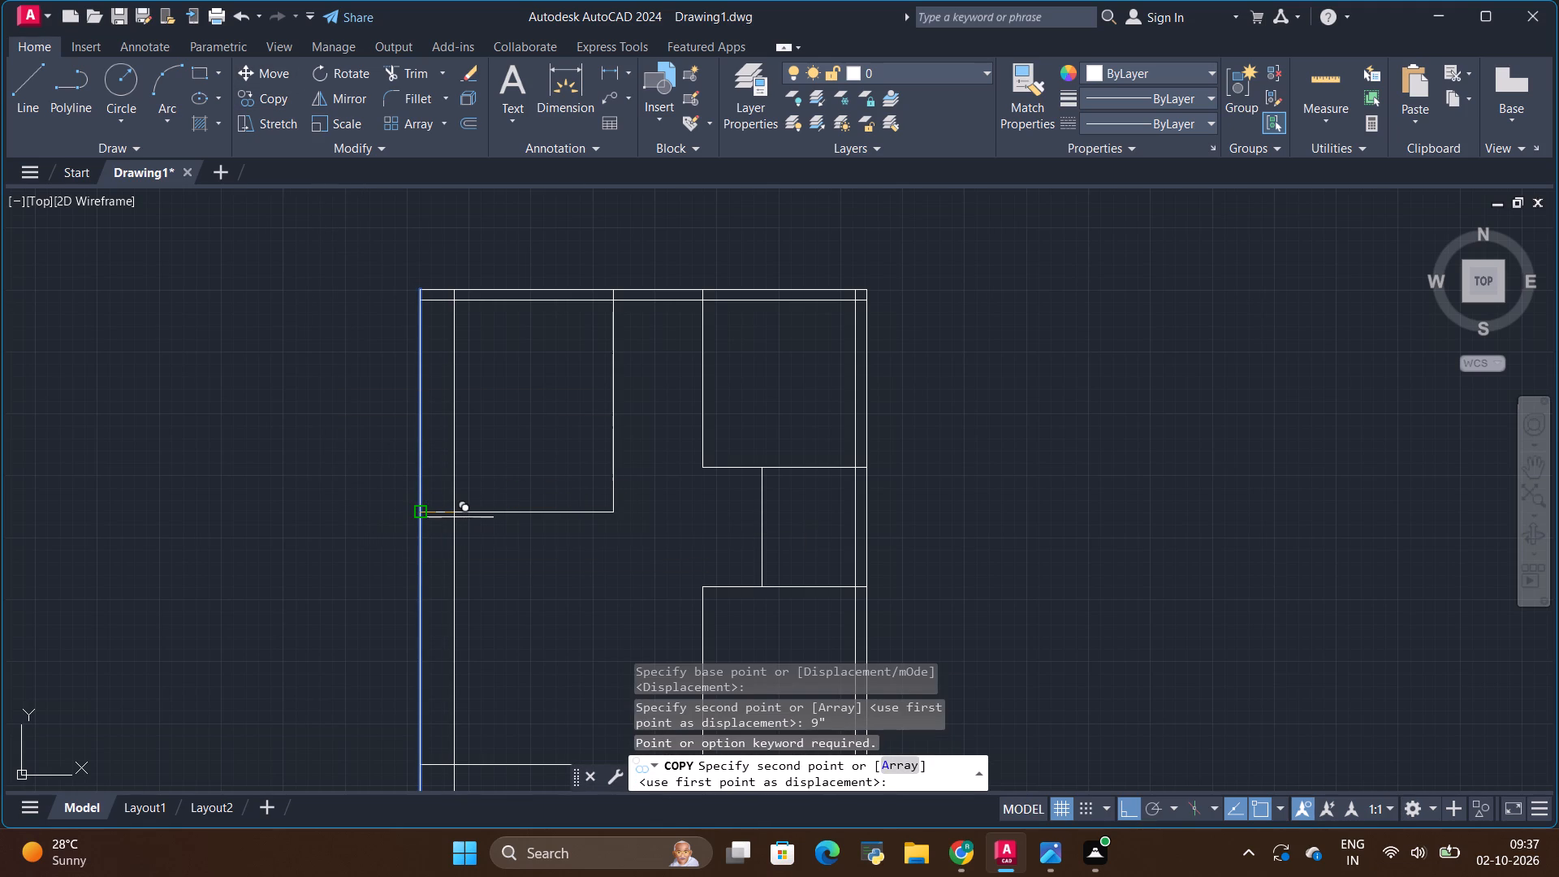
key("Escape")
Copy the plan's left outer wall line 9" to the right to form the inner wall line.
left_click(421, 504)
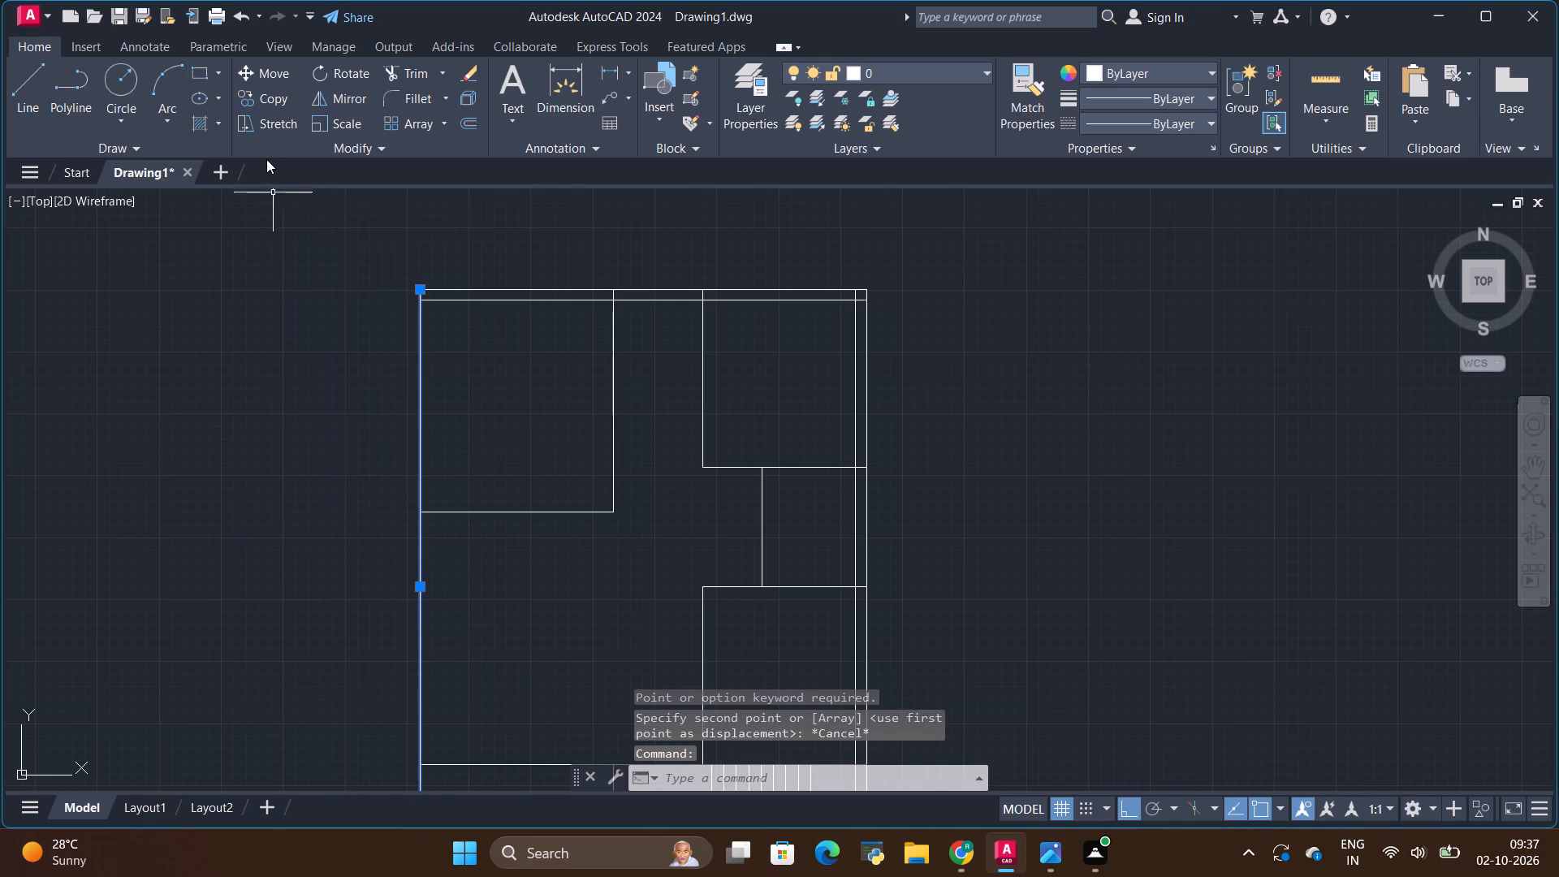
left_click(263, 100)
left_click(425, 584)
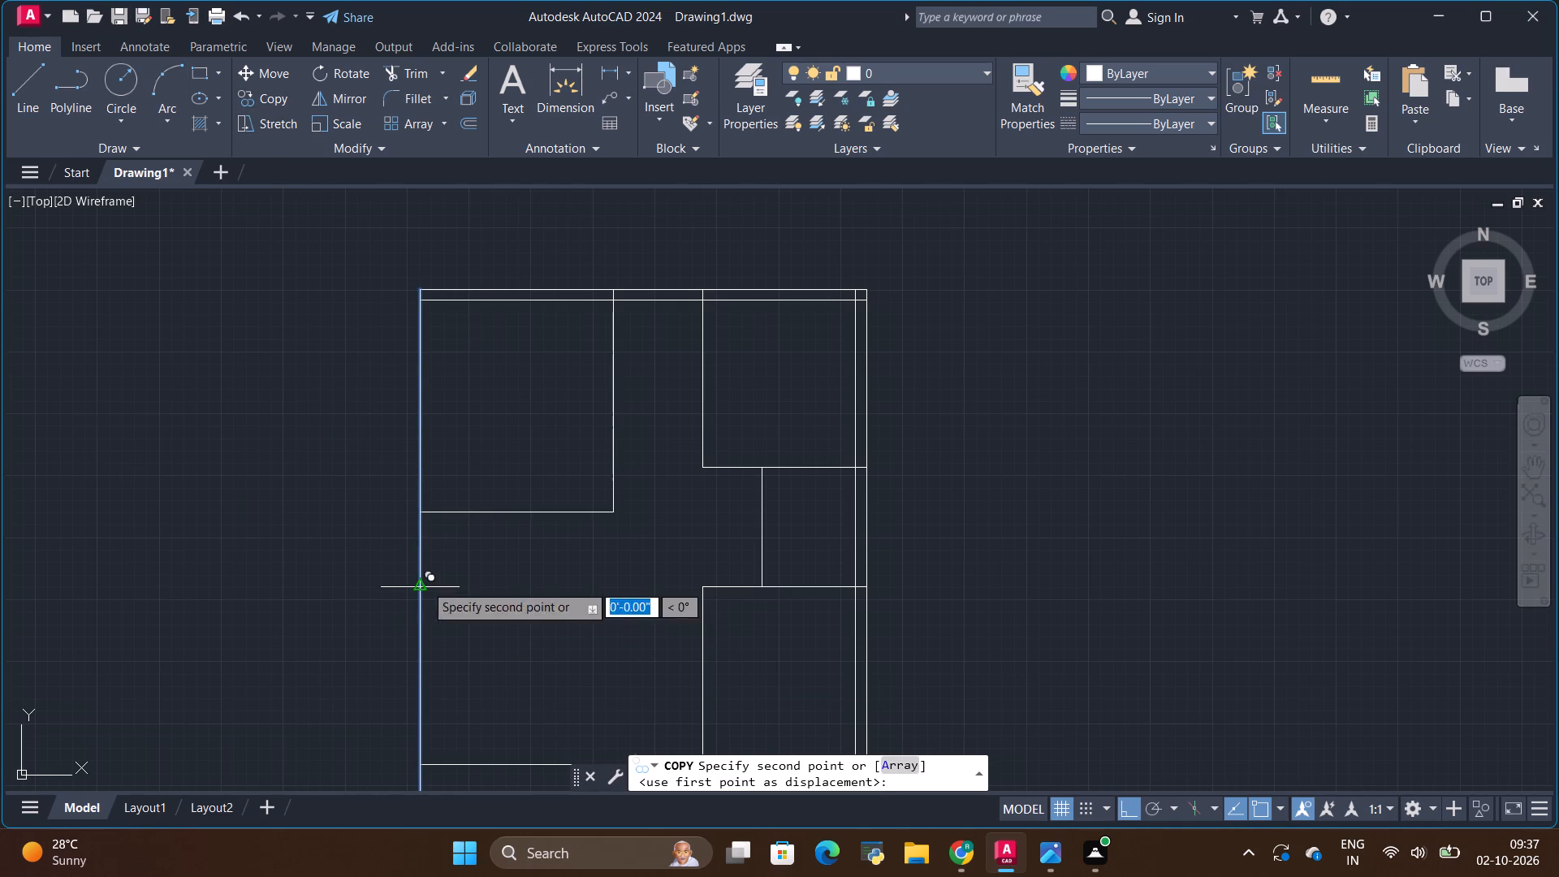
key("BackSpace")
key("BackSpace")
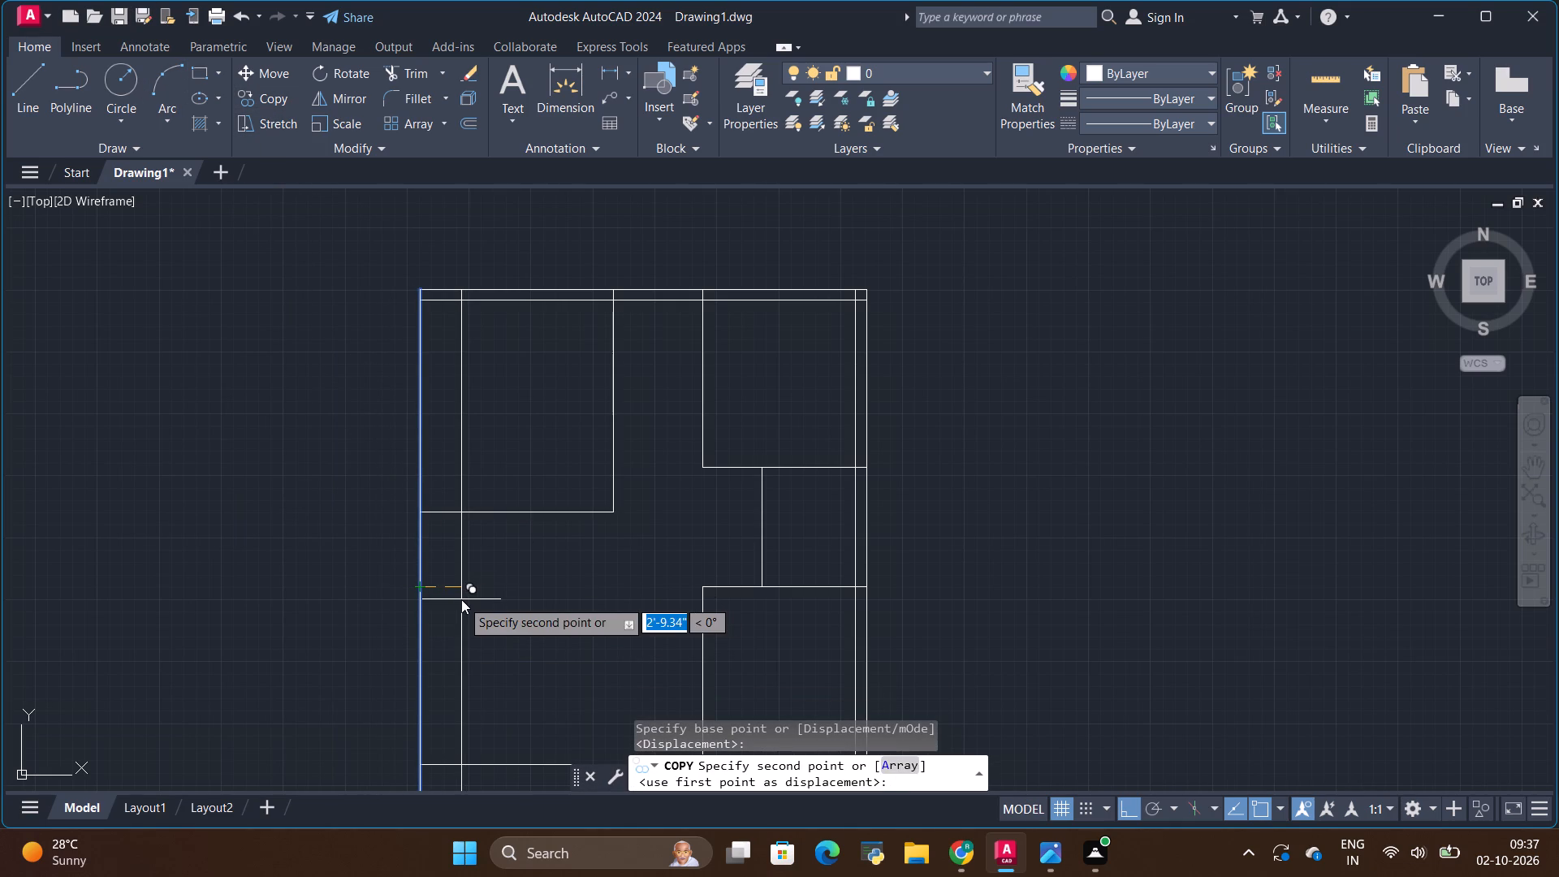
key("9")
key("shift+quotedbl")
key("Return")
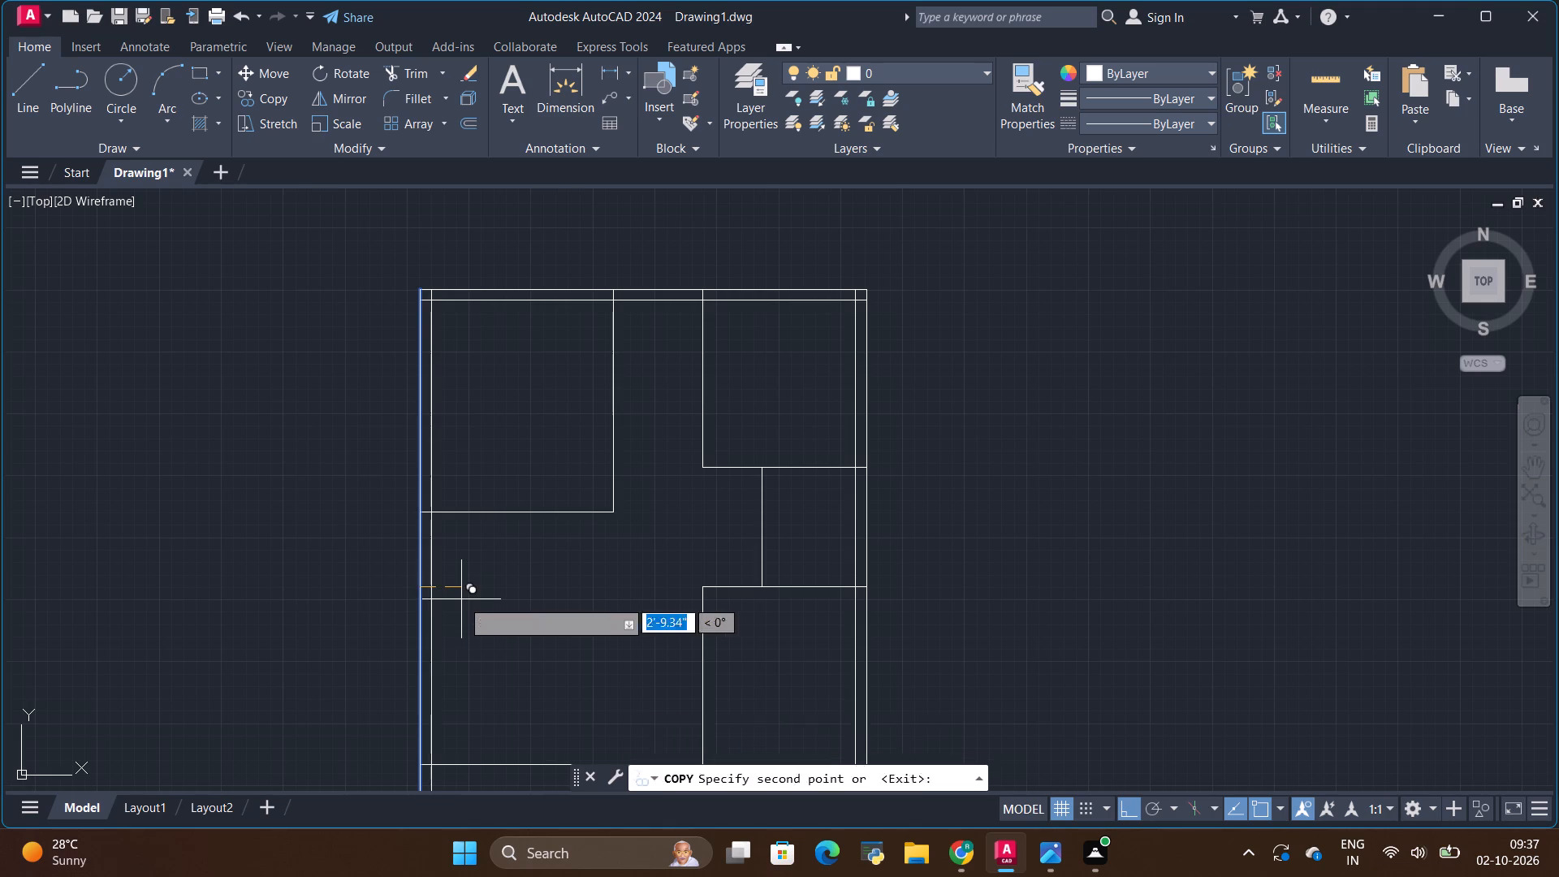
key("Escape")
Copy the plan's bottom boundary line 9" downward to form the outer line of the bottom wall.
scroll(467, 583, "down", 2)
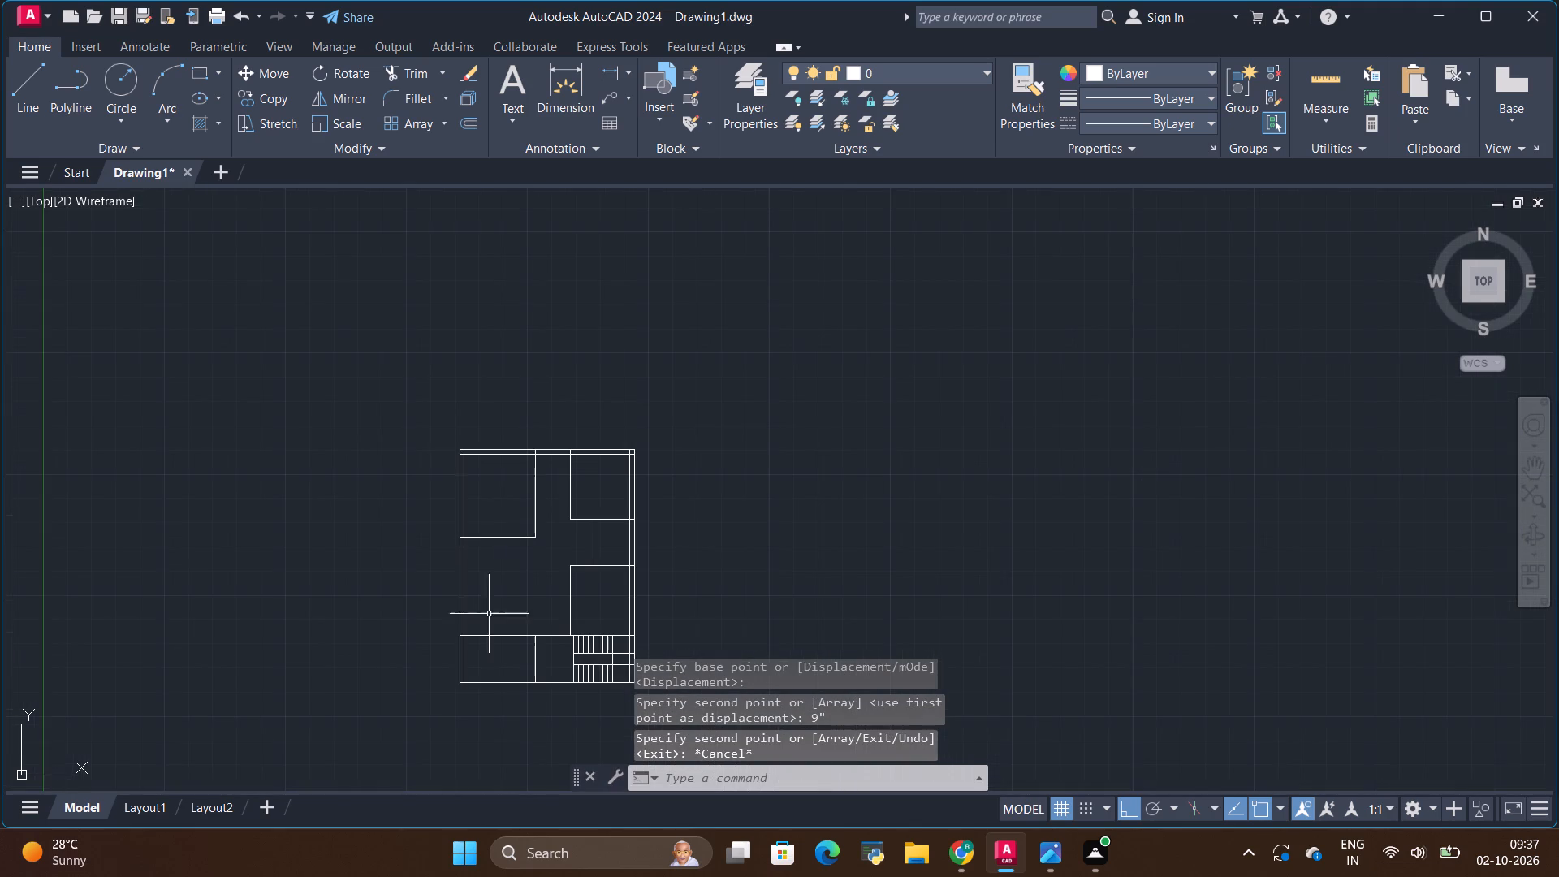
scroll(514, 758, "up", 2)
scroll(521, 701, "down", 1)
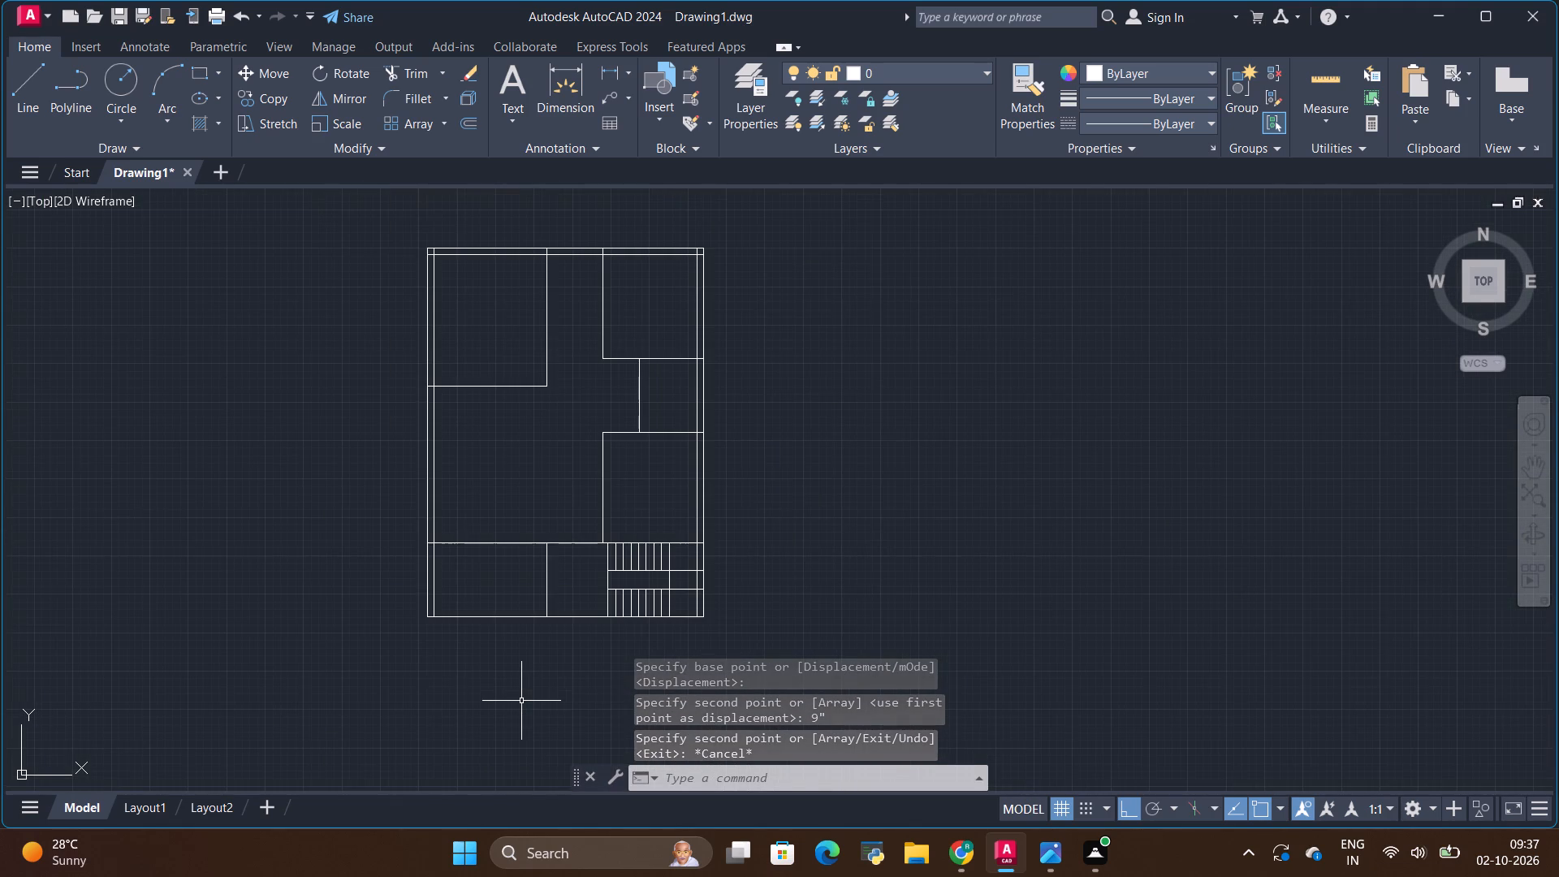
scroll(521, 701, "down", 1)
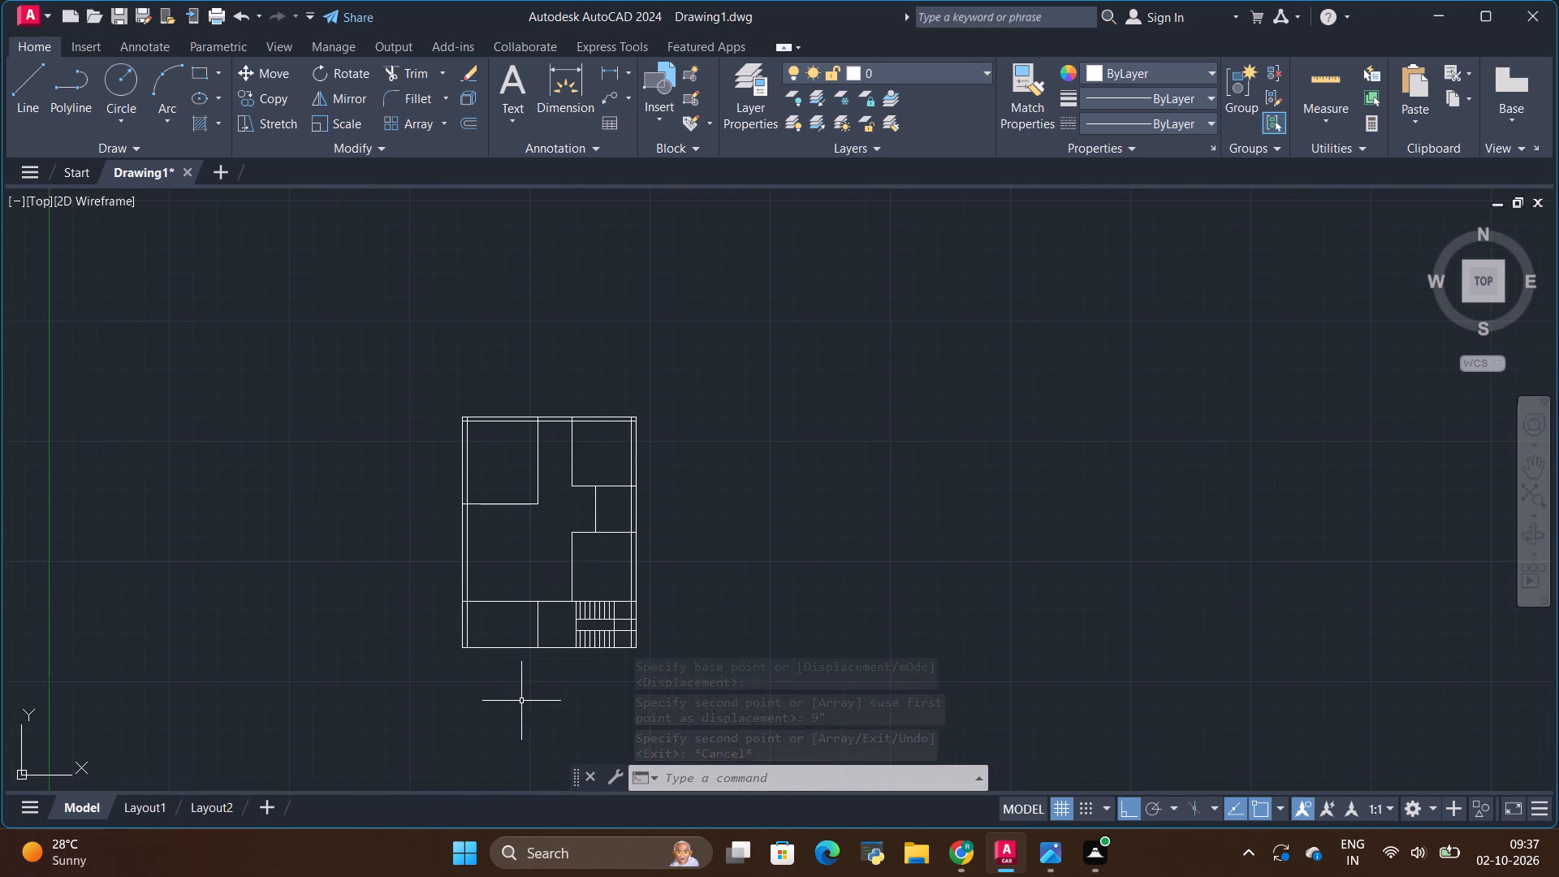
scroll(524, 680, "up", 1)
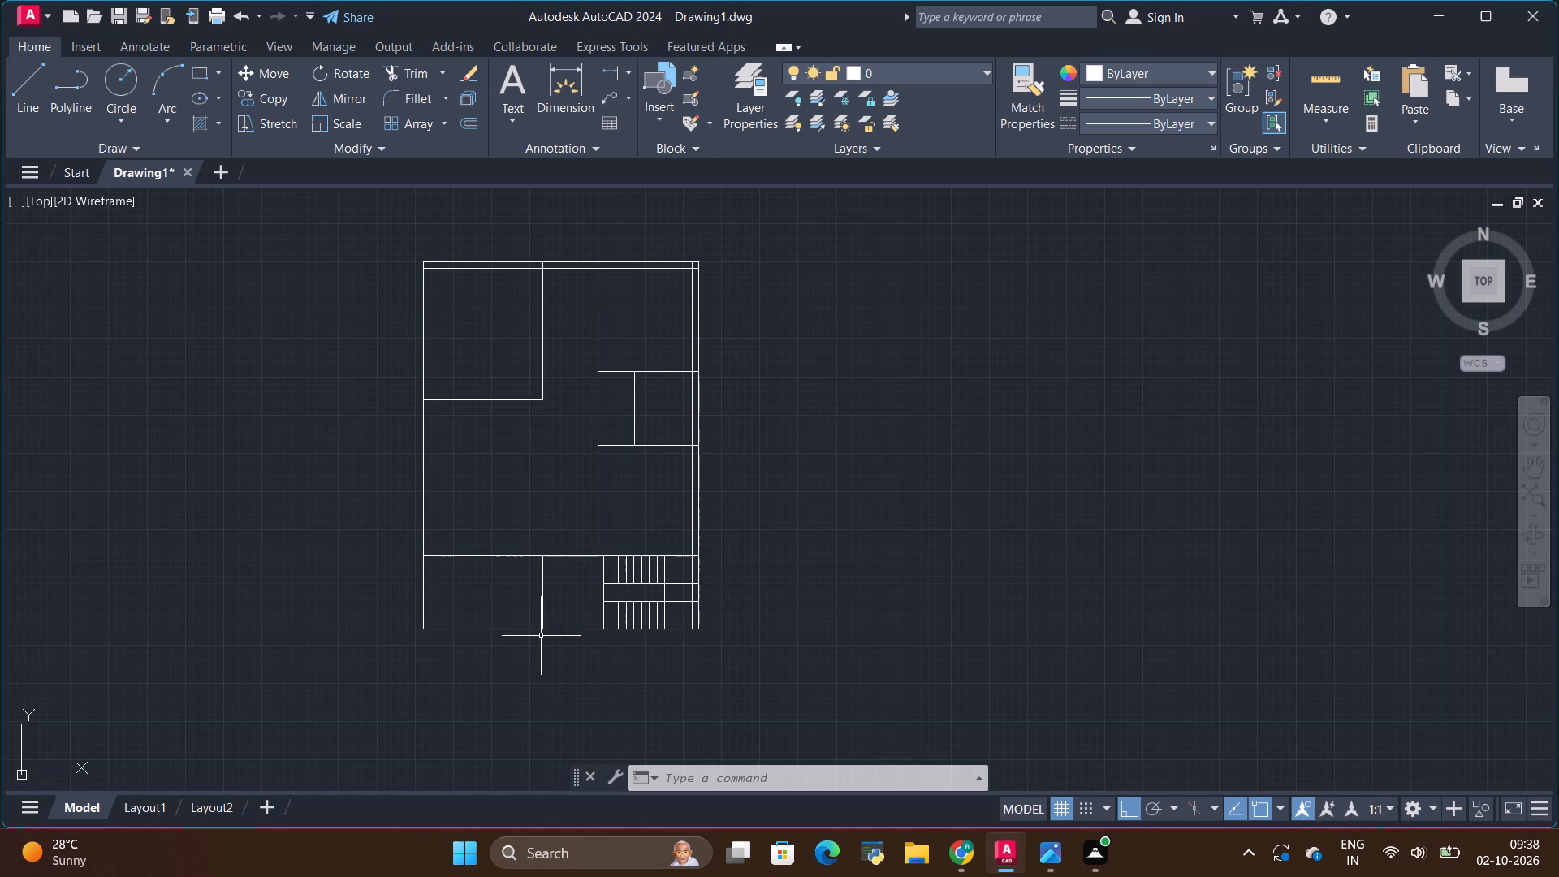
scroll(557, 649, "up", 1)
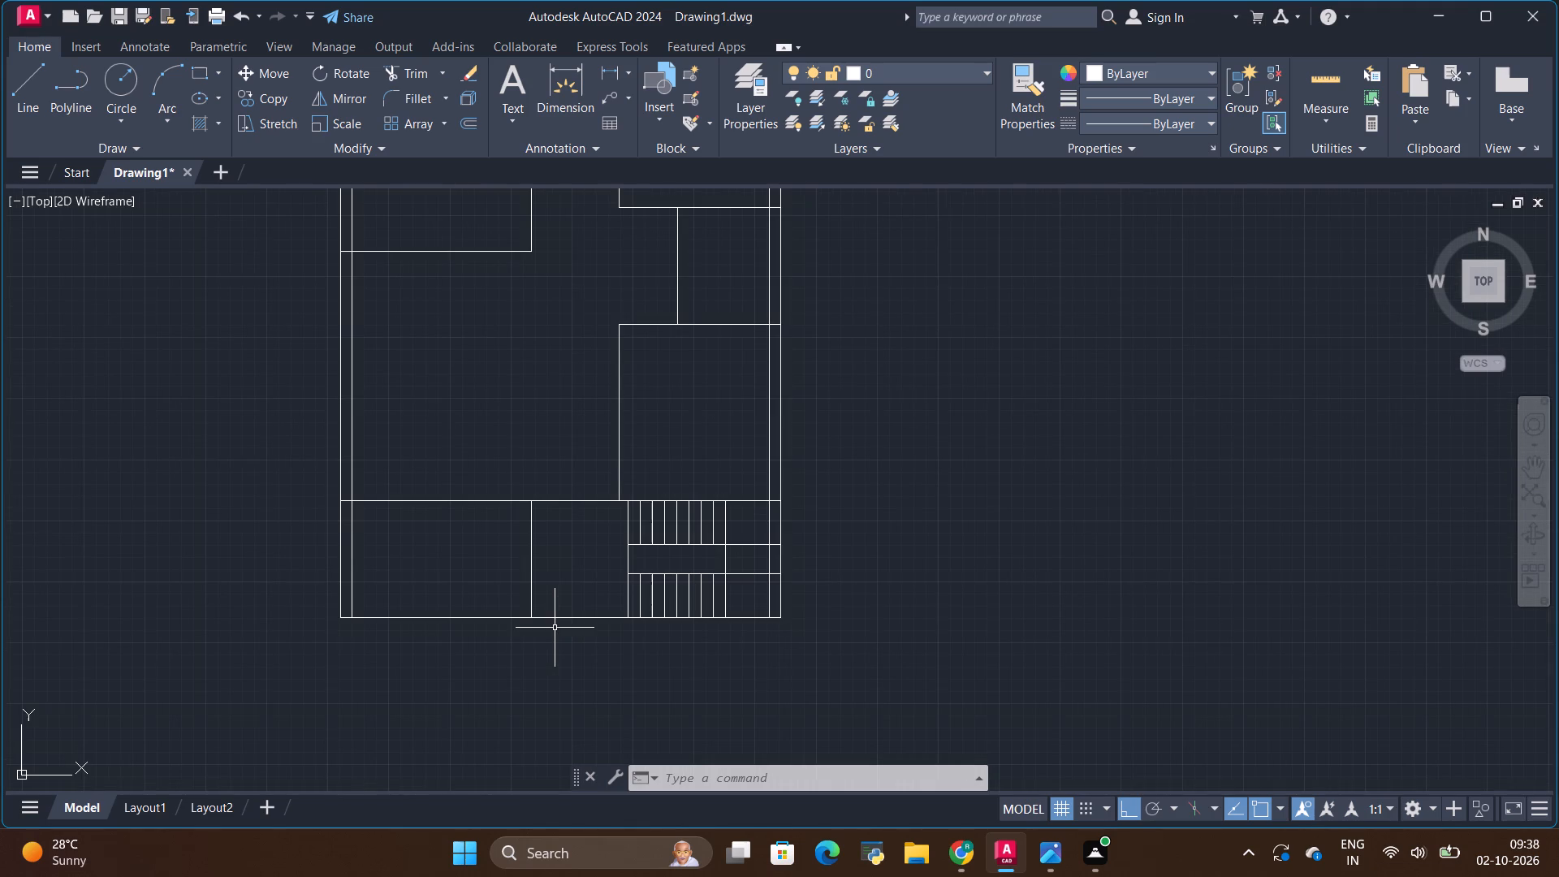
left_click(555, 620)
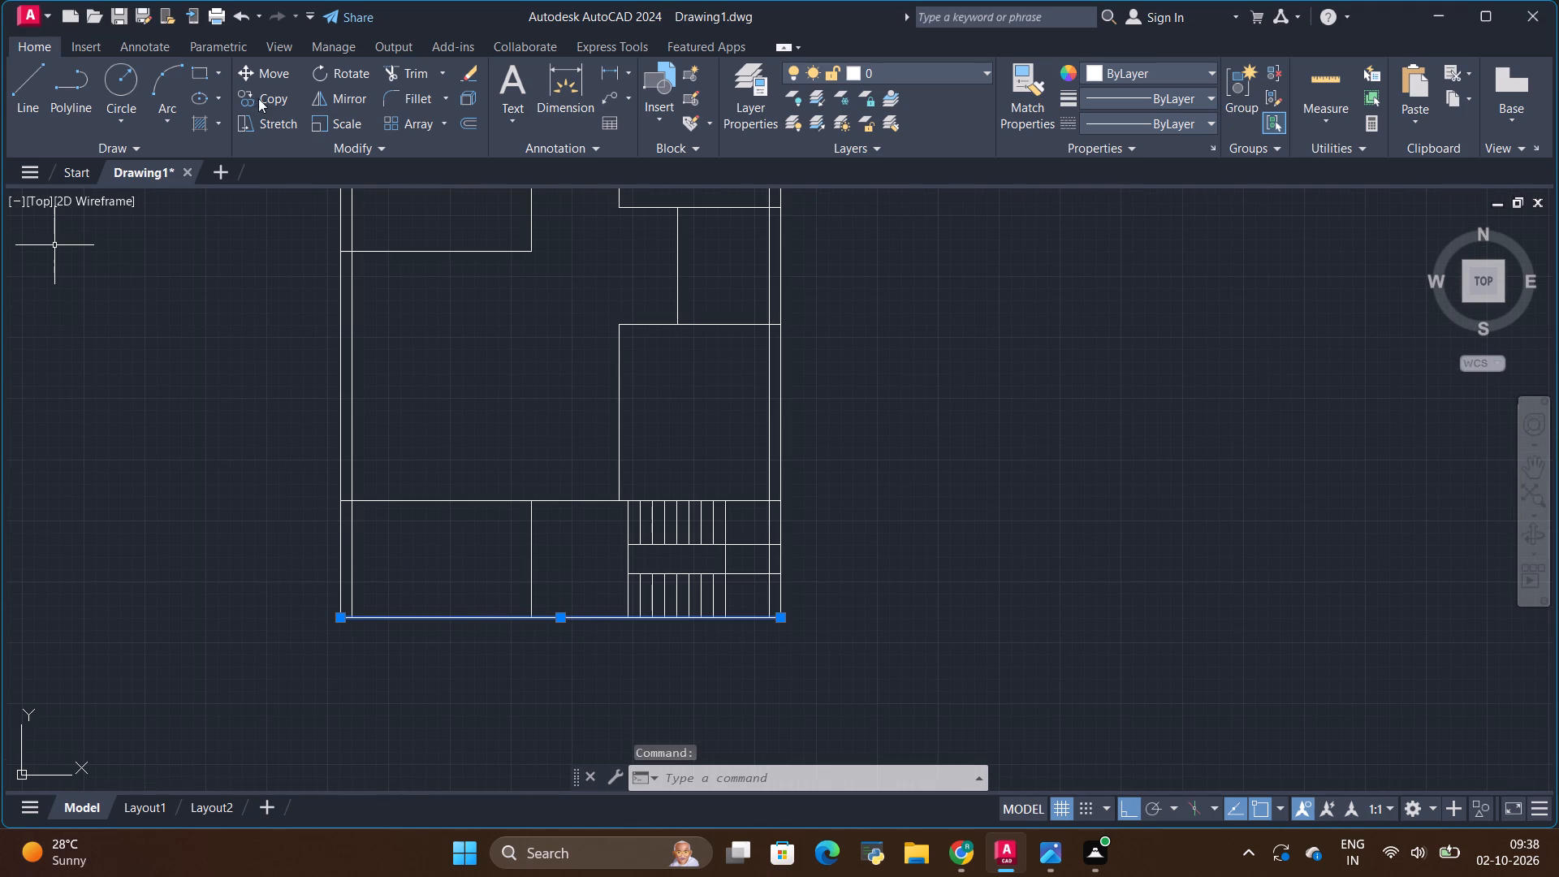
left_click(263, 101)
left_click(529, 613)
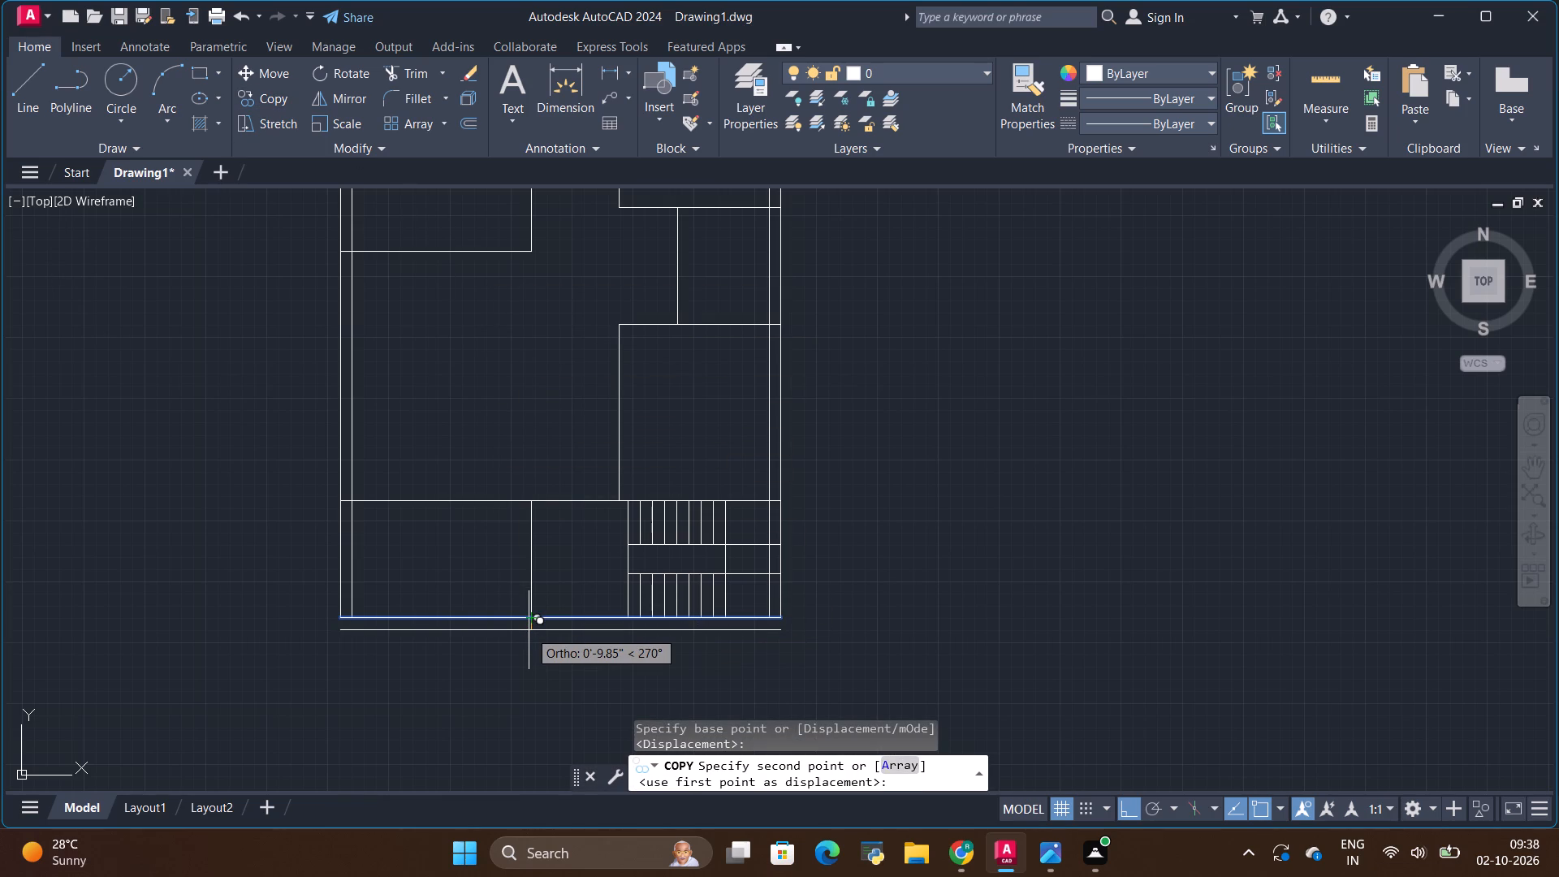
key("BackSpace")
key("9")
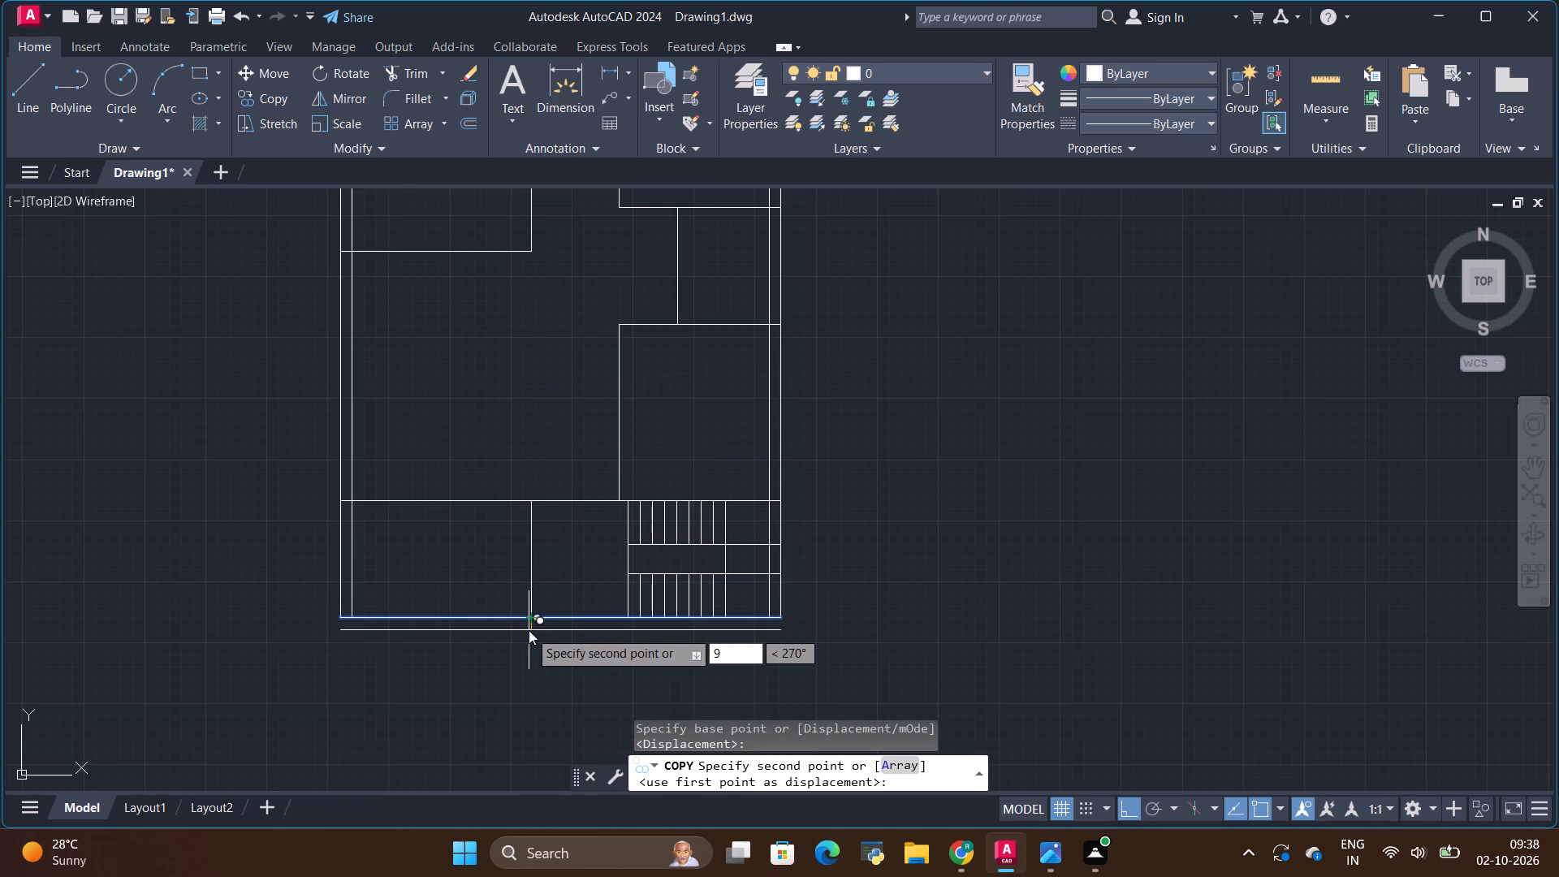
key("shift+quotedbl")
key("Return")
key("Escape")
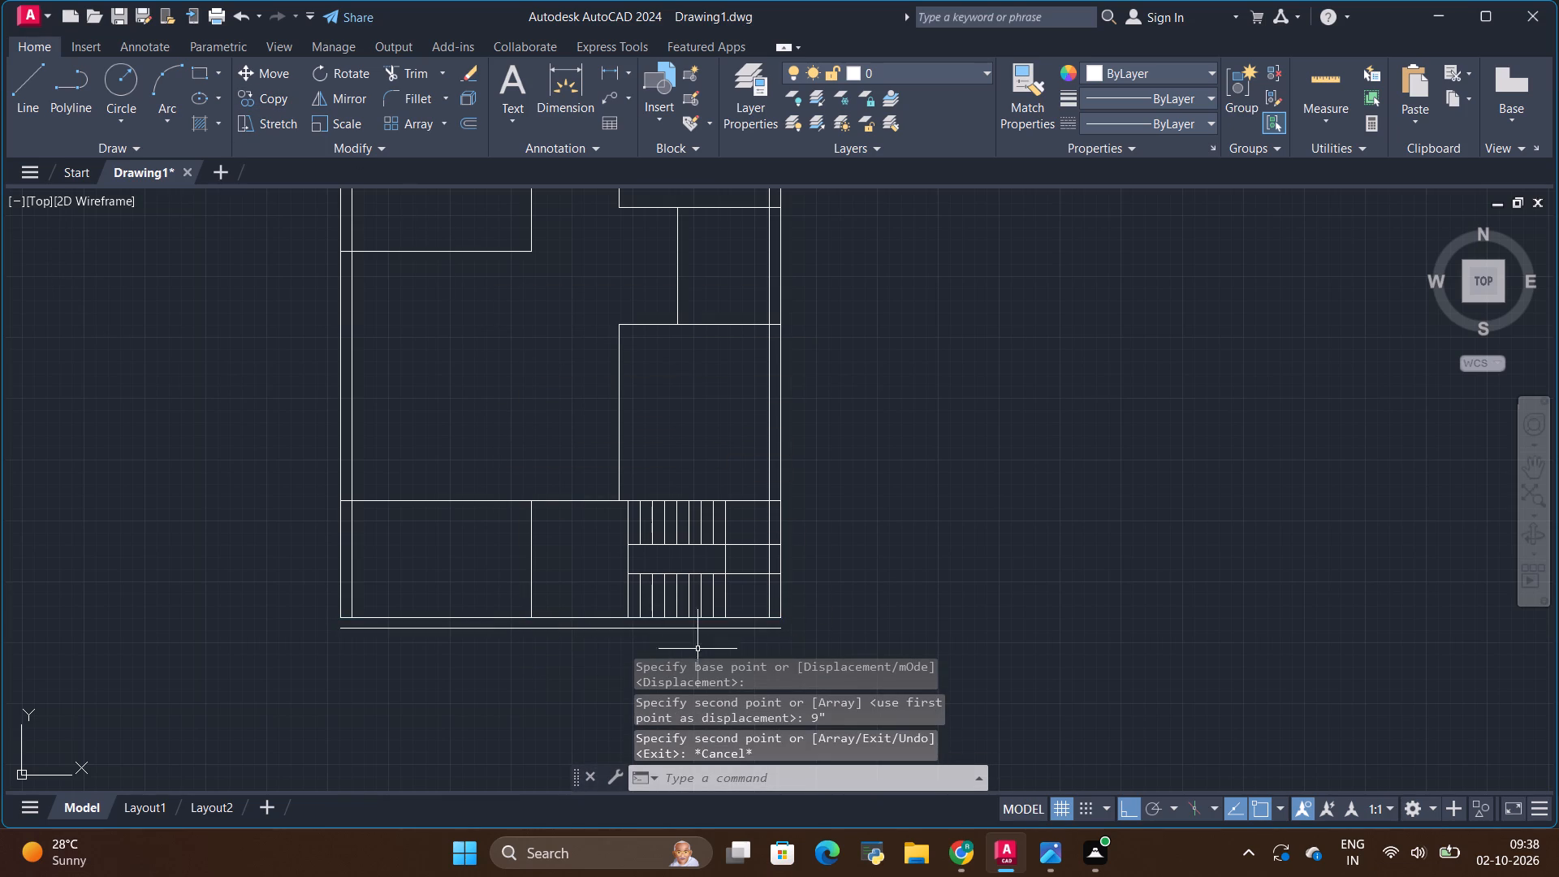
Stretch the lower ends of both right wall lines beside the staircase down to the new bottom wall line.
scroll(796, 646, "up", 2)
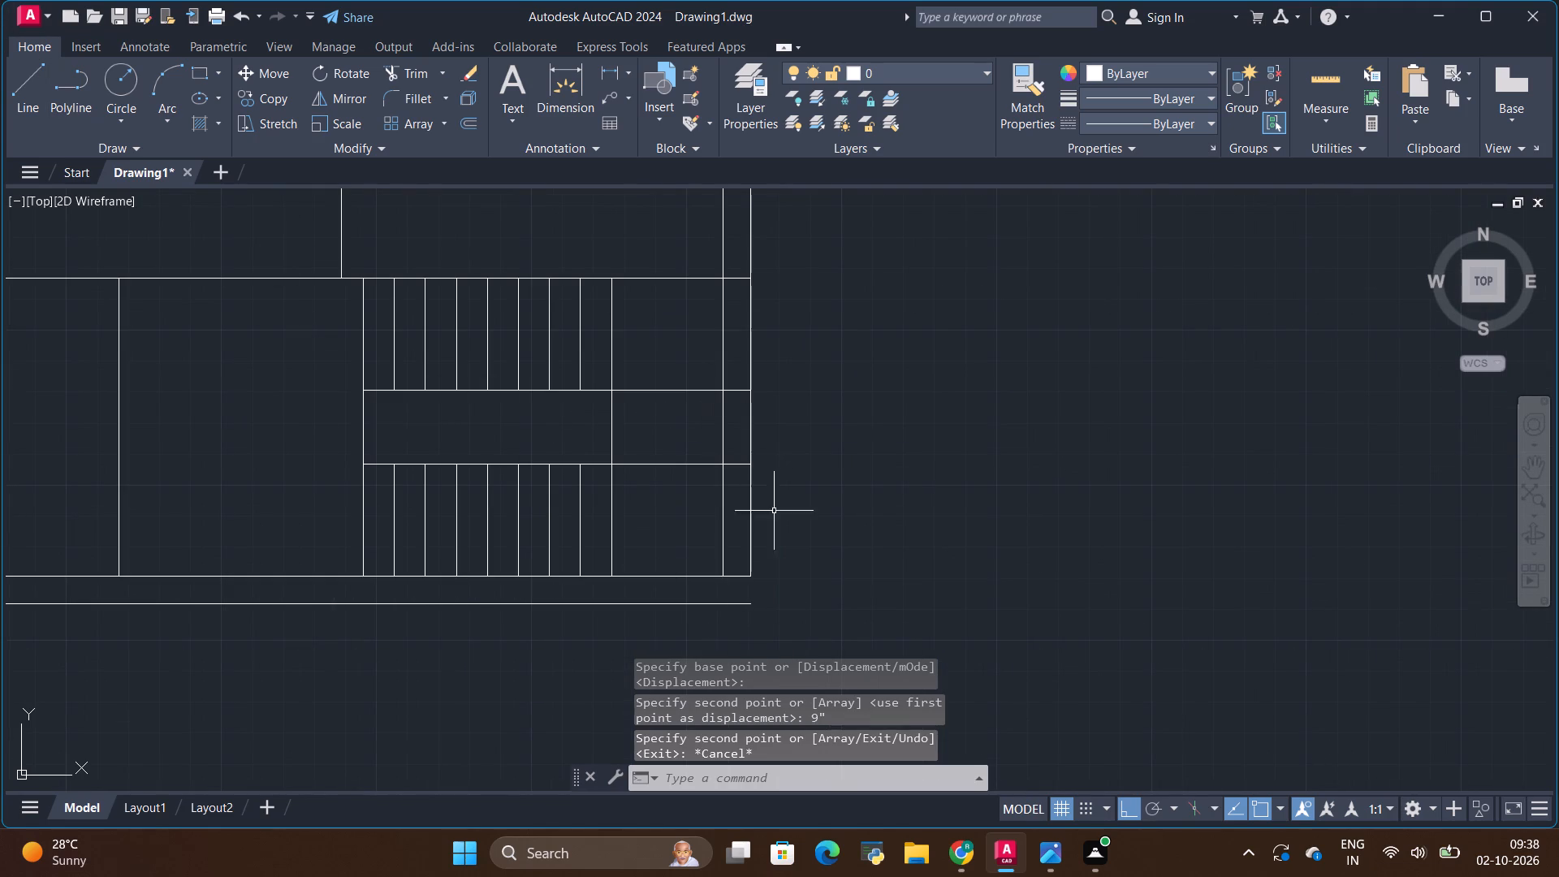
left_click(721, 557)
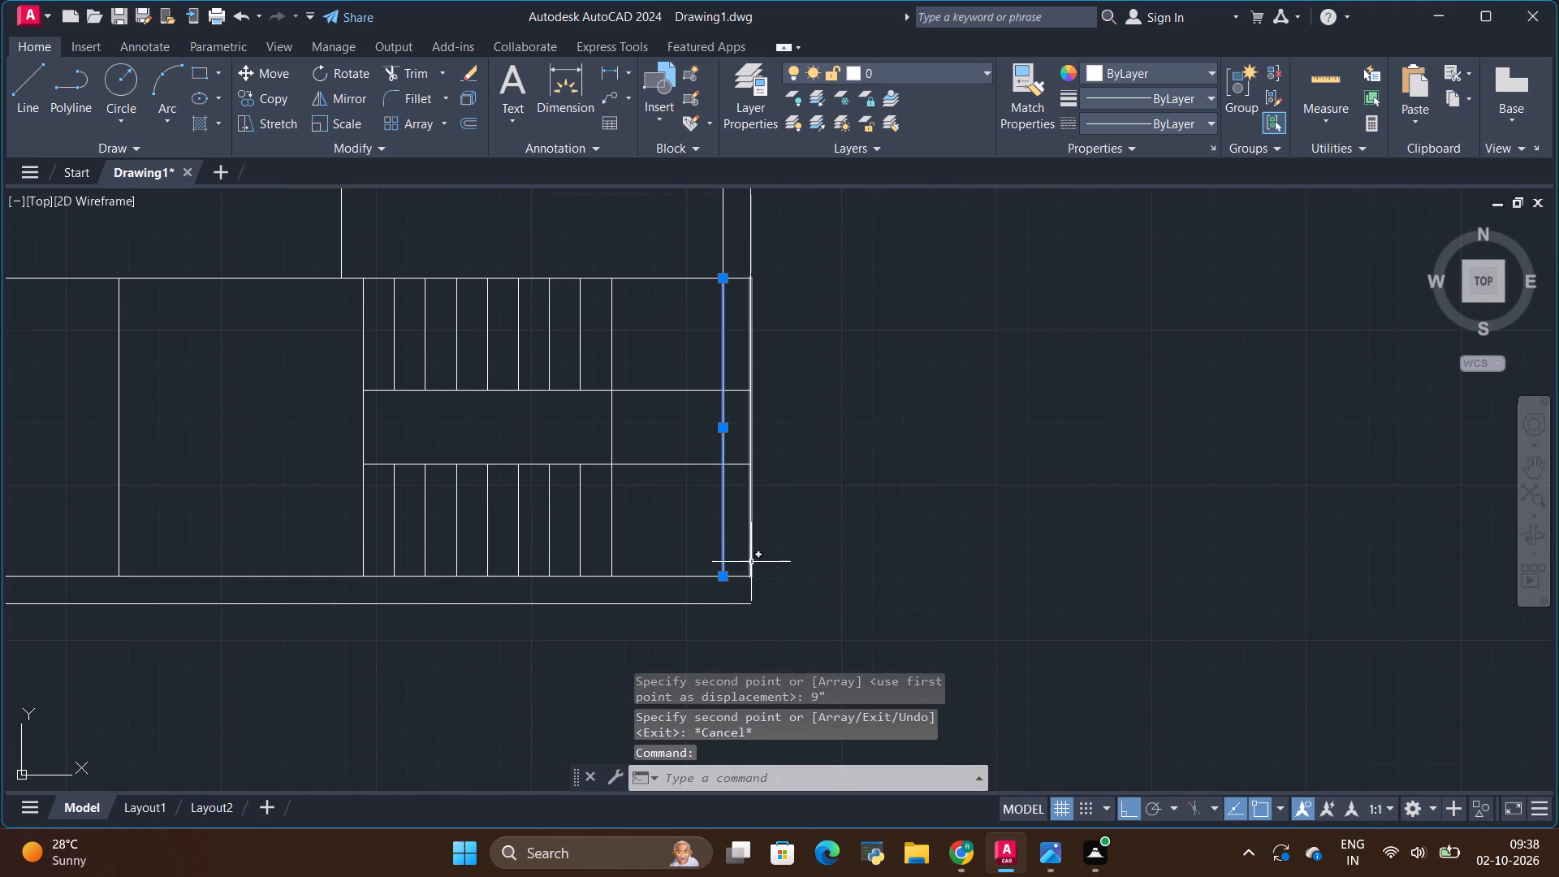
left_click(748, 558)
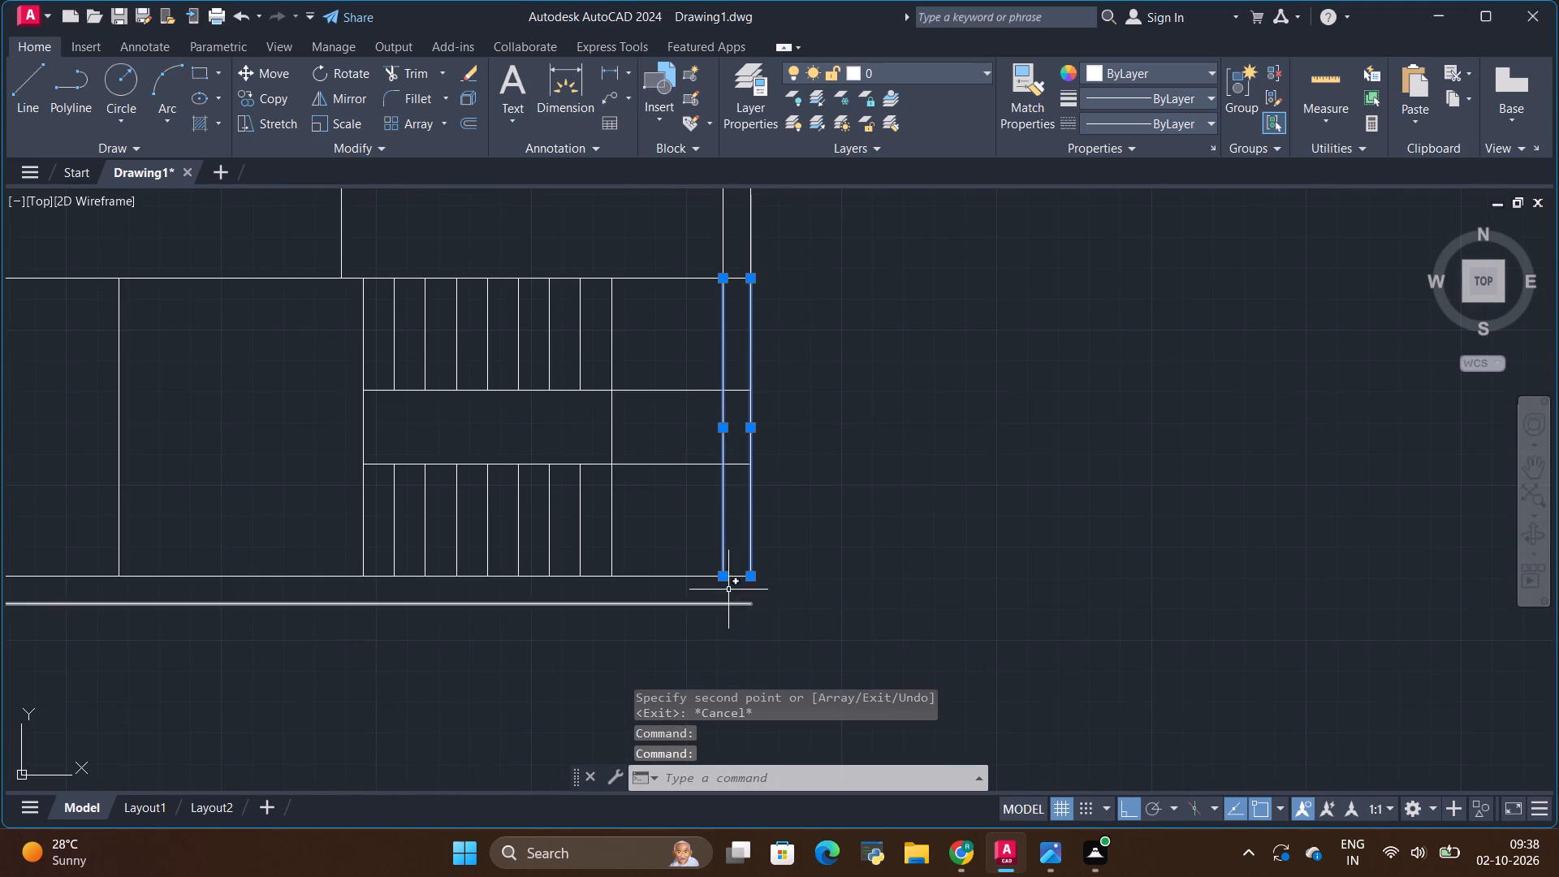
left_click(723, 578)
left_click(725, 607)
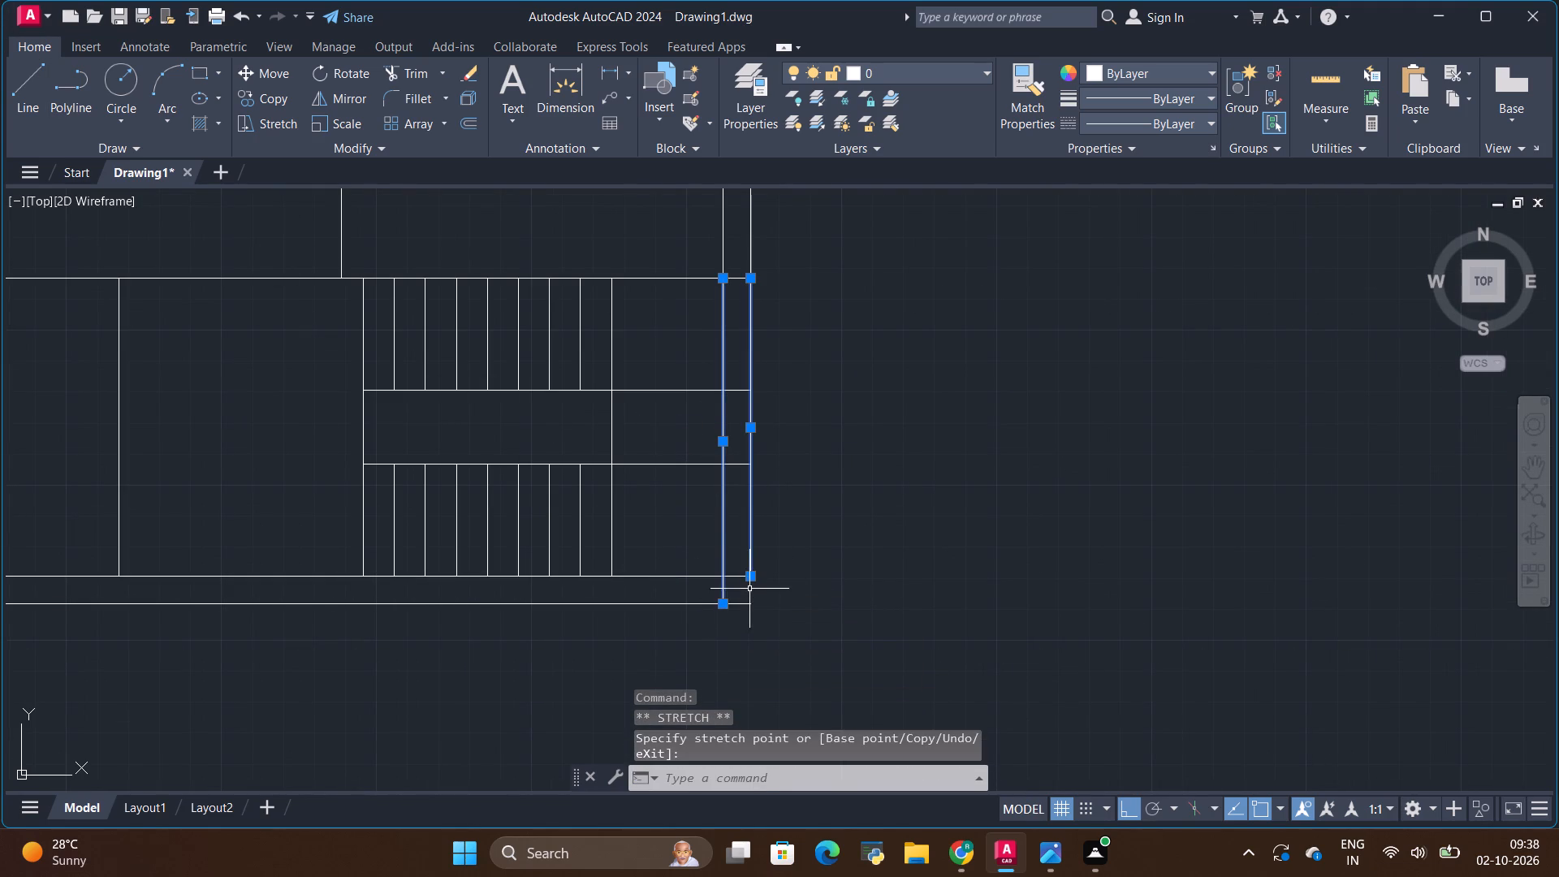
left_click(750, 577)
left_click(750, 598)
key("Escape")
Stretch the lower ends of the inner and outer left wall lines down to the new bottom wall line.
scroll(691, 603, "down", 2)
scroll(323, 592, "up", 2)
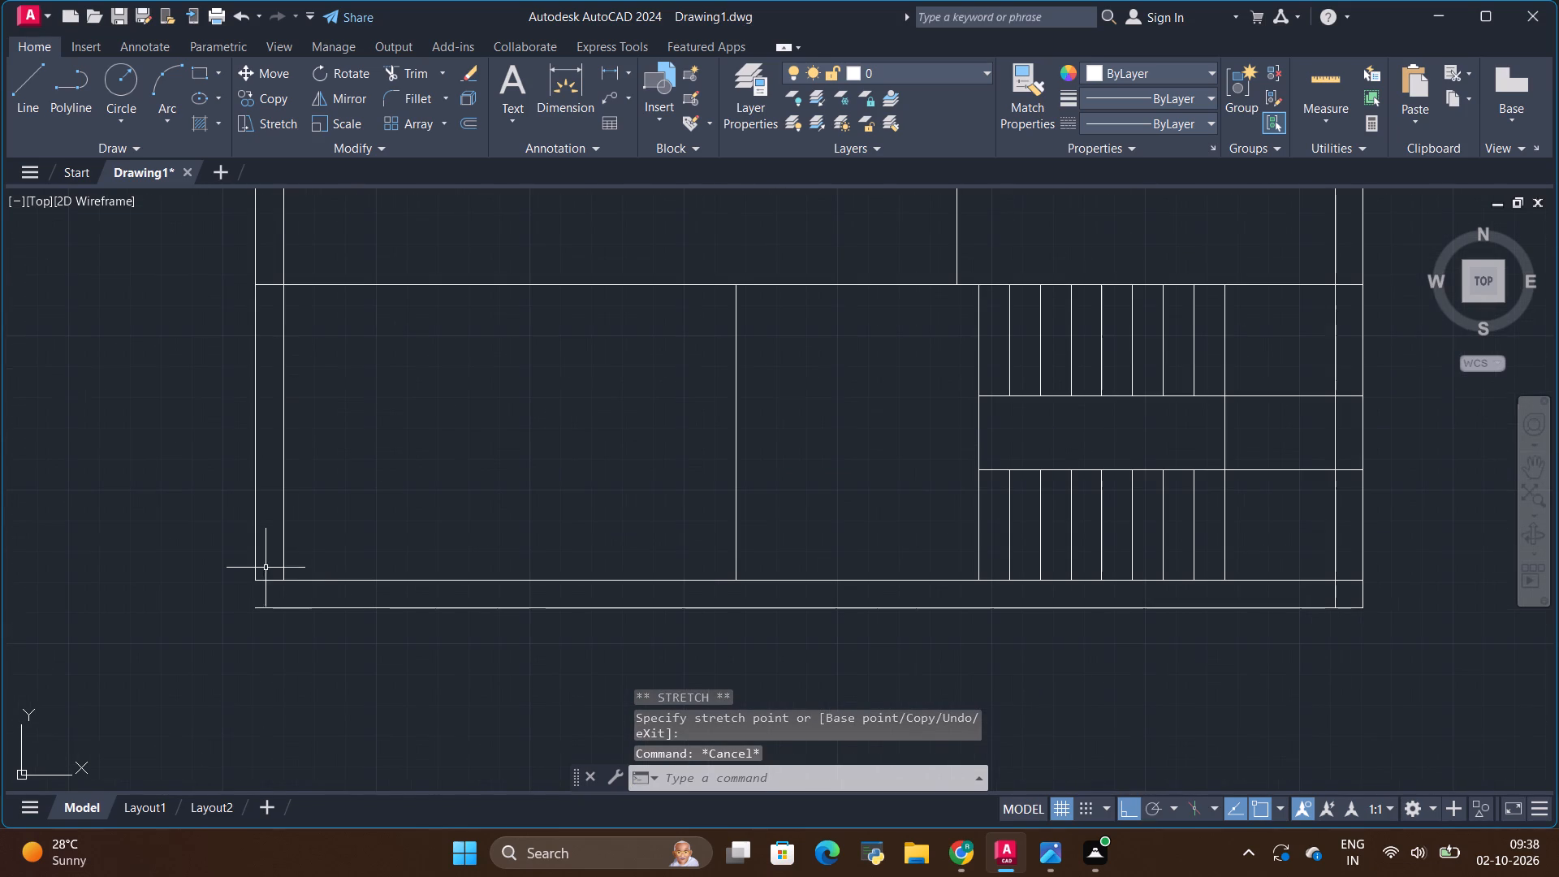
left_click(283, 549)
left_click(286, 581)
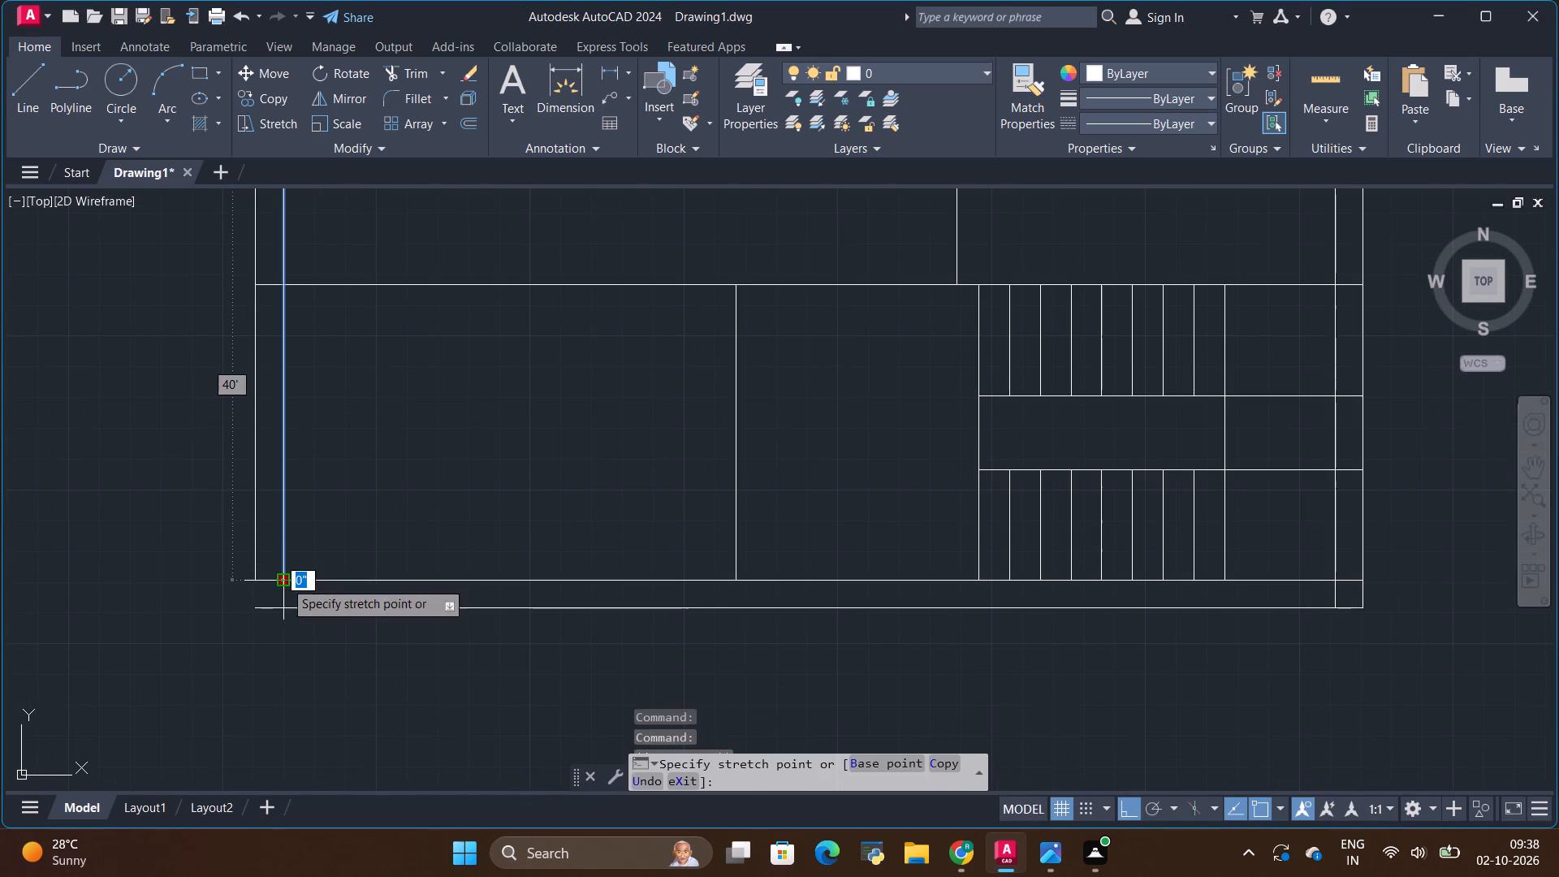
left_click(284, 604)
key("Escape")
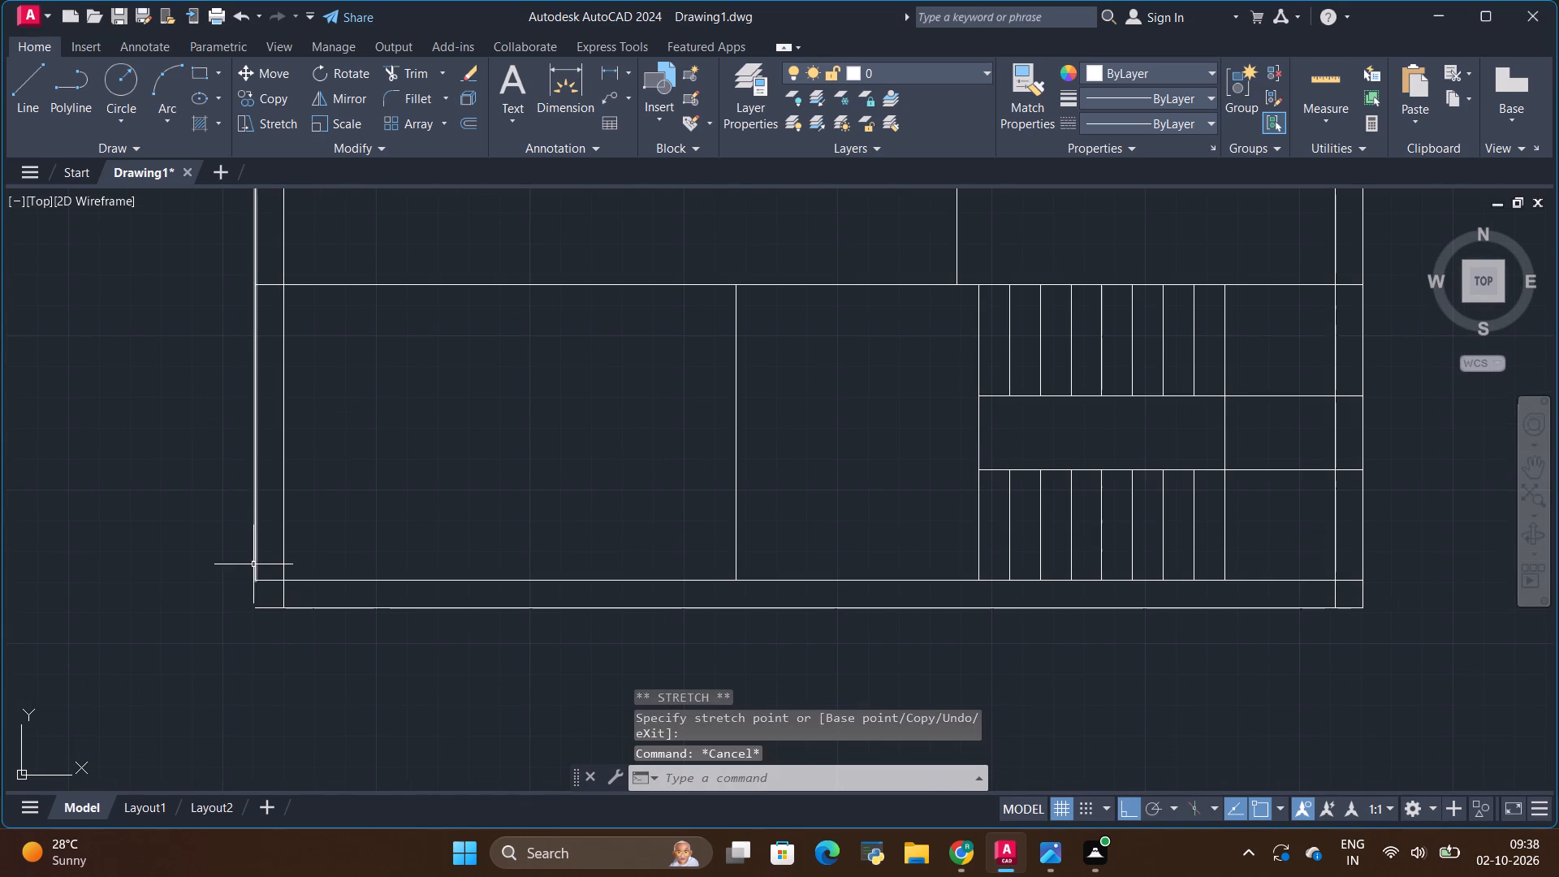
left_click(257, 559)
left_click(258, 577)
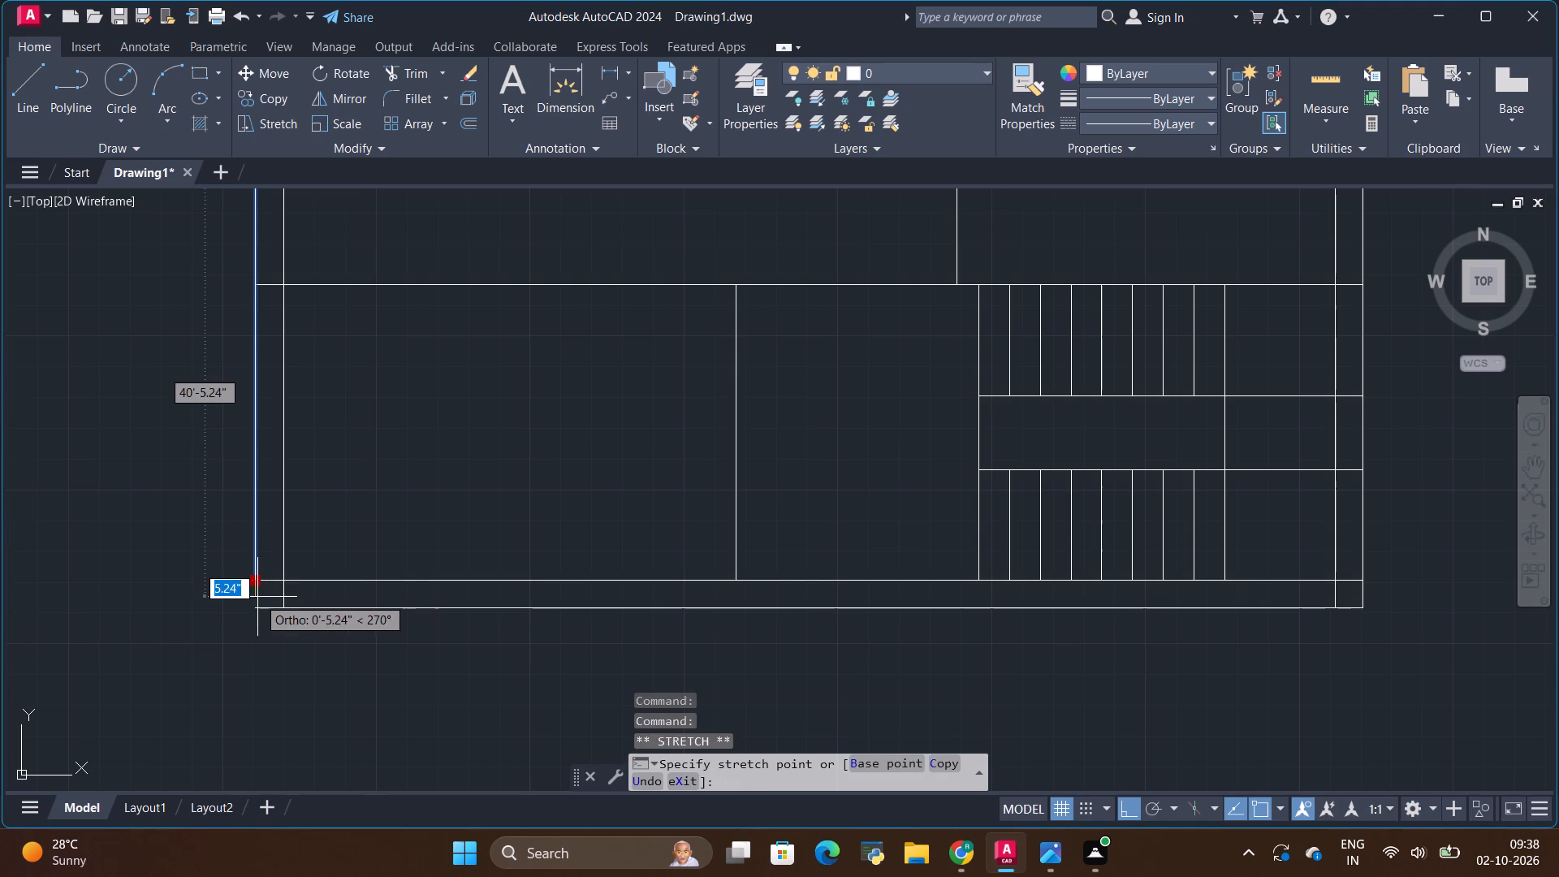
left_click(256, 603)
key("Escape")
Switch to the 30 x 40 reference plan image to check its wall layout, and return to the AutoCAD drawing.
scroll(365, 605, "down", 1)
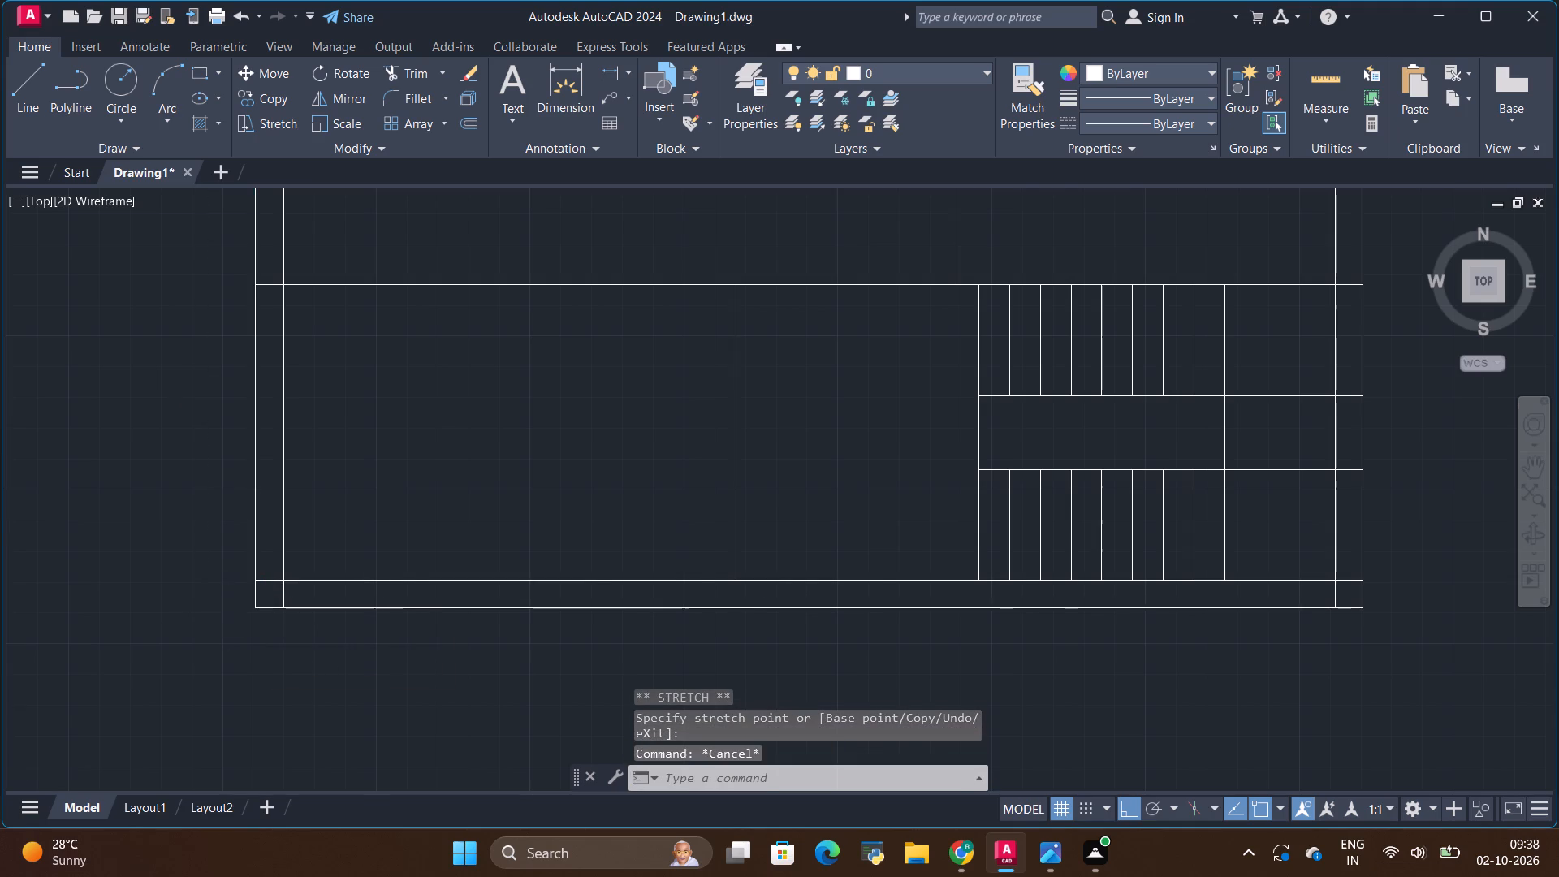
scroll(365, 605, "down", 2)
key("alt+Tab")
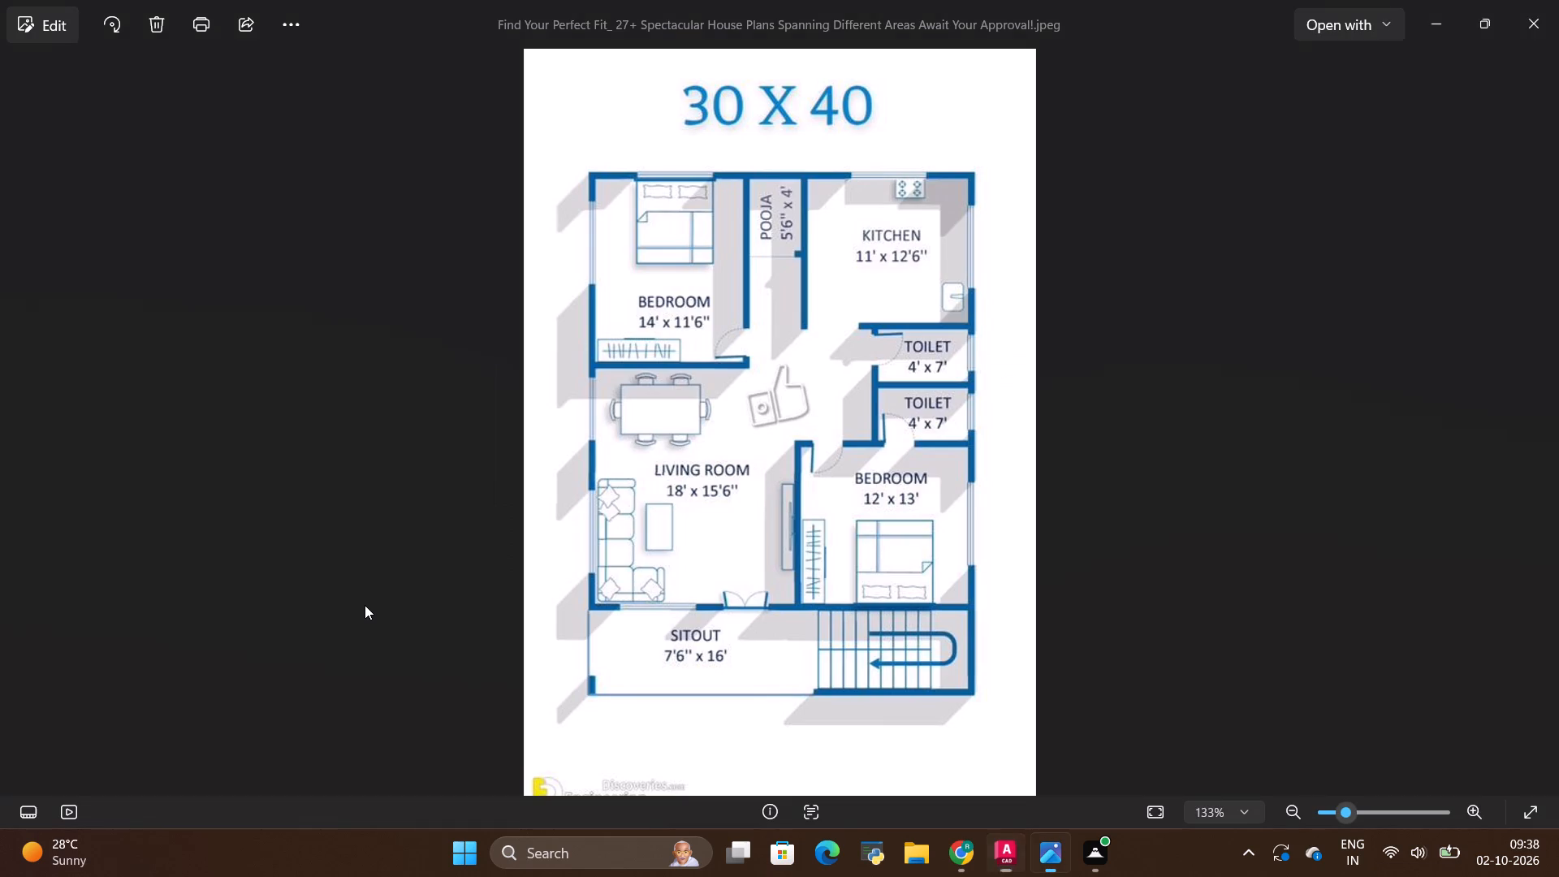
key("alt+Tab")
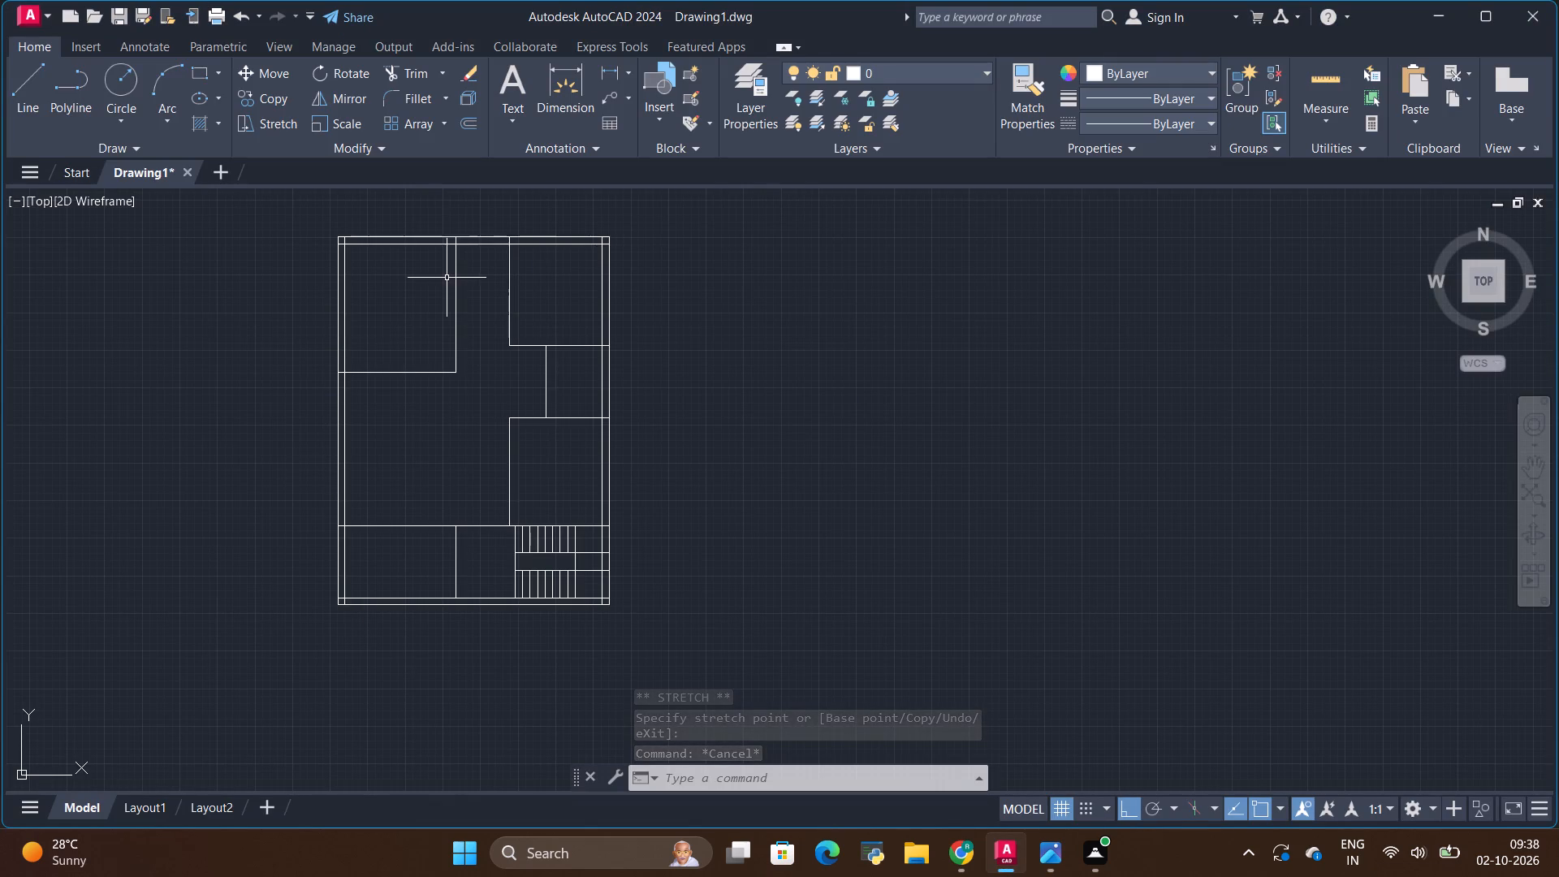
scroll(439, 291, "up", 2)
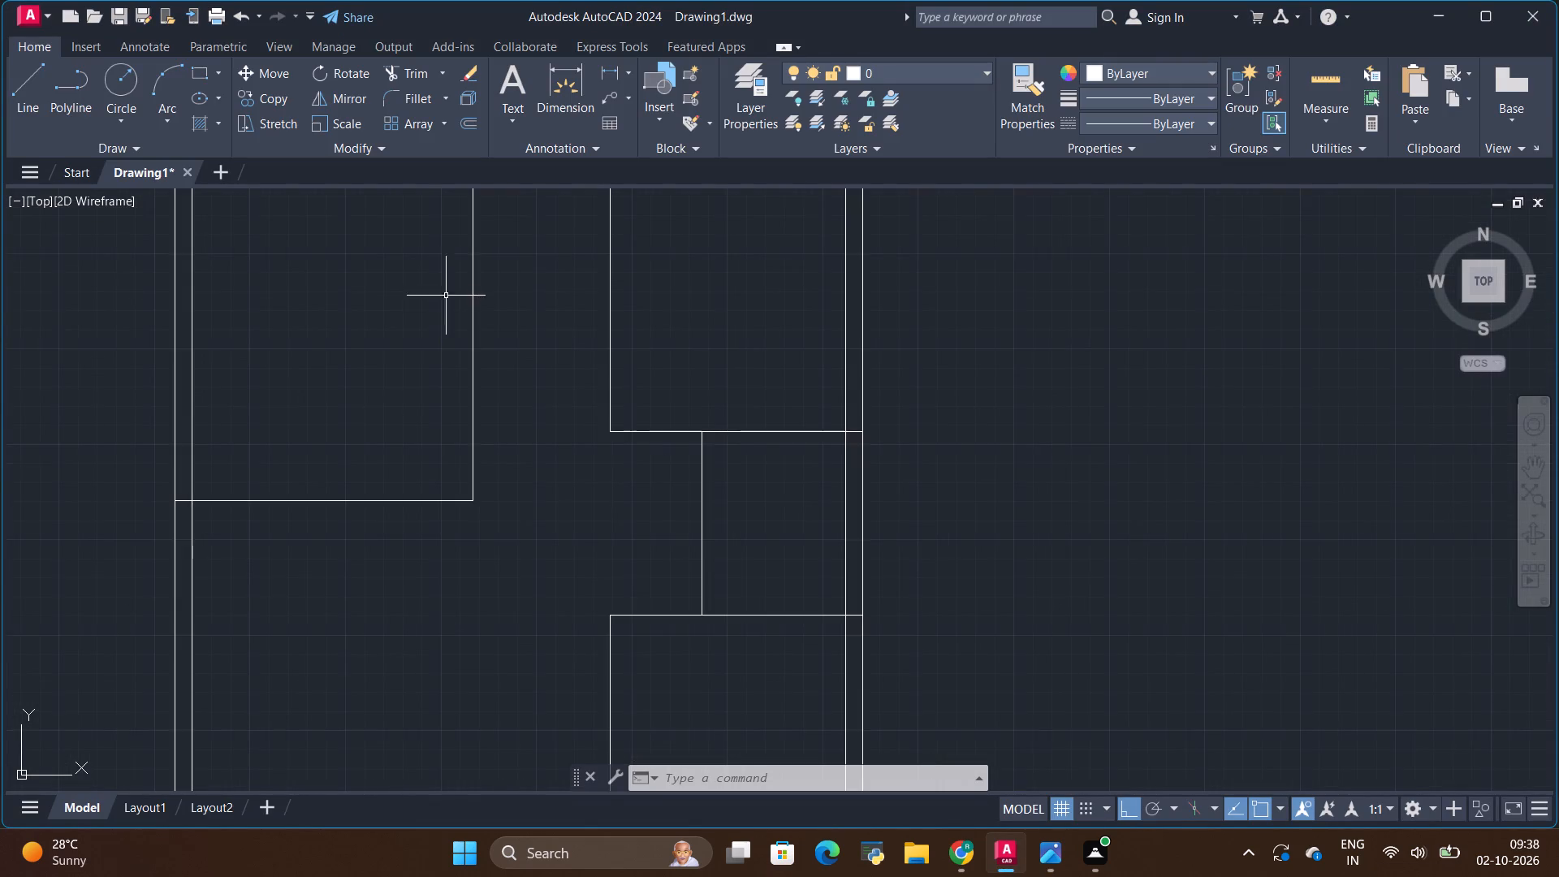
Examine the two toilets and adjoining rooms in the 30 x 40 reference plan image, and return to the AutoCAD drawing.
scroll(493, 380, "down", 2)
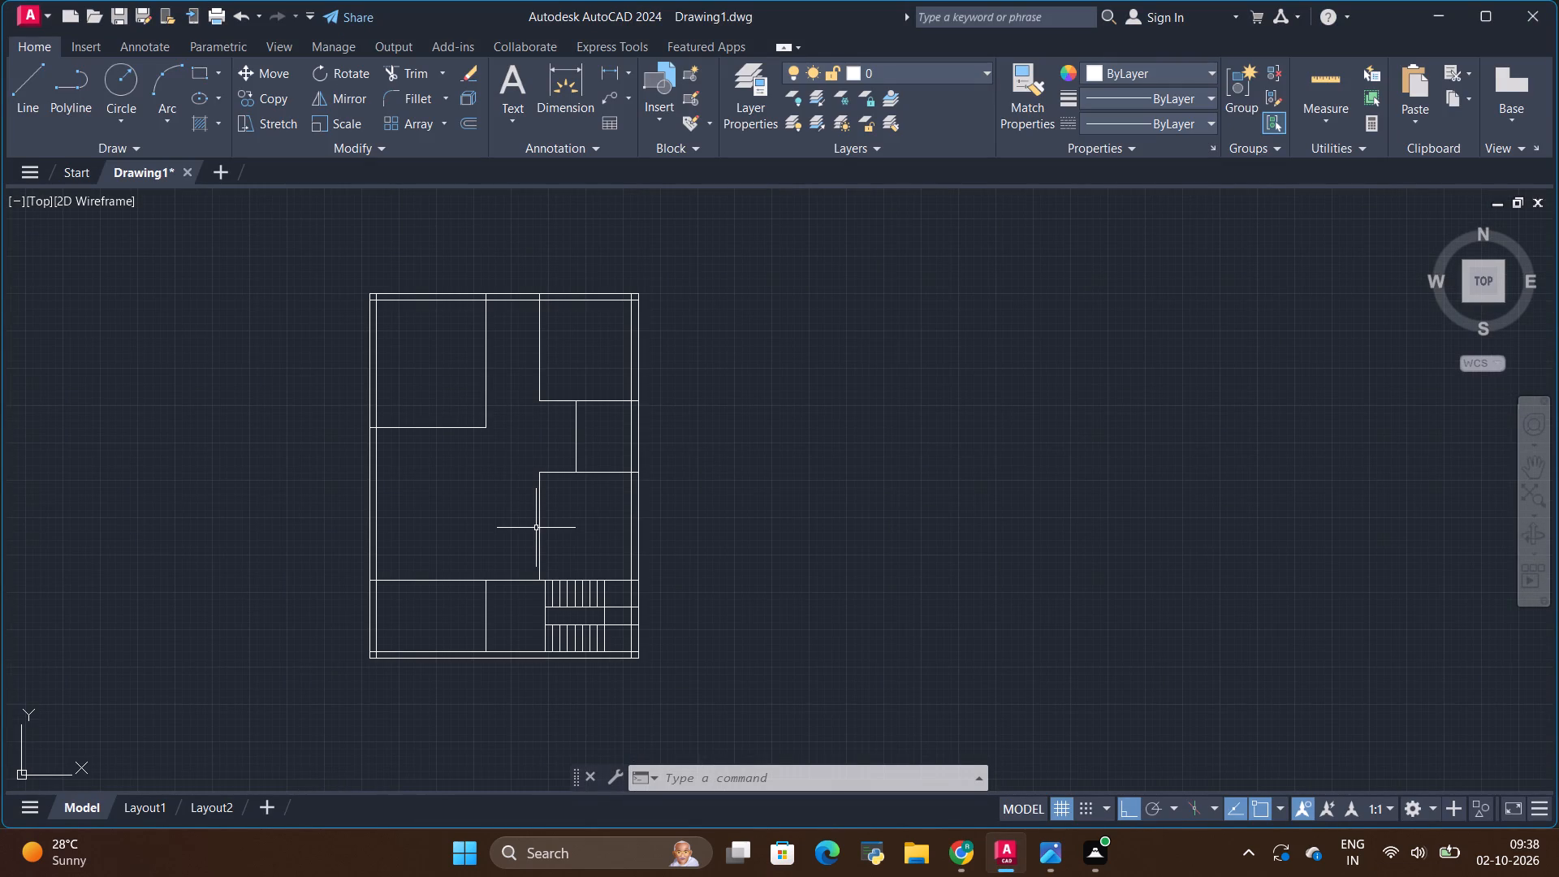
key("alt+Tab")
key("alt+Tab")
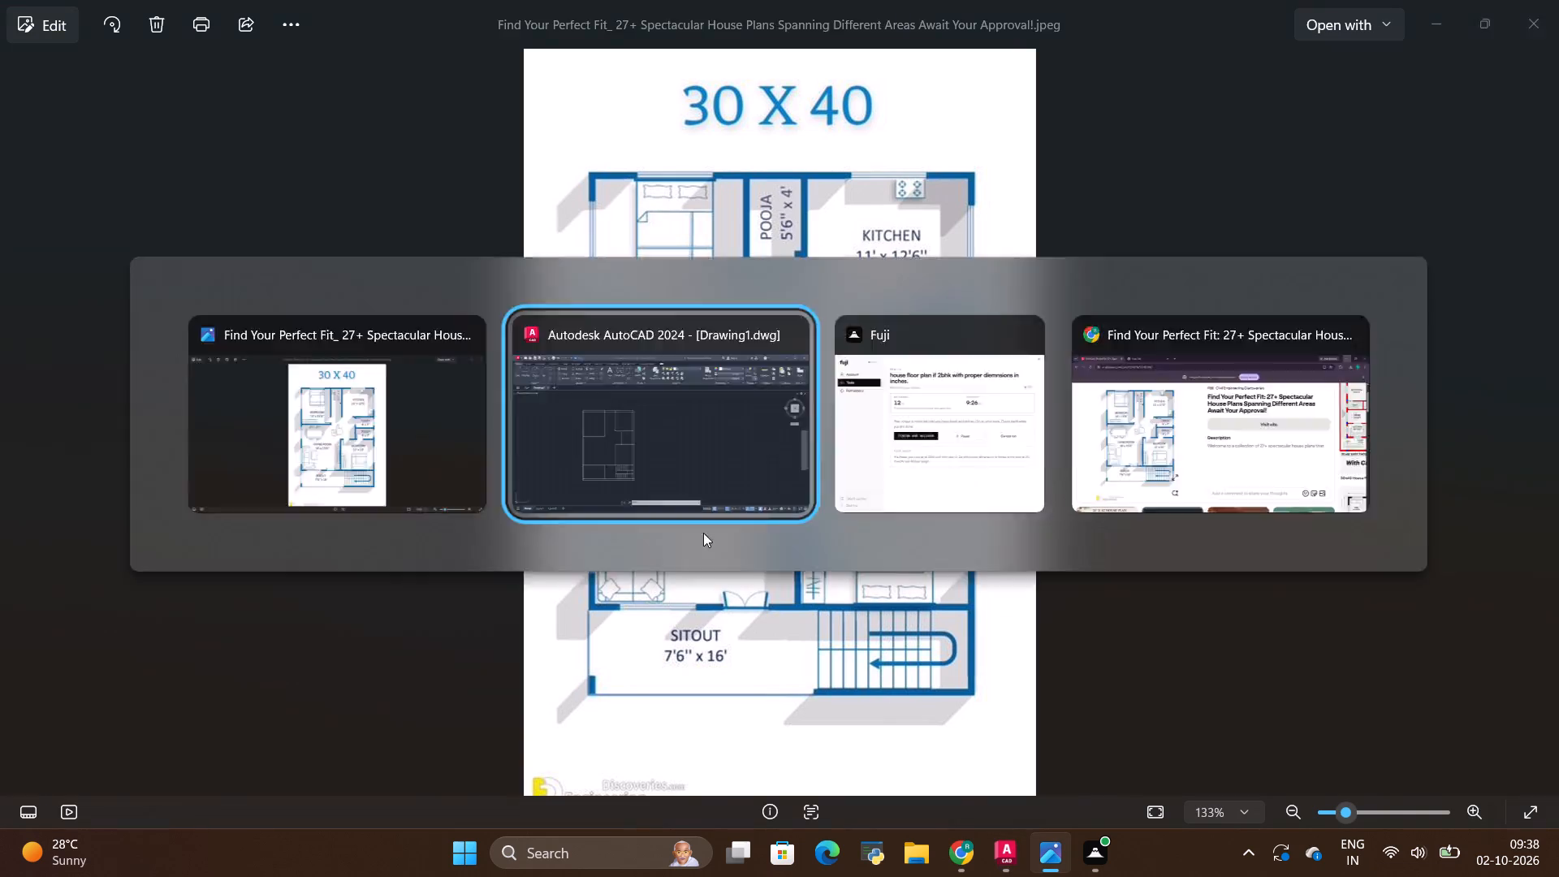
key("alt+Tab")
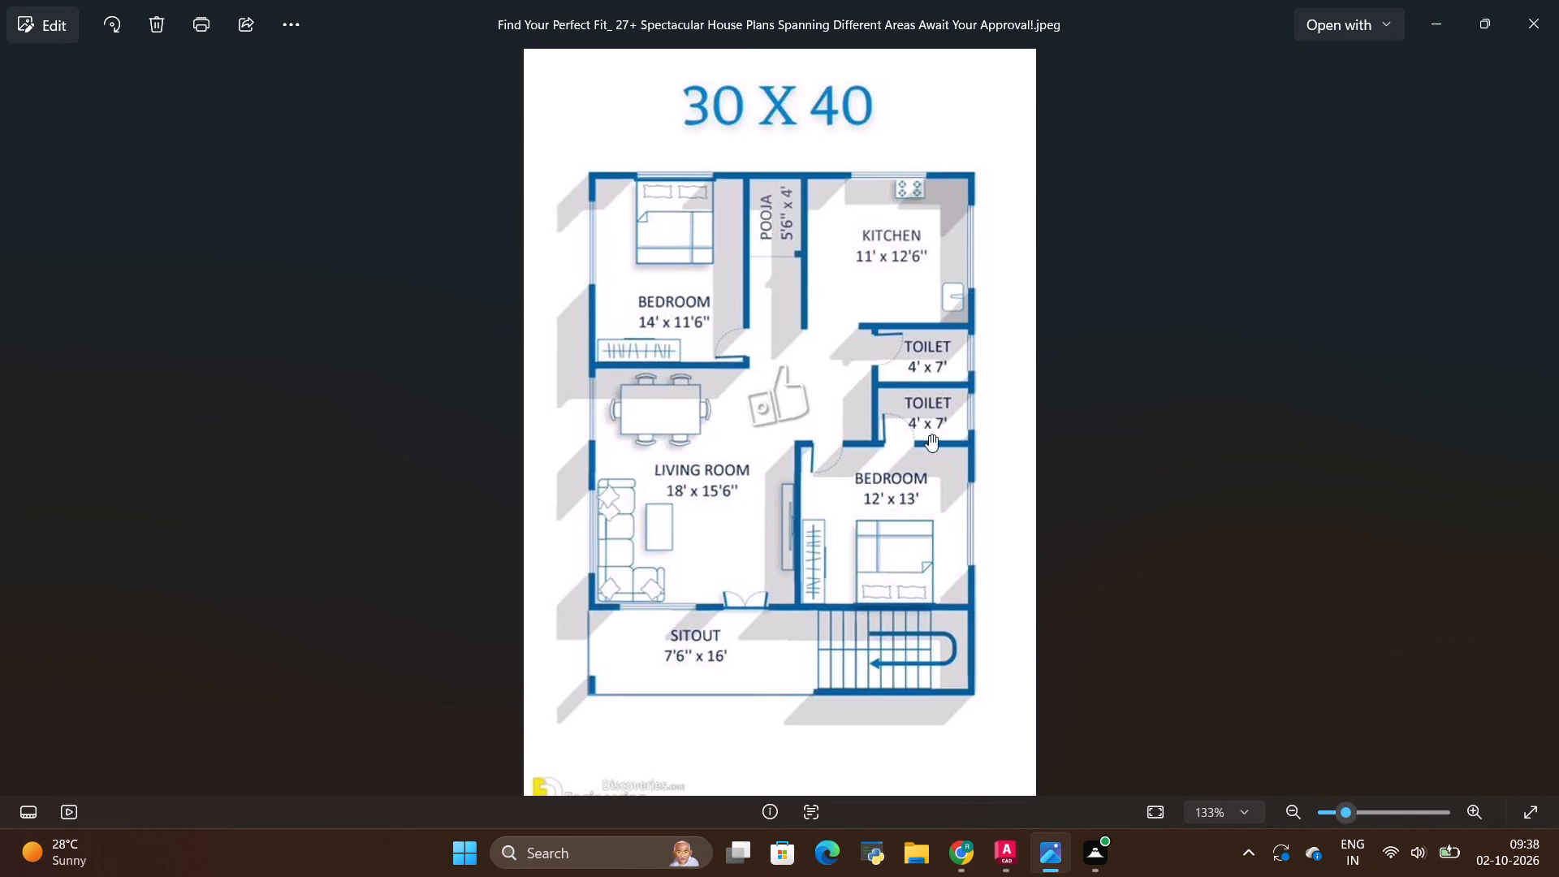
key("alt+Tab")
key("alt+Tab")
key("alt+Tab")
key("alt+Tab")
key("alt+Tab")
Draw a line along the toilet block's top edge, from its left partition to the inner line of the right wall.
scroll(607, 409, "up", 2)
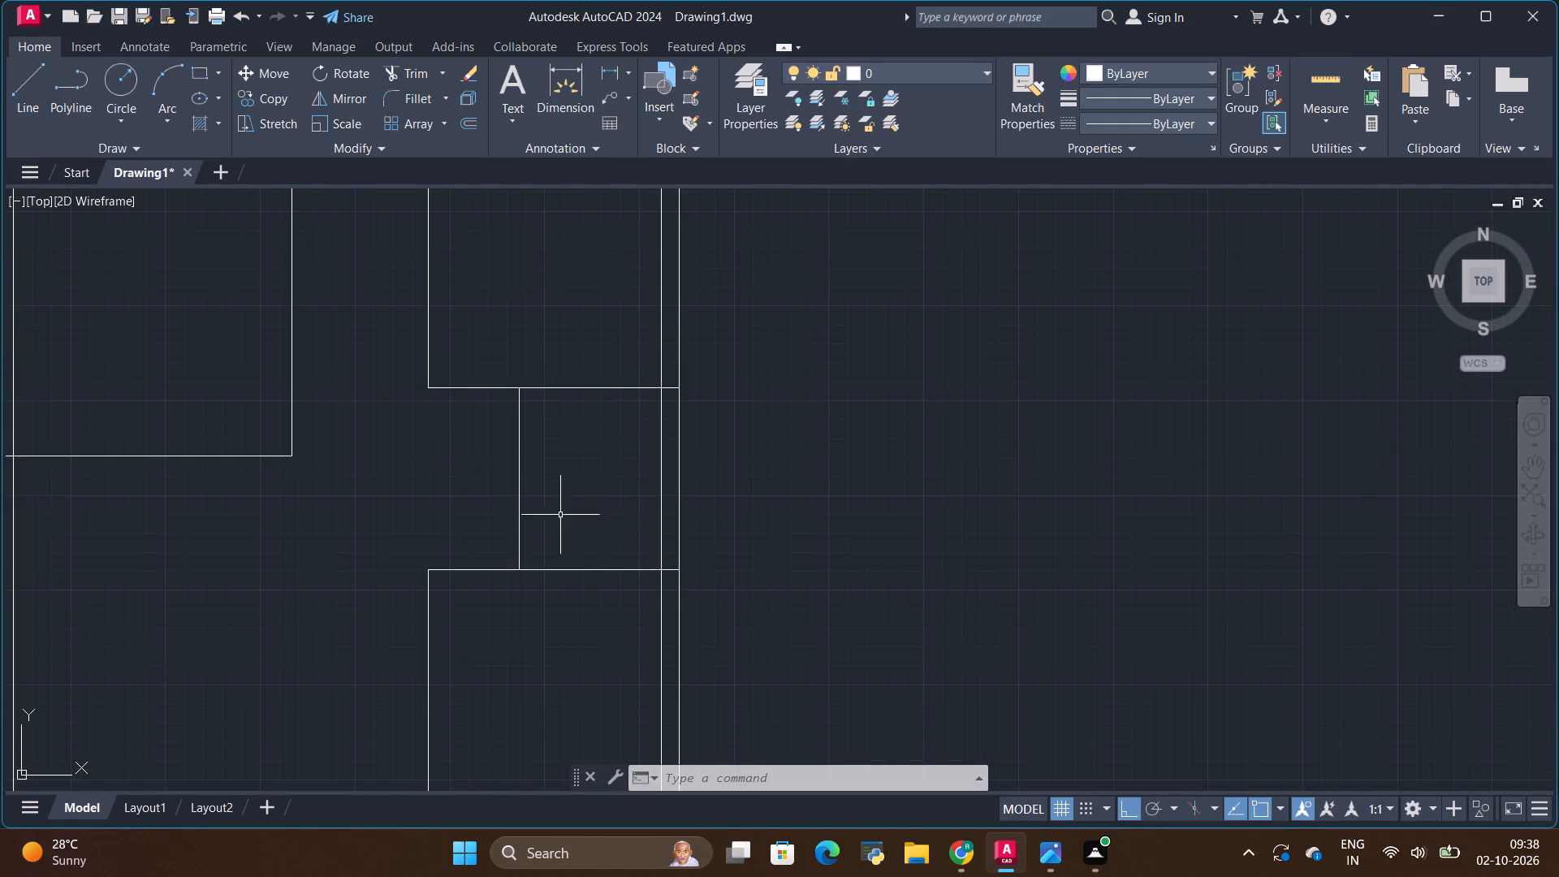
left_click(32, 83)
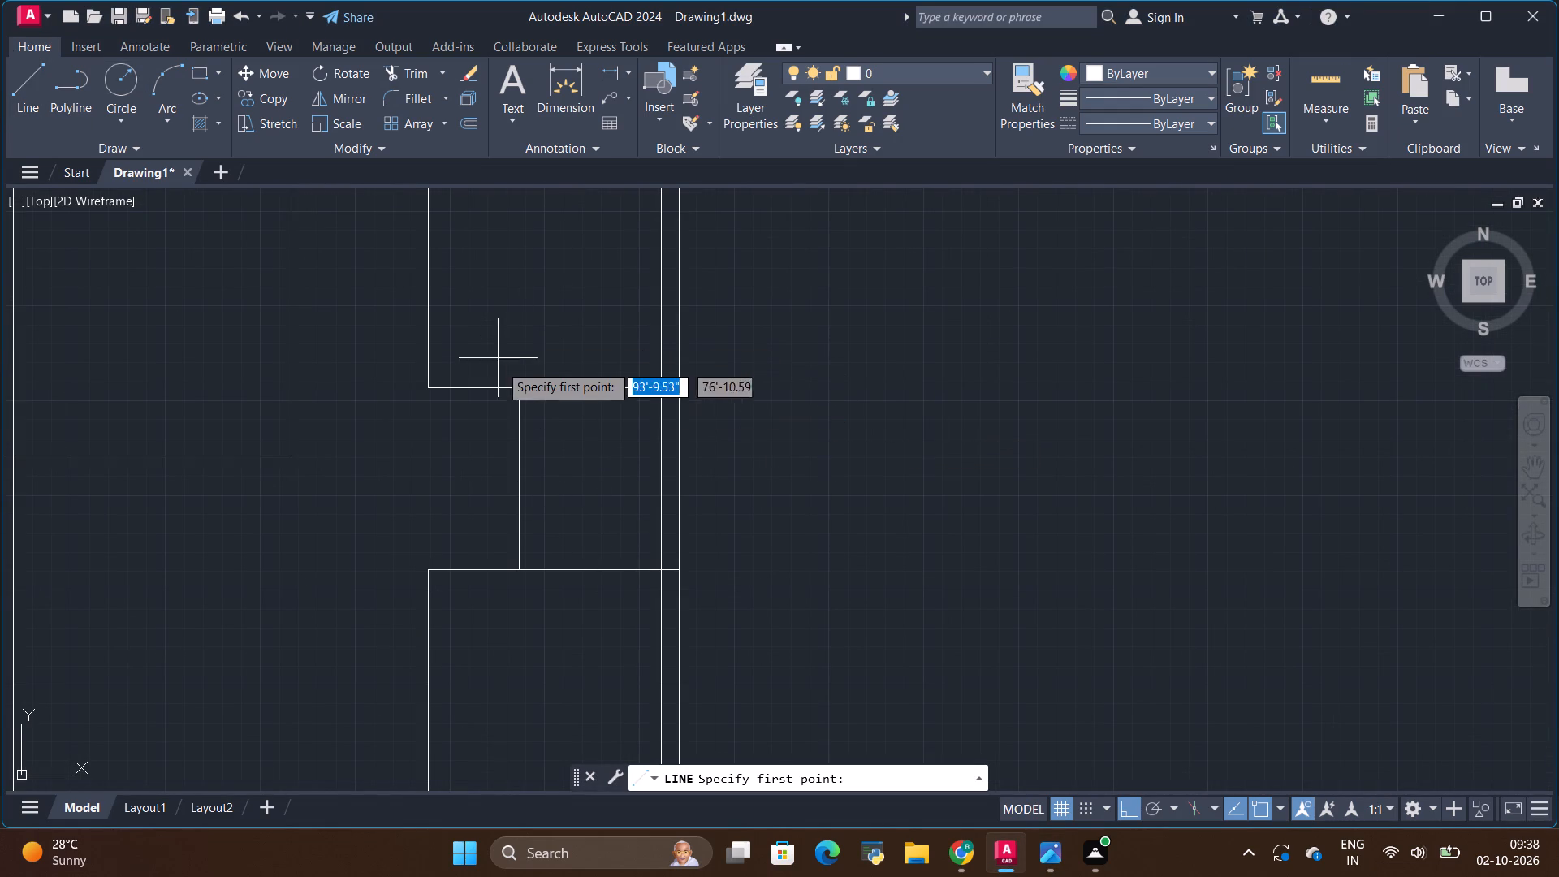
left_click(516, 384)
left_click(655, 388)
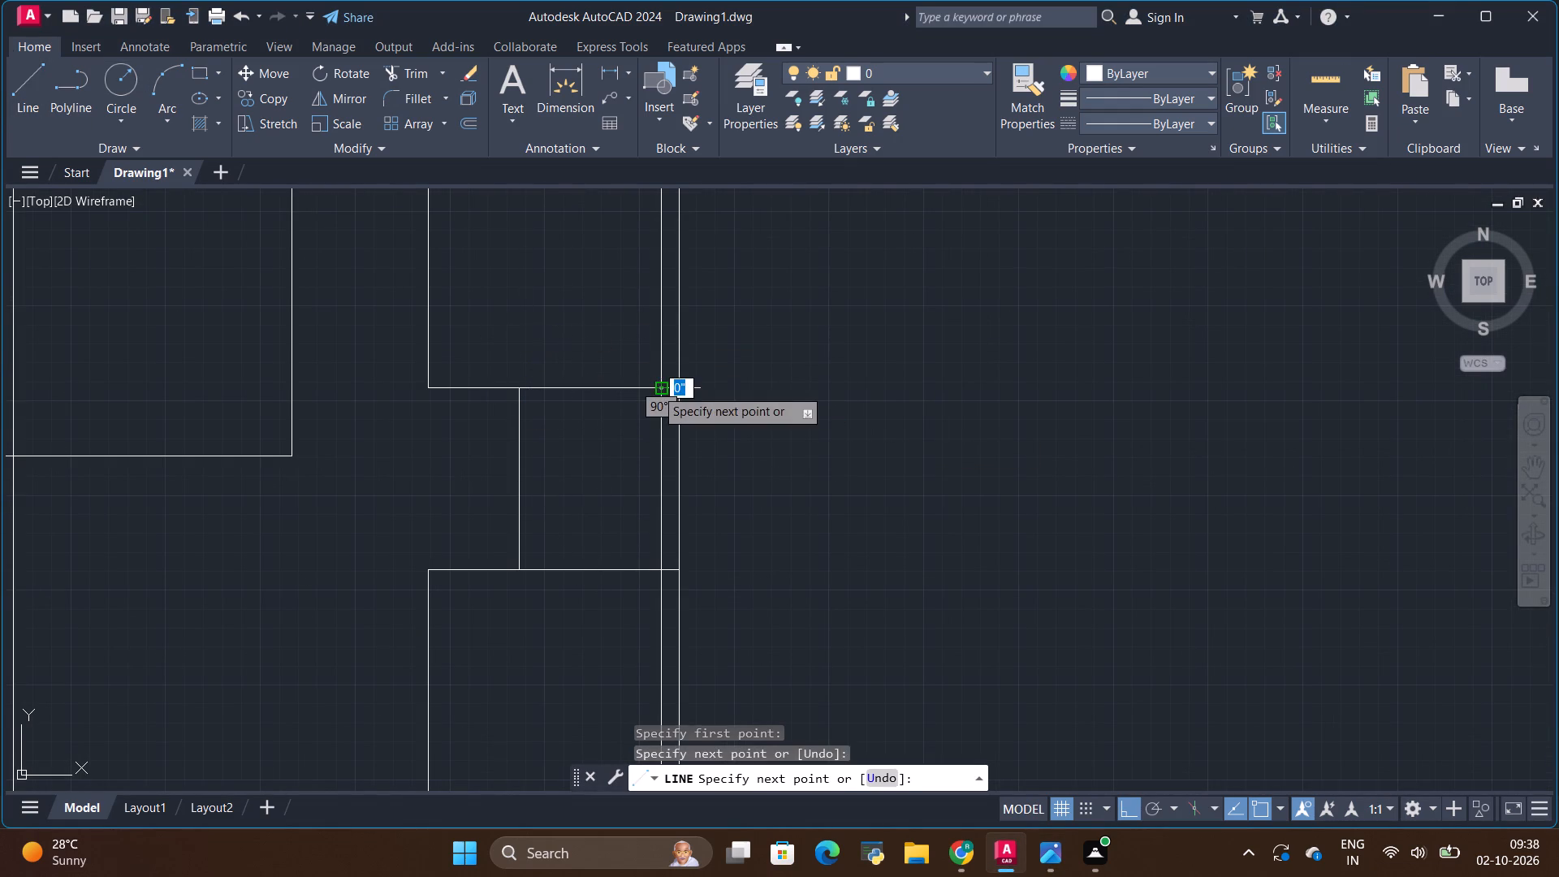
key("Escape")
Copy the toilet block's new top line 4' downward to divide the block into two toilets.
left_click(593, 385)
key("Escape")
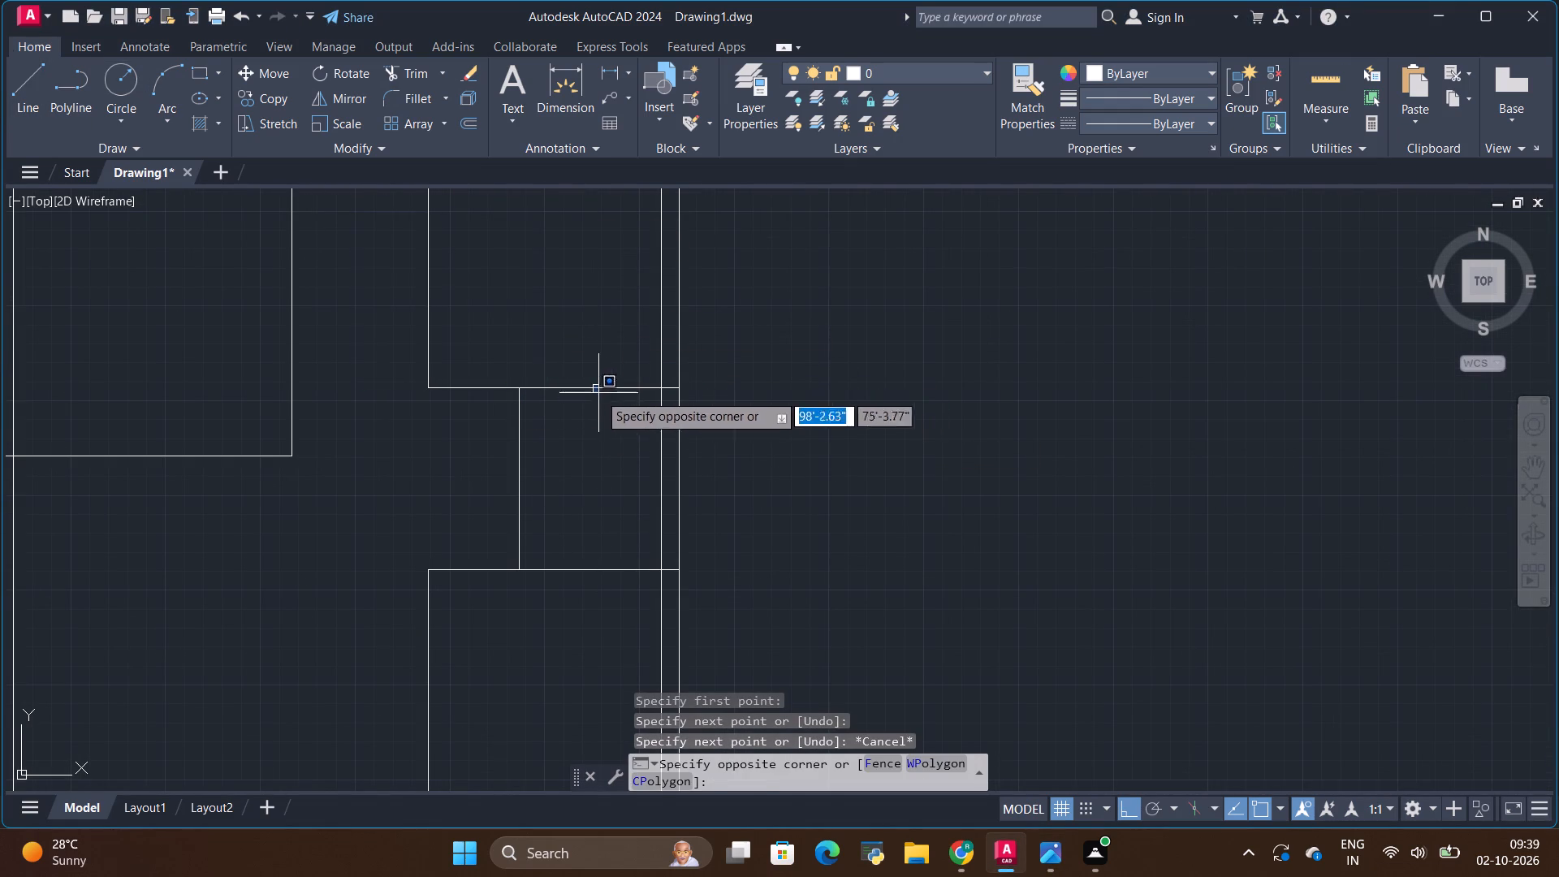
left_click(601, 387)
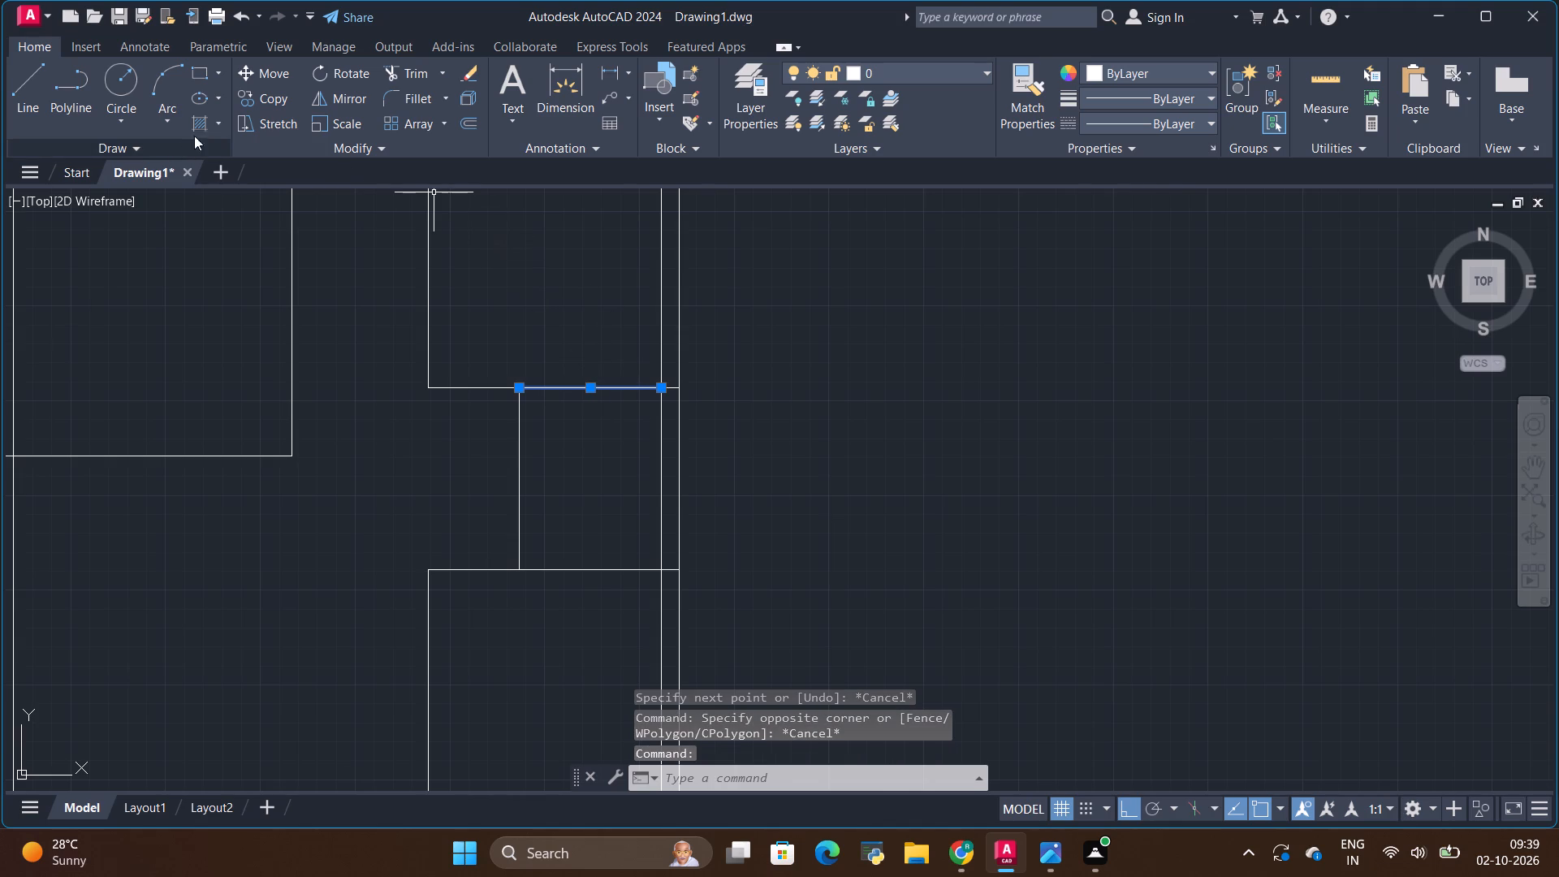
left_click(259, 97)
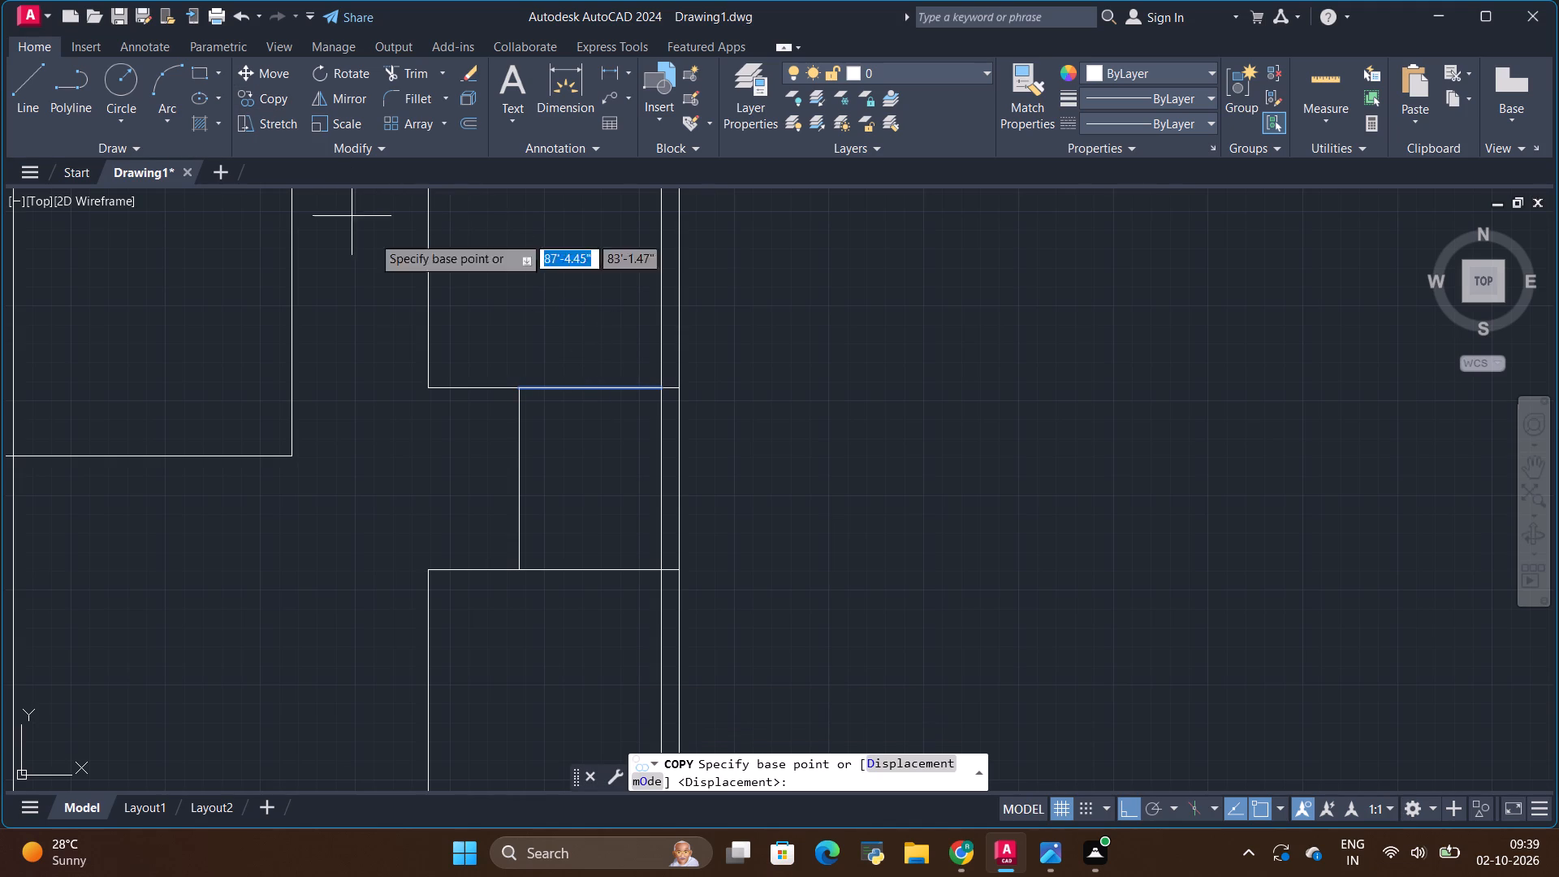
left_click(589, 386)
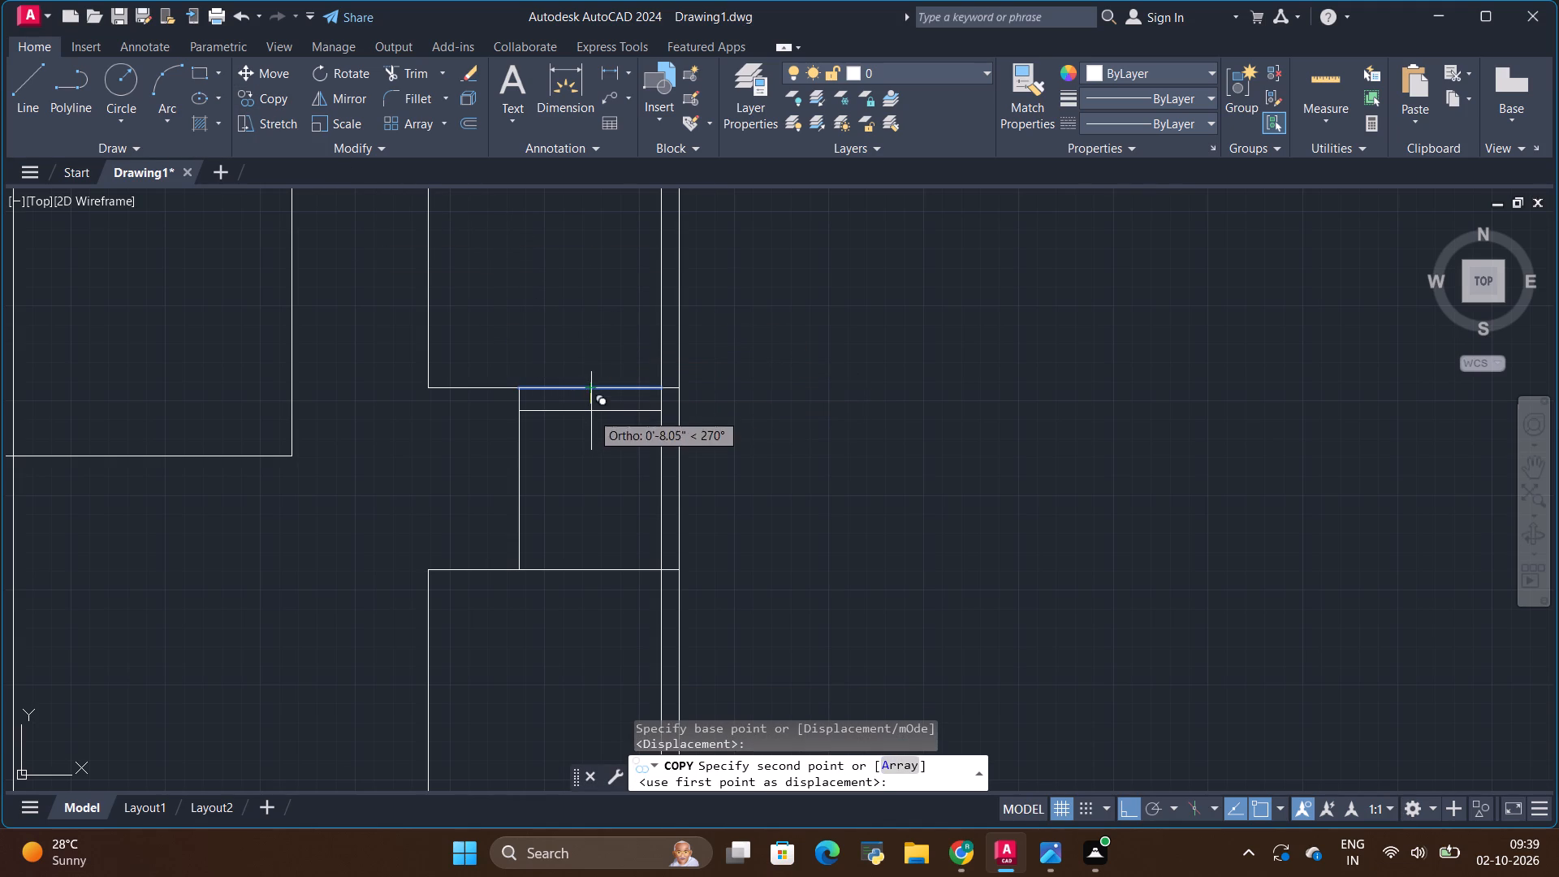
key("BackSpace")
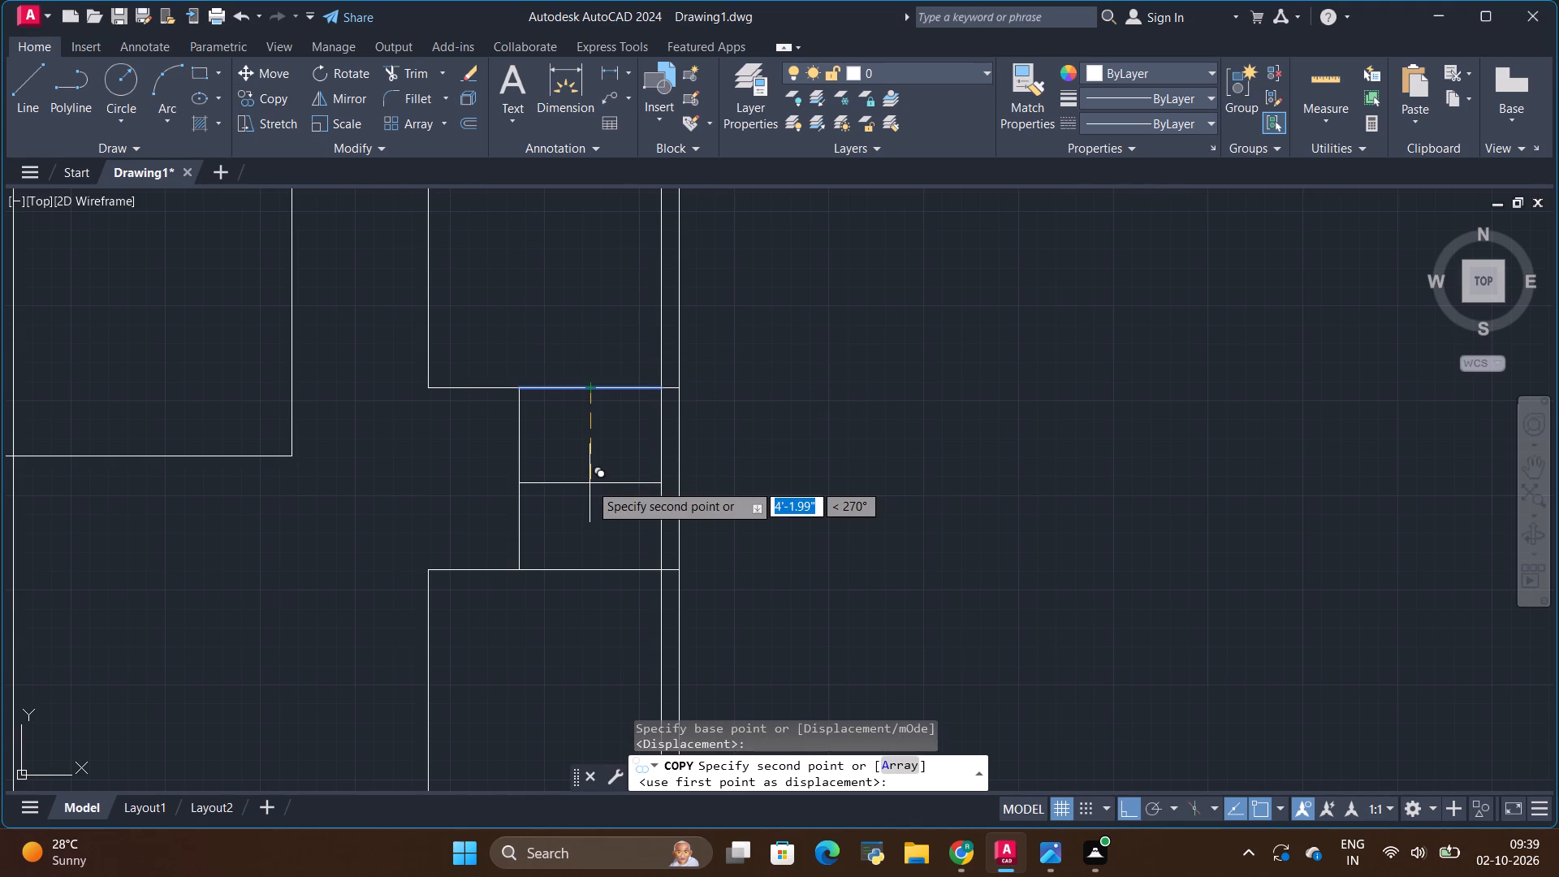
key("4")
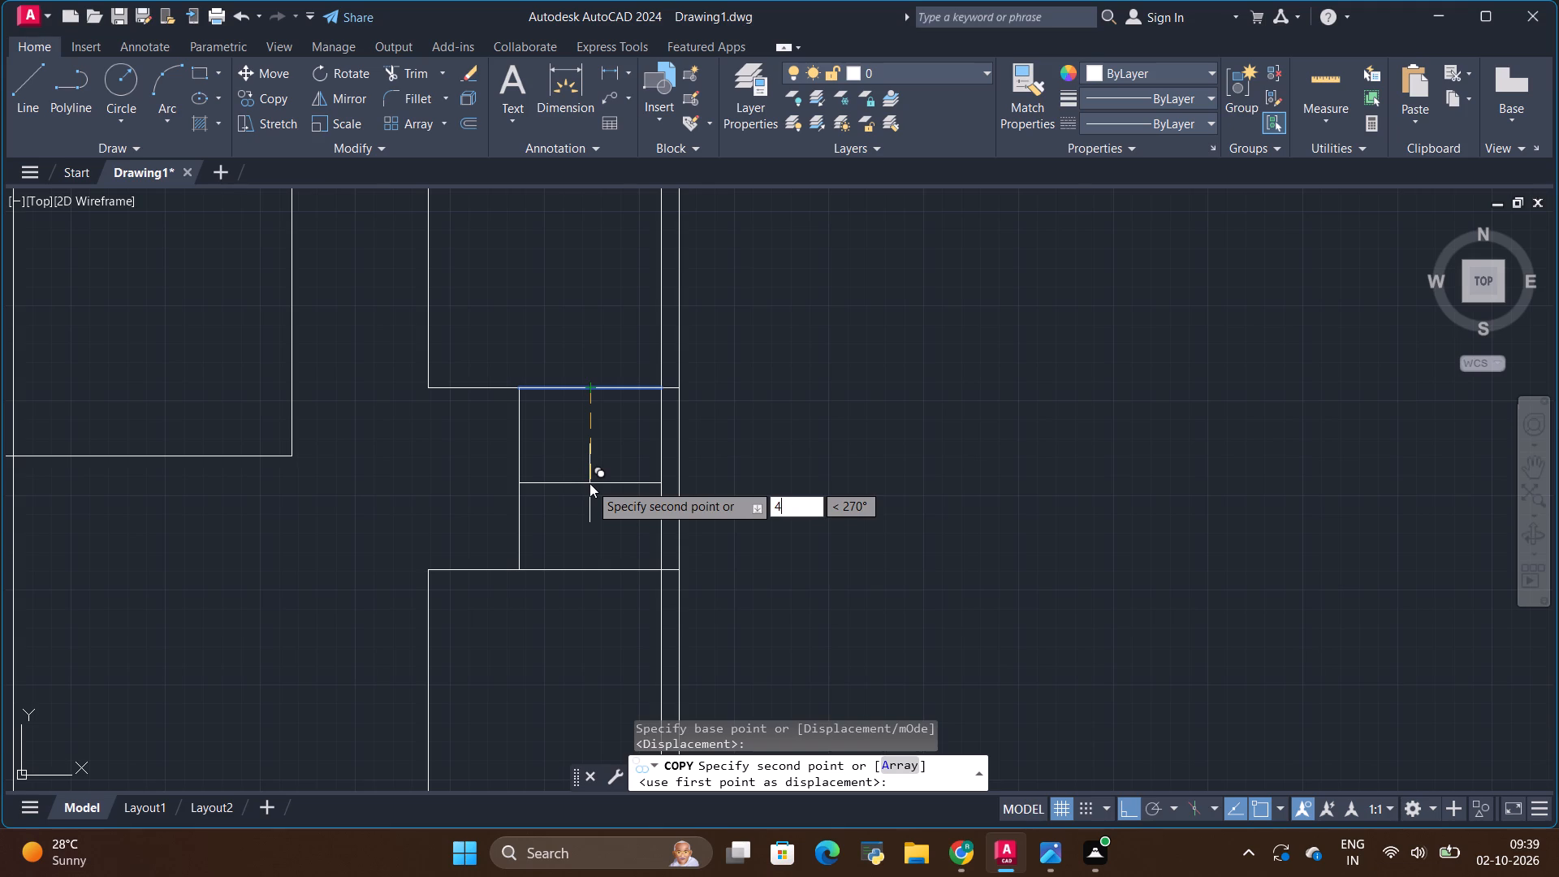
key("apostrophe")
key("Return")
key("Escape")
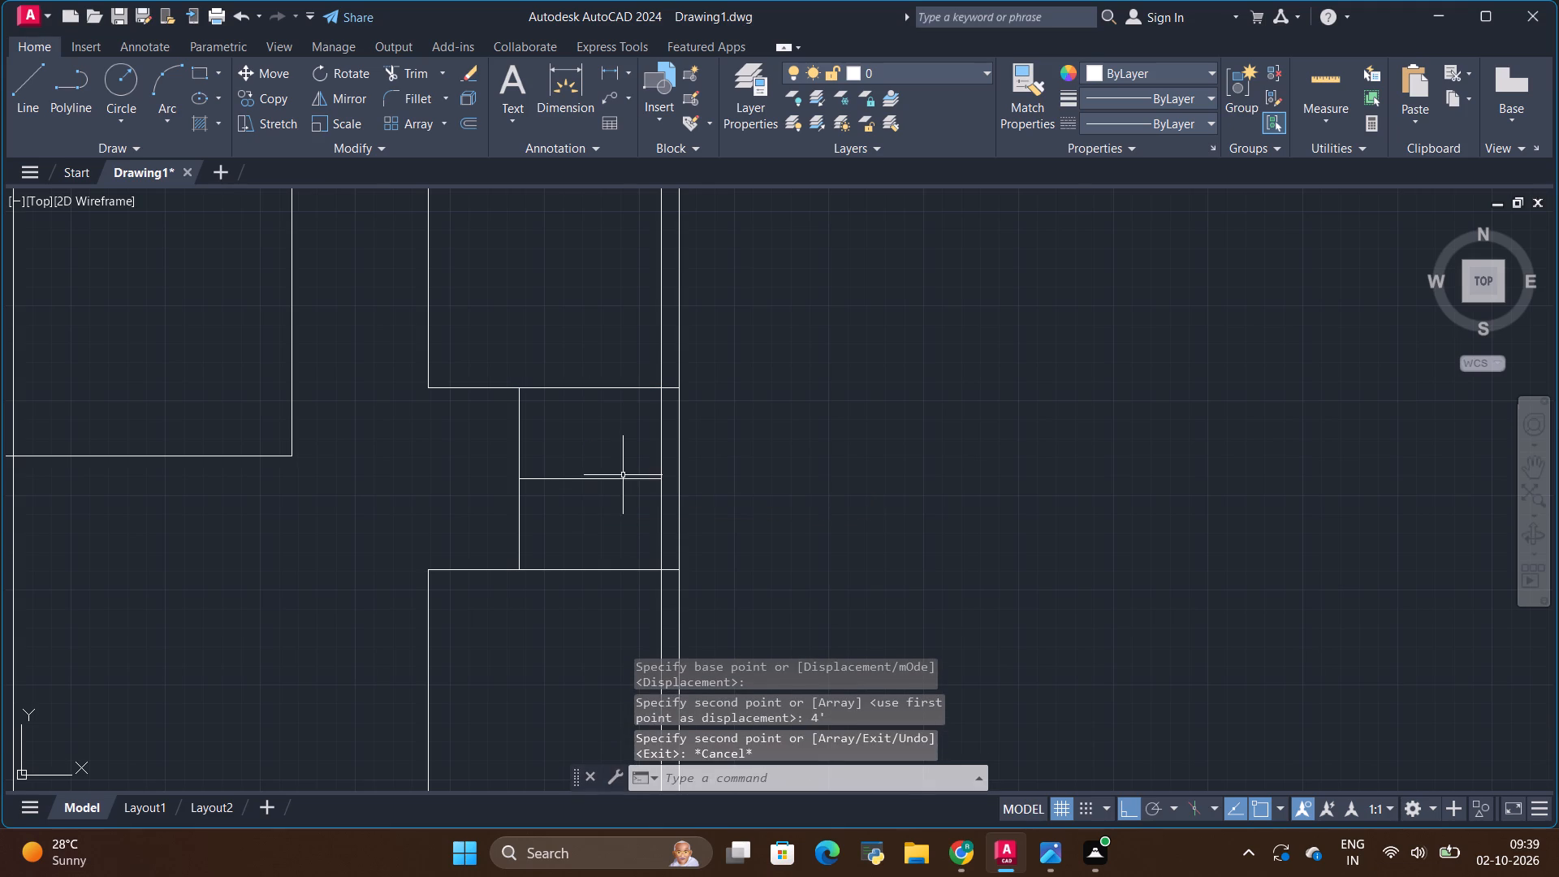
With the reference image checked, draw a line along the top wall's inner face between the upper-left bedroom and kitchen partitions.
scroll(623, 474, "down", 1)
scroll(618, 507, "up", 1)
key("alt+Tab")
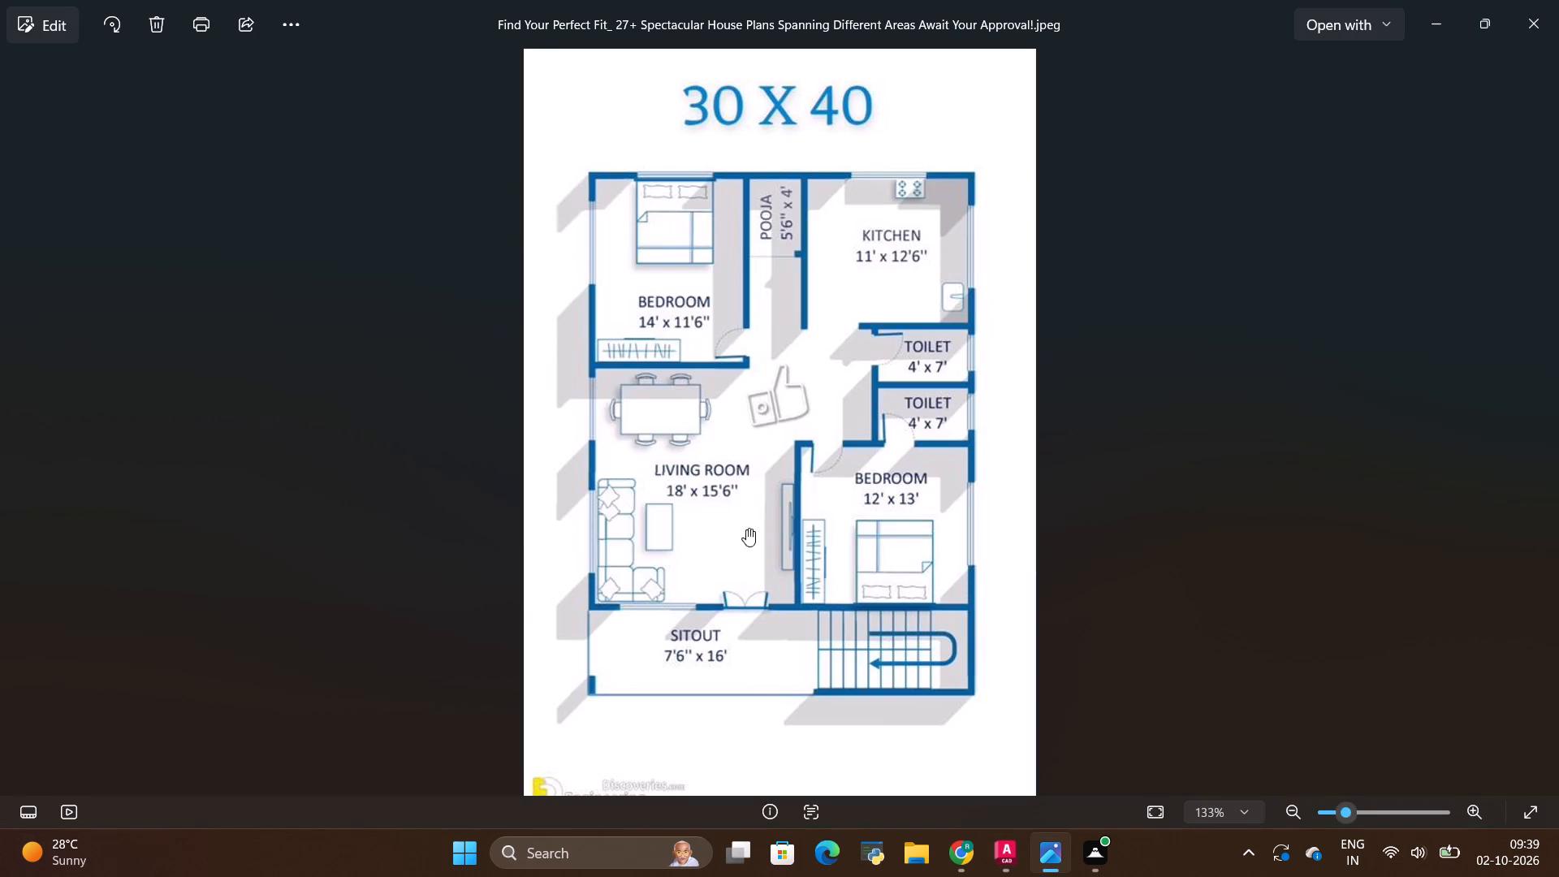
key("alt+Tab")
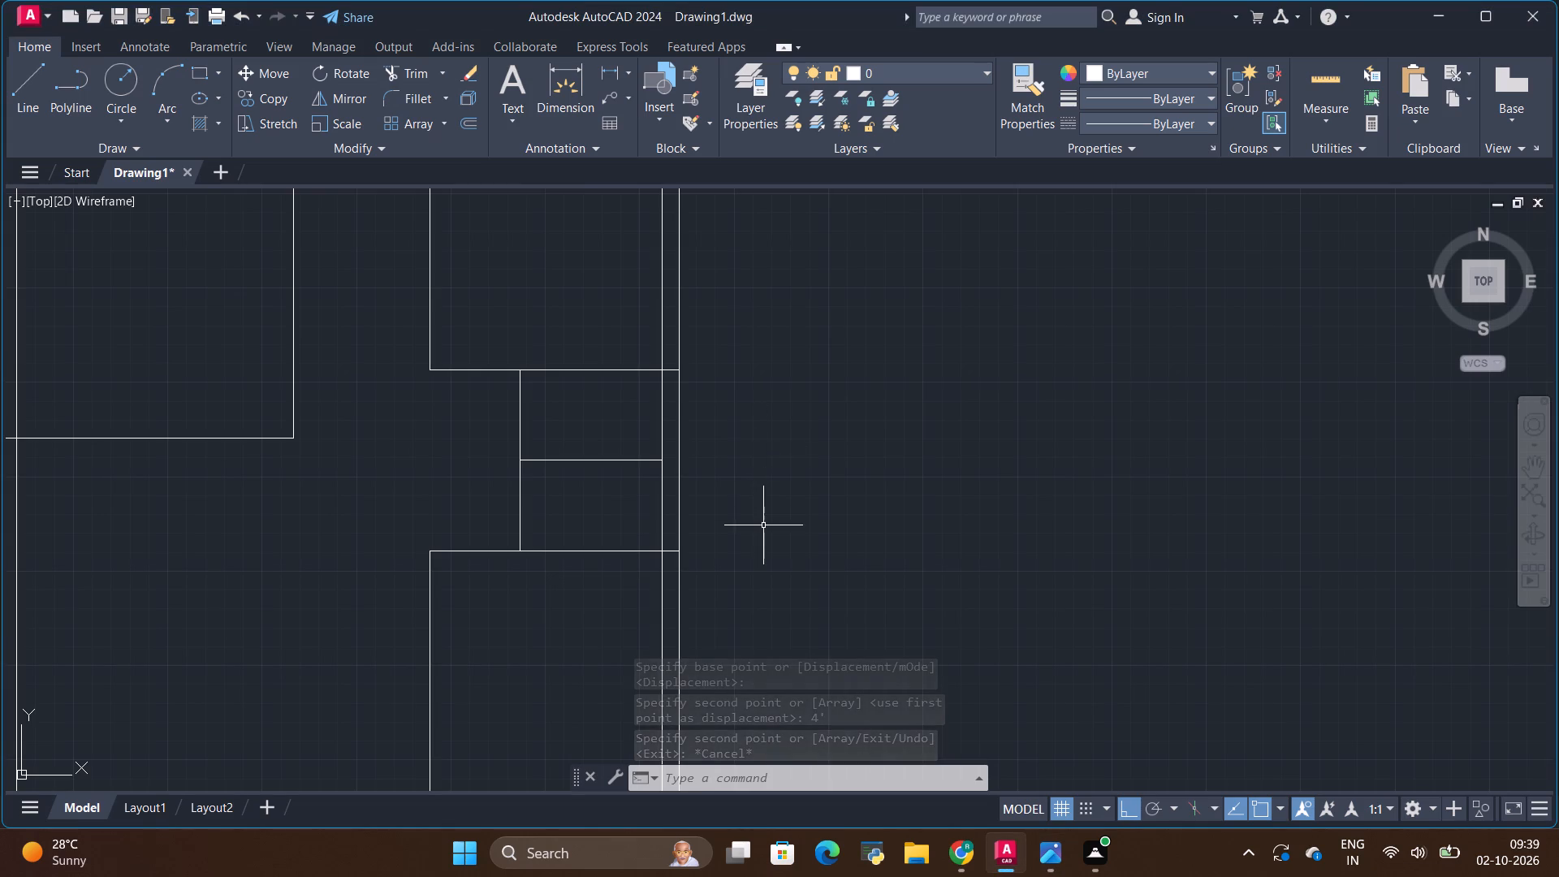
scroll(763, 525, "down", 1)
key("alt+Tab")
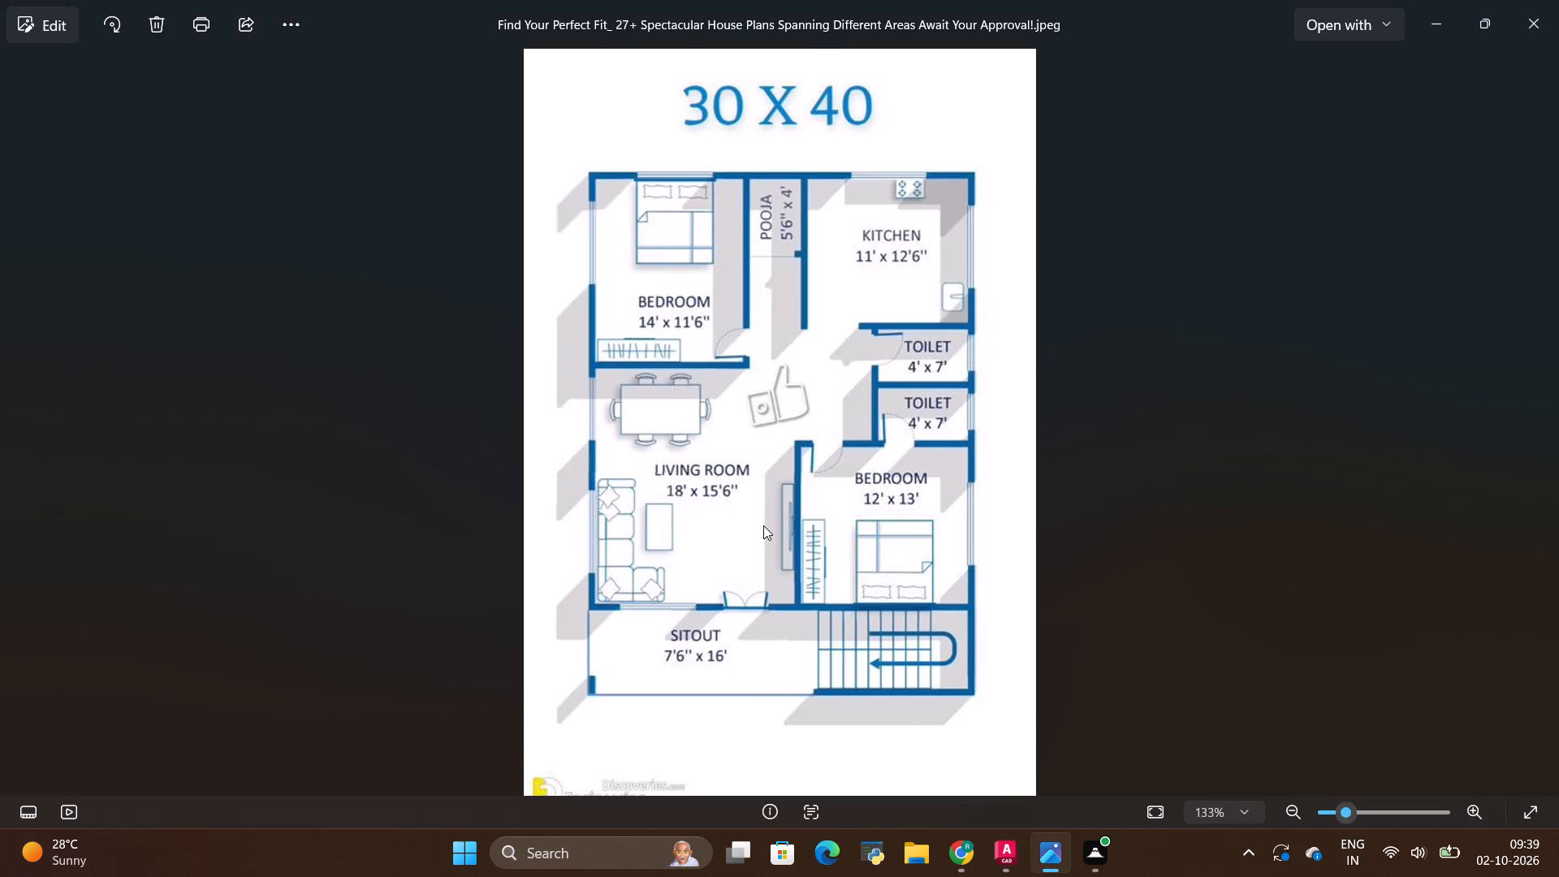
key("alt+Tab")
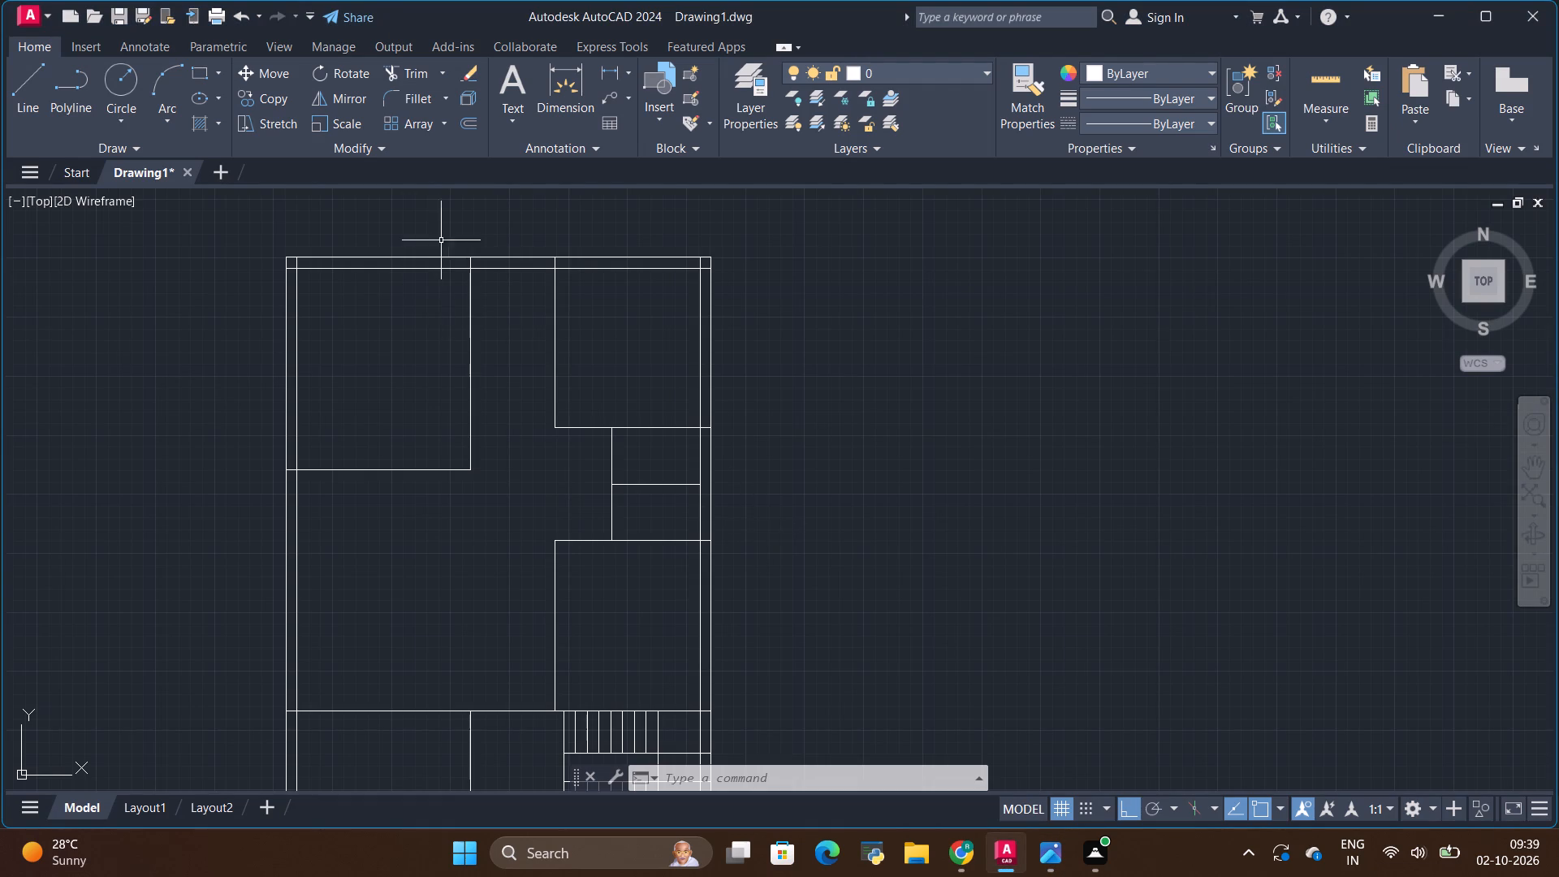
scroll(503, 231, "up", 1)
left_click(24, 84)
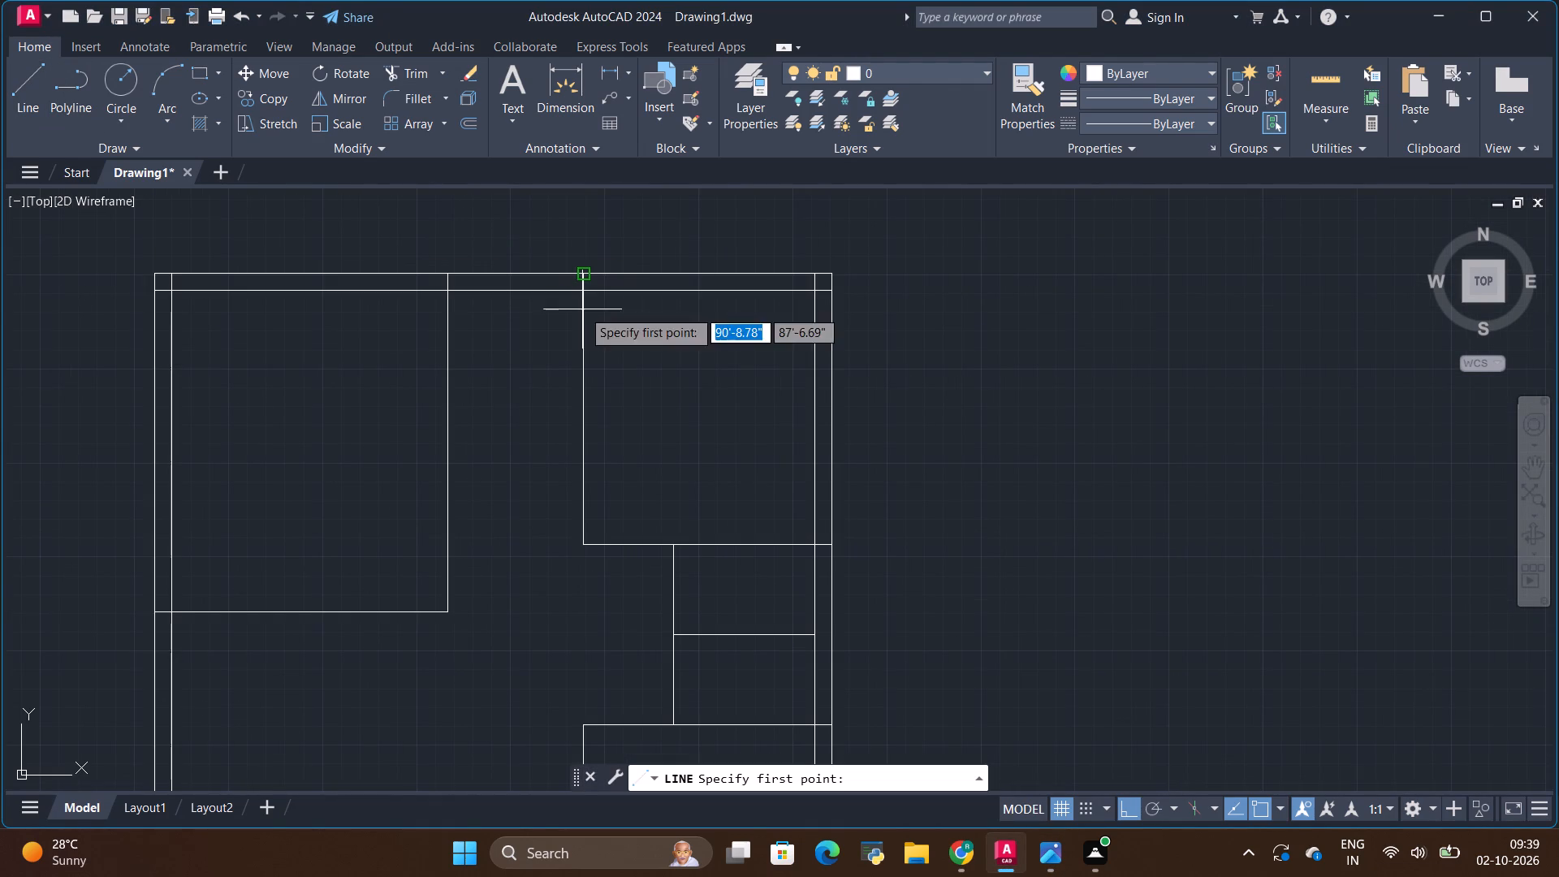
left_click(442, 291)
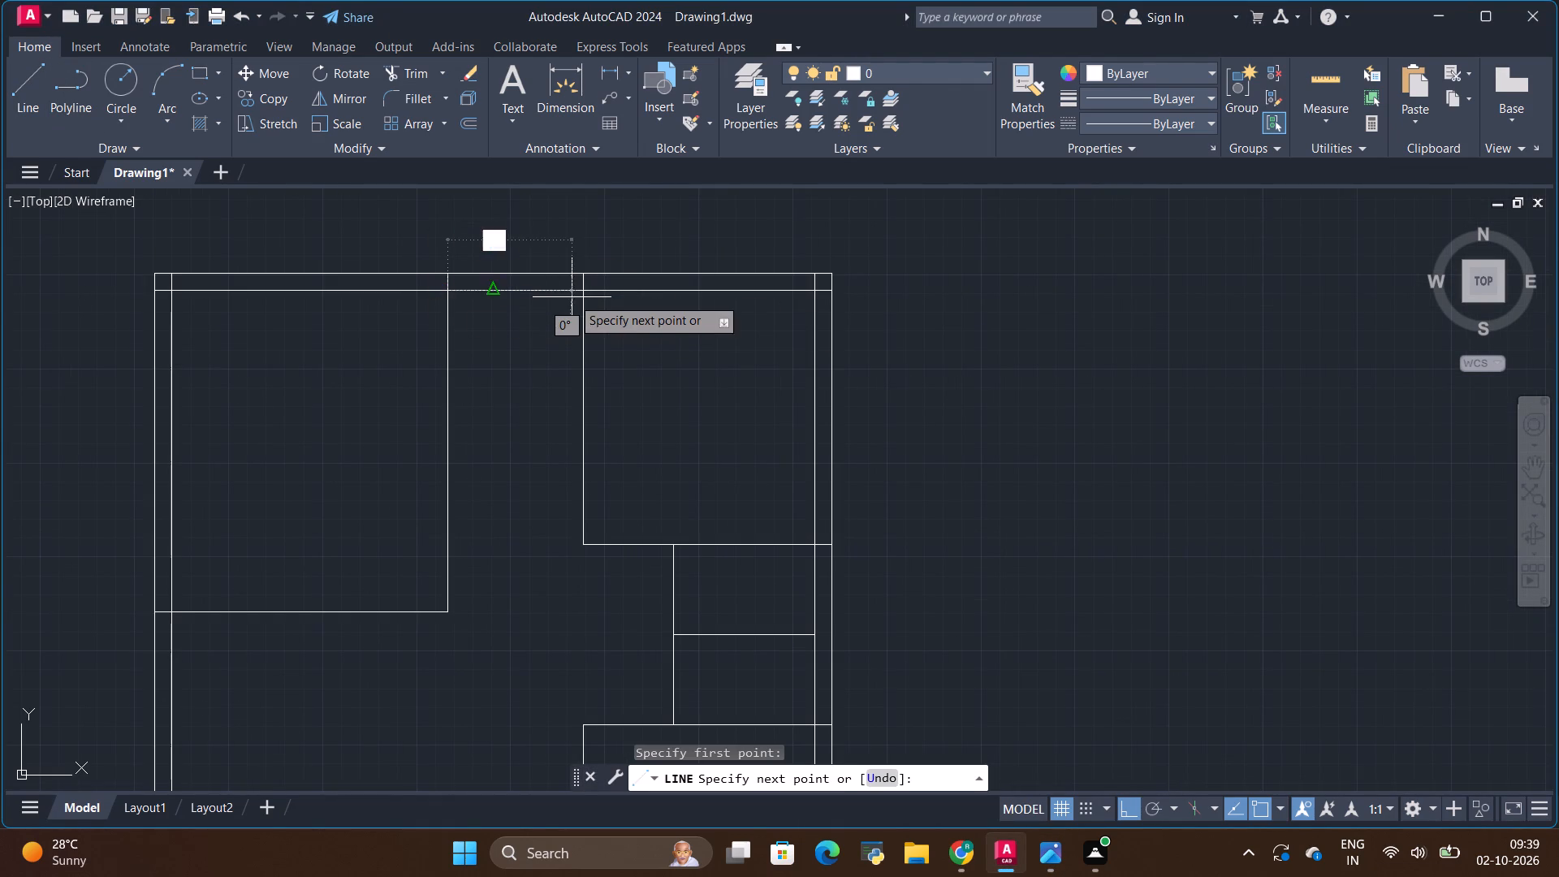
left_click(579, 295)
key("Escape")
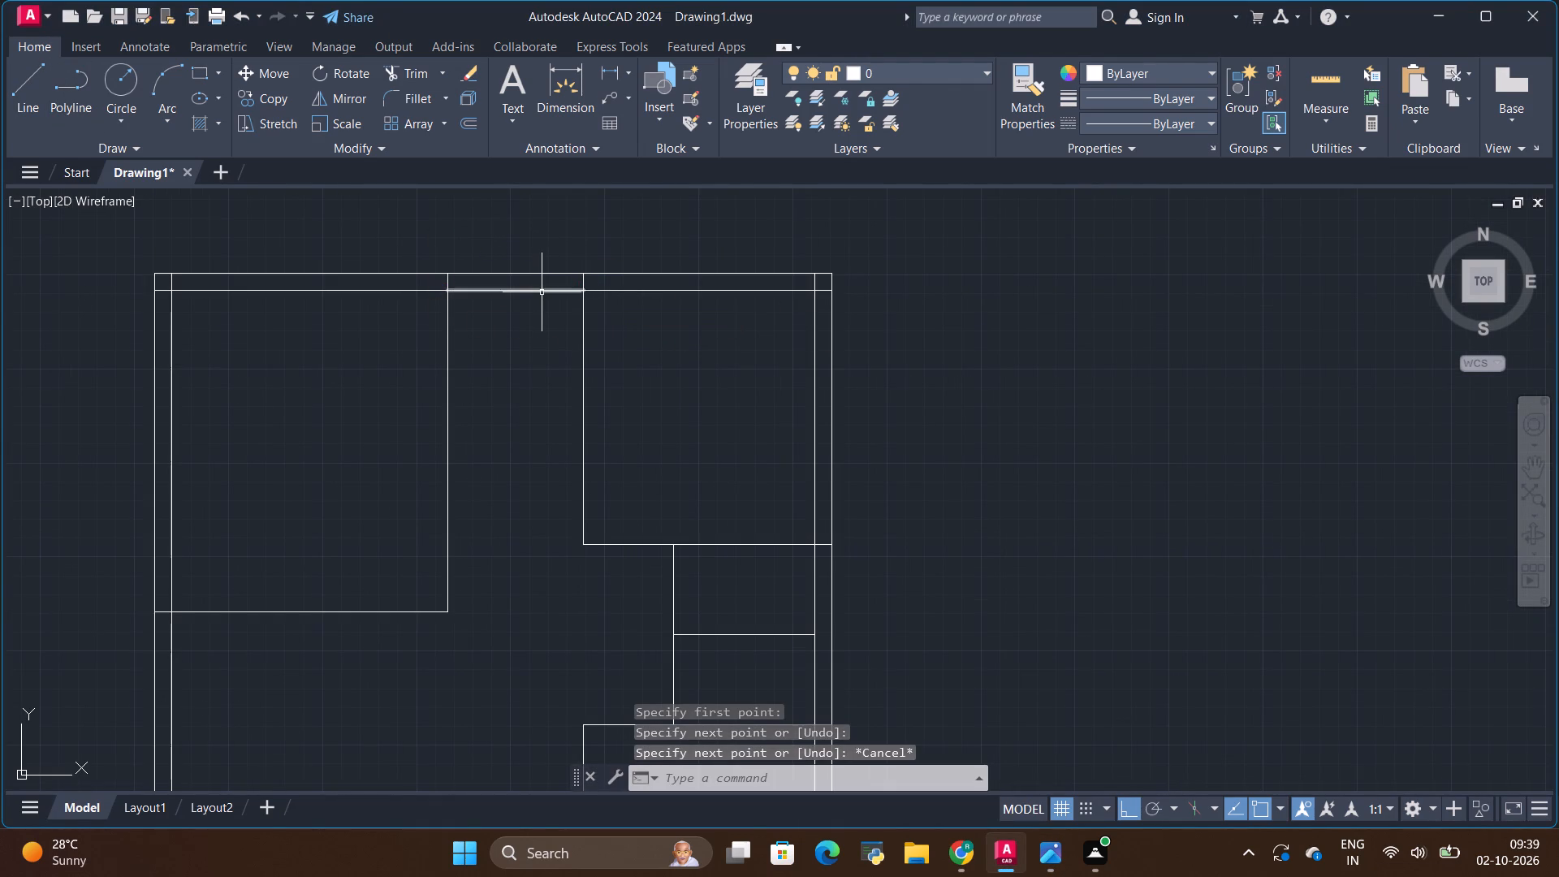
Copy the short line at the top wall 6' downward to close off the pooja room between bedroom and kitchen.
left_click(542, 292)
left_click(286, 101)
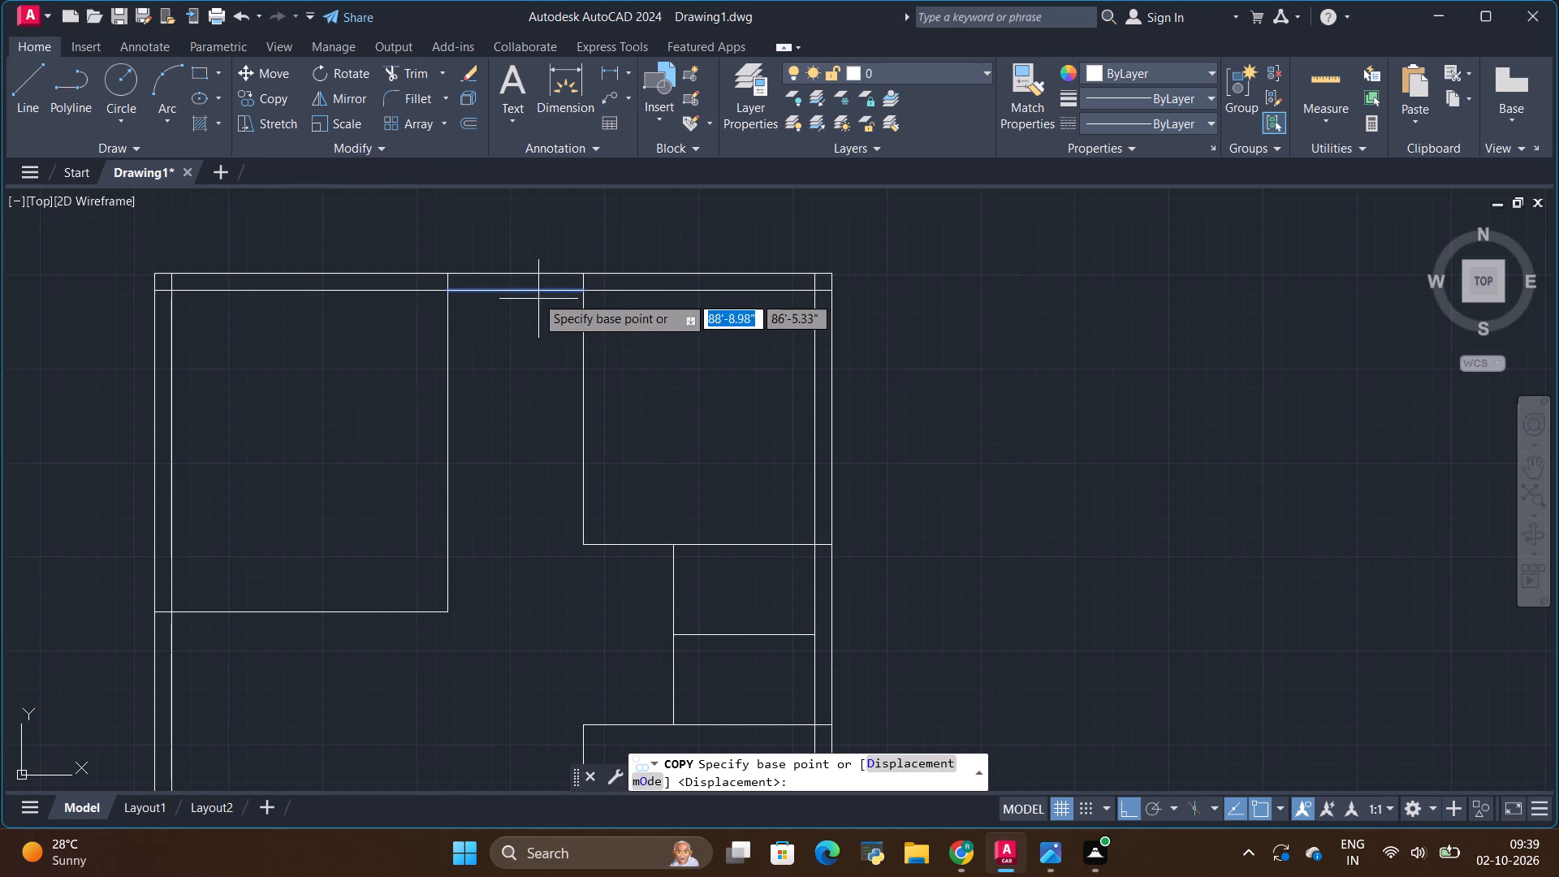
left_click(518, 290)
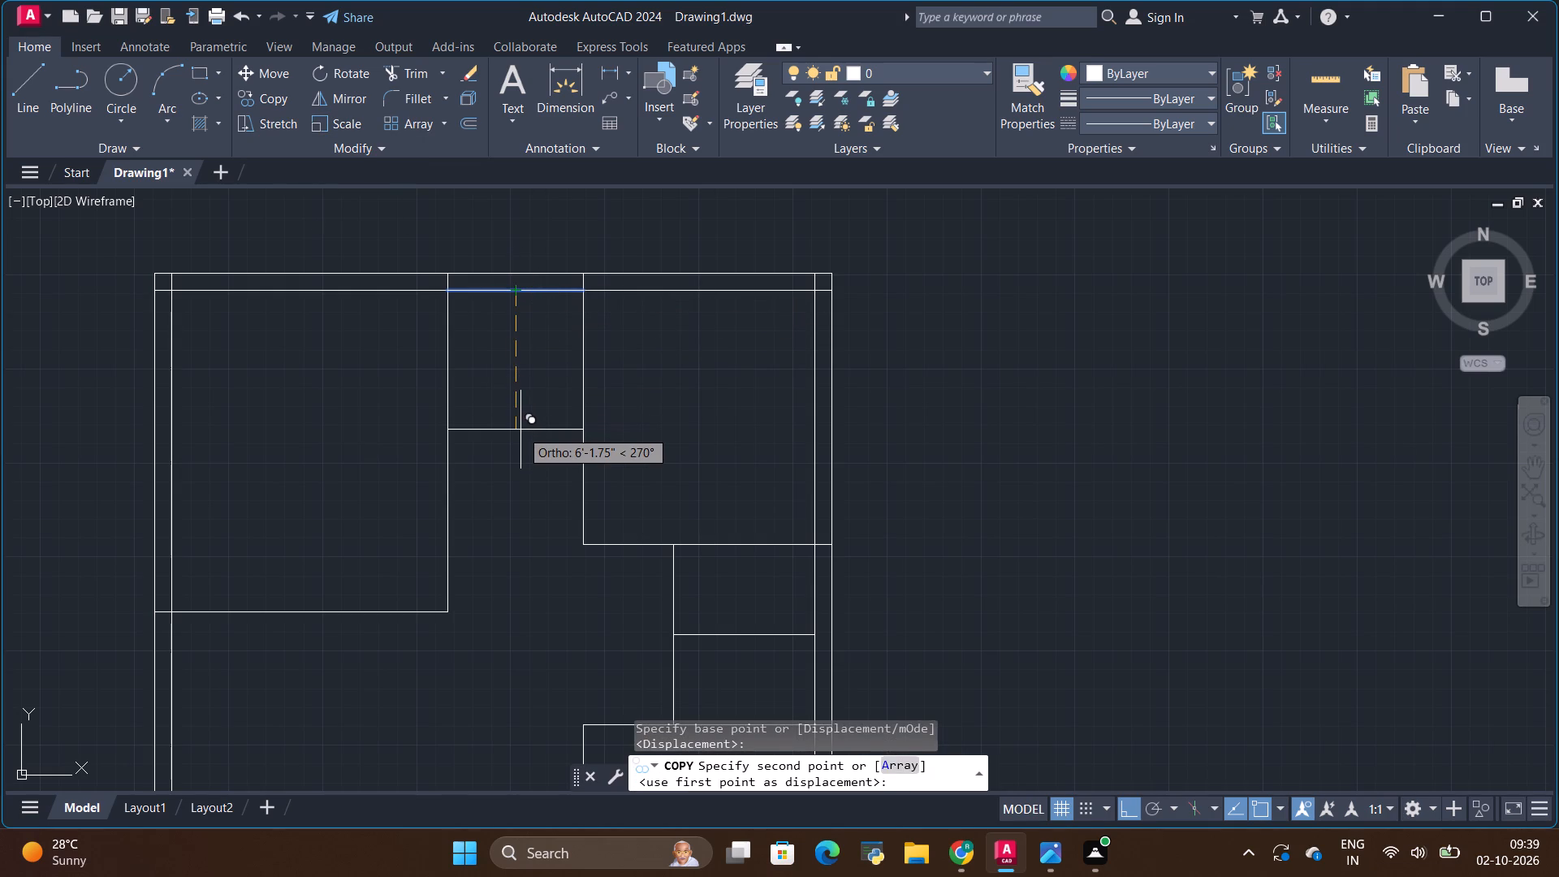
key("BackSpace")
type("6'")
key("Return")
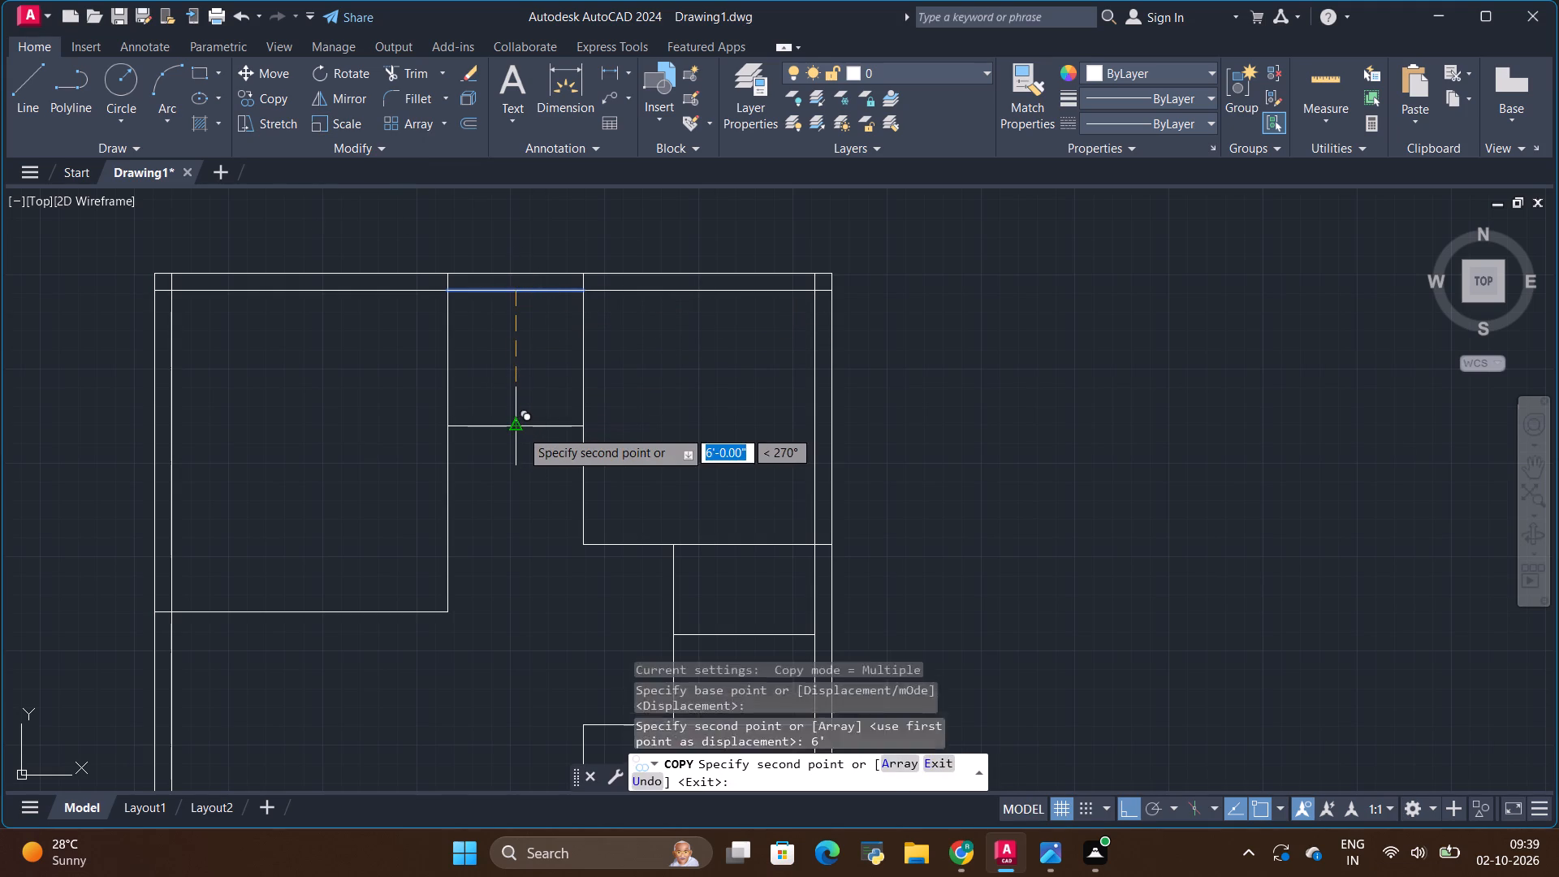
key("Escape")
Compare the drawn layout with the reference plan image, examining the pooja room and then the sitout and staircase area.
key("alt+Tab")
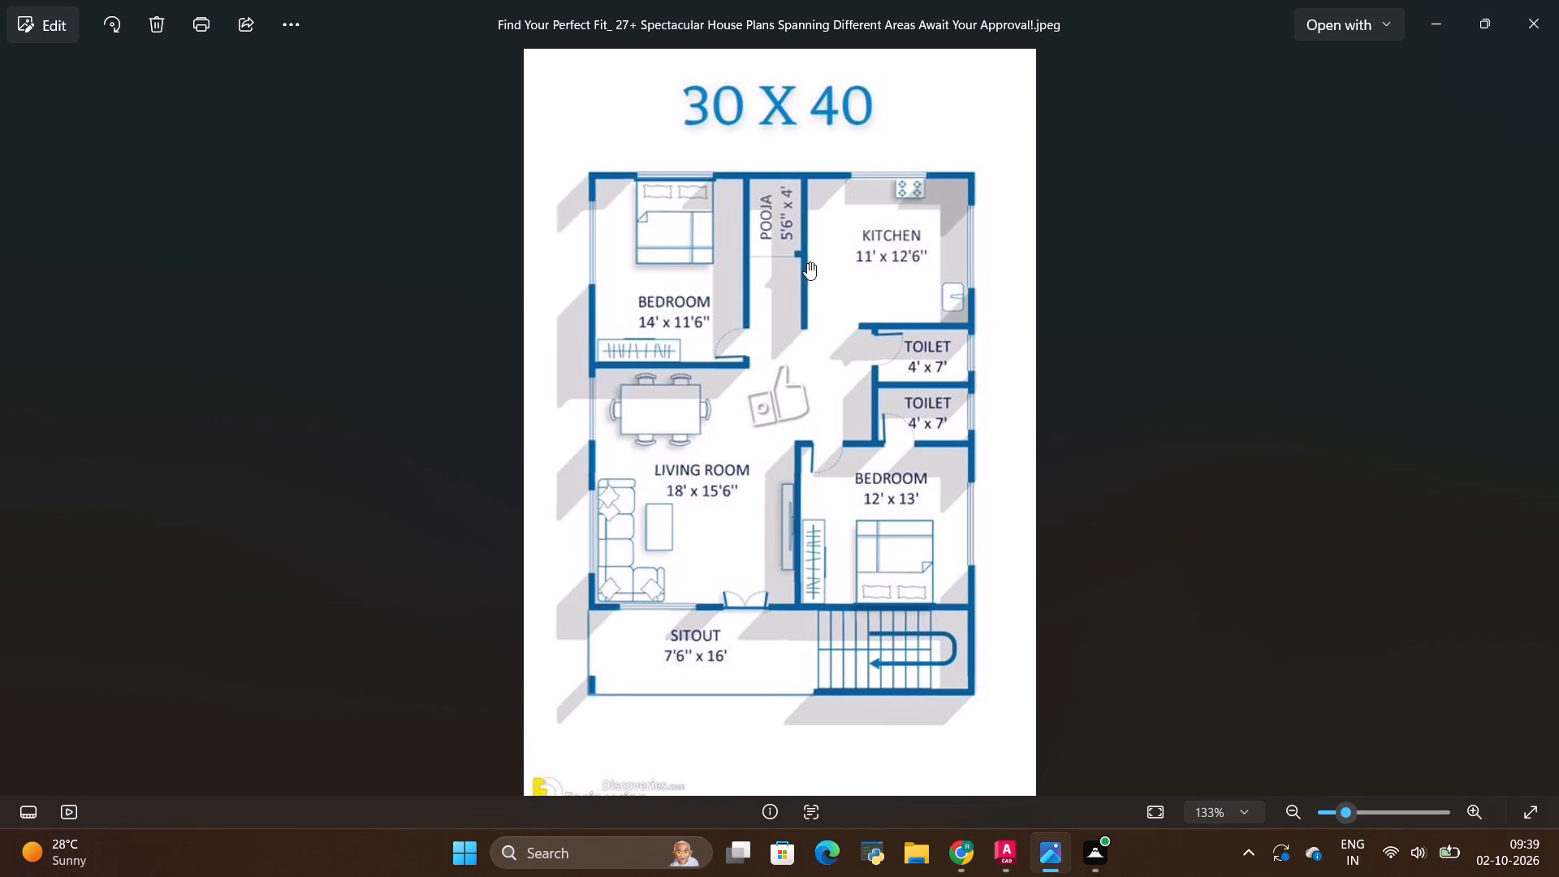
scroll(749, 171, "up", 2)
key("alt+Tab")
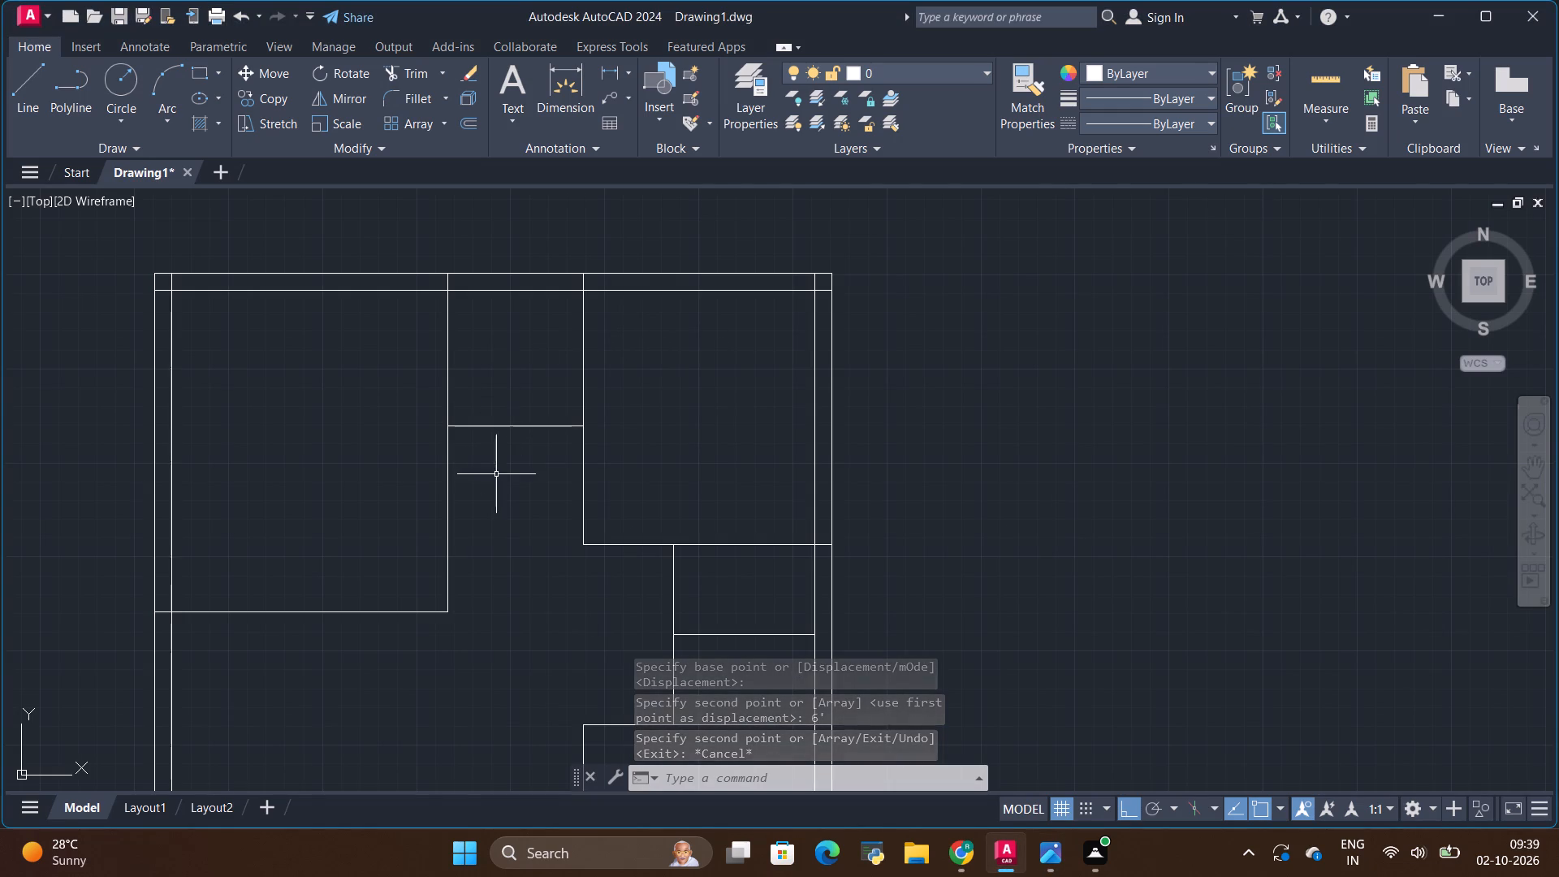
scroll(541, 412, "down", 2)
scroll(580, 593, "up", 1)
scroll(581, 553, "down", 1)
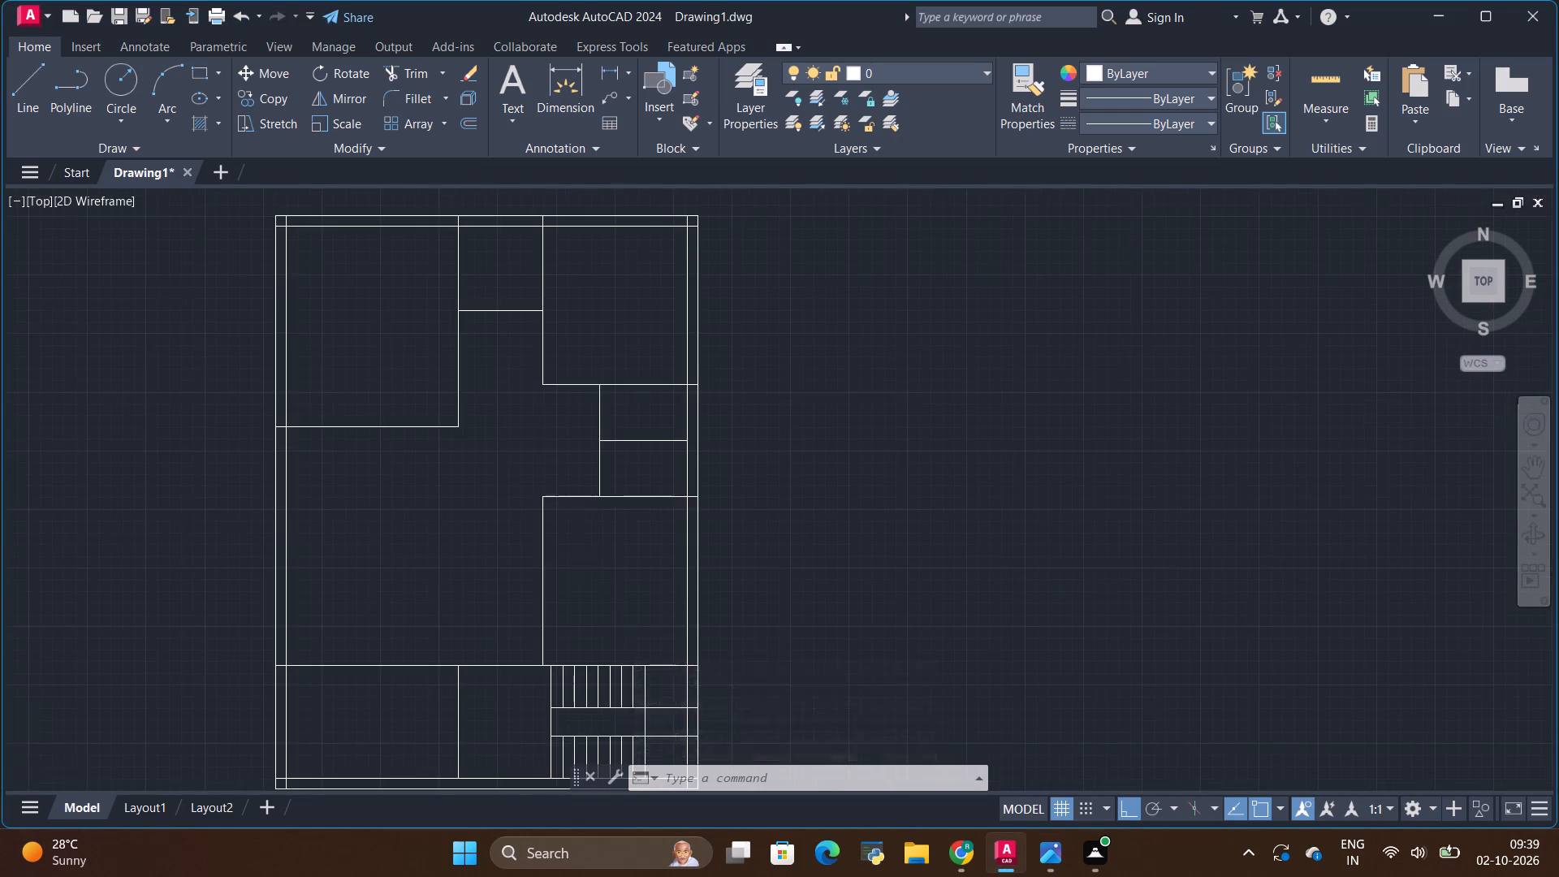
scroll(564, 676, "up", 1)
scroll(564, 676, "down", 1)
key("alt+Tab")
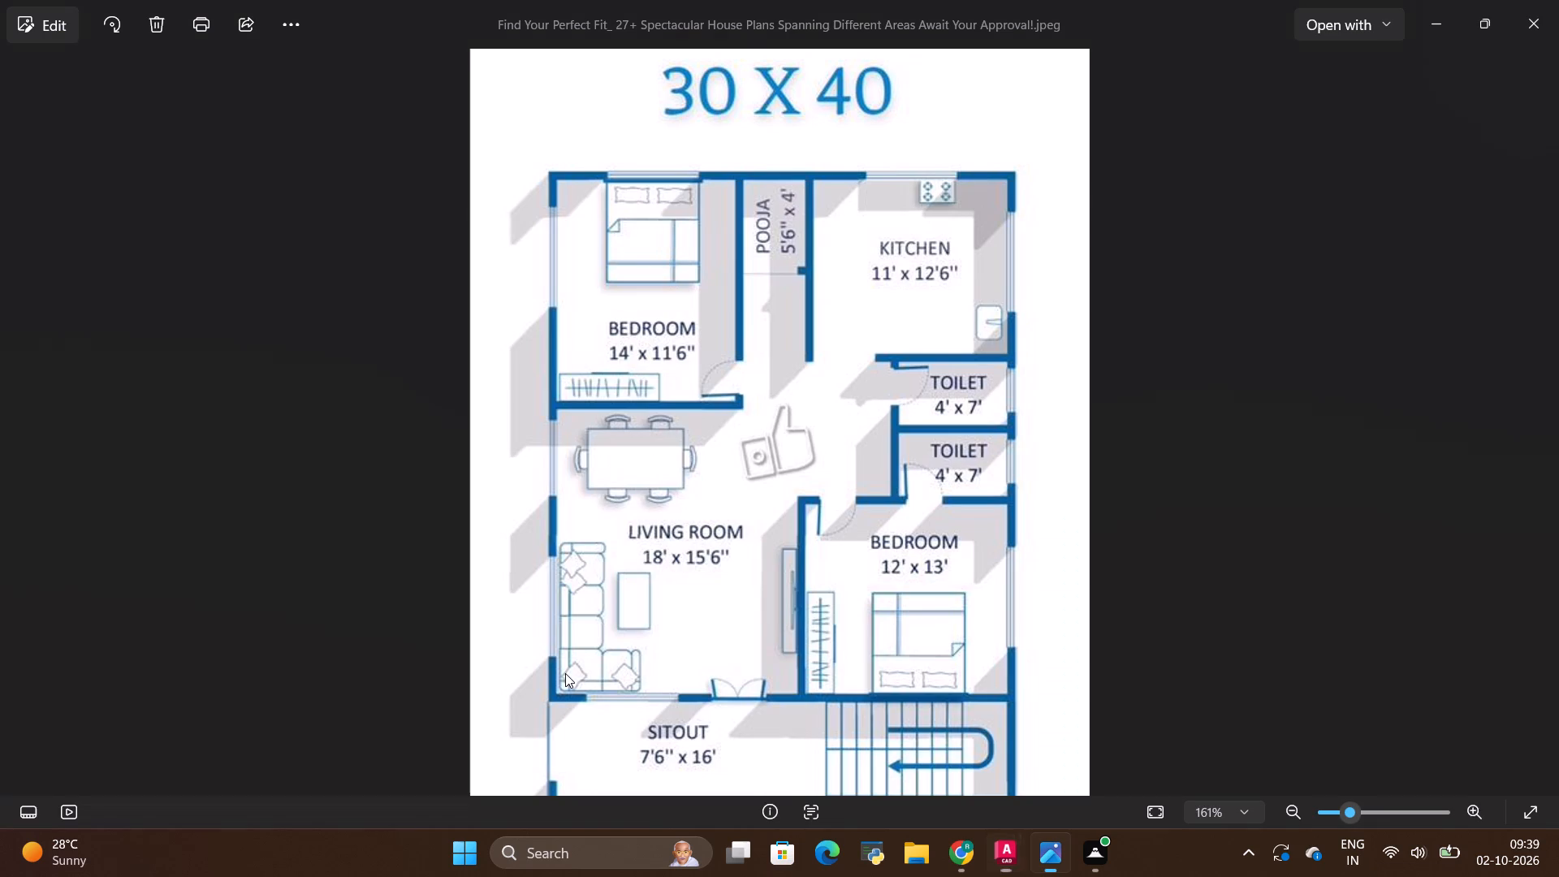
scroll(604, 529, "down", 1)
key("alt+Tab")
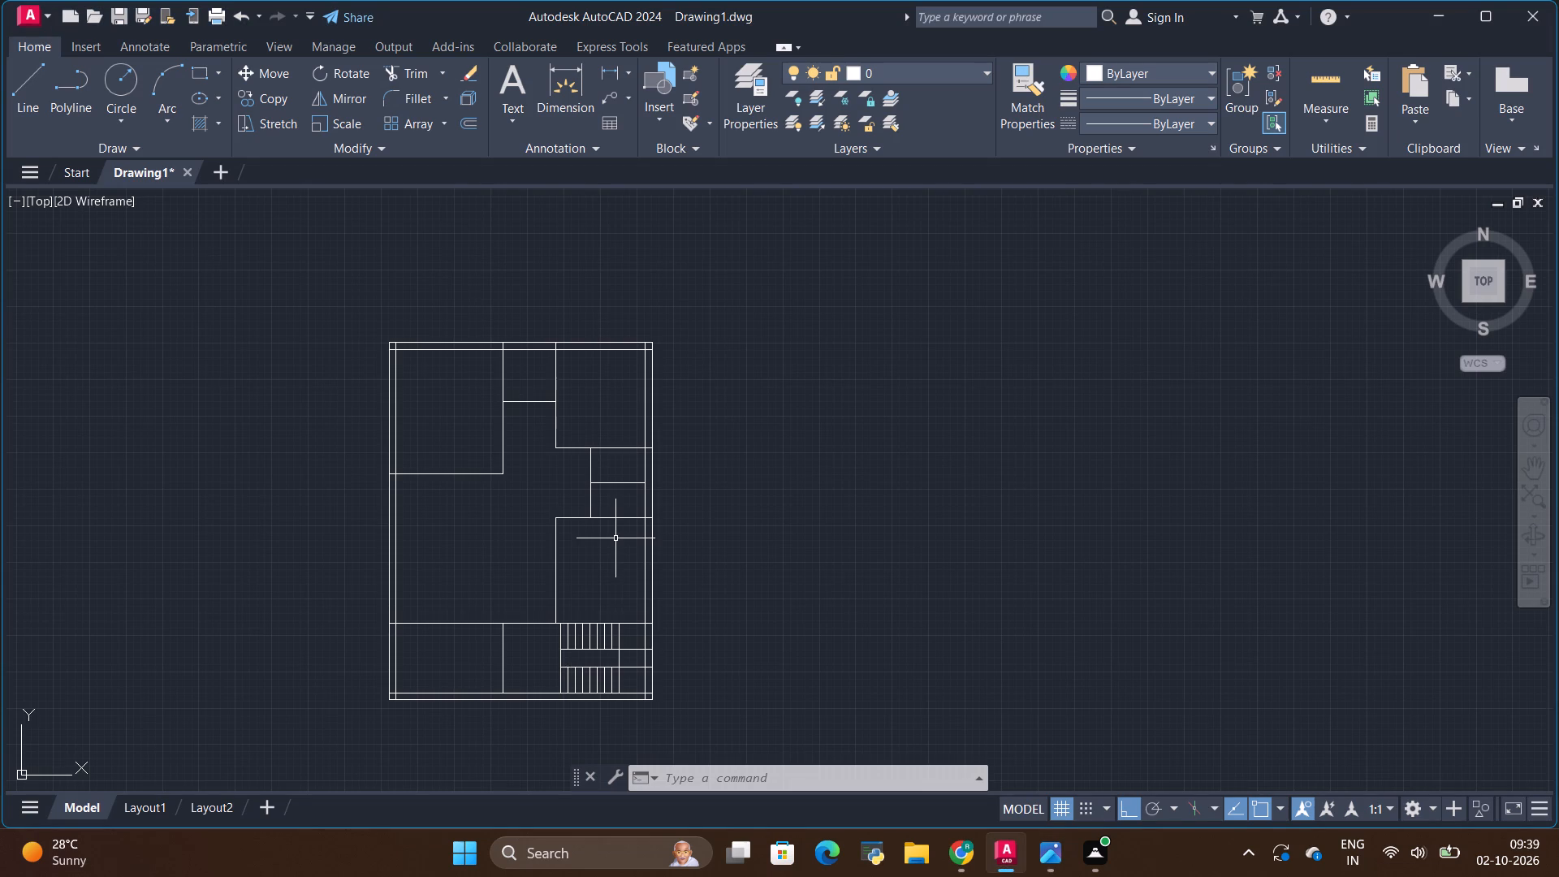
key("alt+Tab")
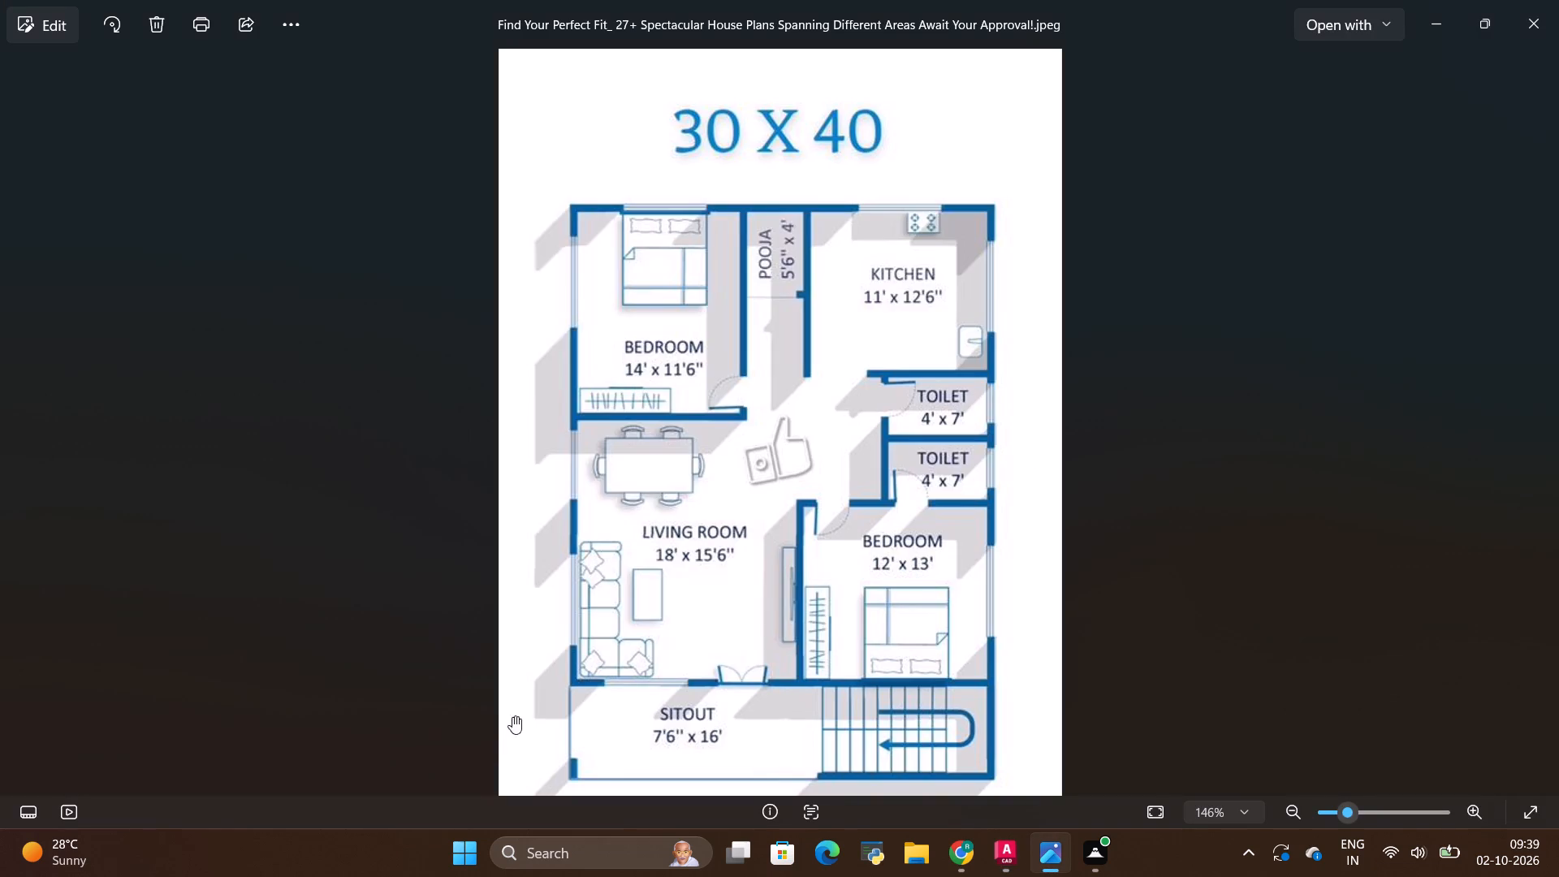
scroll(558, 620, "down", 1)
scroll(764, 755, "up", 2)
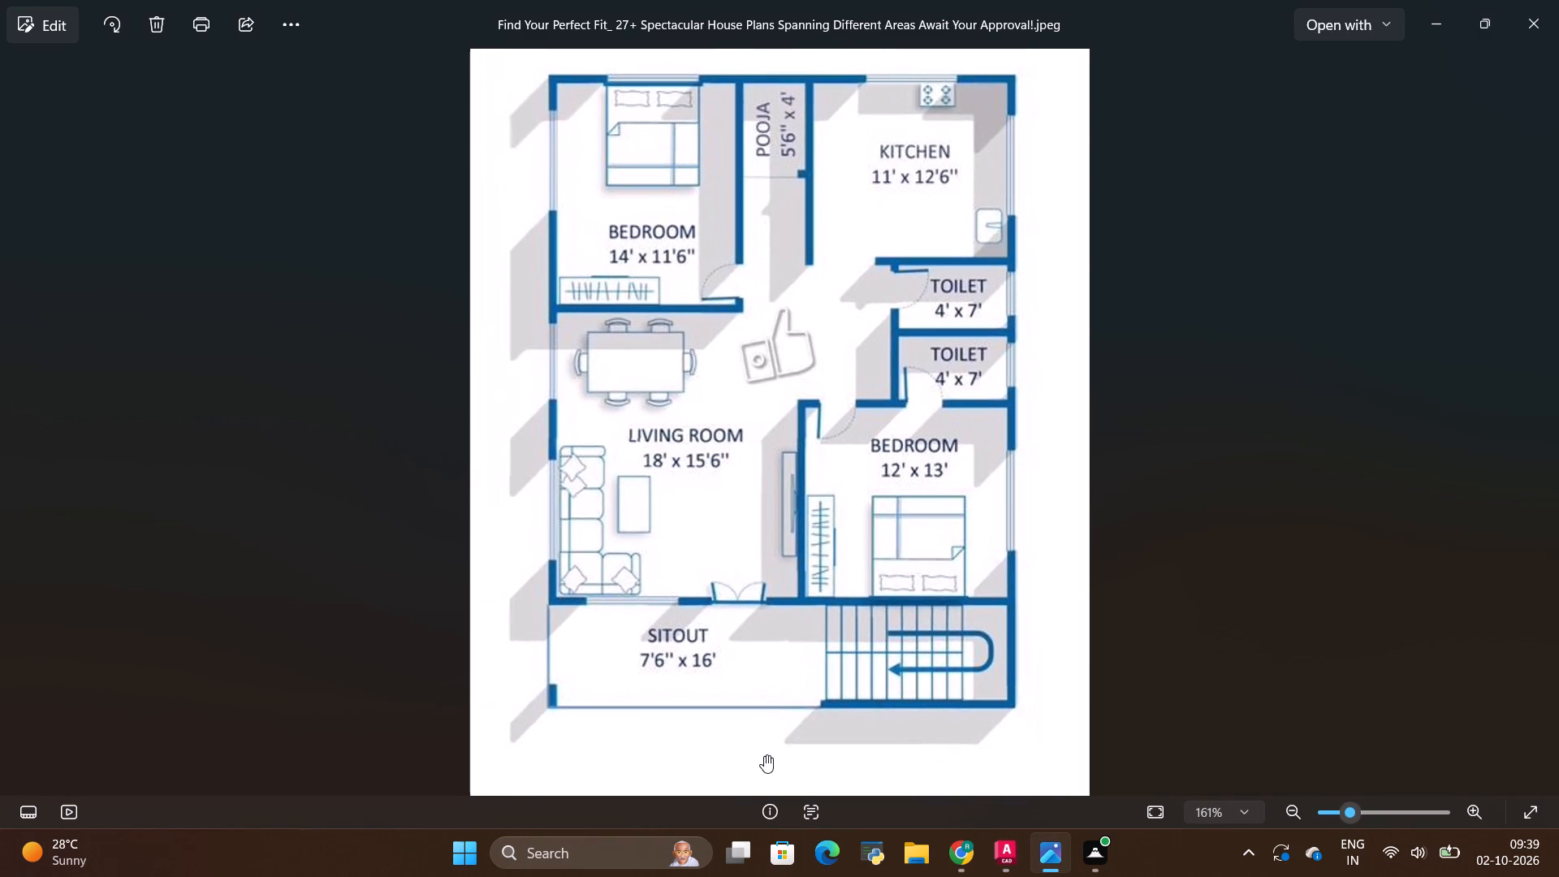
scroll(785, 699, "up", 3)
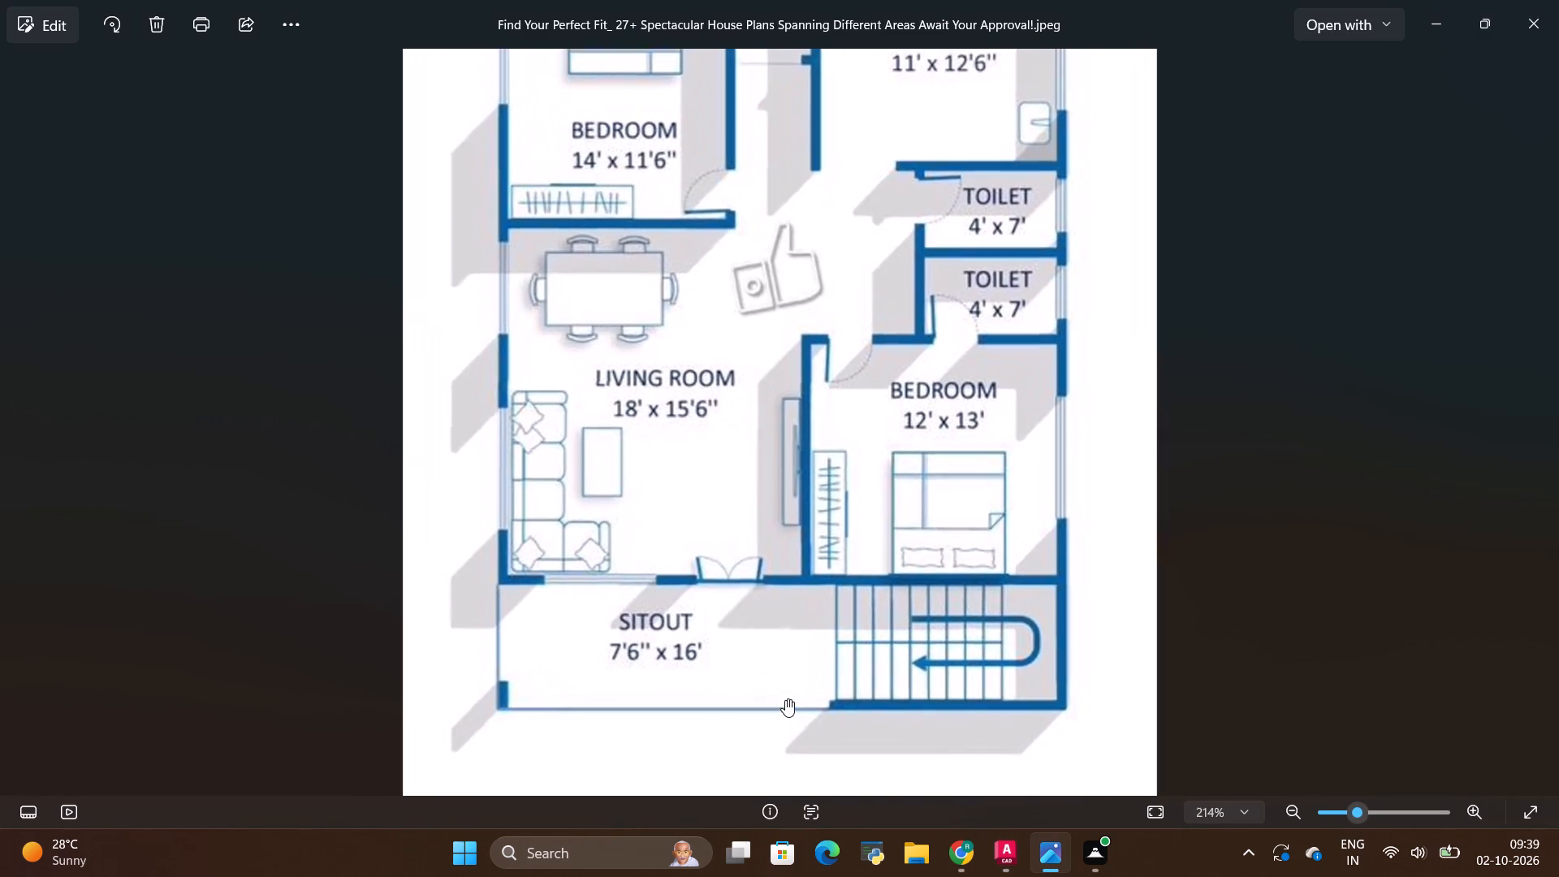
key("alt+Tab")
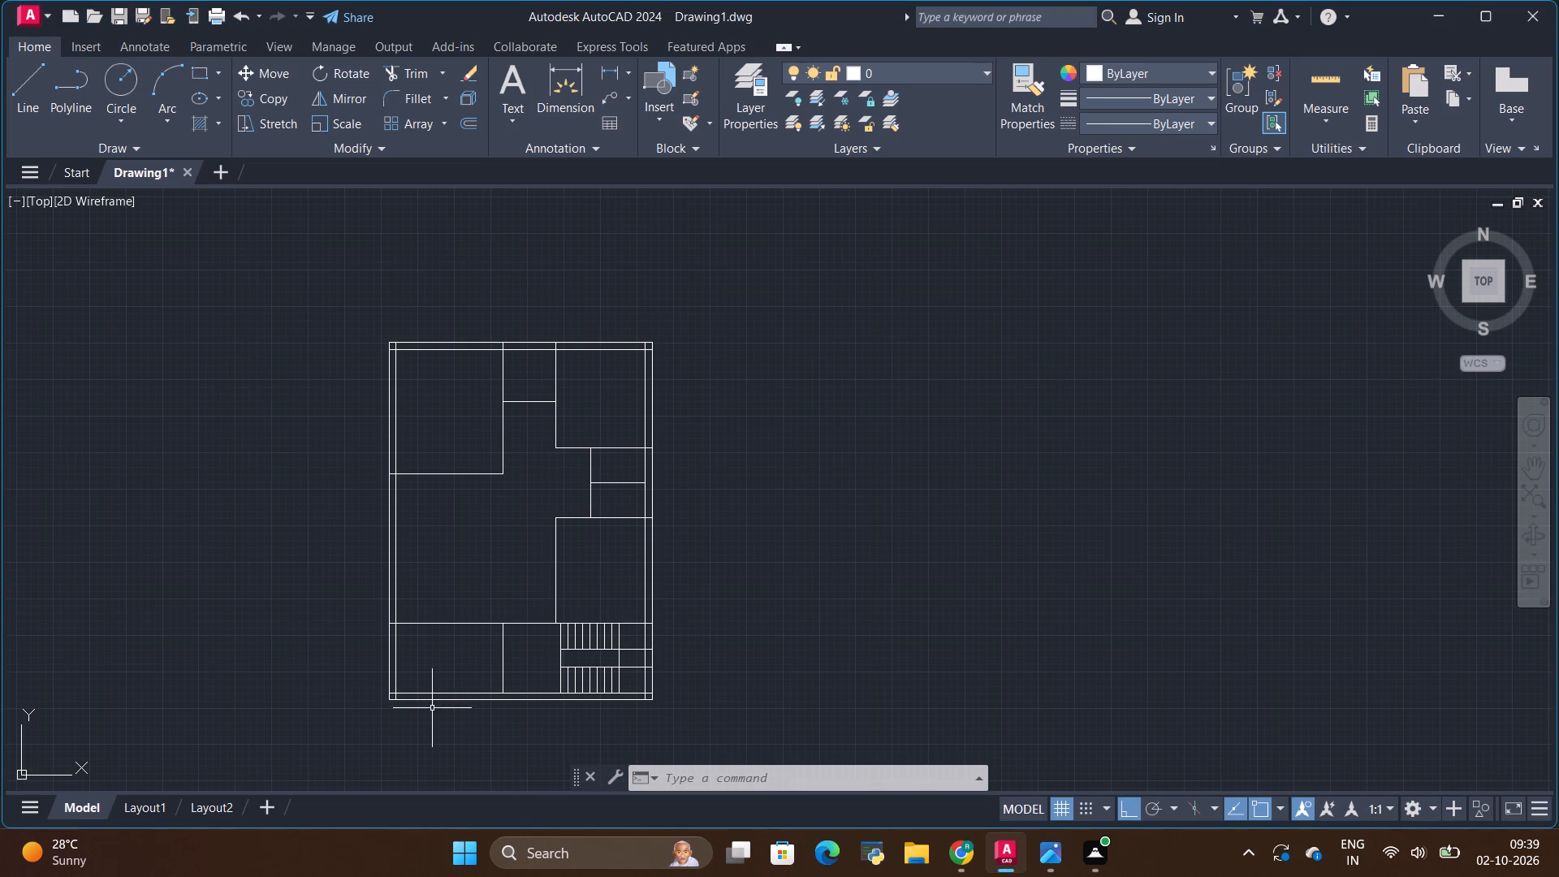
scroll(433, 715, "up", 2)
scroll(479, 697, "down", 1)
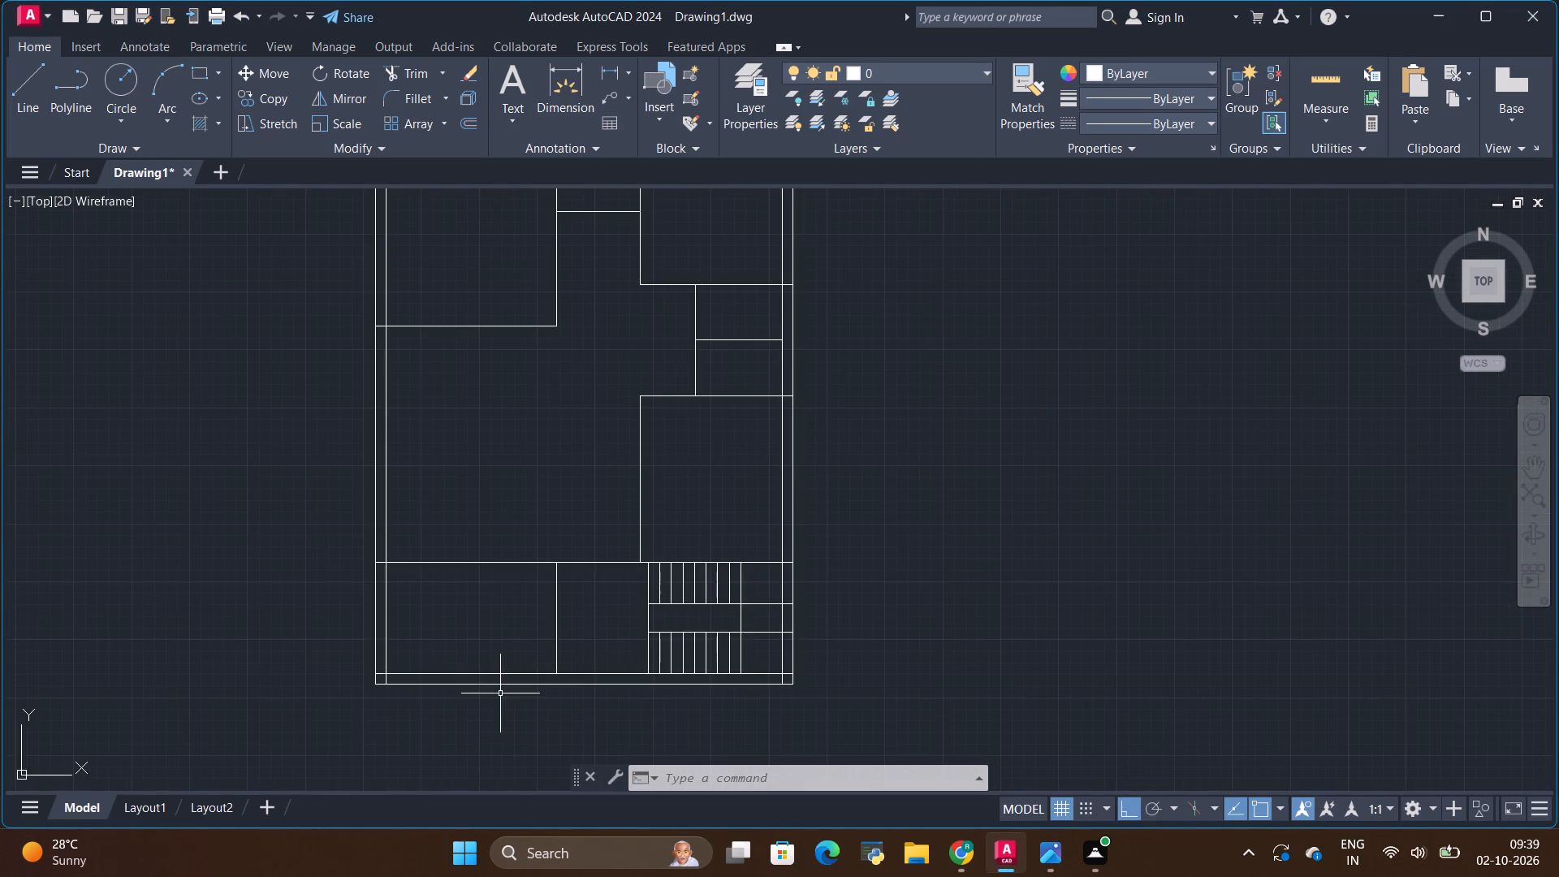
Check the whole drawn layout against the reference plan image once more.
key("alt+Tab")
key("alt+Tab")
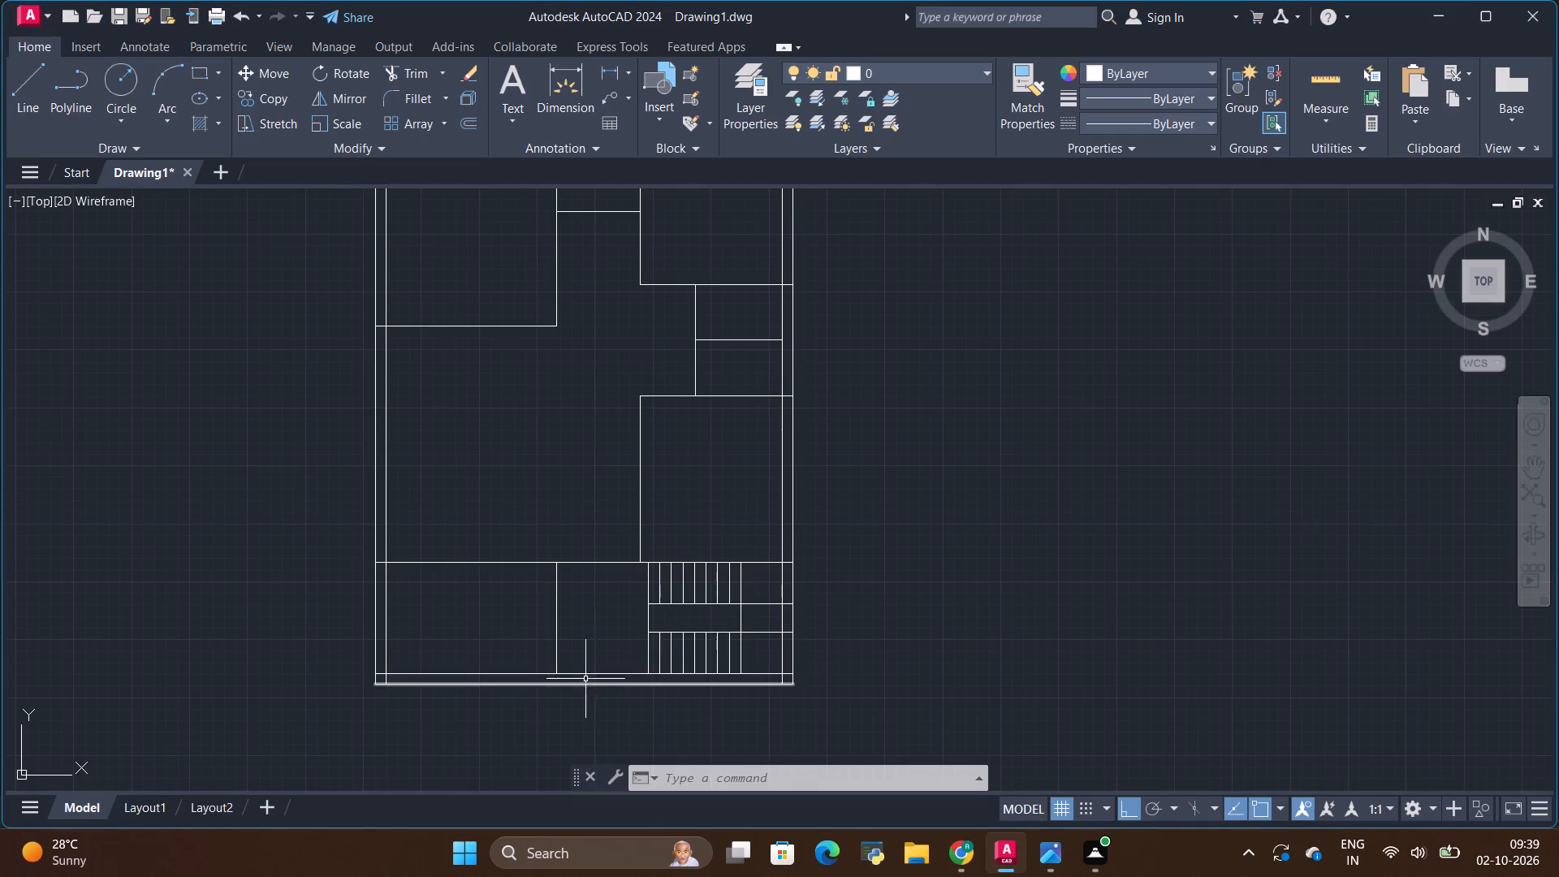
scroll(654, 668, "down", 2)
scroll(627, 581, "up", 2)
scroll(626, 581, "down", 1)
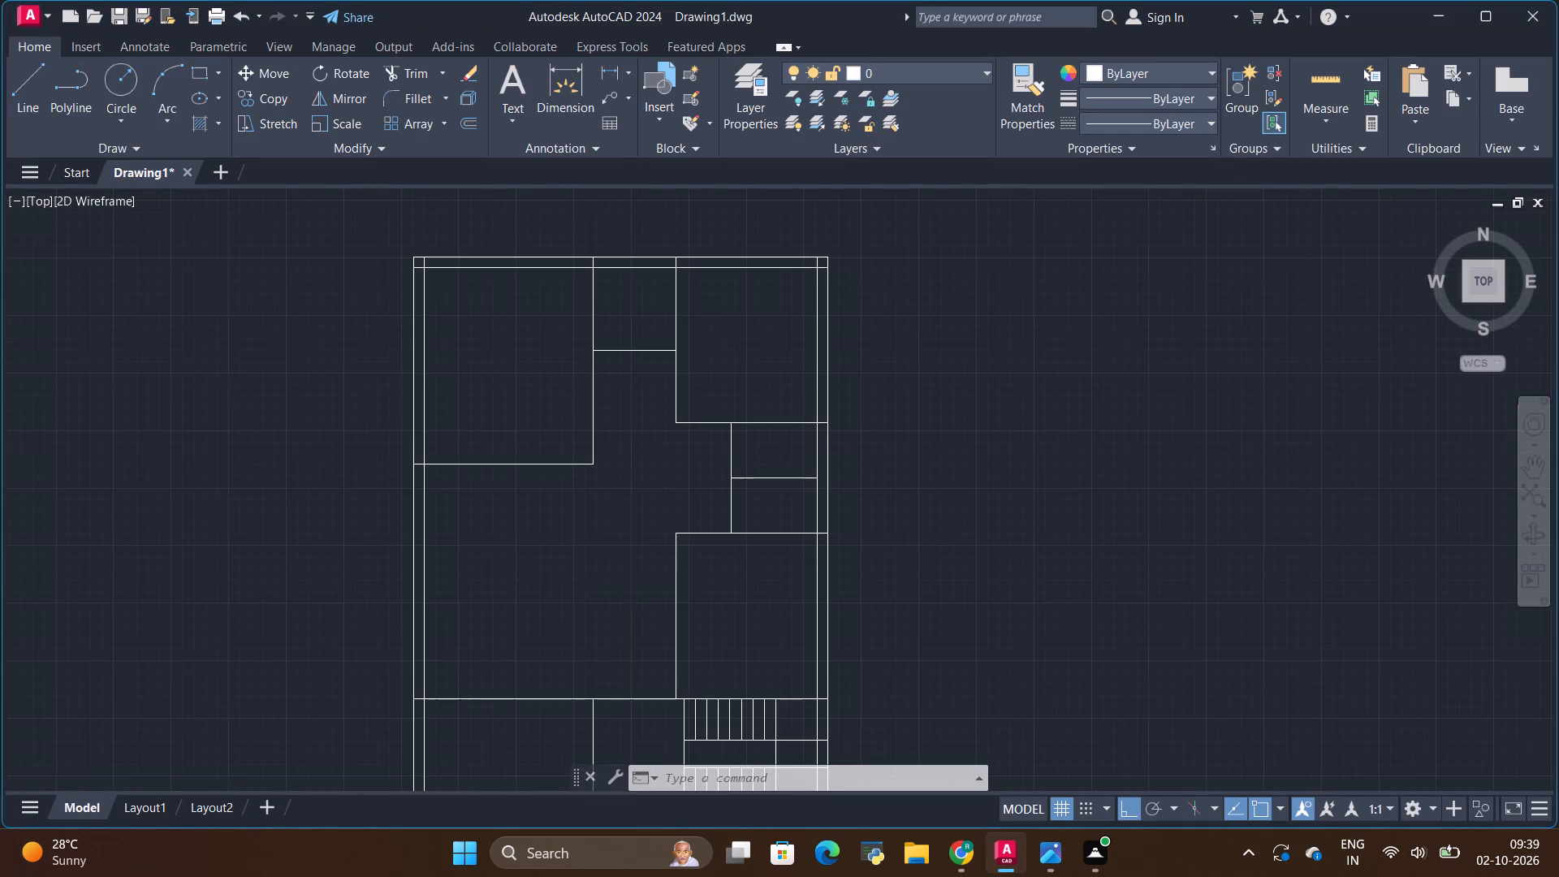
key("alt+Tab")
key("alt+Tab")
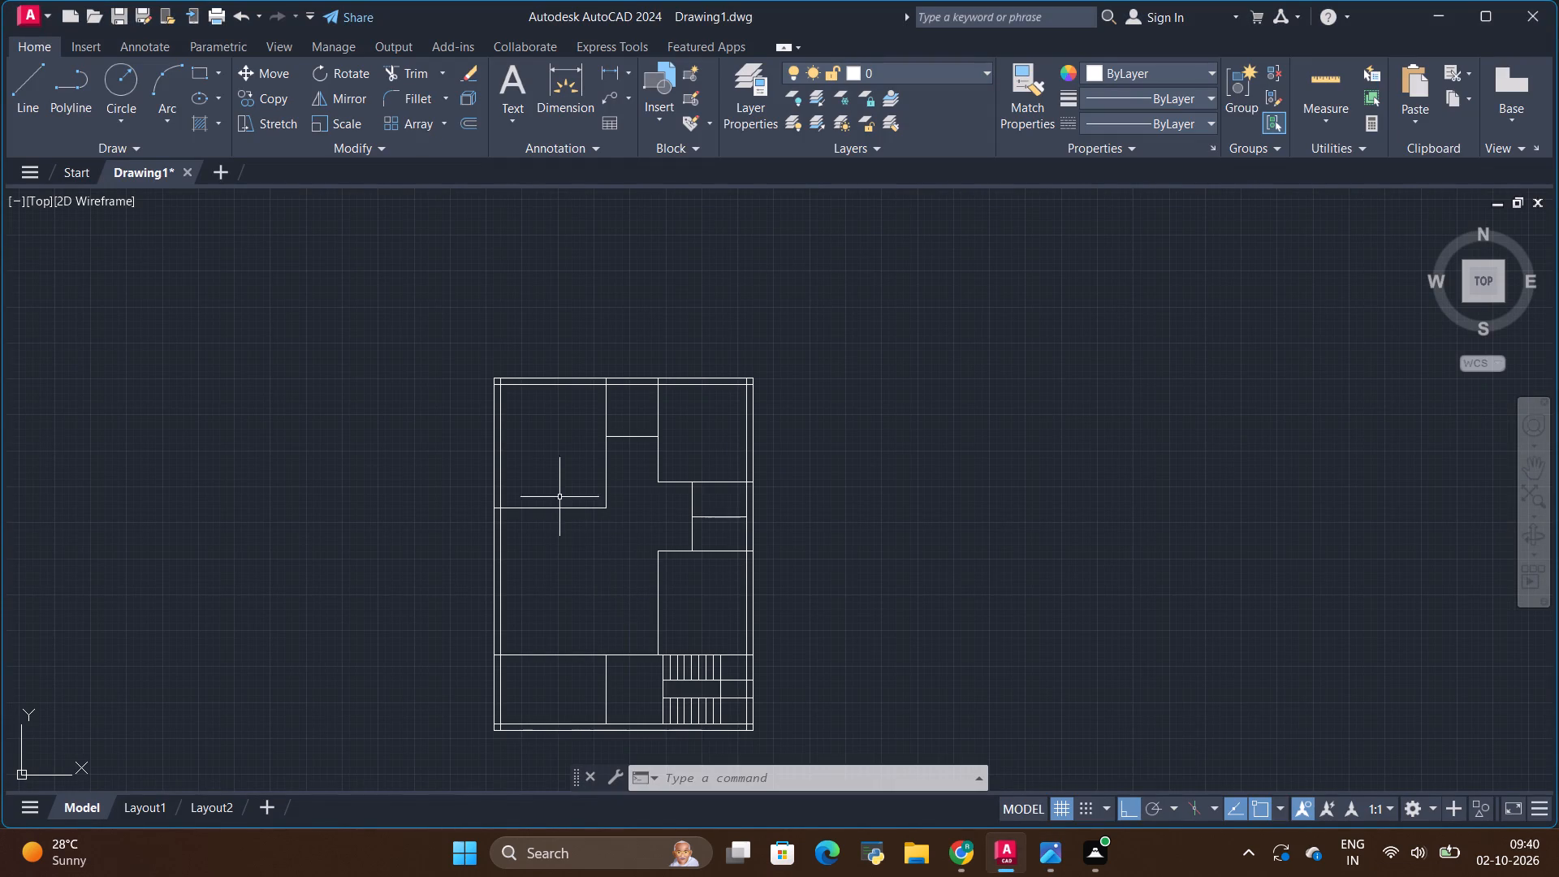
Copy all the horizontal interior partition lines of the bedrooms, pooja, kitchen, toilets and sitout 2.25" upward.
left_click(565, 509)
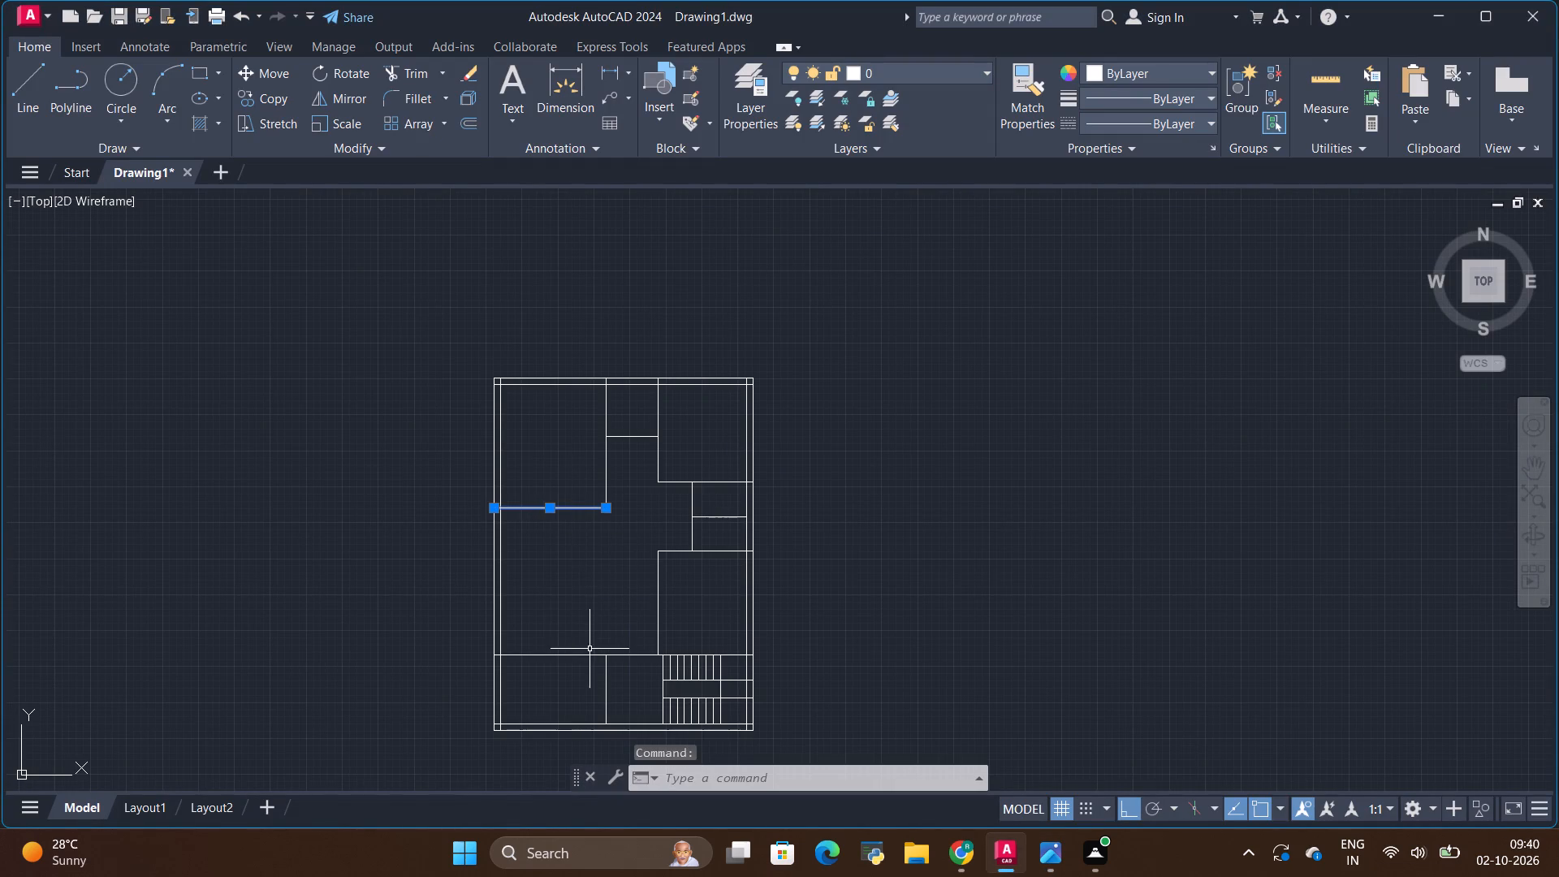
left_click(589, 656)
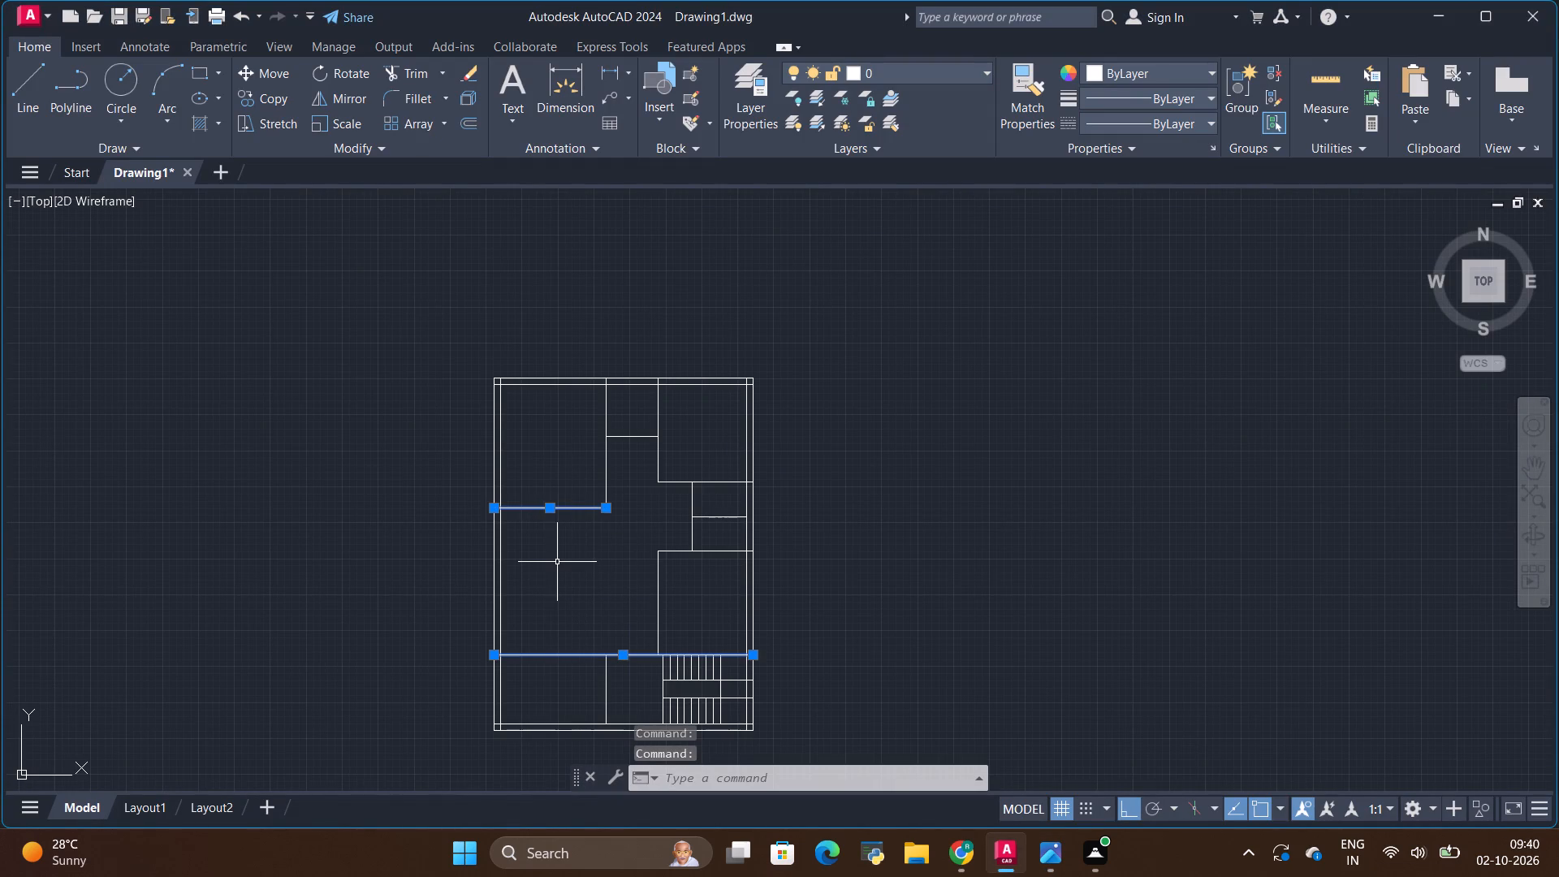
scroll(630, 693, "up", 2)
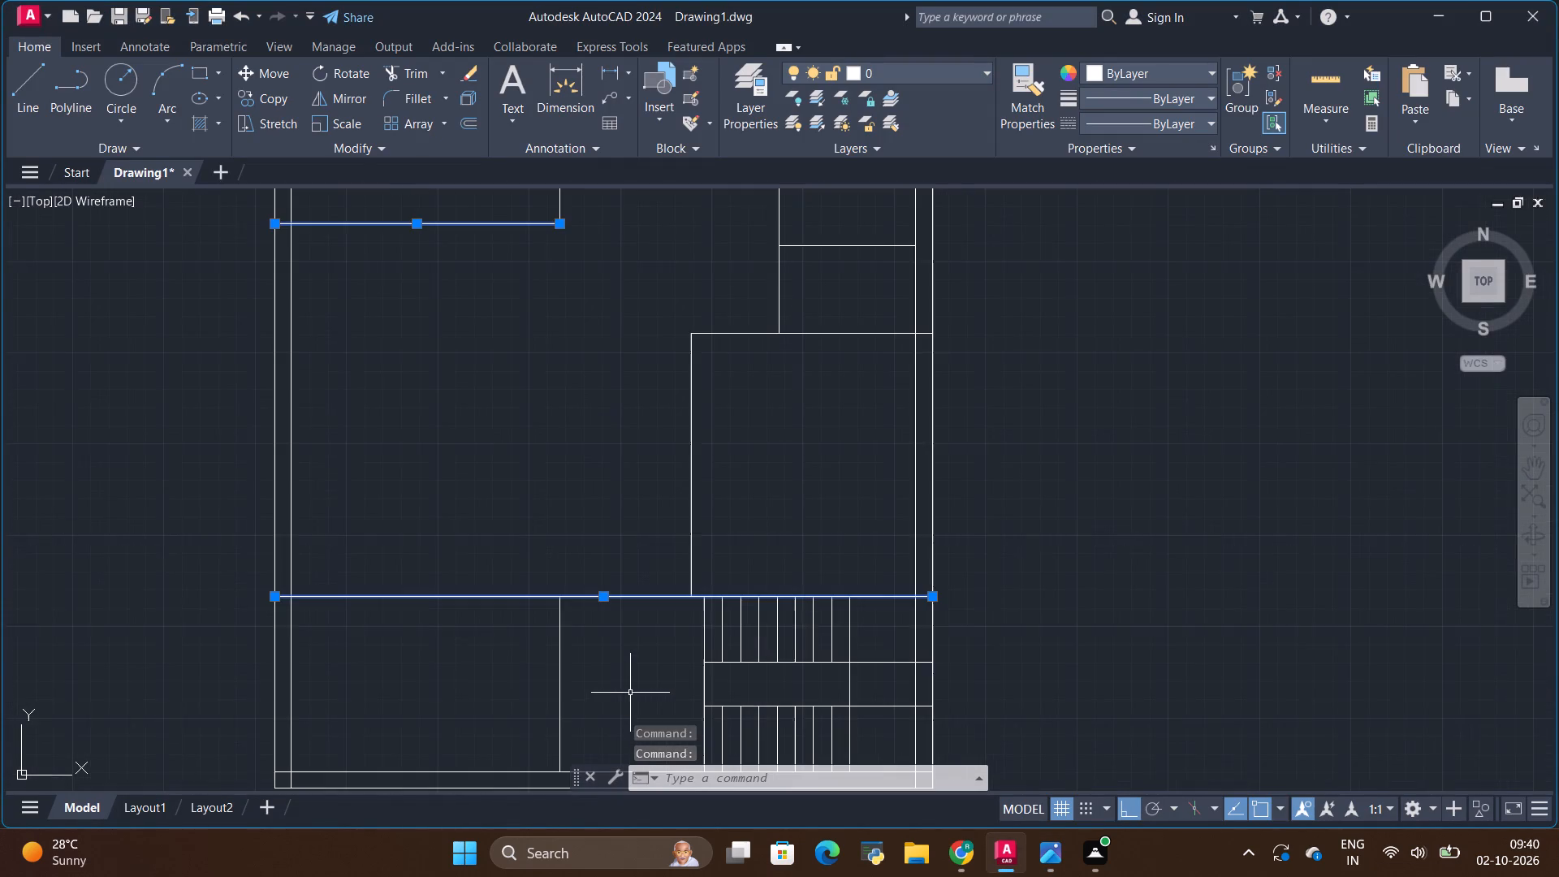
scroll(624, 667, "down", 1)
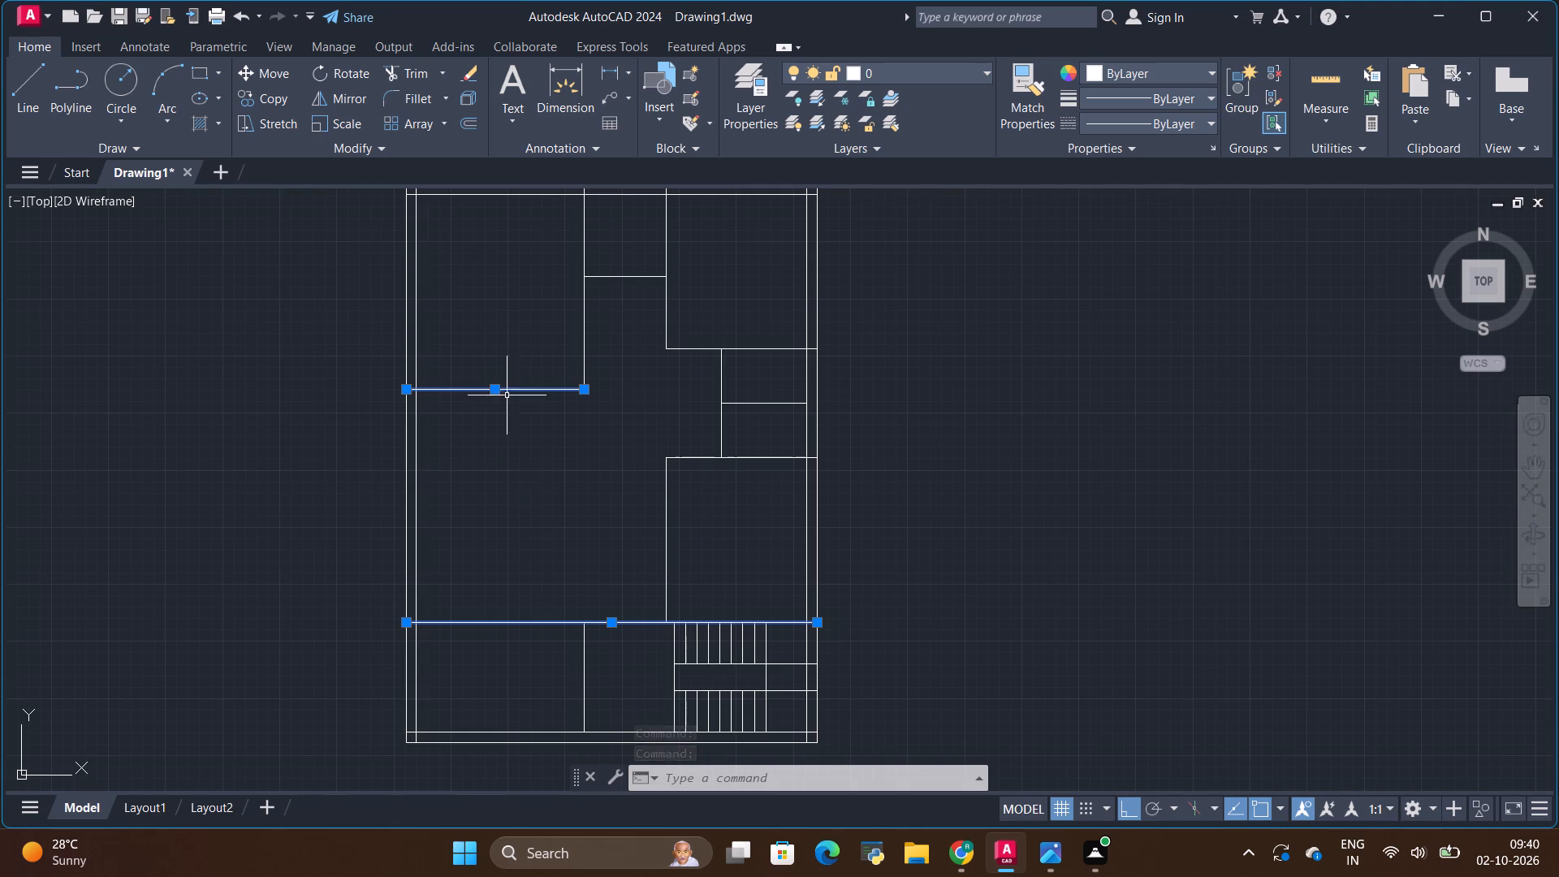
scroll(602, 639, "down", 1)
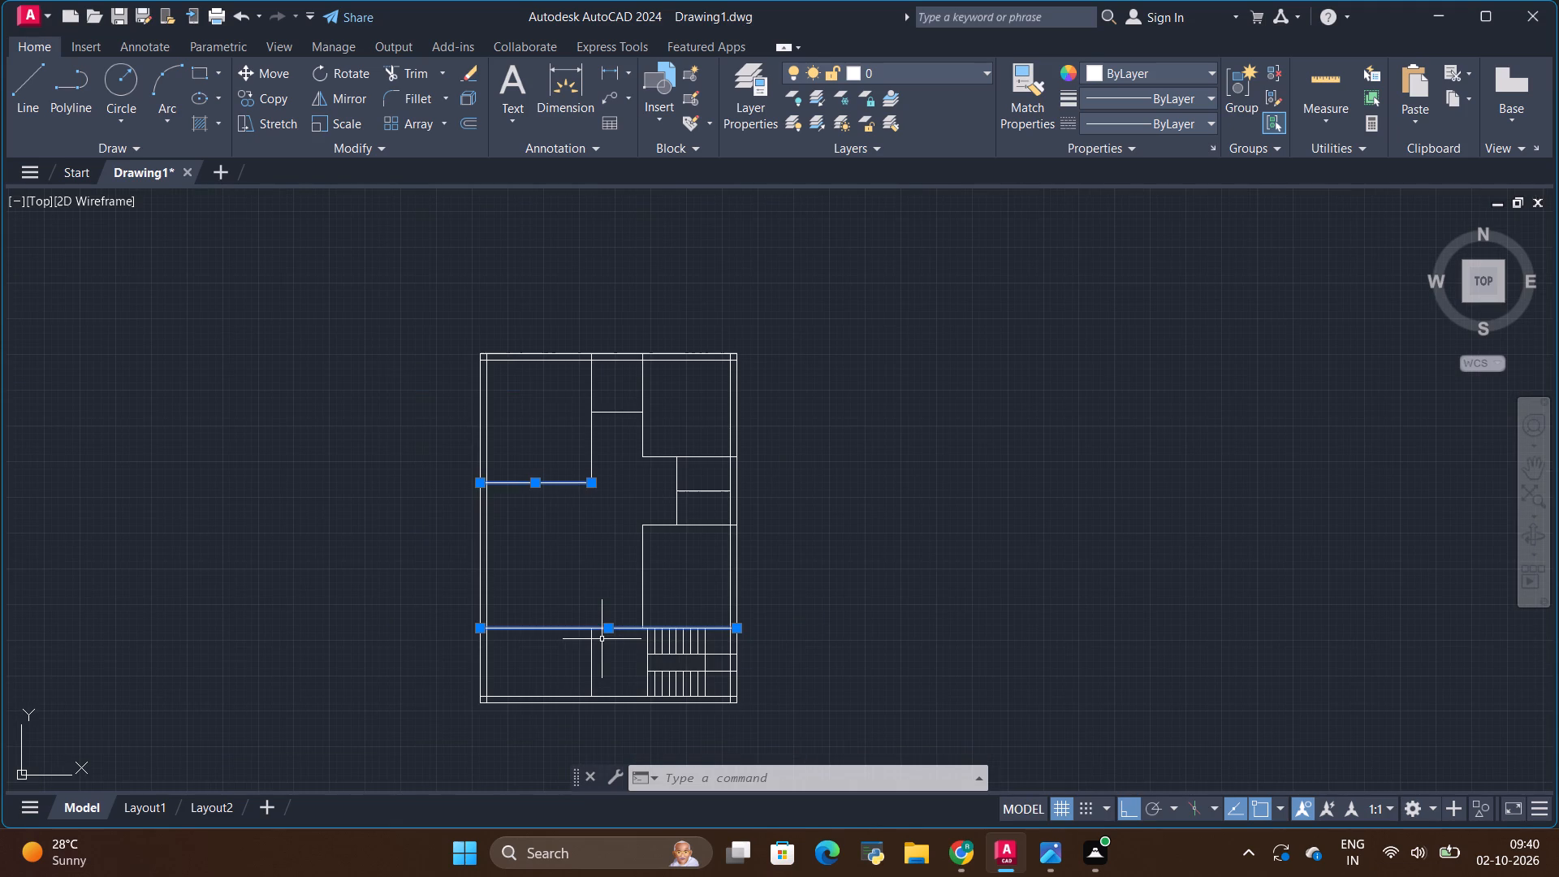
scroll(604, 392, "up", 2)
left_click(609, 442)
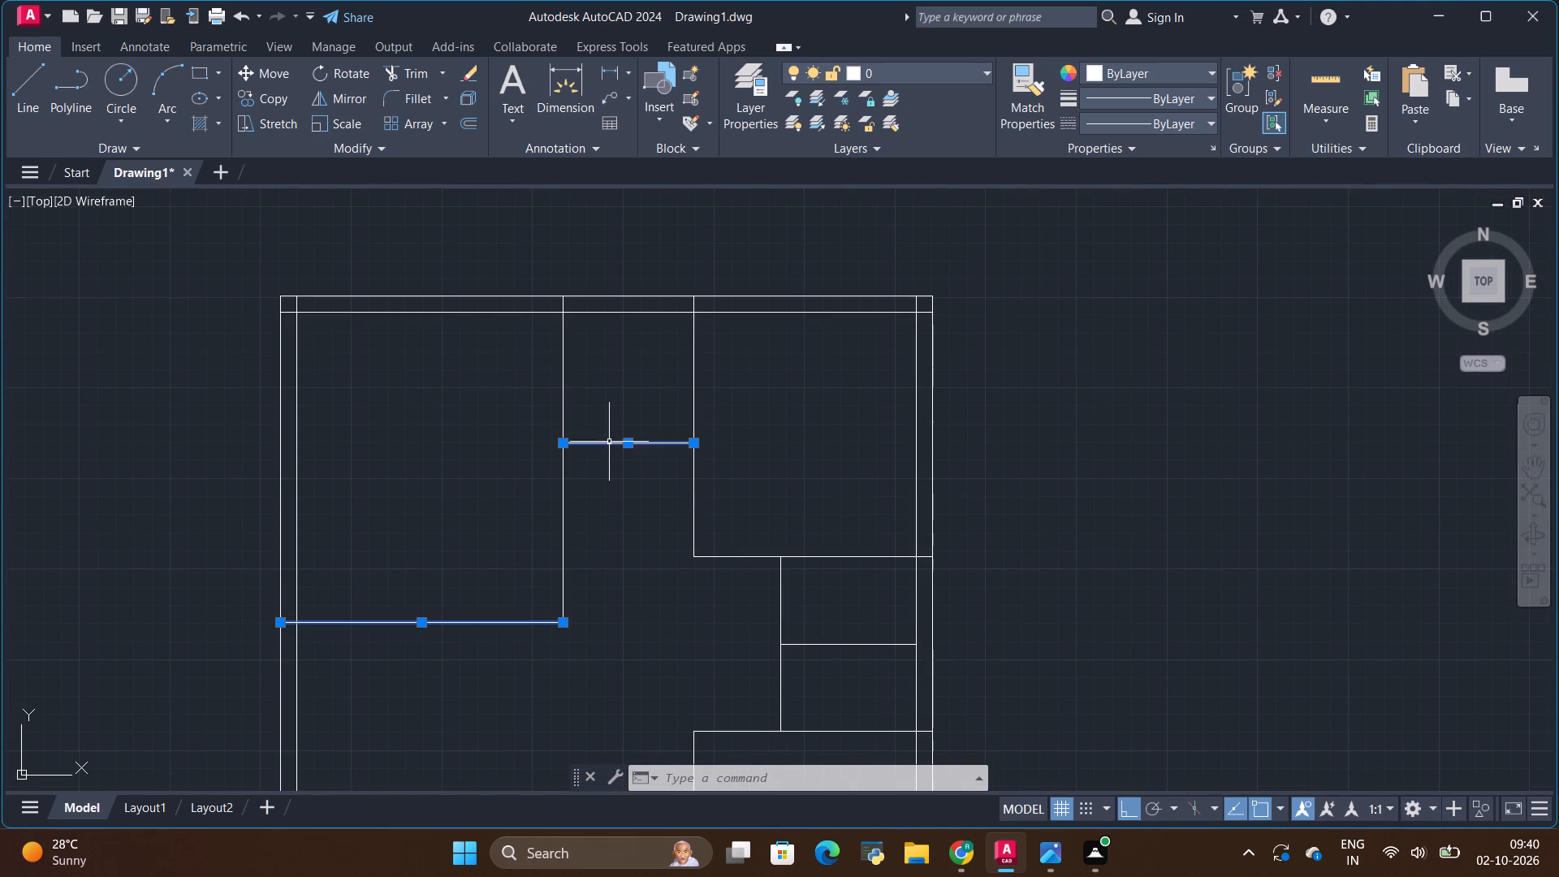
left_click(819, 646)
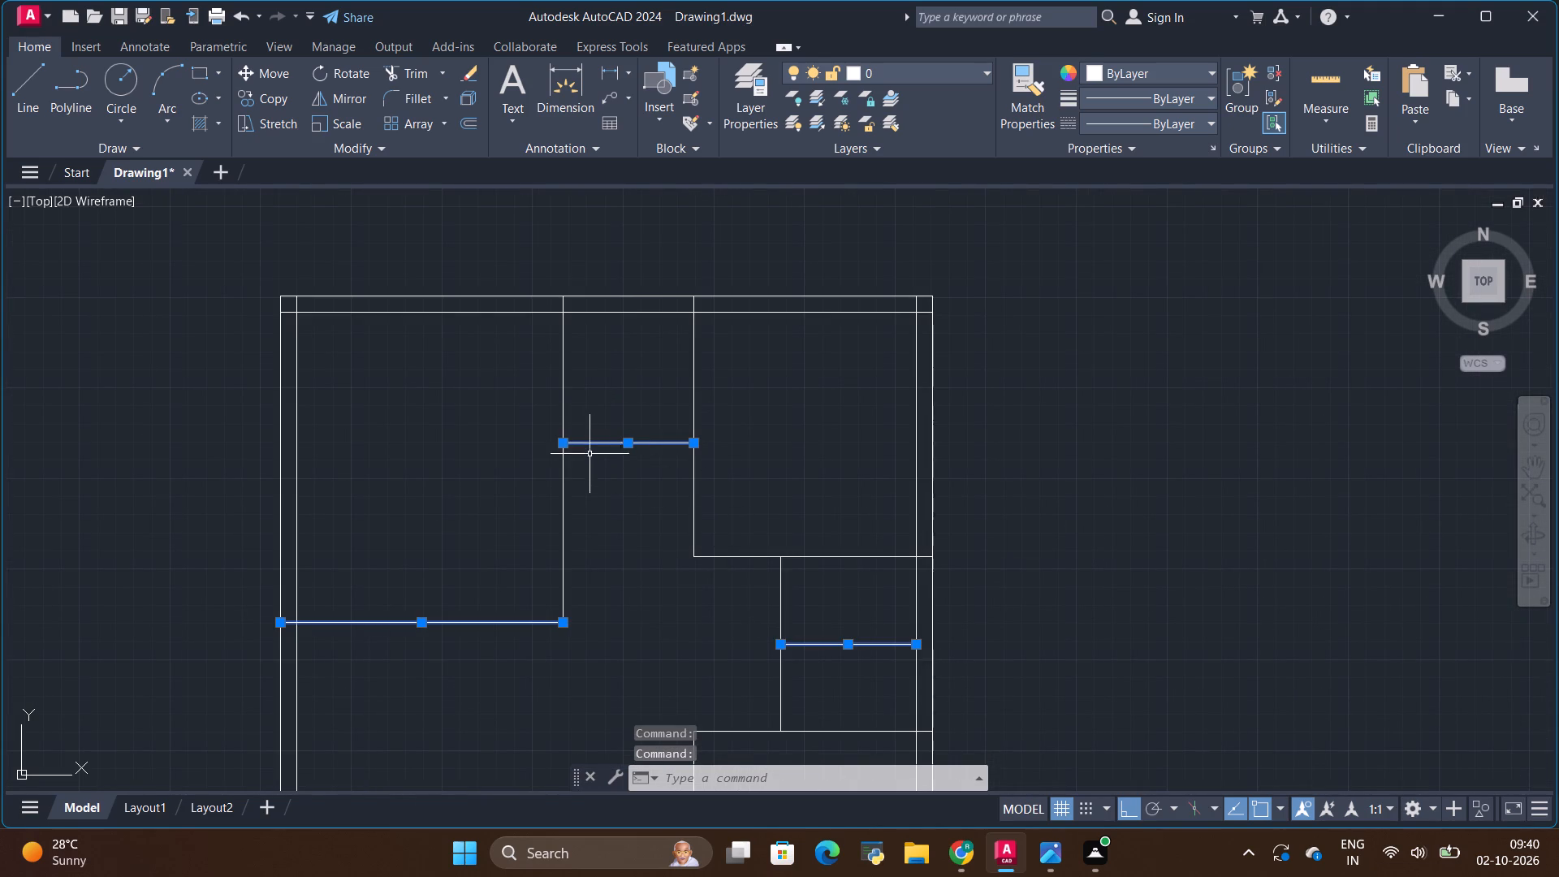
scroll(581, 413, "down", 3)
scroll(626, 483, "up", 2)
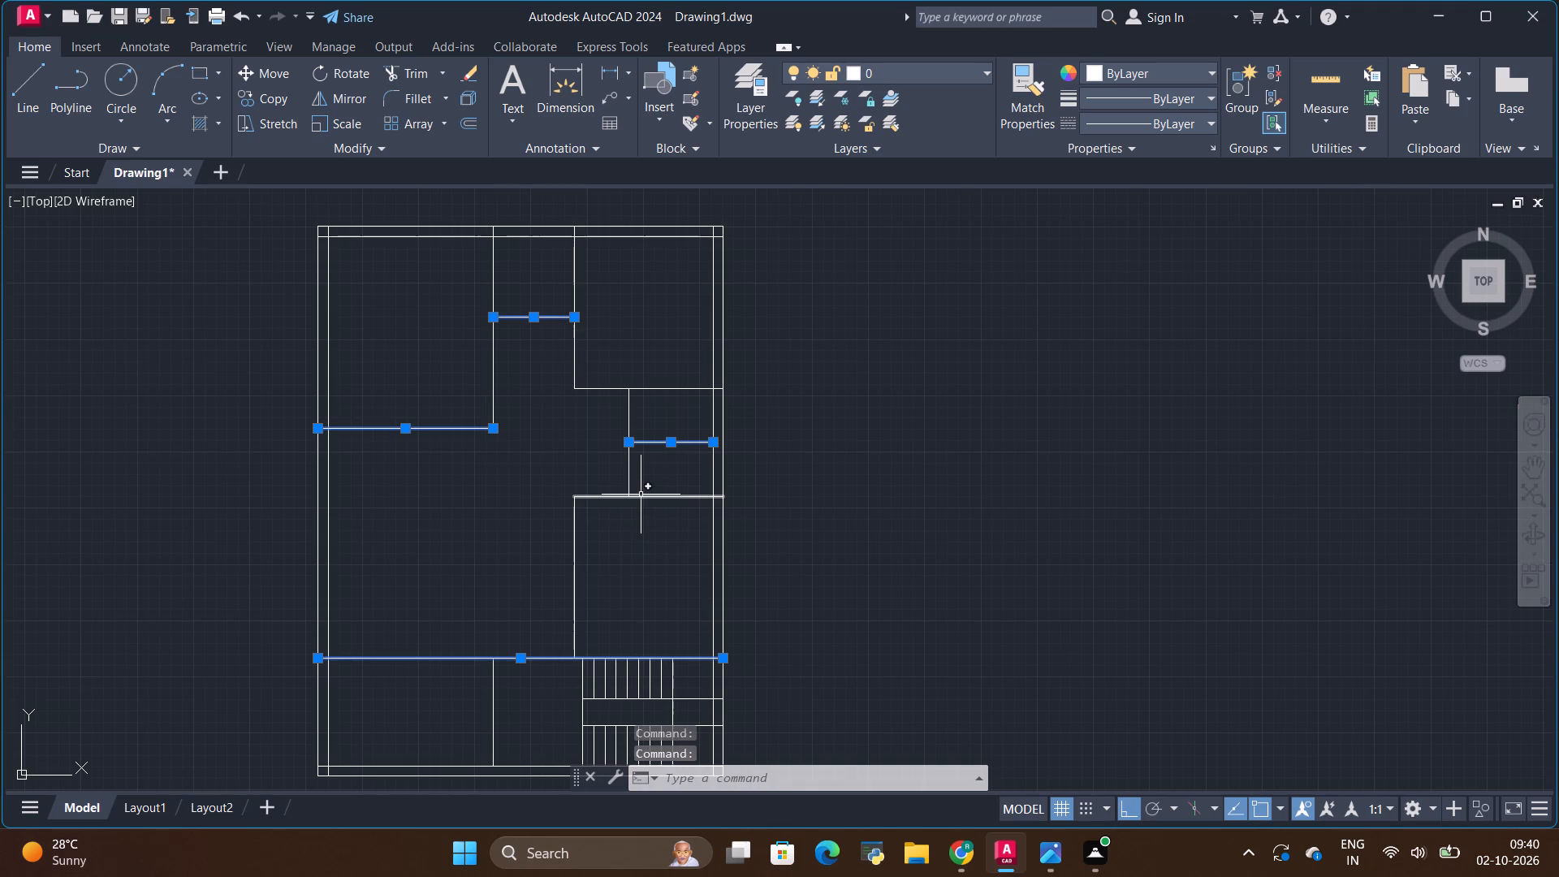
left_click(641, 499)
left_click(646, 391)
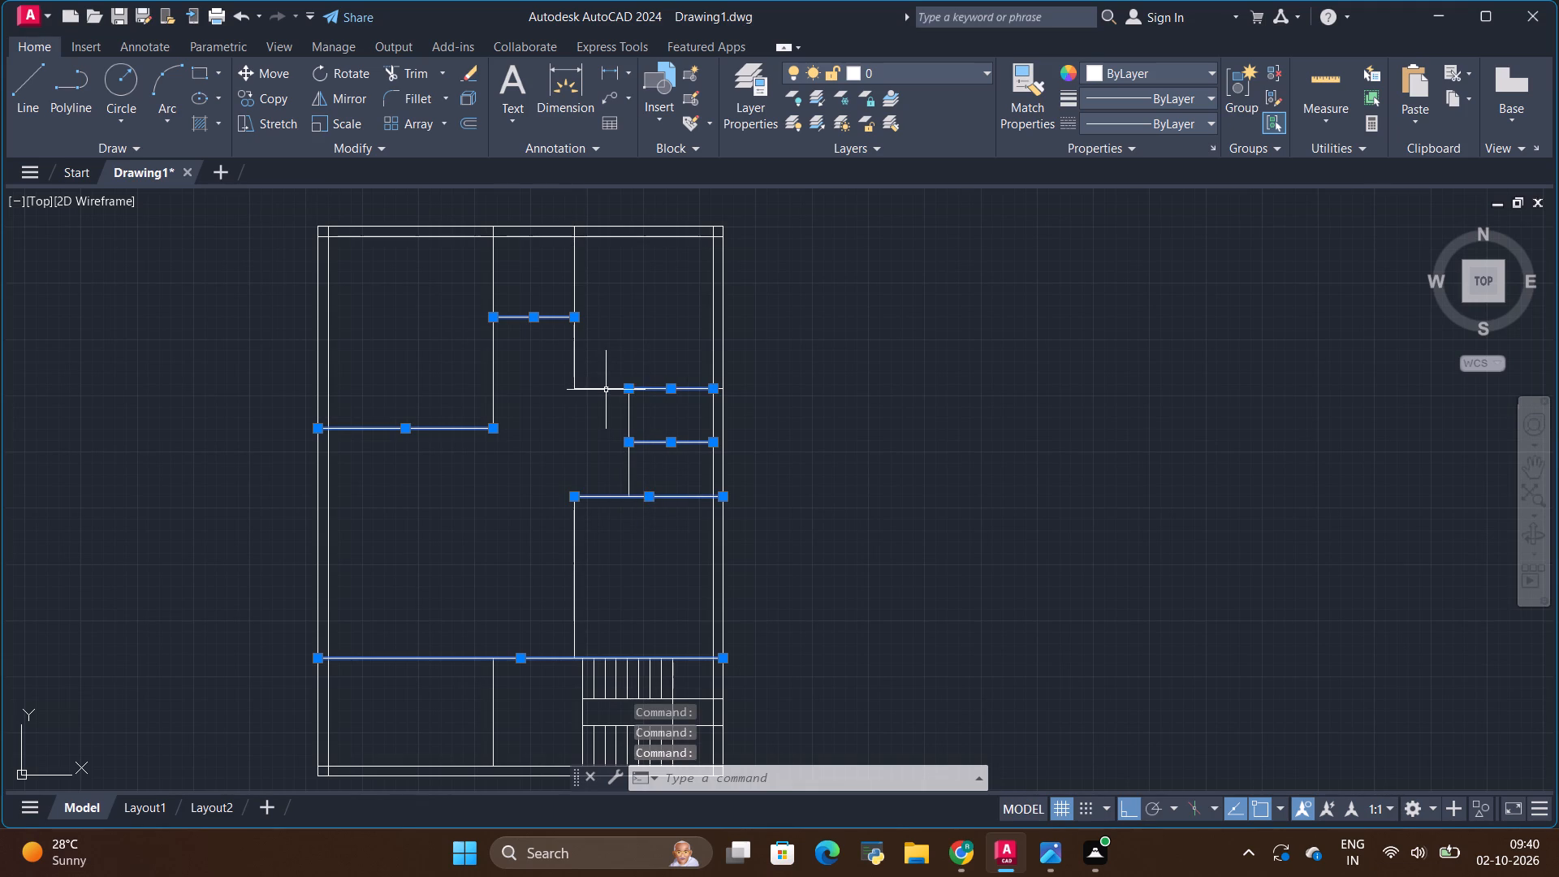
left_click(606, 390)
scroll(611, 489, "up", 1)
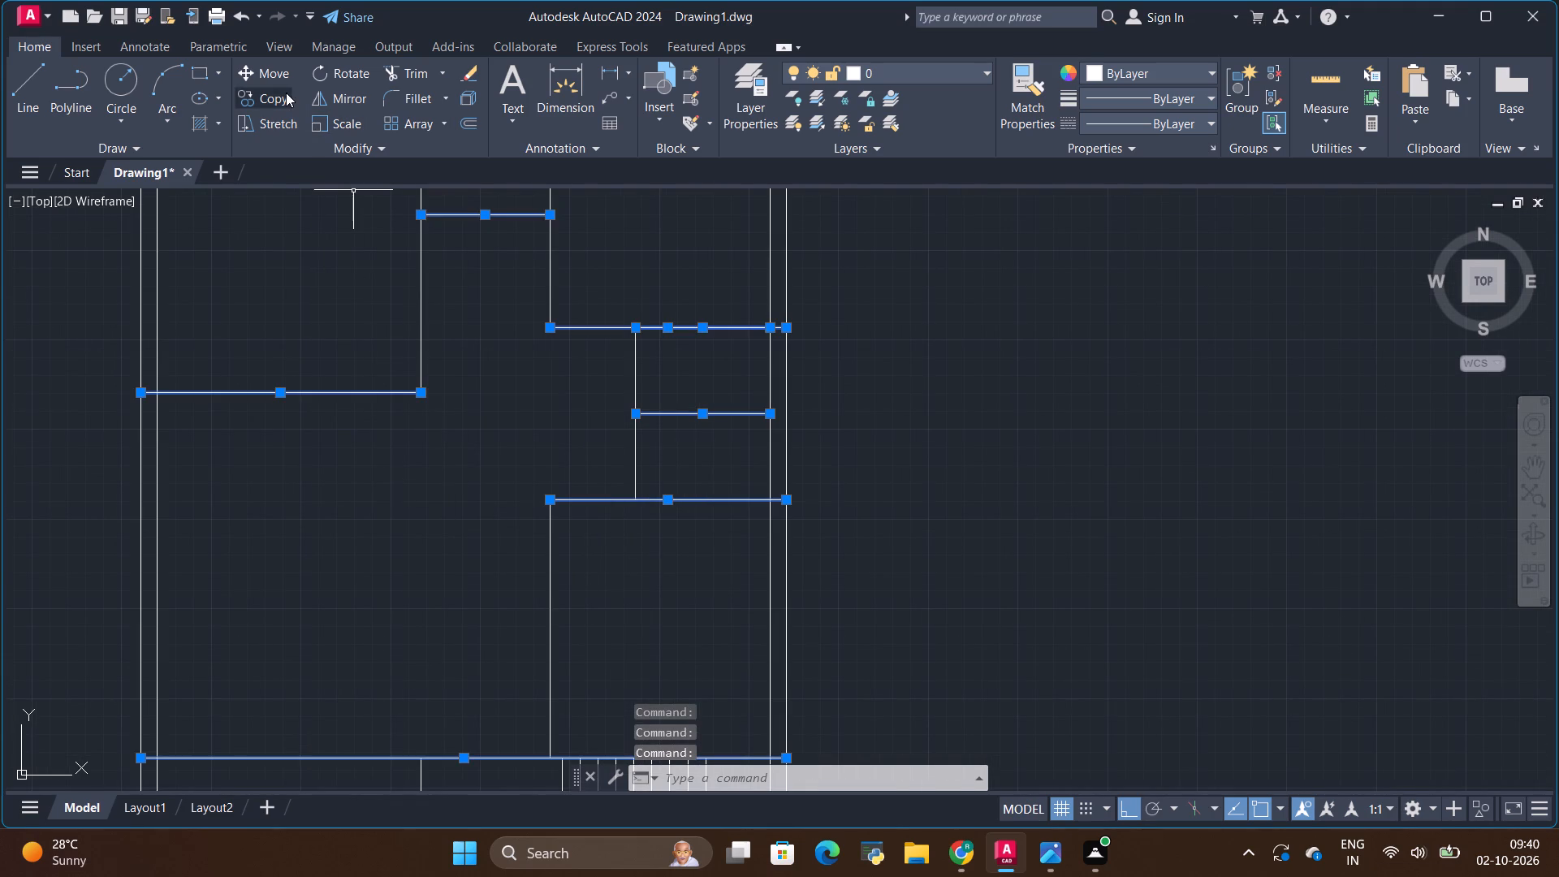
left_click(283, 93)
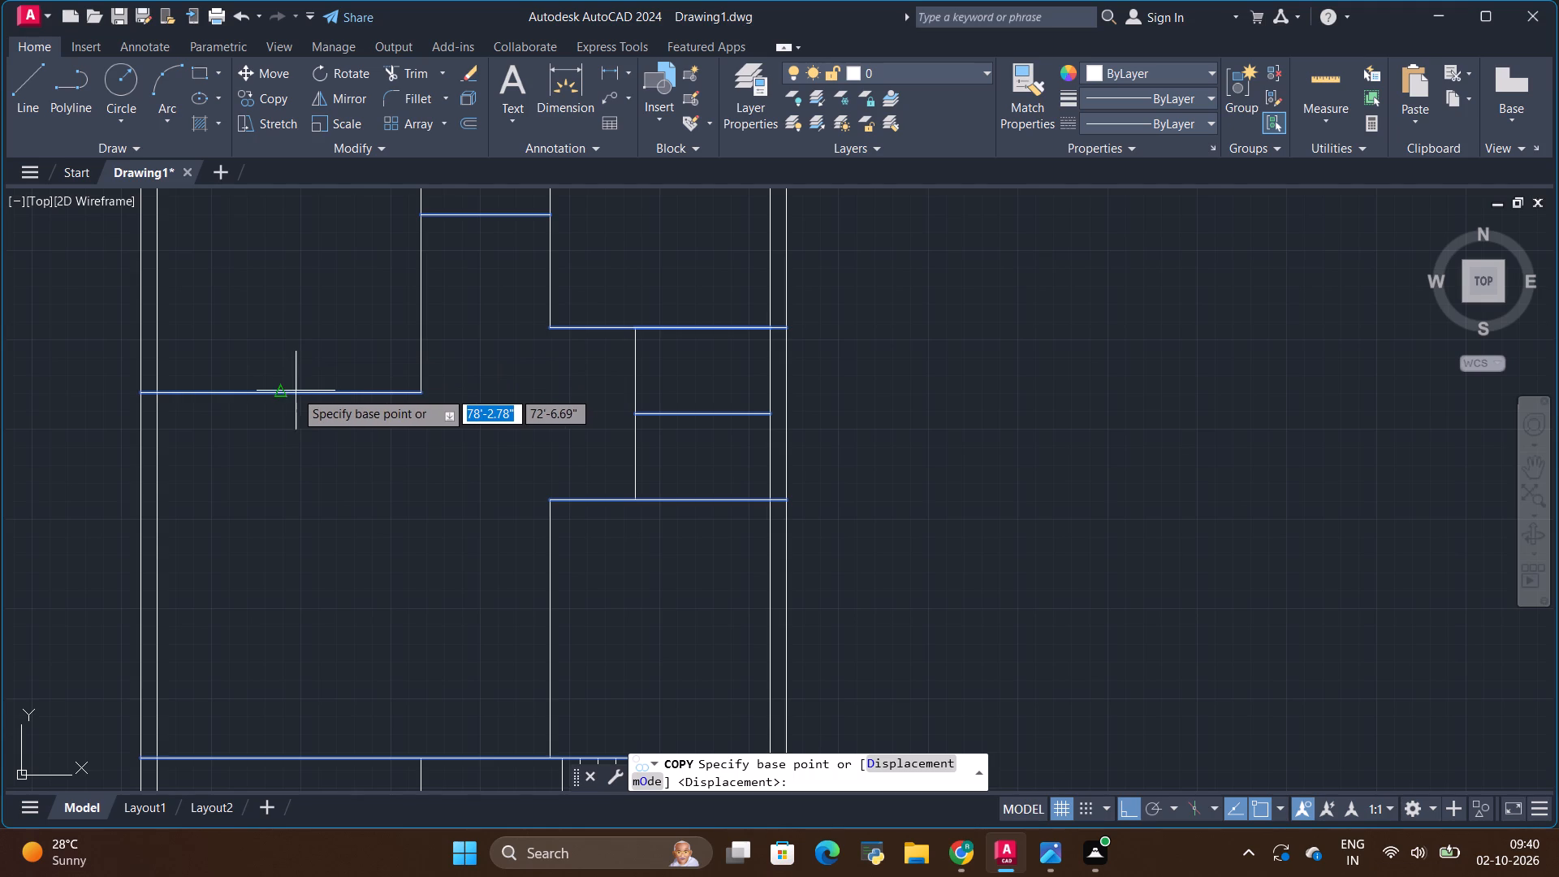
left_click(285, 392)
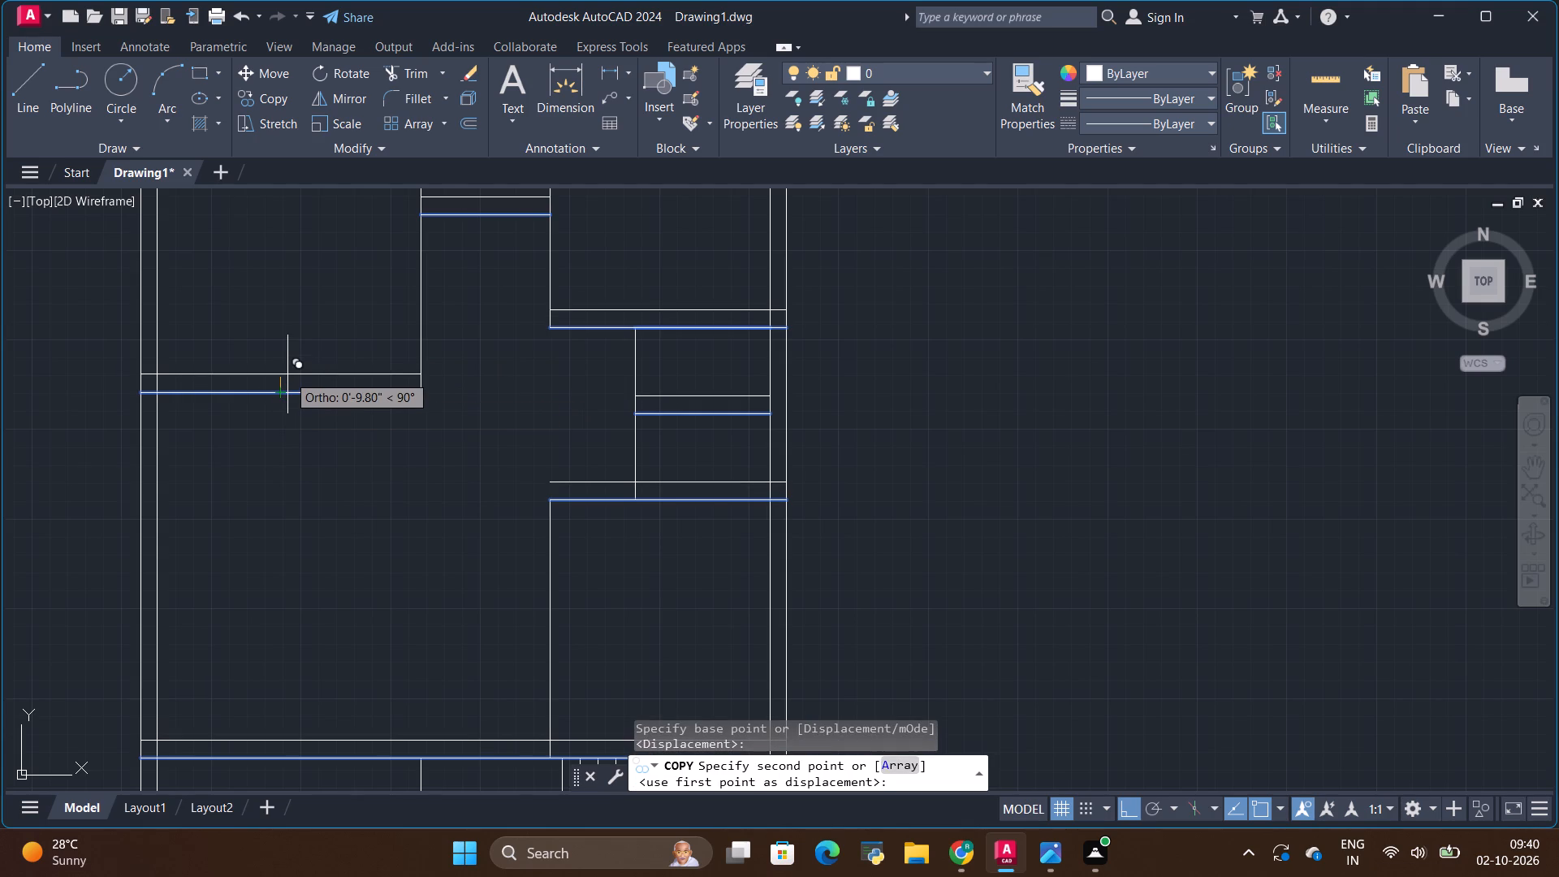
key("BackSpace")
key("BackSpace")
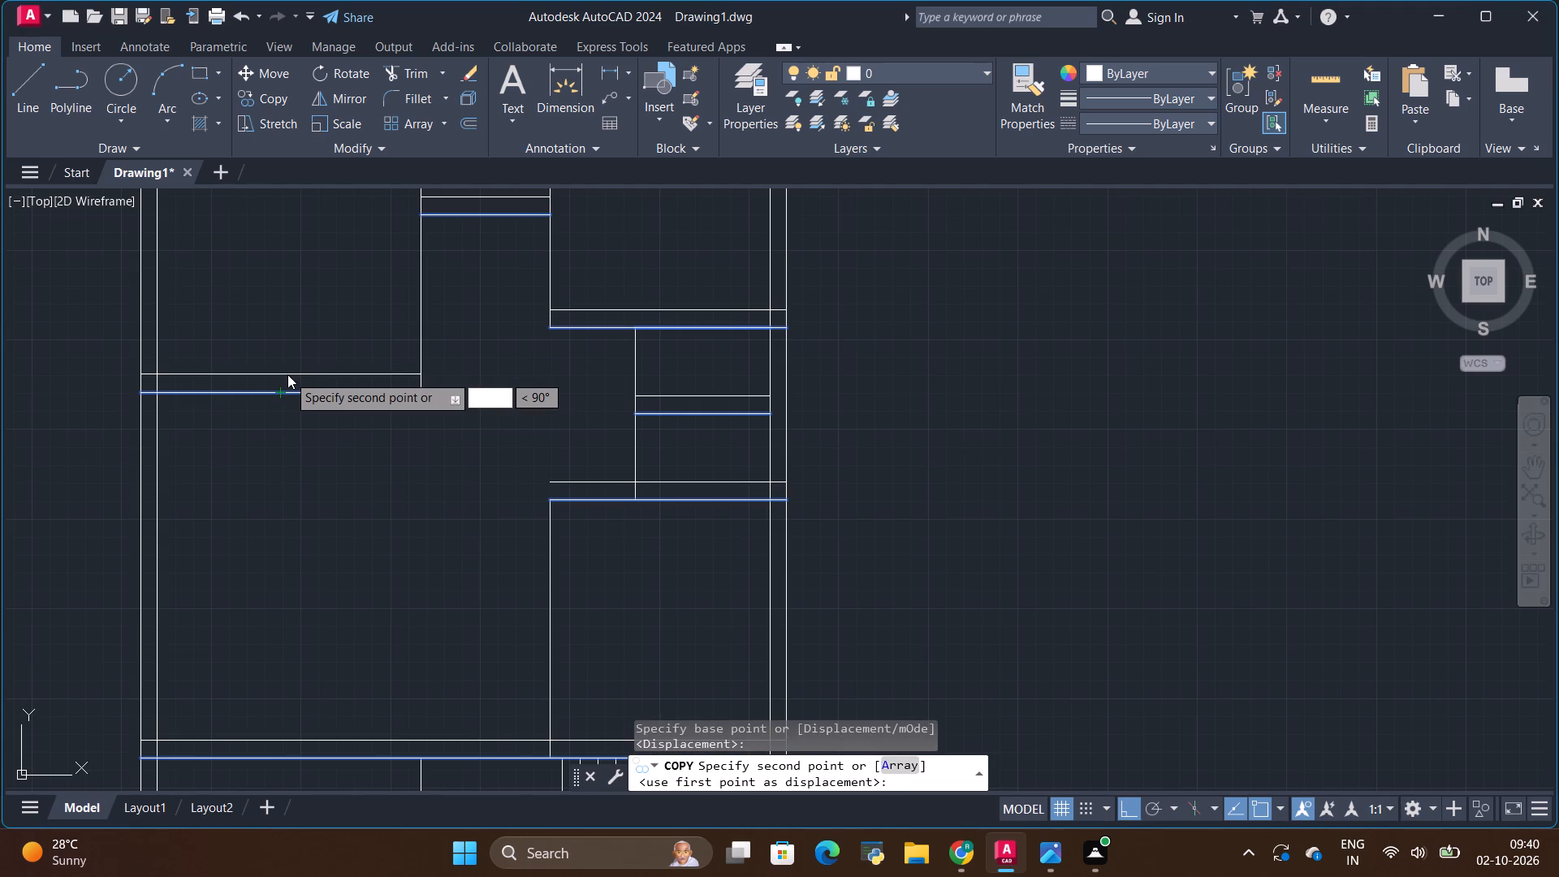
type("2.25")
key("shift+quotedbl")
key("Return")
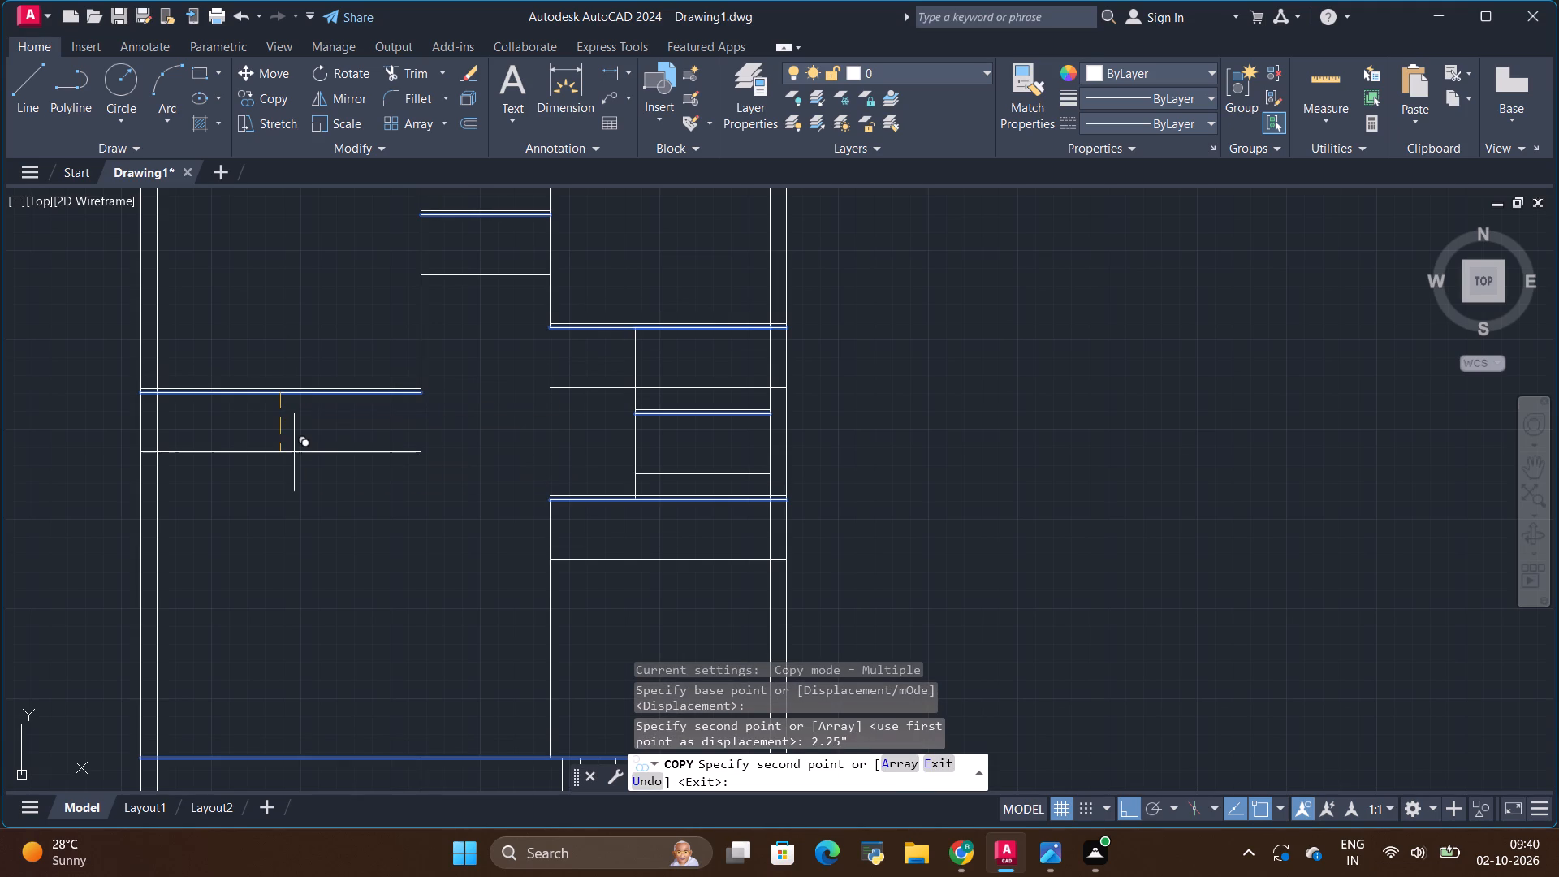
Copy the same horizontal partition lines 2.25" downward from their original position and finish the copy.
key("BackSpace")
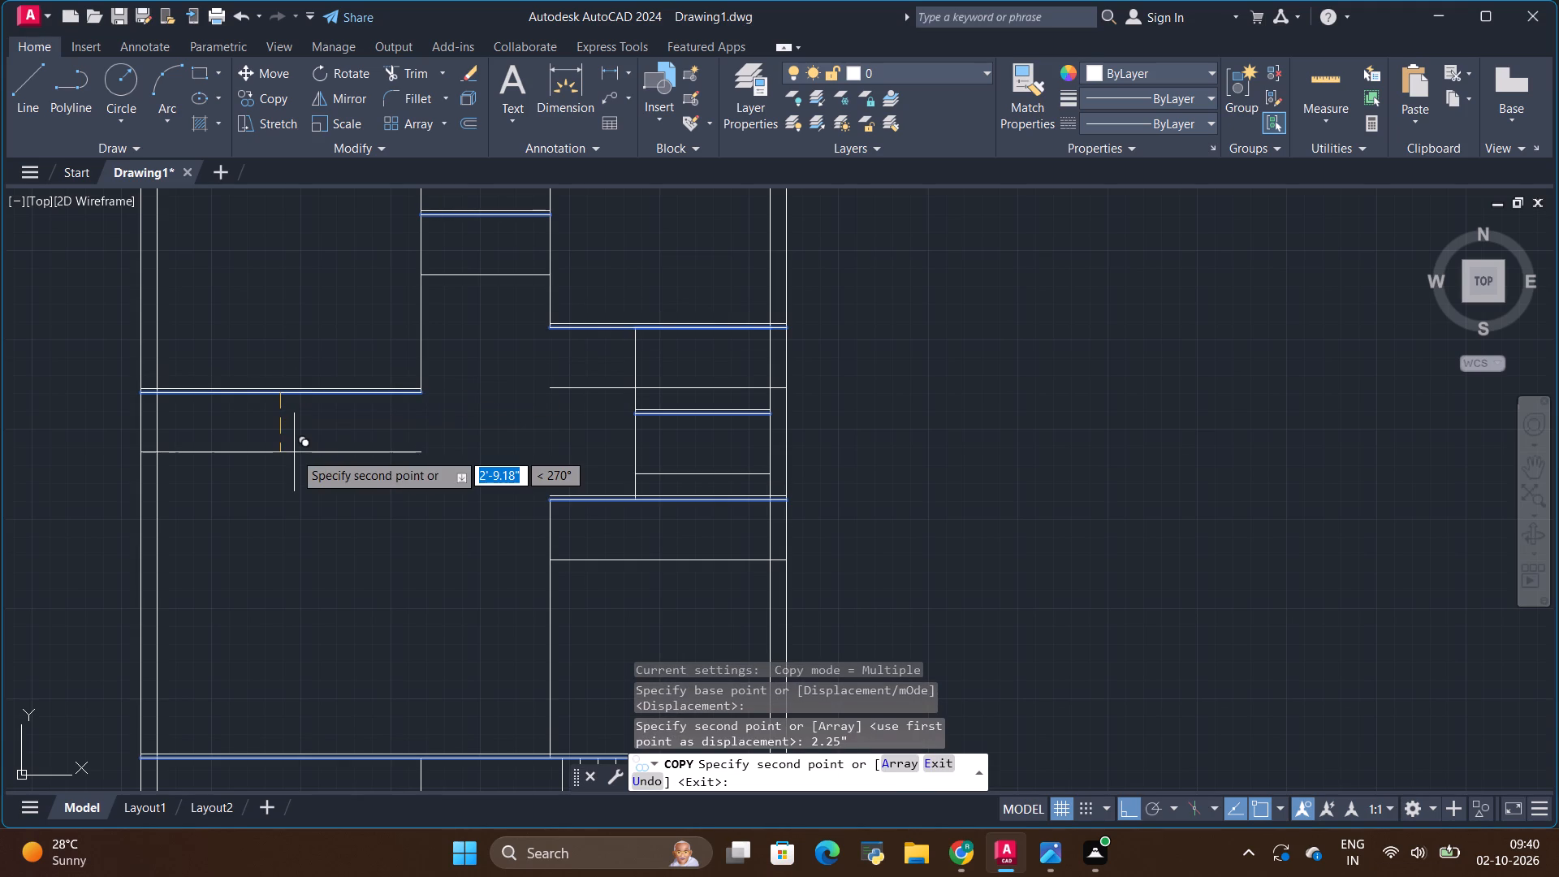
type("2.25")
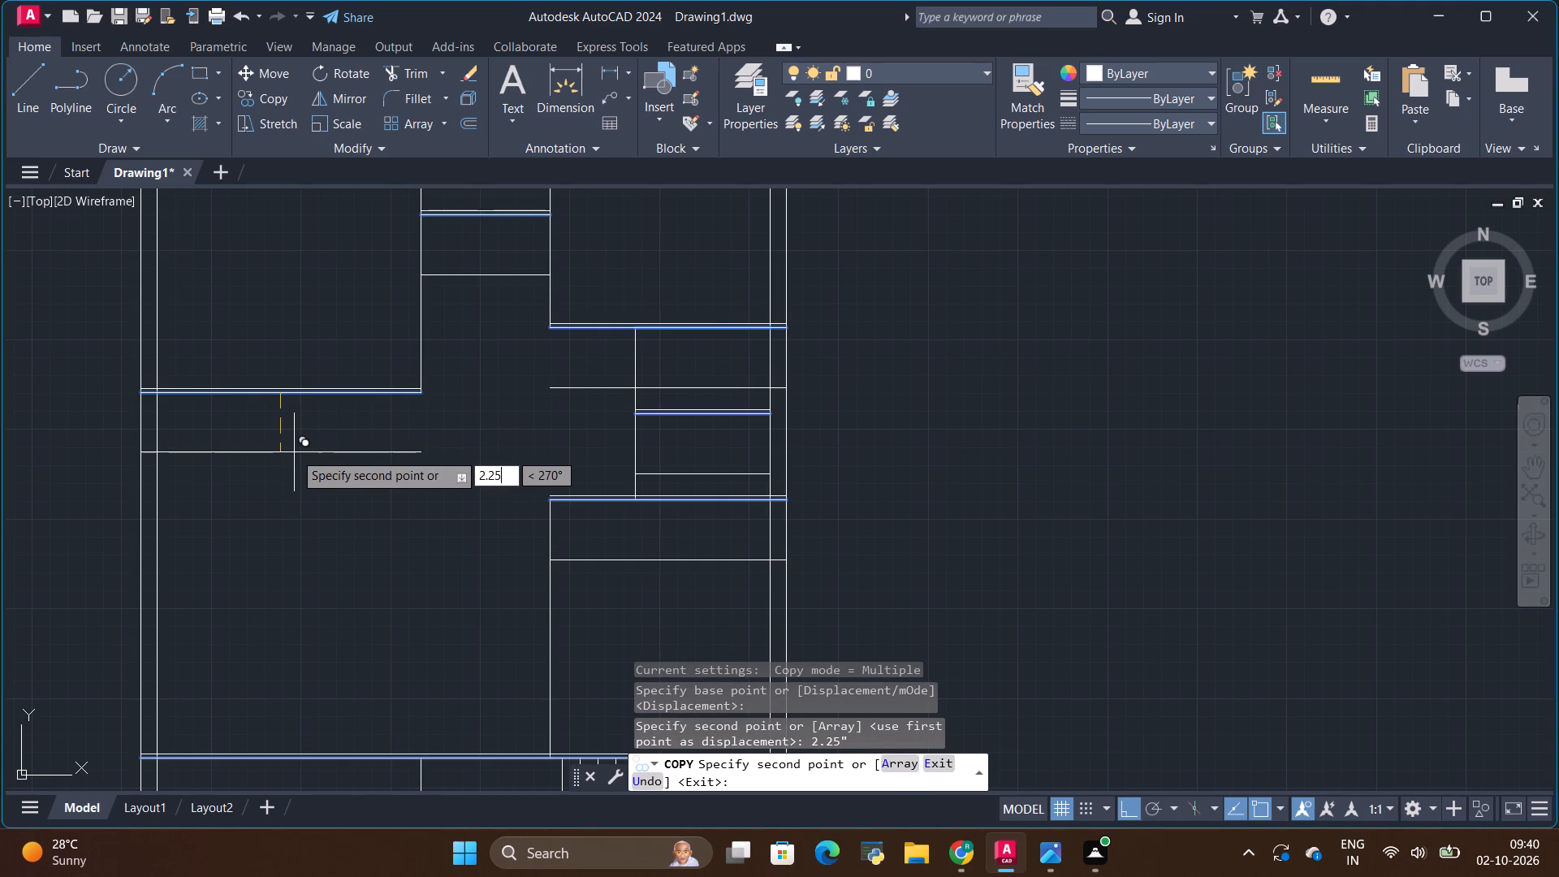
key("shift+quotedbl")
key("Return")
key("Escape")
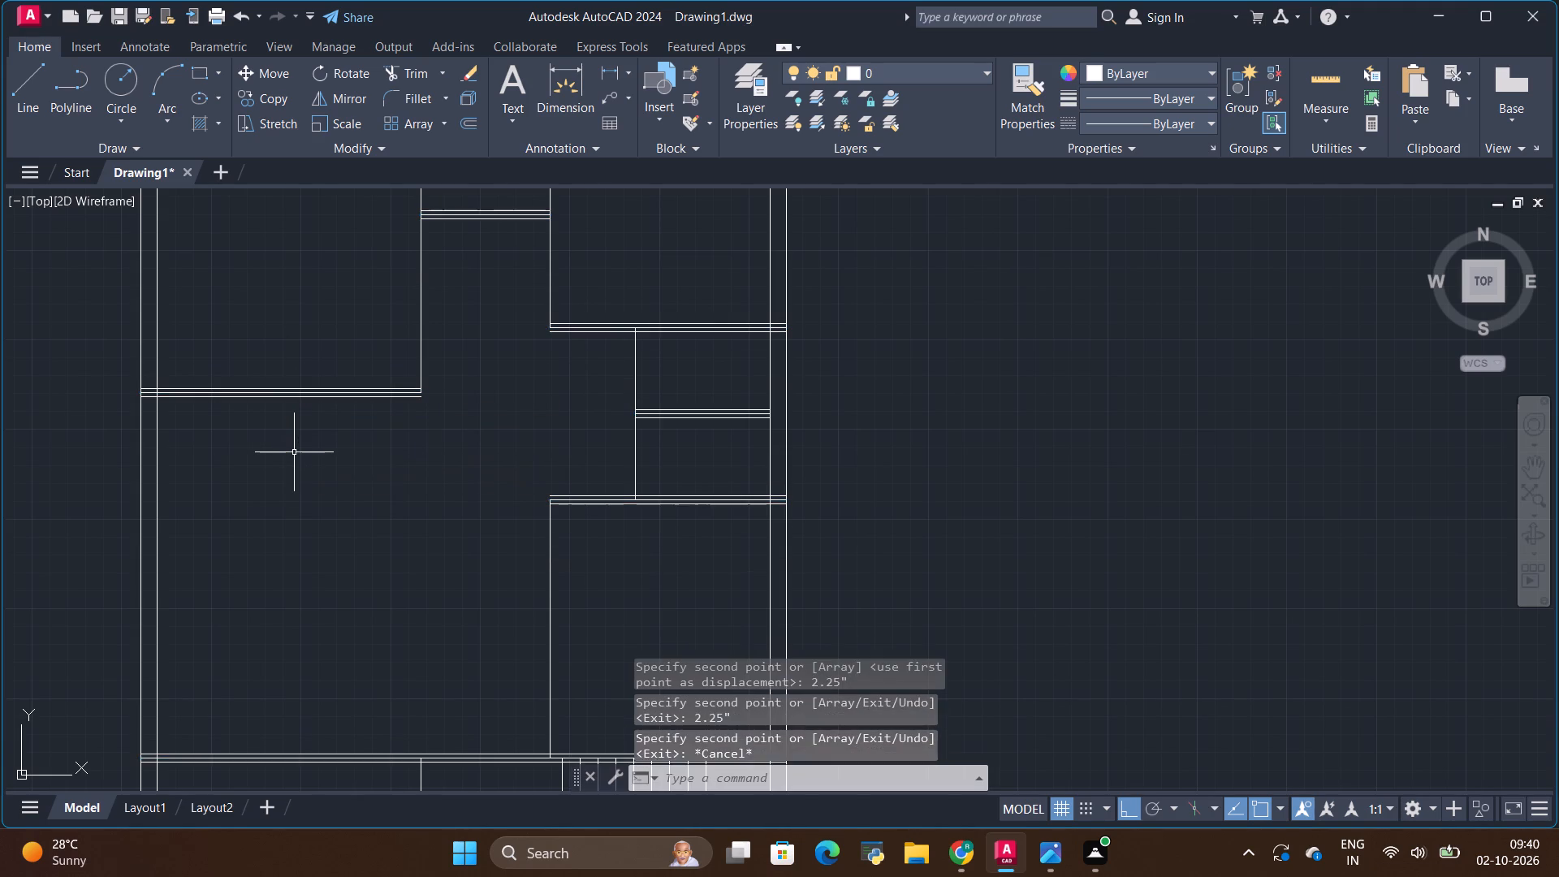
Copy the five vertical interior partition lines of the bedrooms, kitchen, toilet block and sitout 2.25" to the right.
scroll(304, 441, "down", 1)
scroll(413, 387, "down", 1)
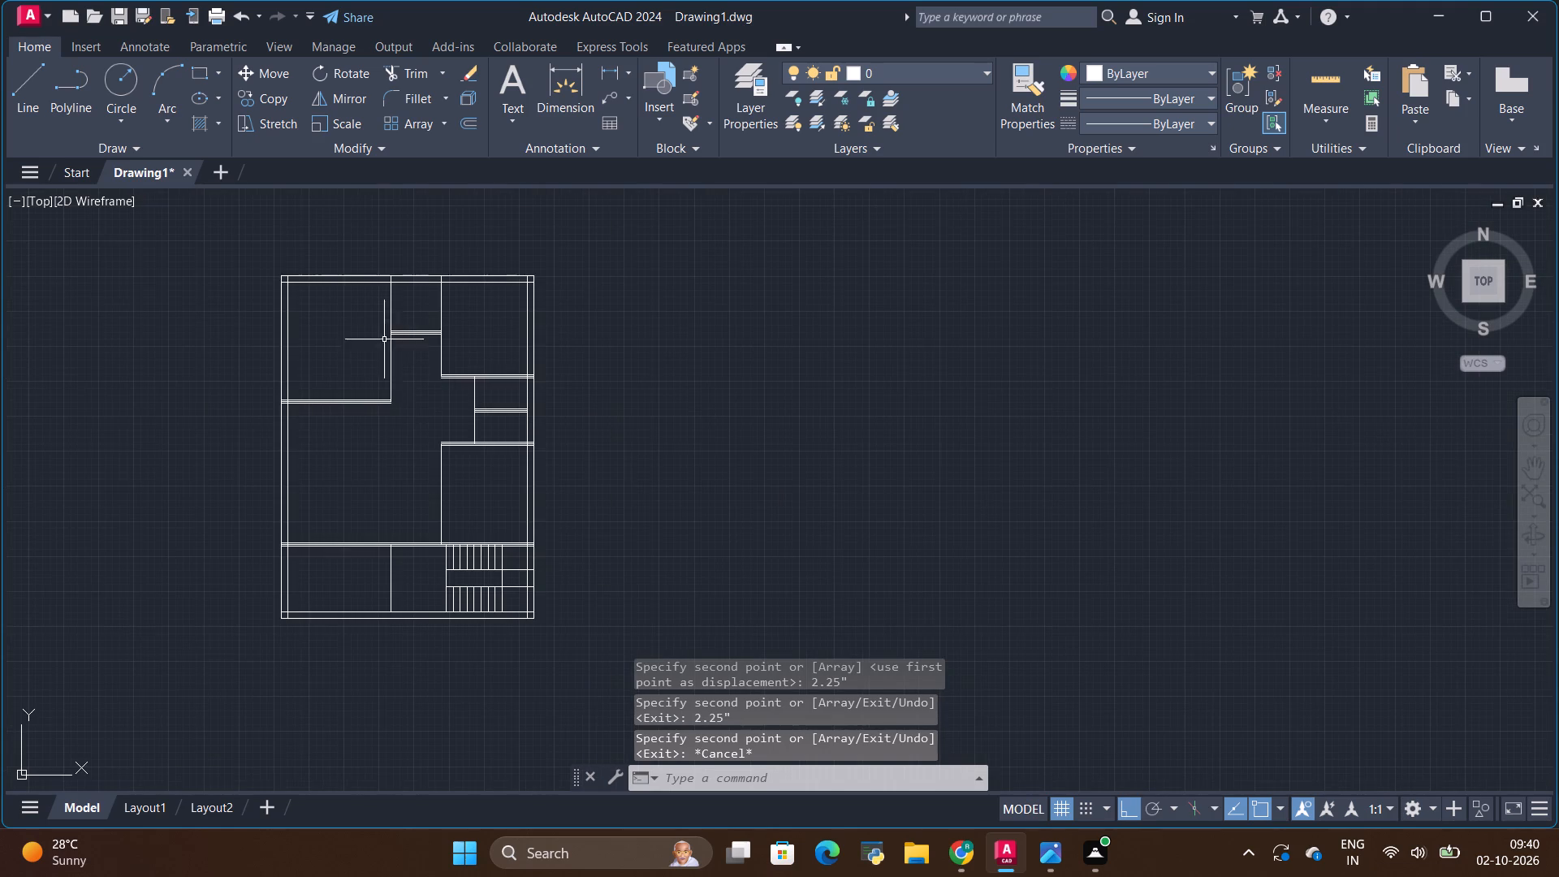
scroll(394, 300, "up", 2)
left_click(377, 328)
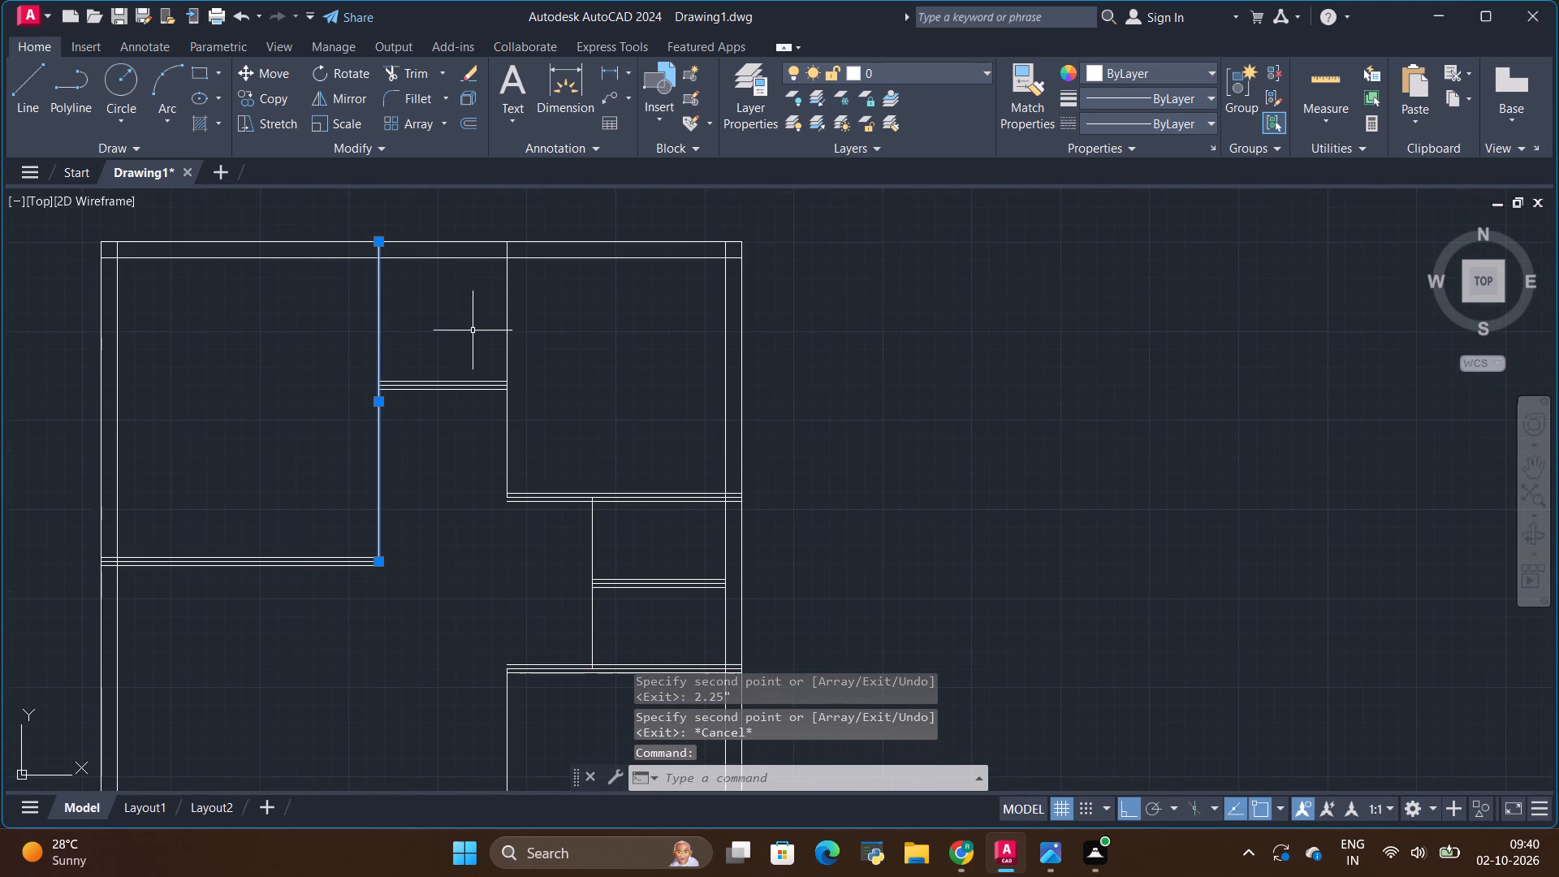
left_click(505, 330)
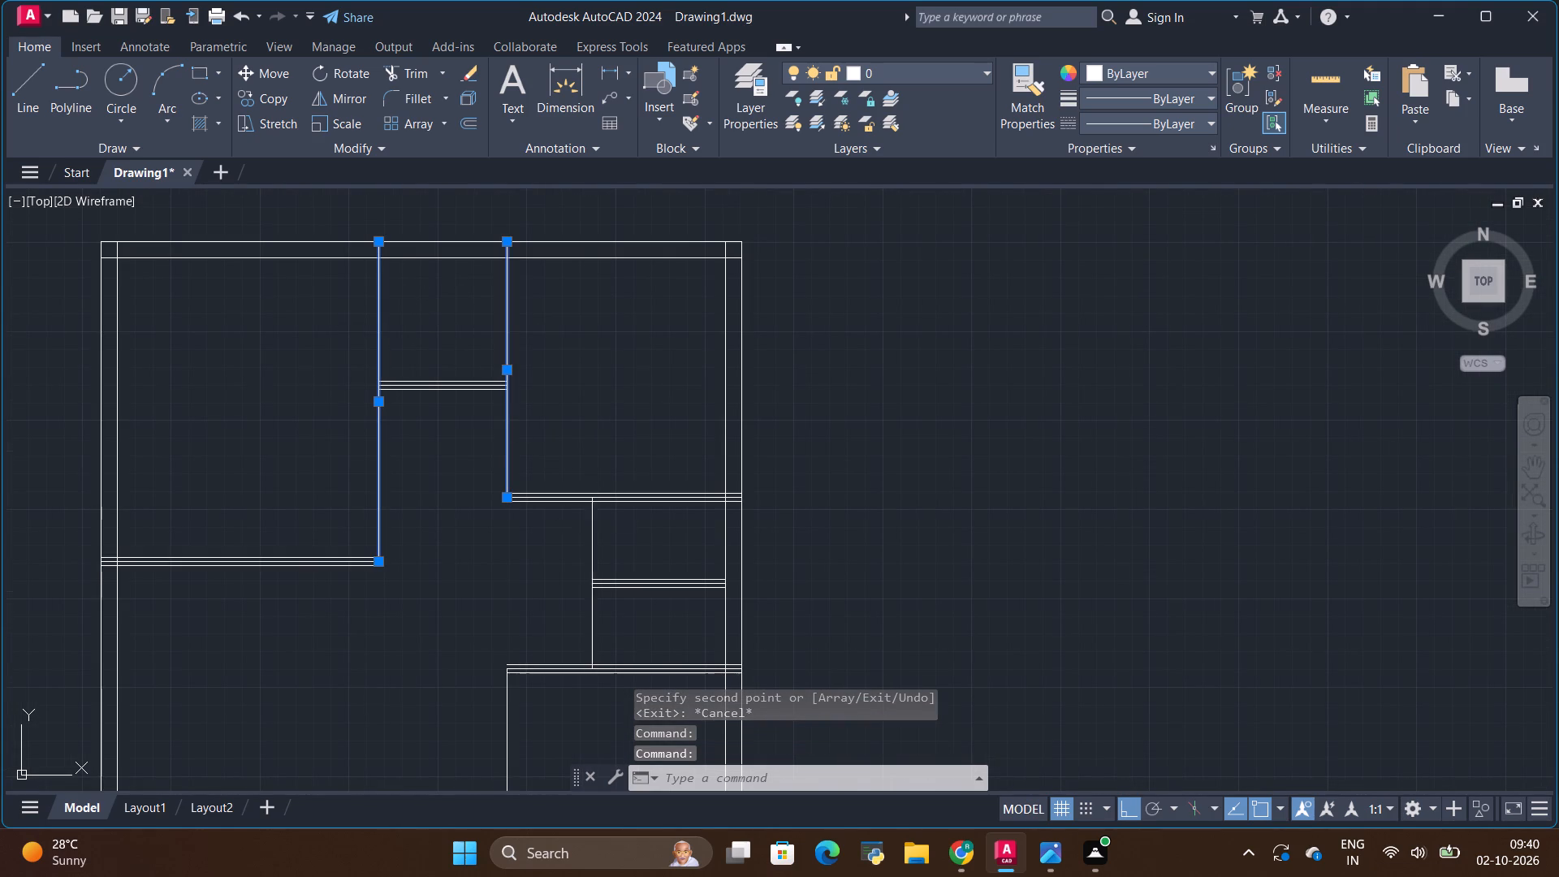
left_click(594, 525)
scroll(533, 432, "down", 1)
left_click(520, 620)
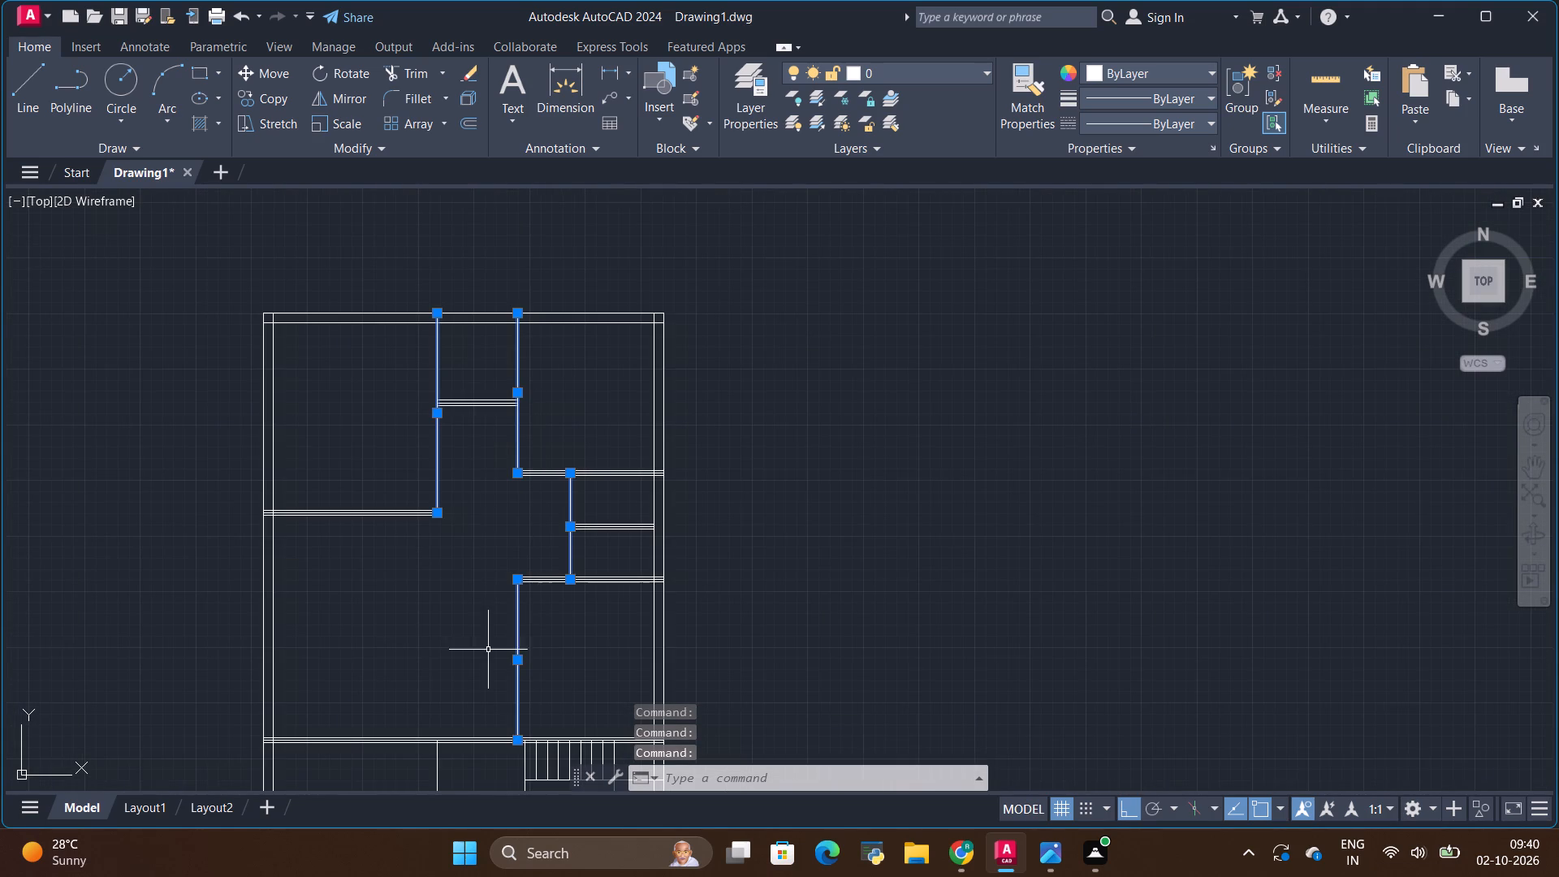
scroll(466, 504, "down", 2)
scroll(413, 640, "up", 2)
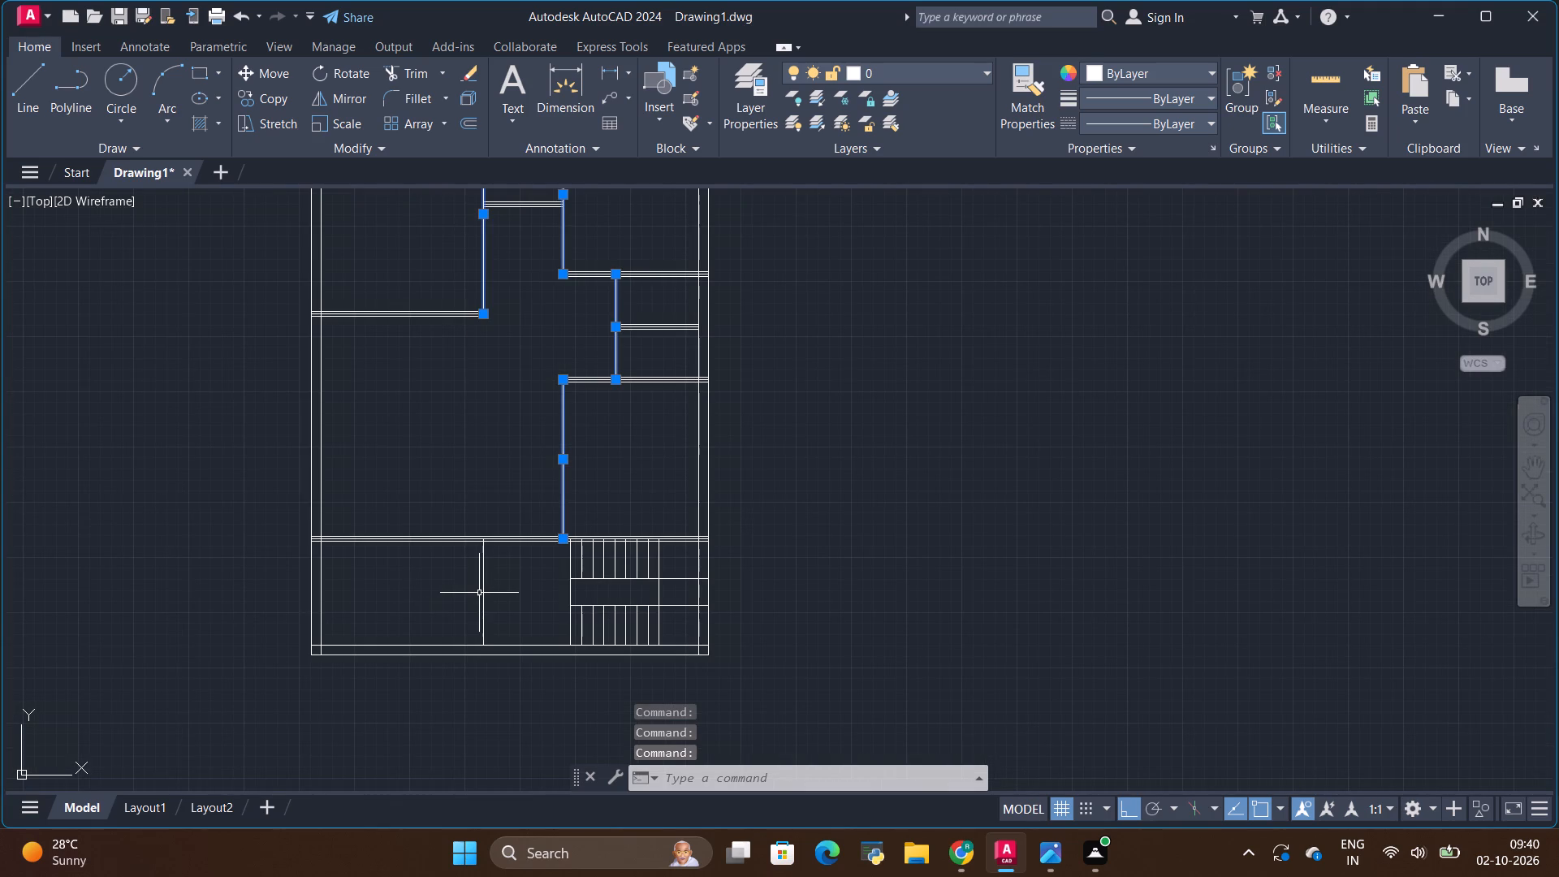
left_click(482, 591)
scroll(457, 607, "down", 2)
scroll(463, 468, "up", 2)
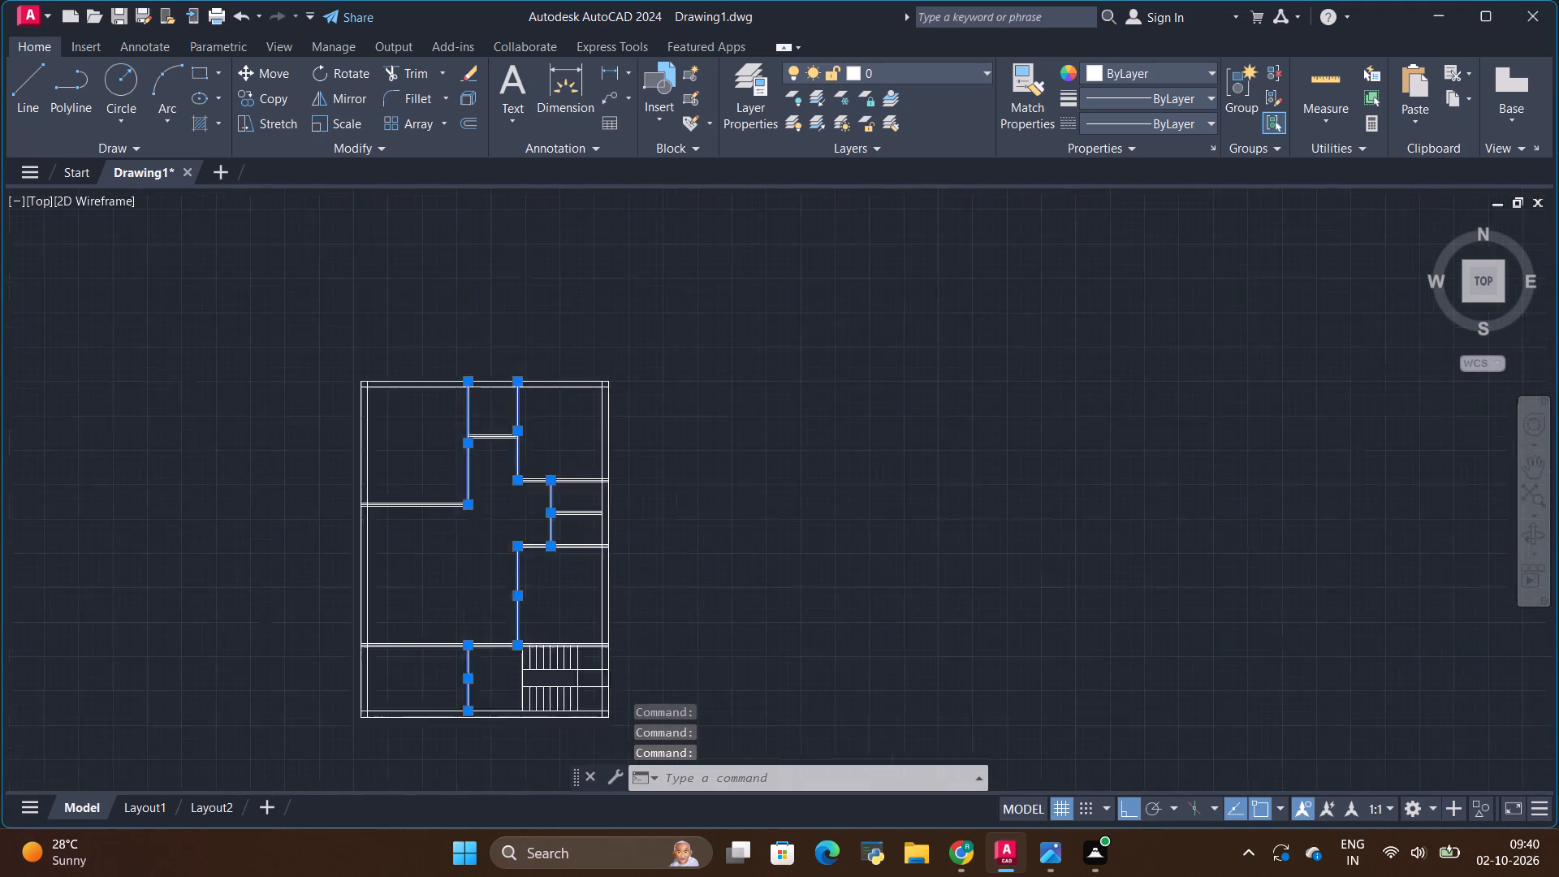
left_click(268, 89)
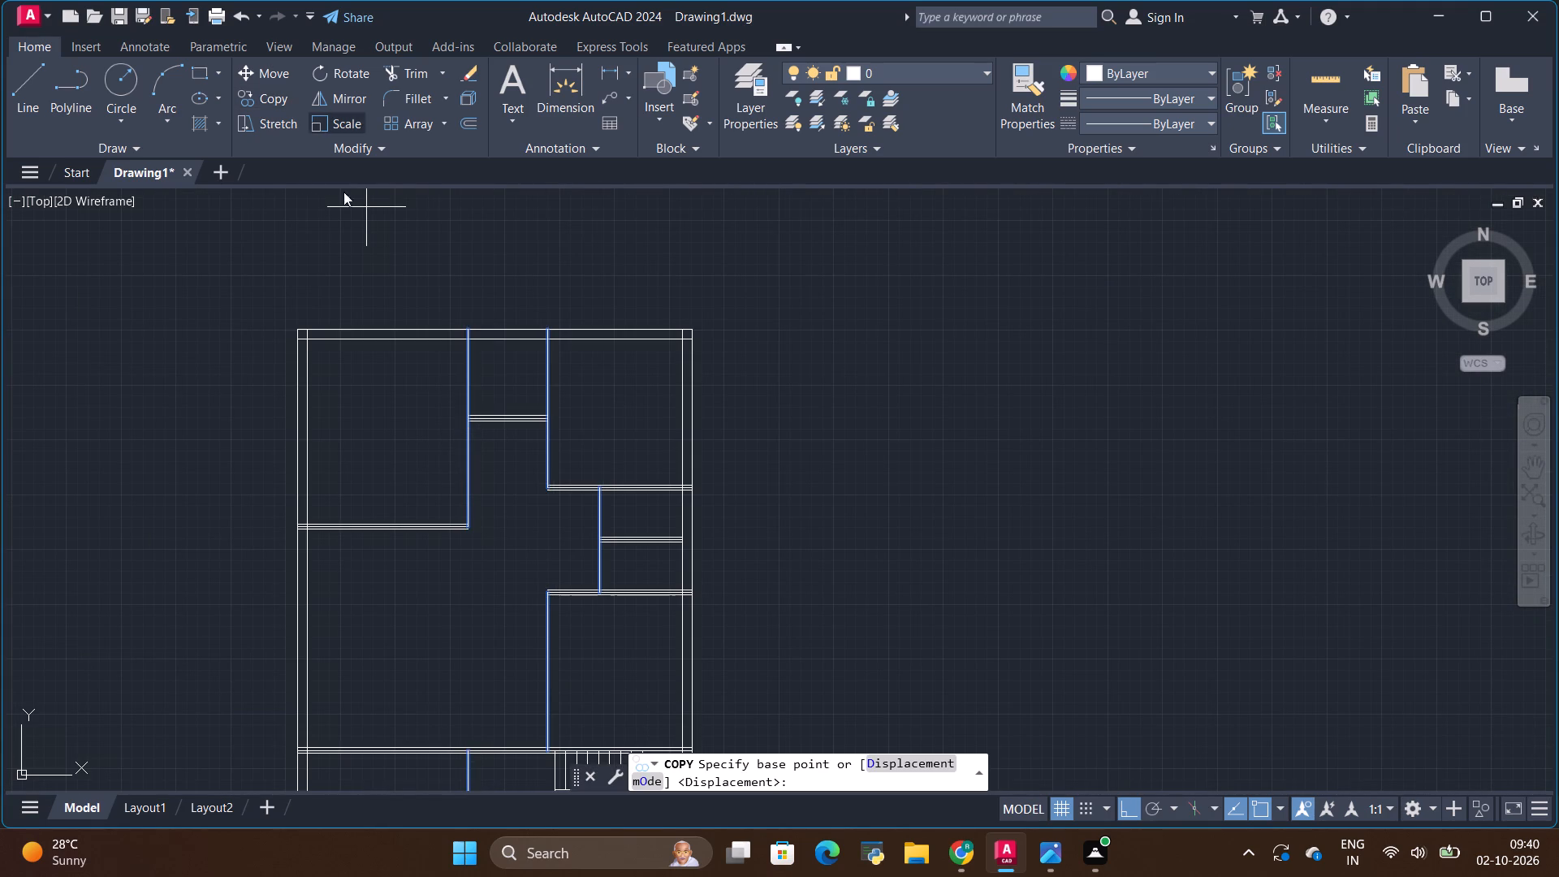
left_click(474, 419)
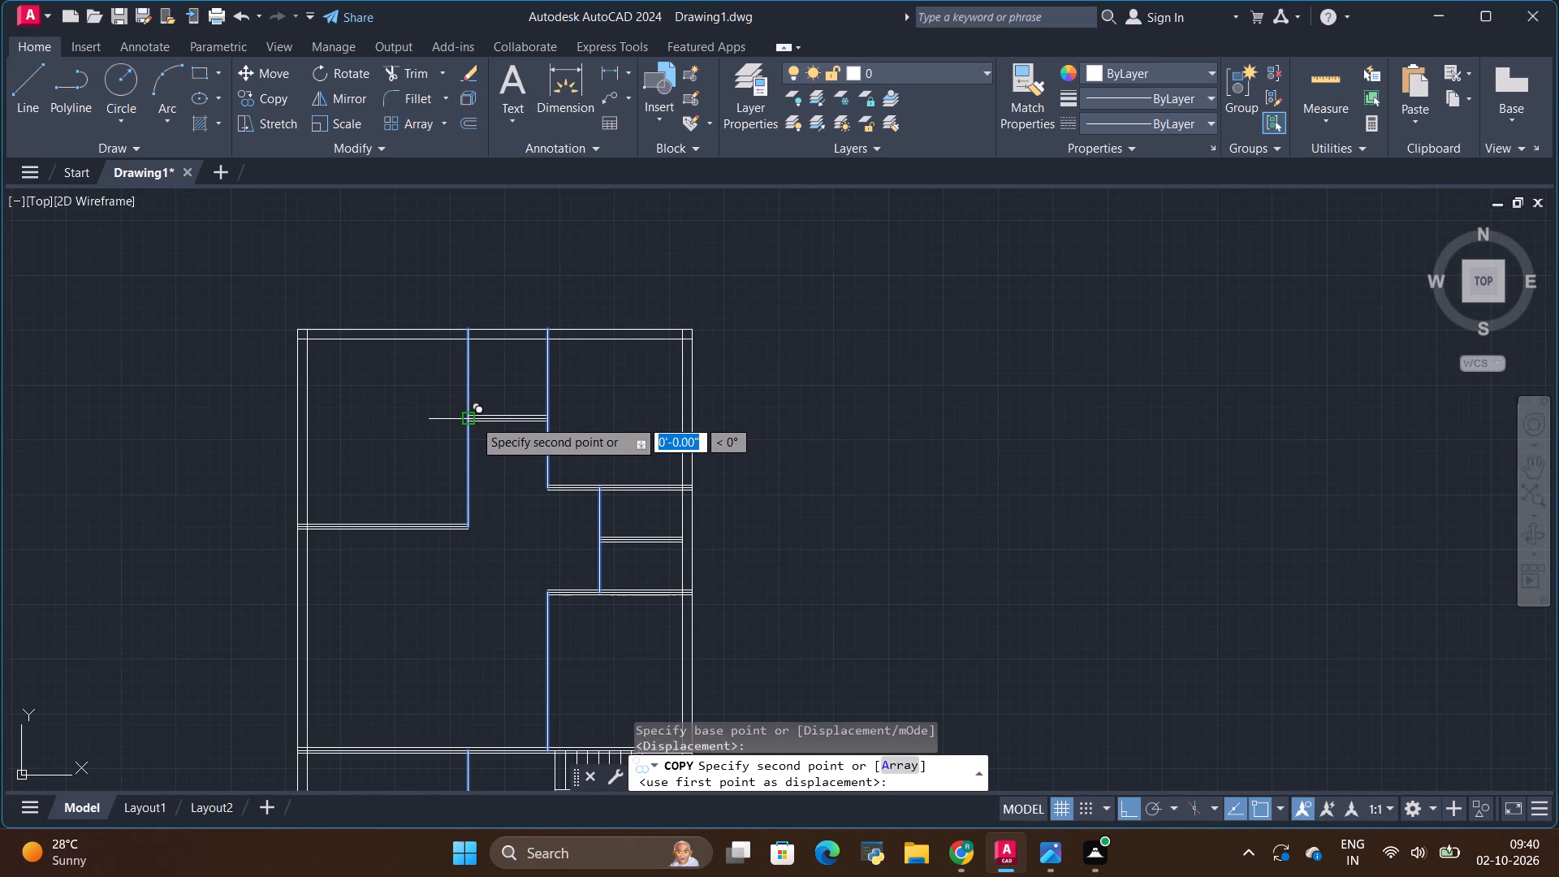
key("BackSpace")
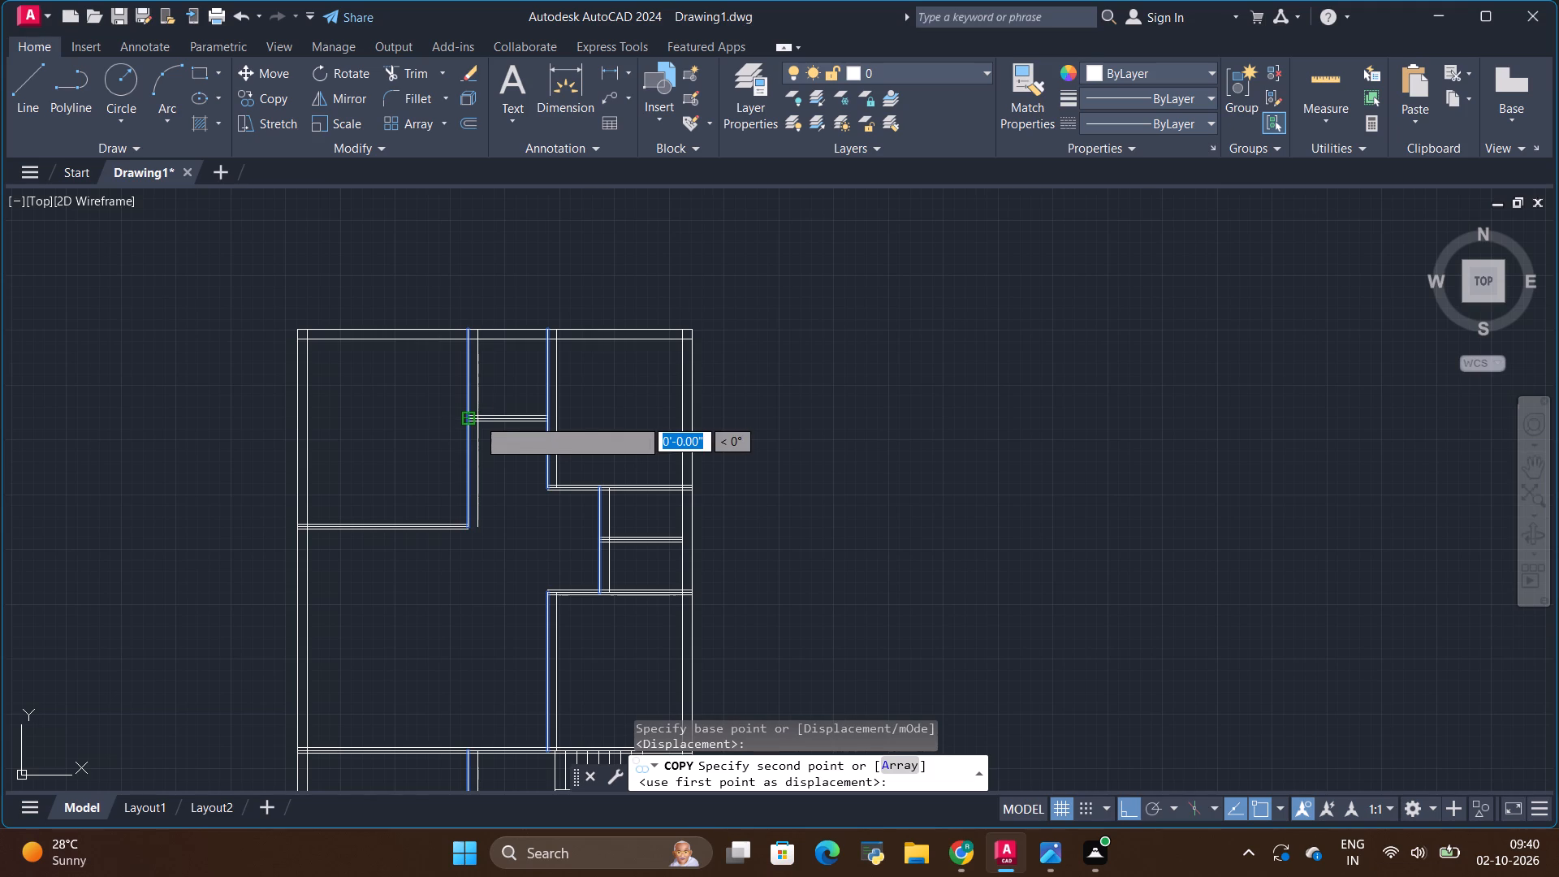
key("BackSpace")
type("2.25")
key("shift+quotedbl")
key("Return")
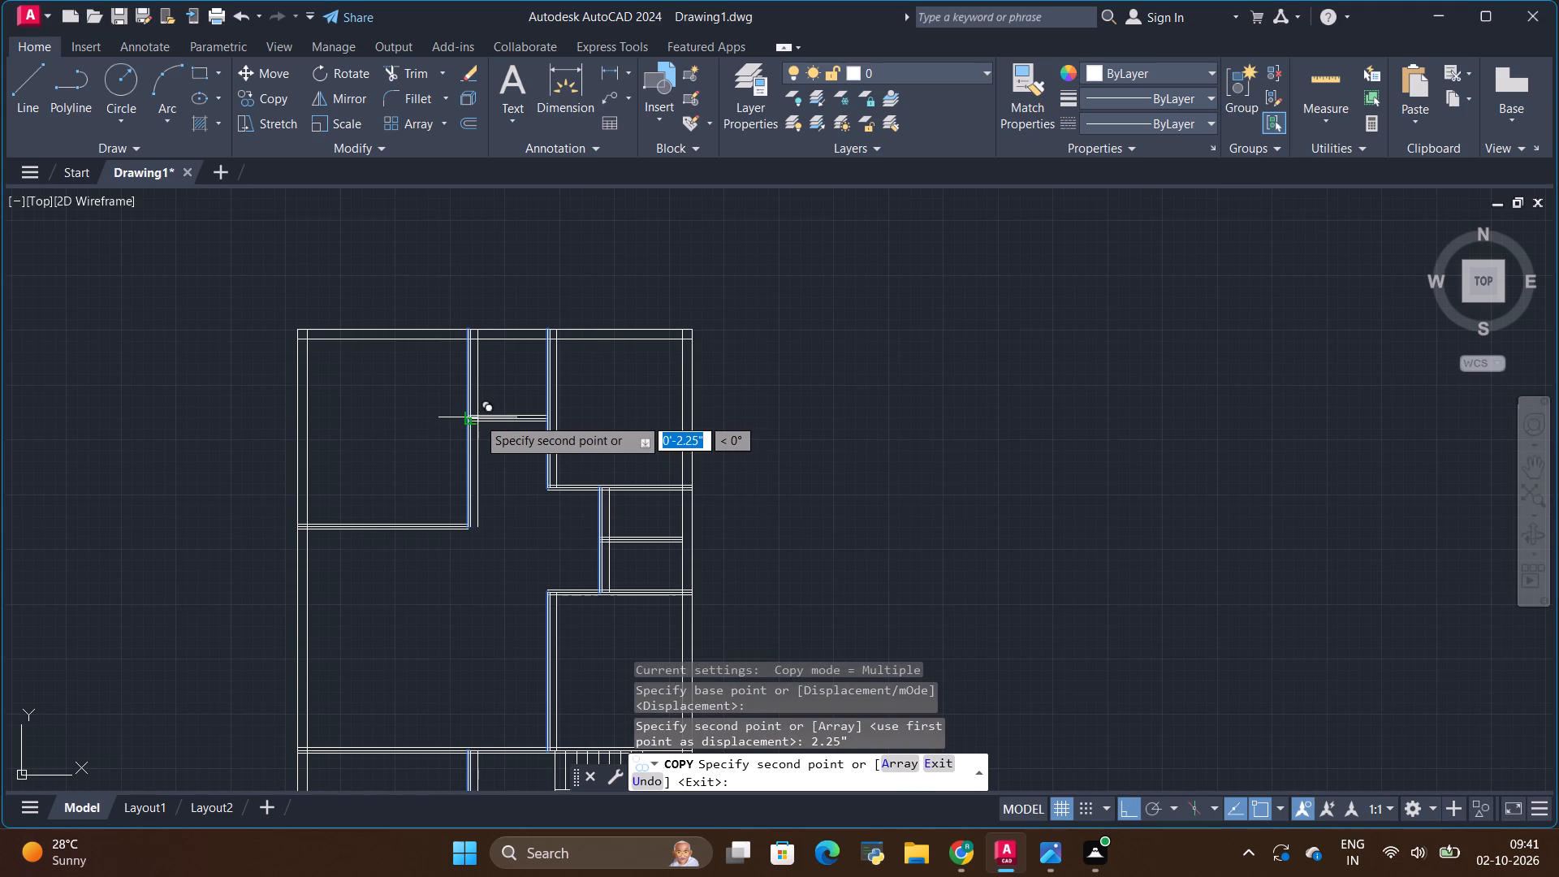
Copy the same vertical partition lines 2.25" to the left of their original position and finish the copy.
key("BackSpace")
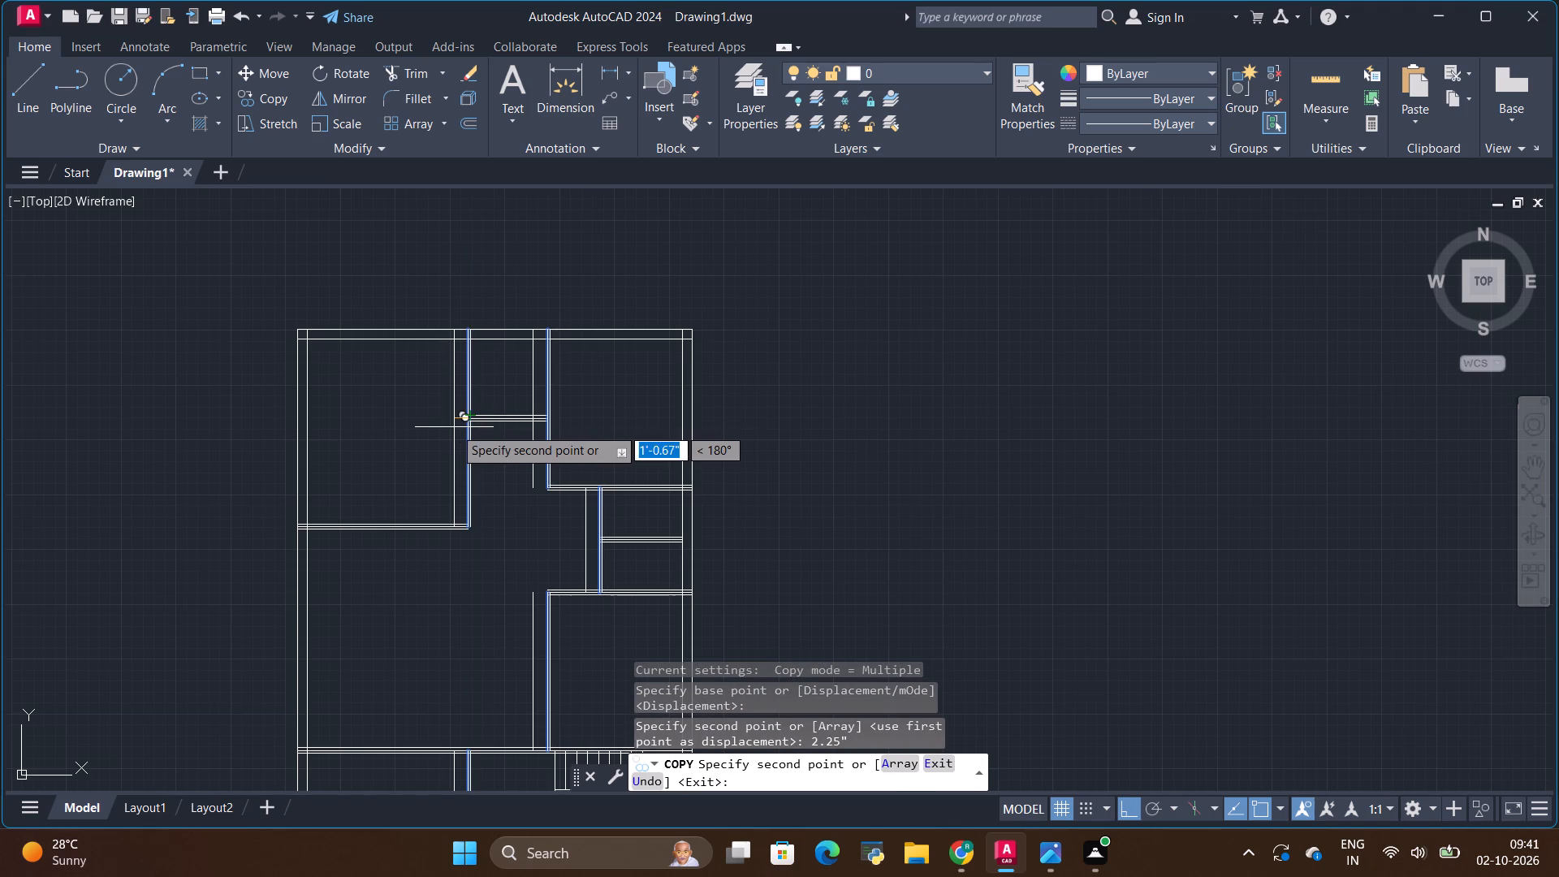
key("BackSpace")
type("2.25")
key("shift+quotedbl")
key("Return")
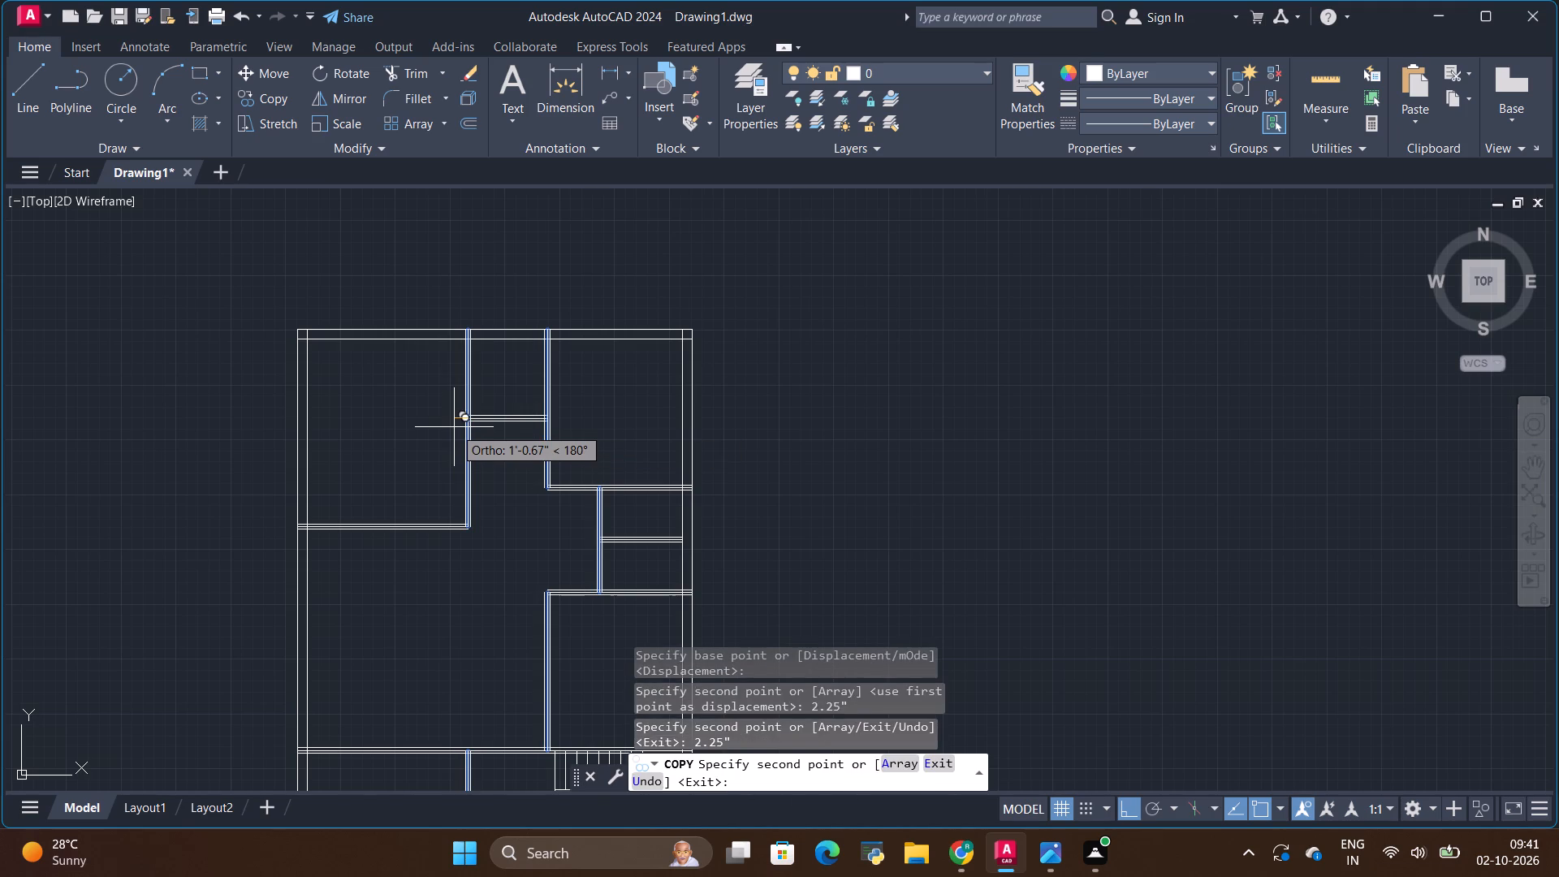
key("Escape")
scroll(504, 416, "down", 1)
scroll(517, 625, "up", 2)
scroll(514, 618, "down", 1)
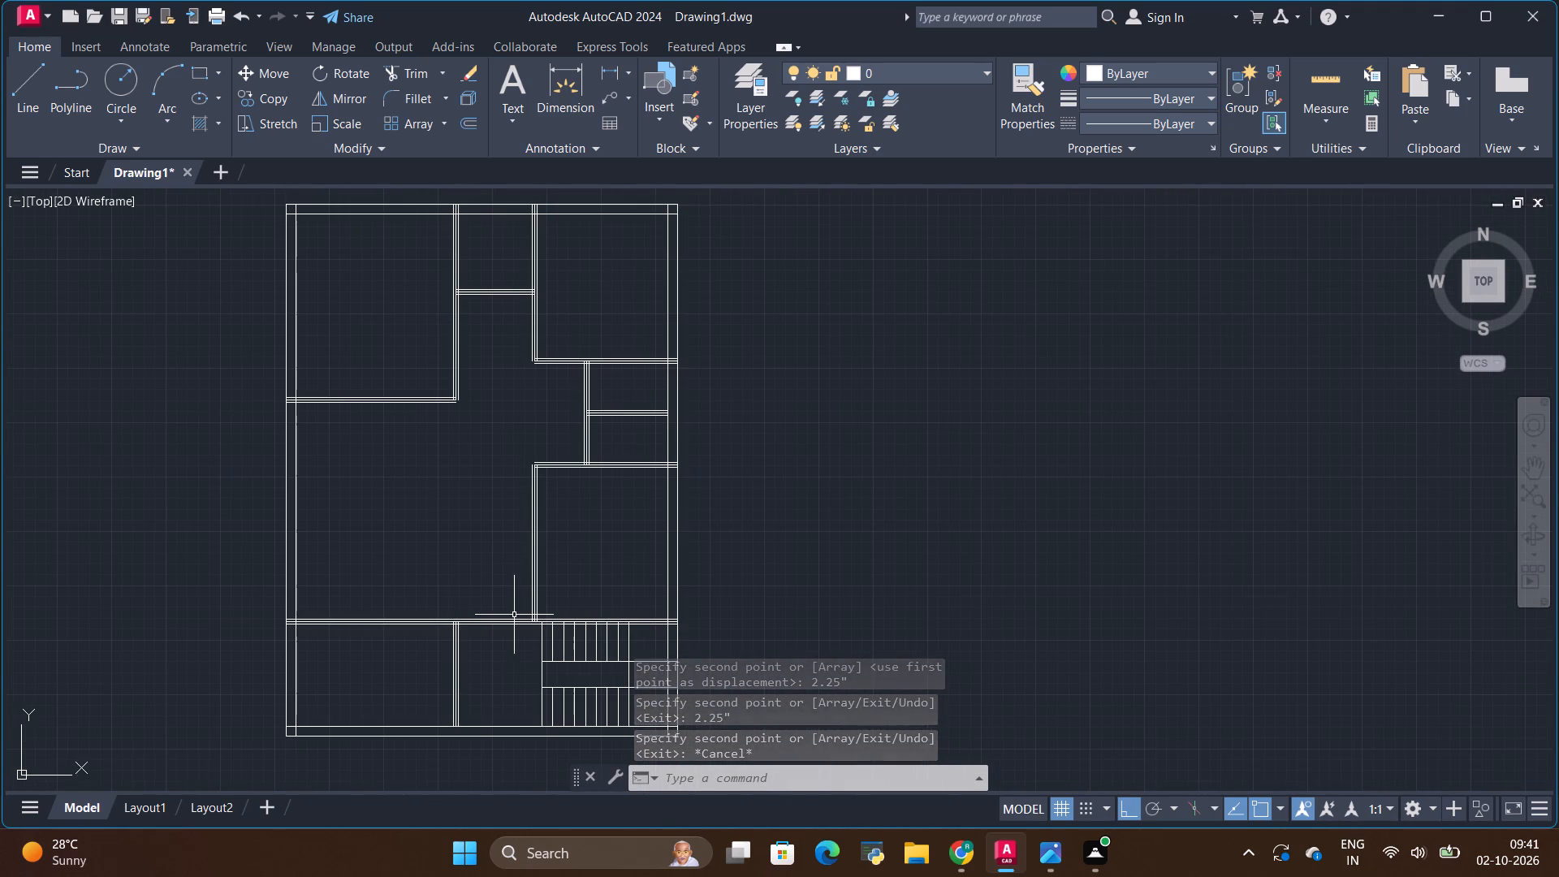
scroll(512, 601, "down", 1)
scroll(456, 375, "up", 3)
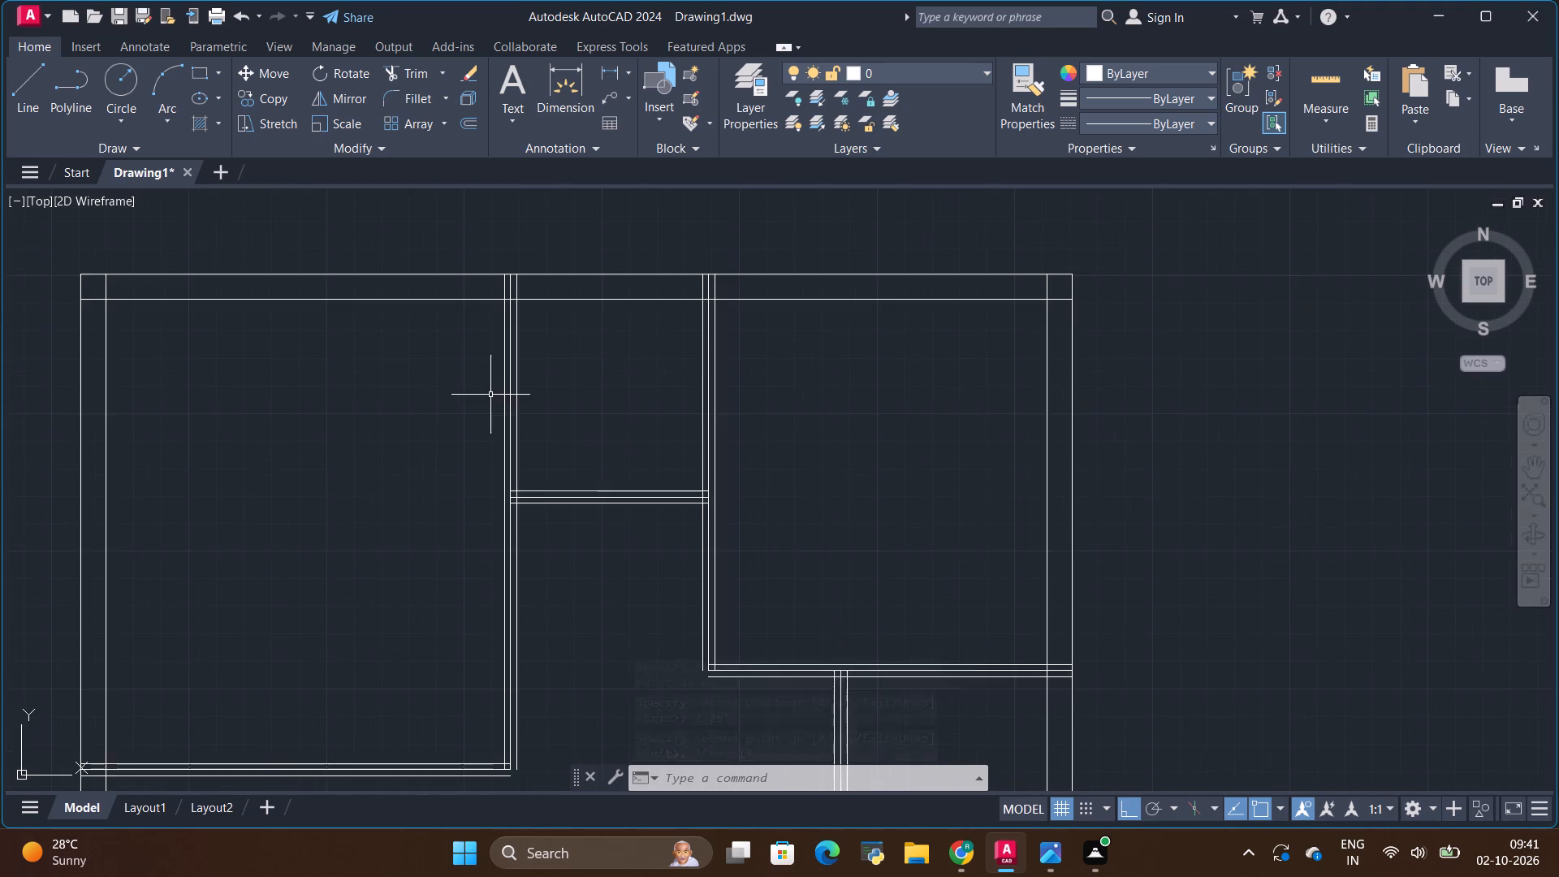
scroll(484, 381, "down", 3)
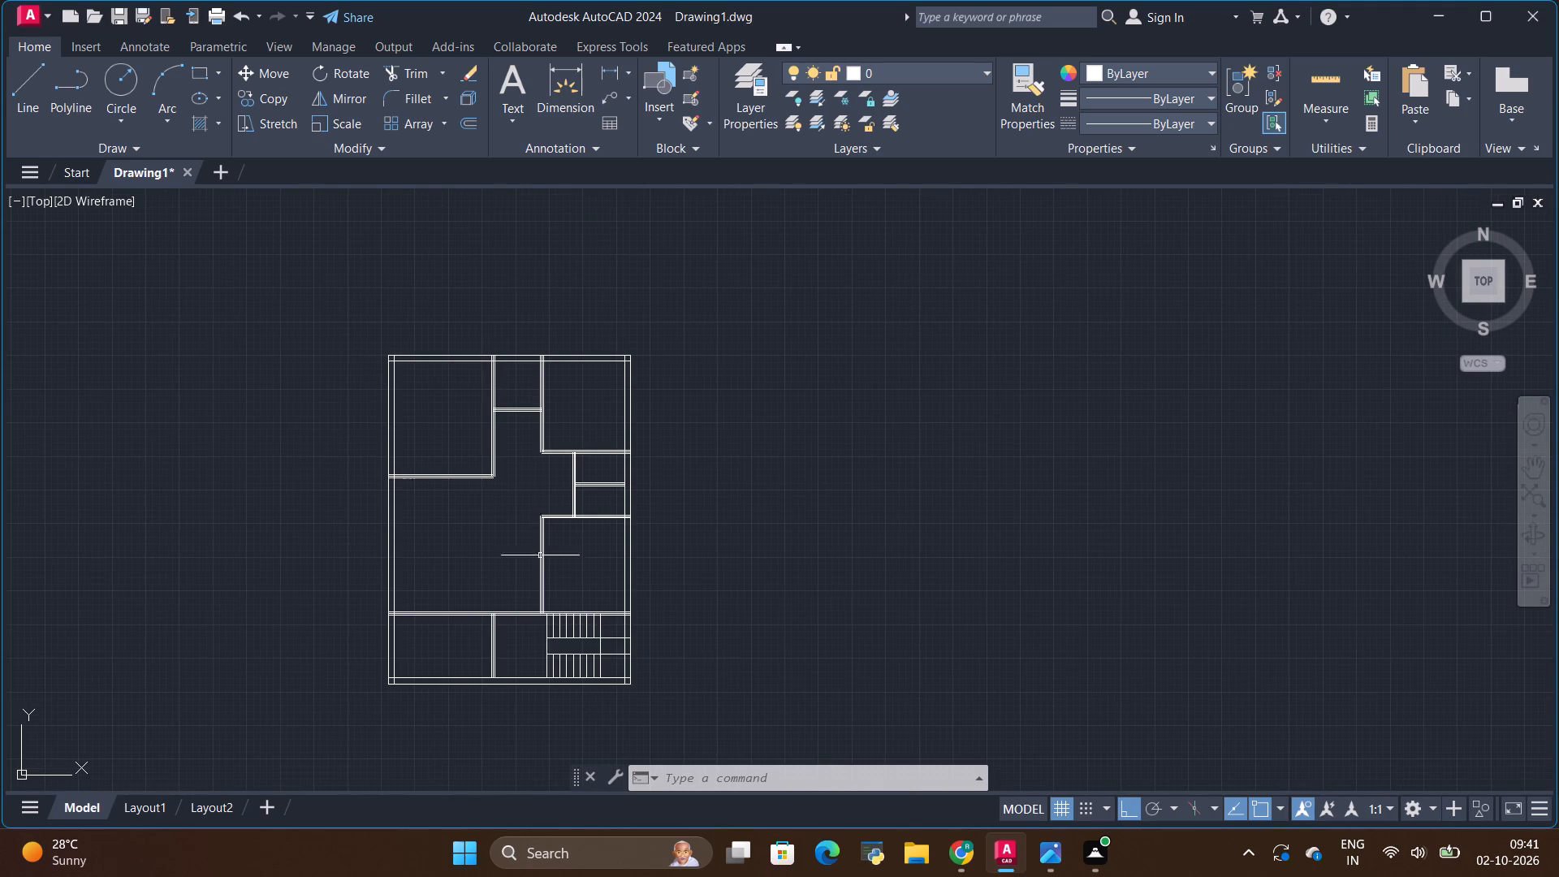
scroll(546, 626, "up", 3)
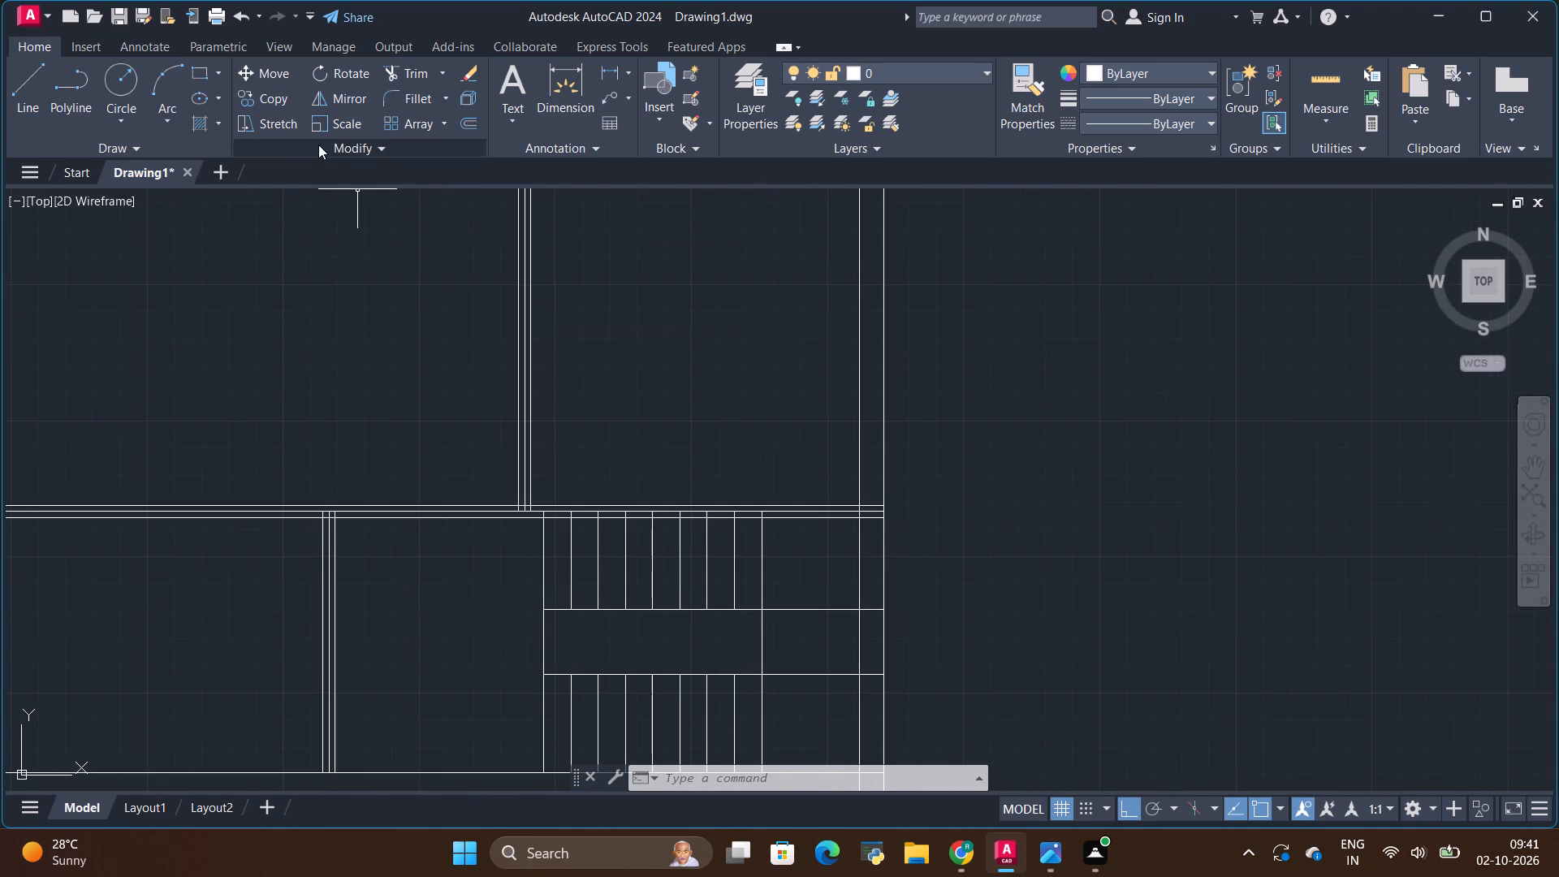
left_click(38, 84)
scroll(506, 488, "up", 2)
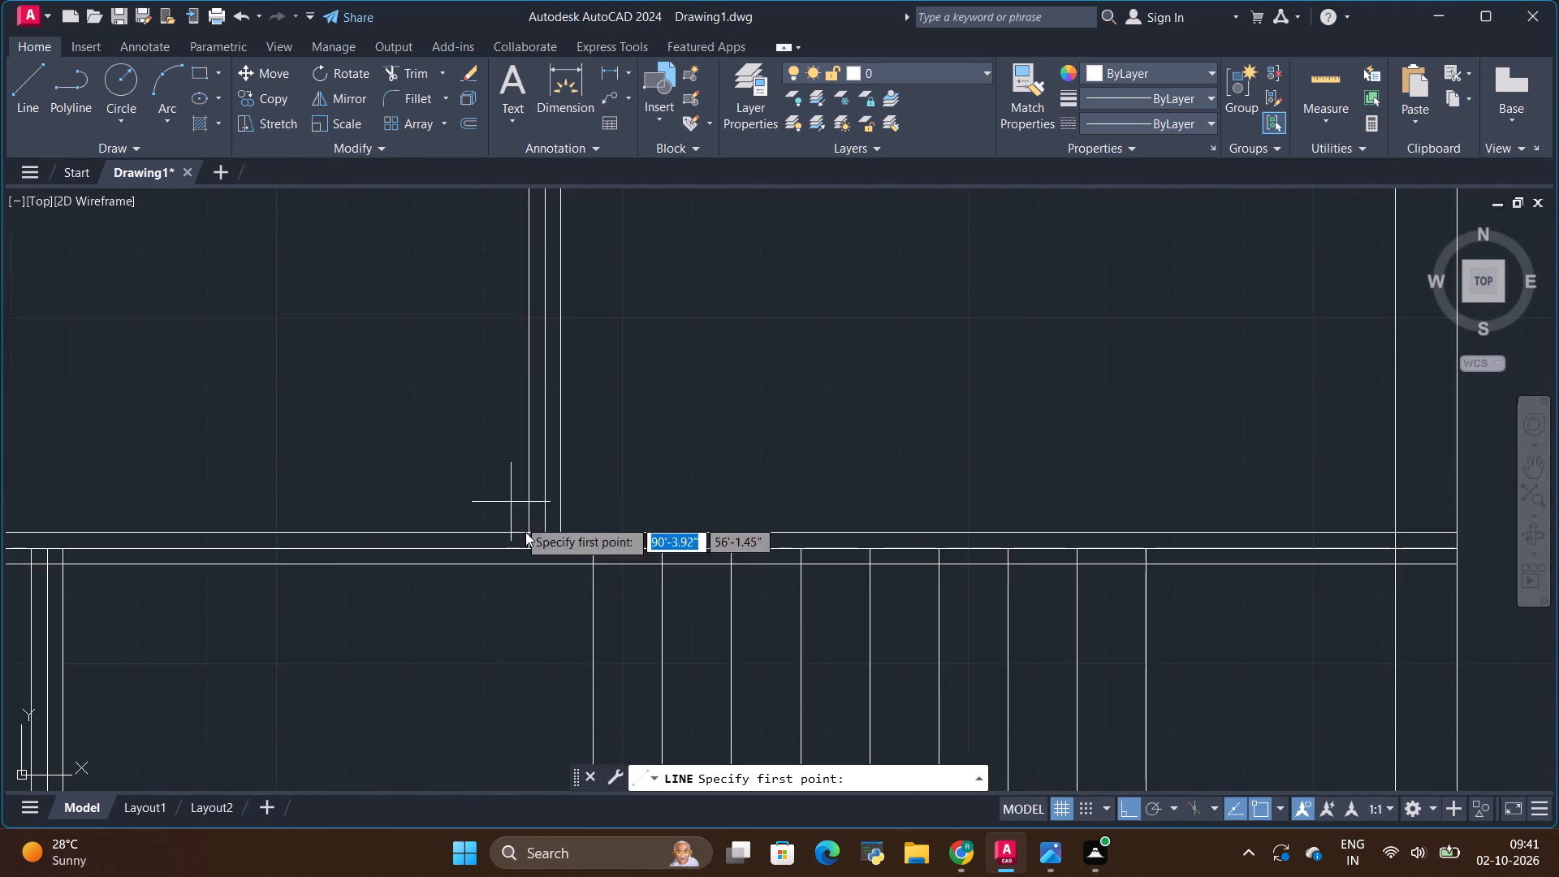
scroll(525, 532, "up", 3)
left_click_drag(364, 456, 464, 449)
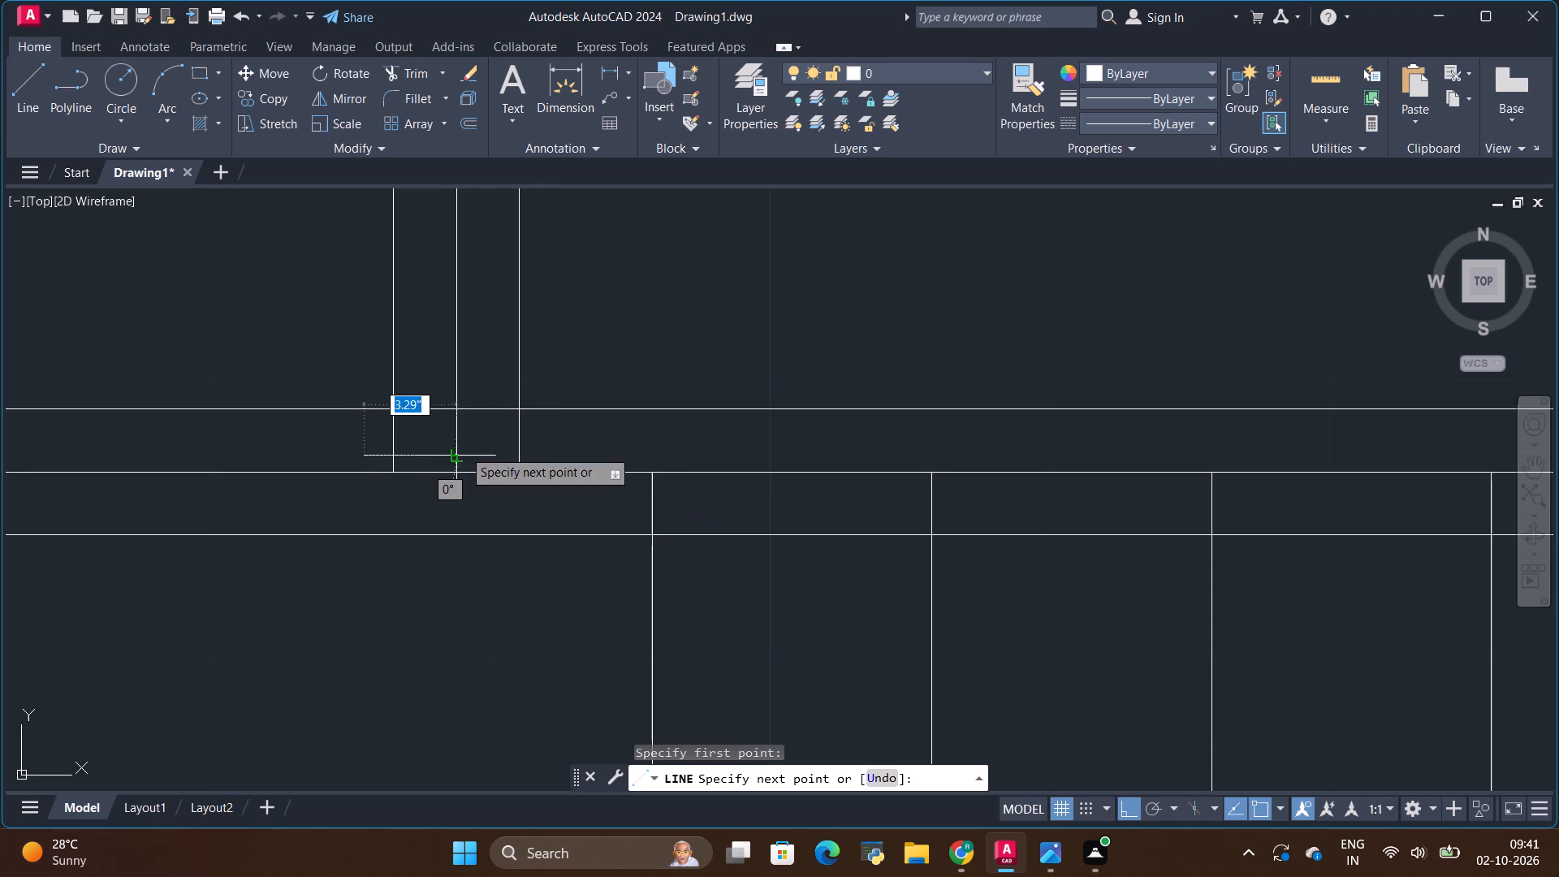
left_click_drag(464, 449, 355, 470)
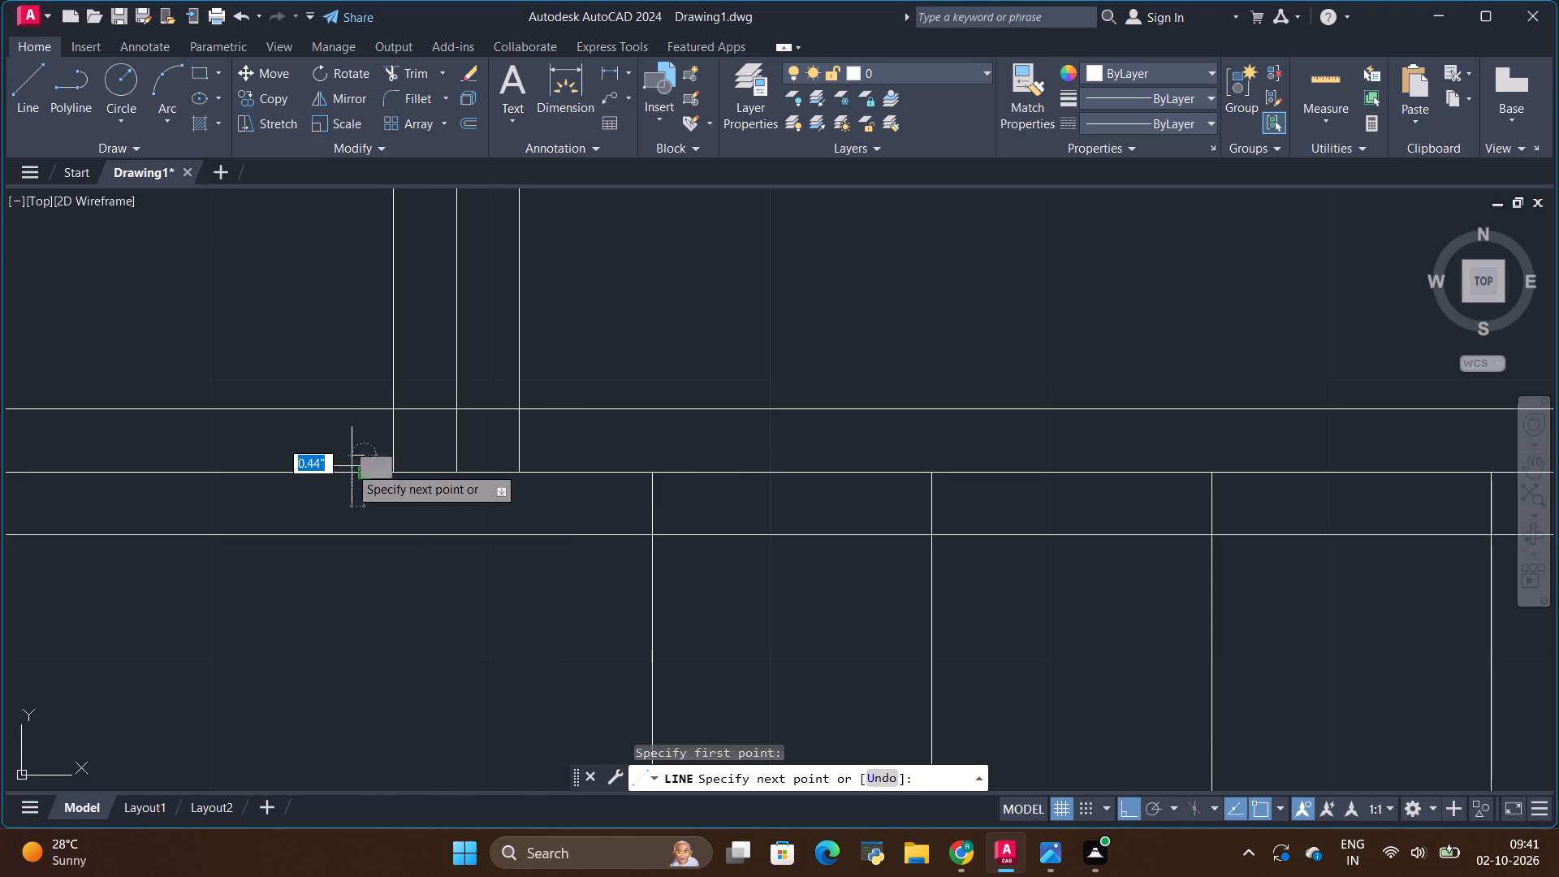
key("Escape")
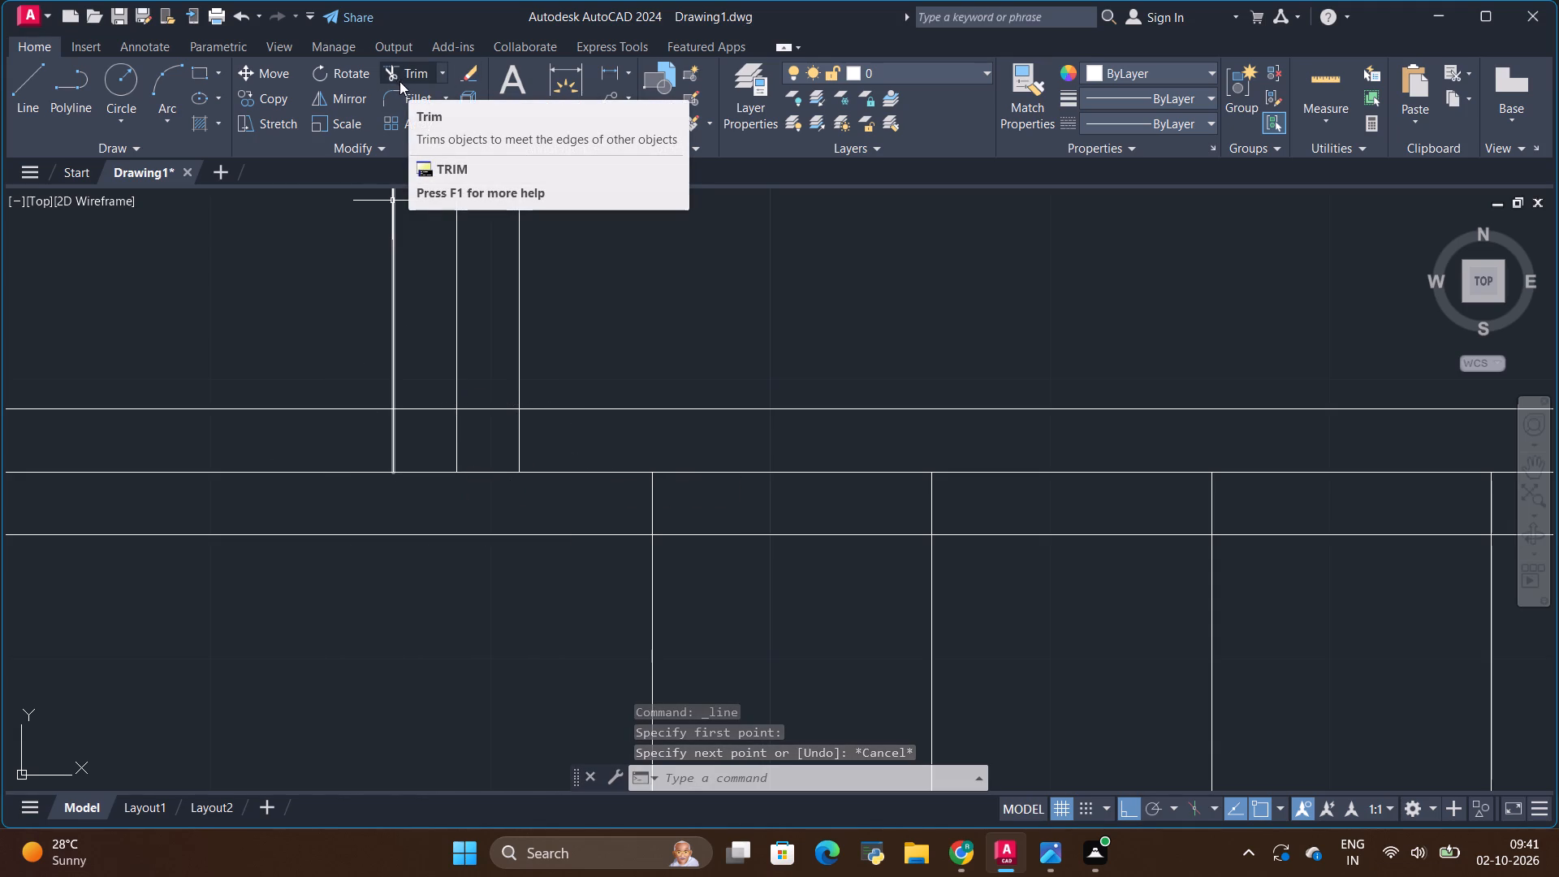
Trim the centre line, the vertical wall's overhanging ends and the stair tread ends inside the horizontal partition above the staircase.
left_click(414, 67)
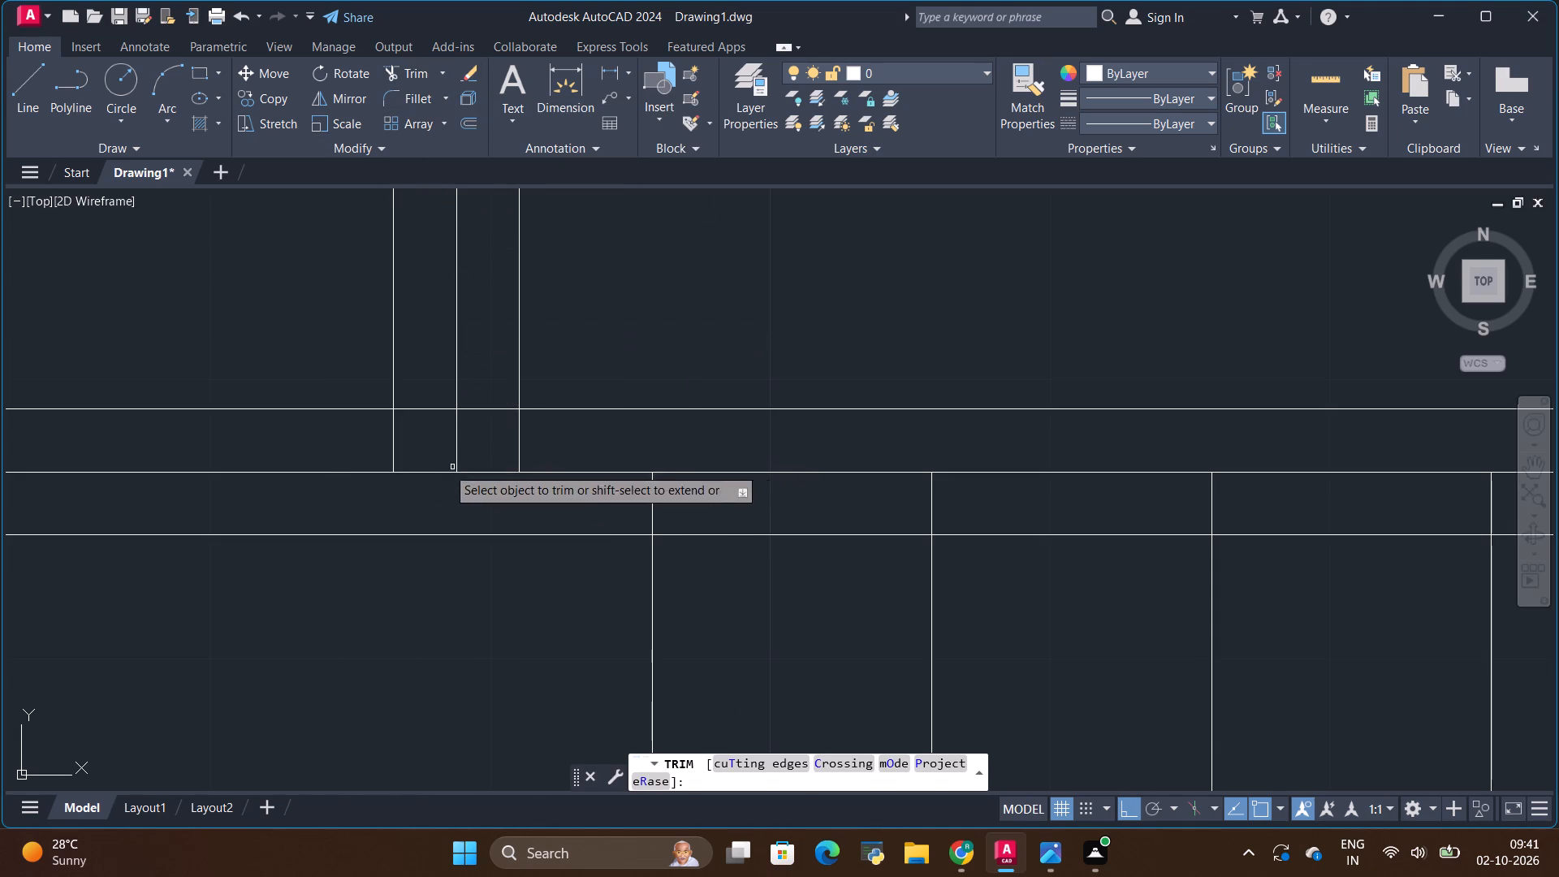
left_click_drag(335, 451, 511, 480)
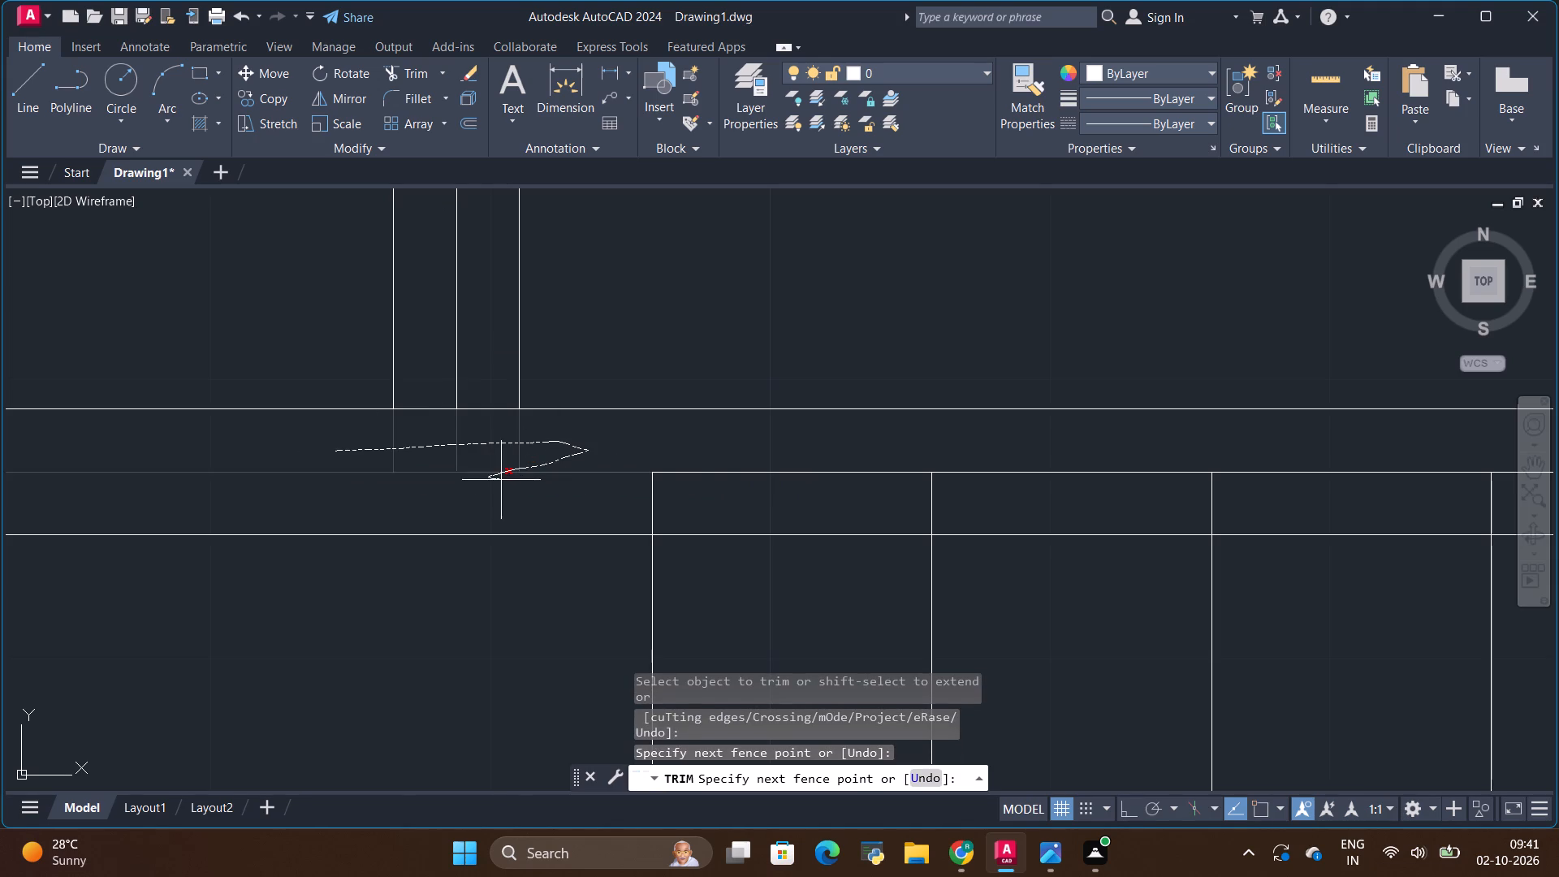
left_click_drag(511, 480, 1174, 459)
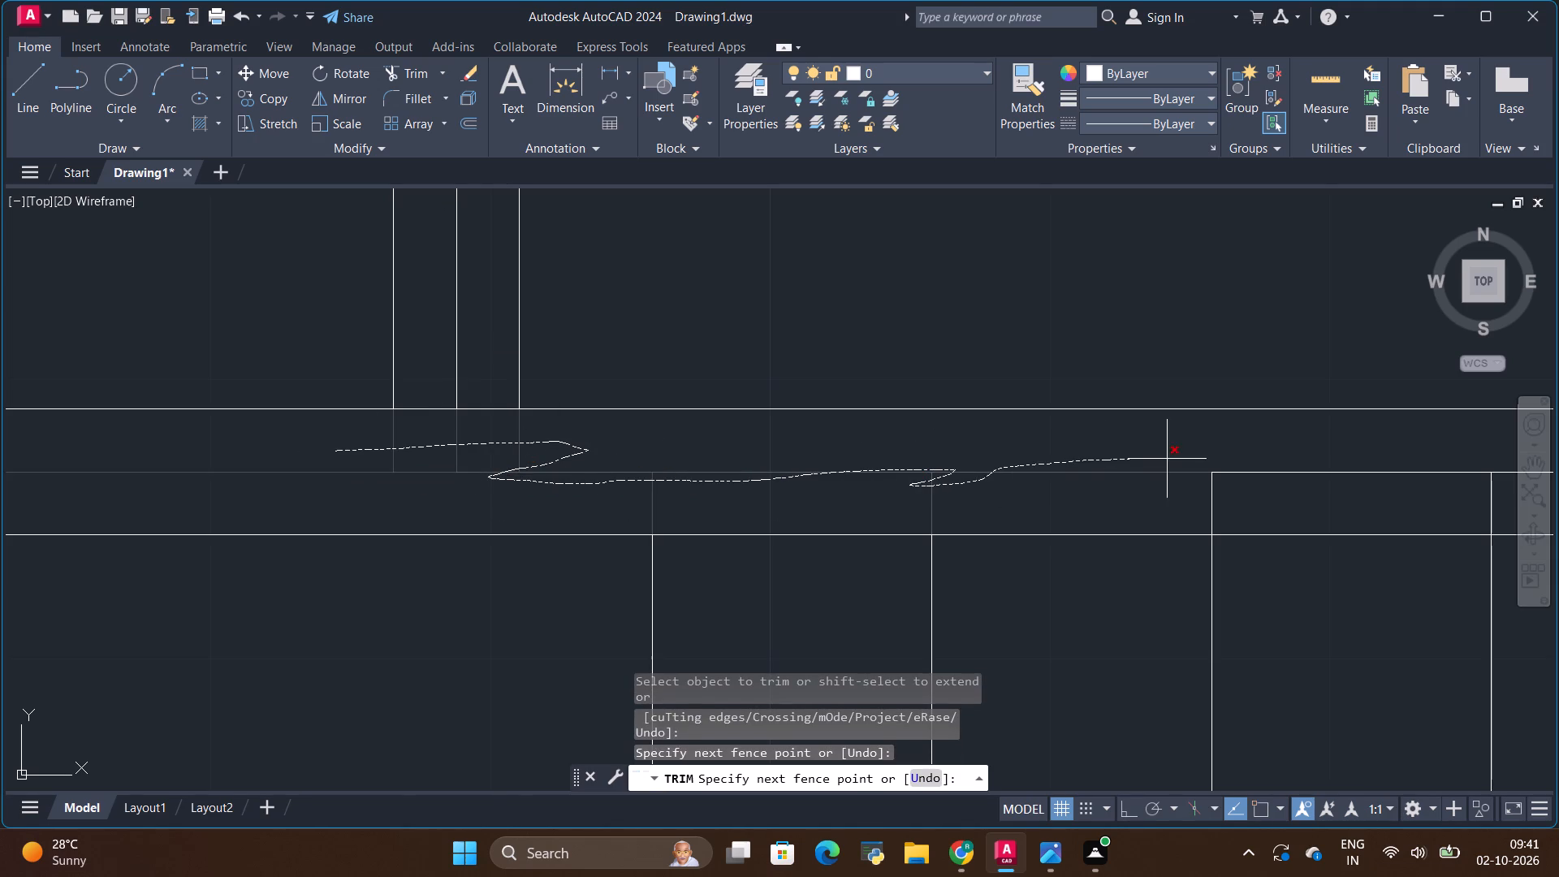
left_click_drag(1174, 459, 1160, 497)
scroll(210, 487, "down", 2)
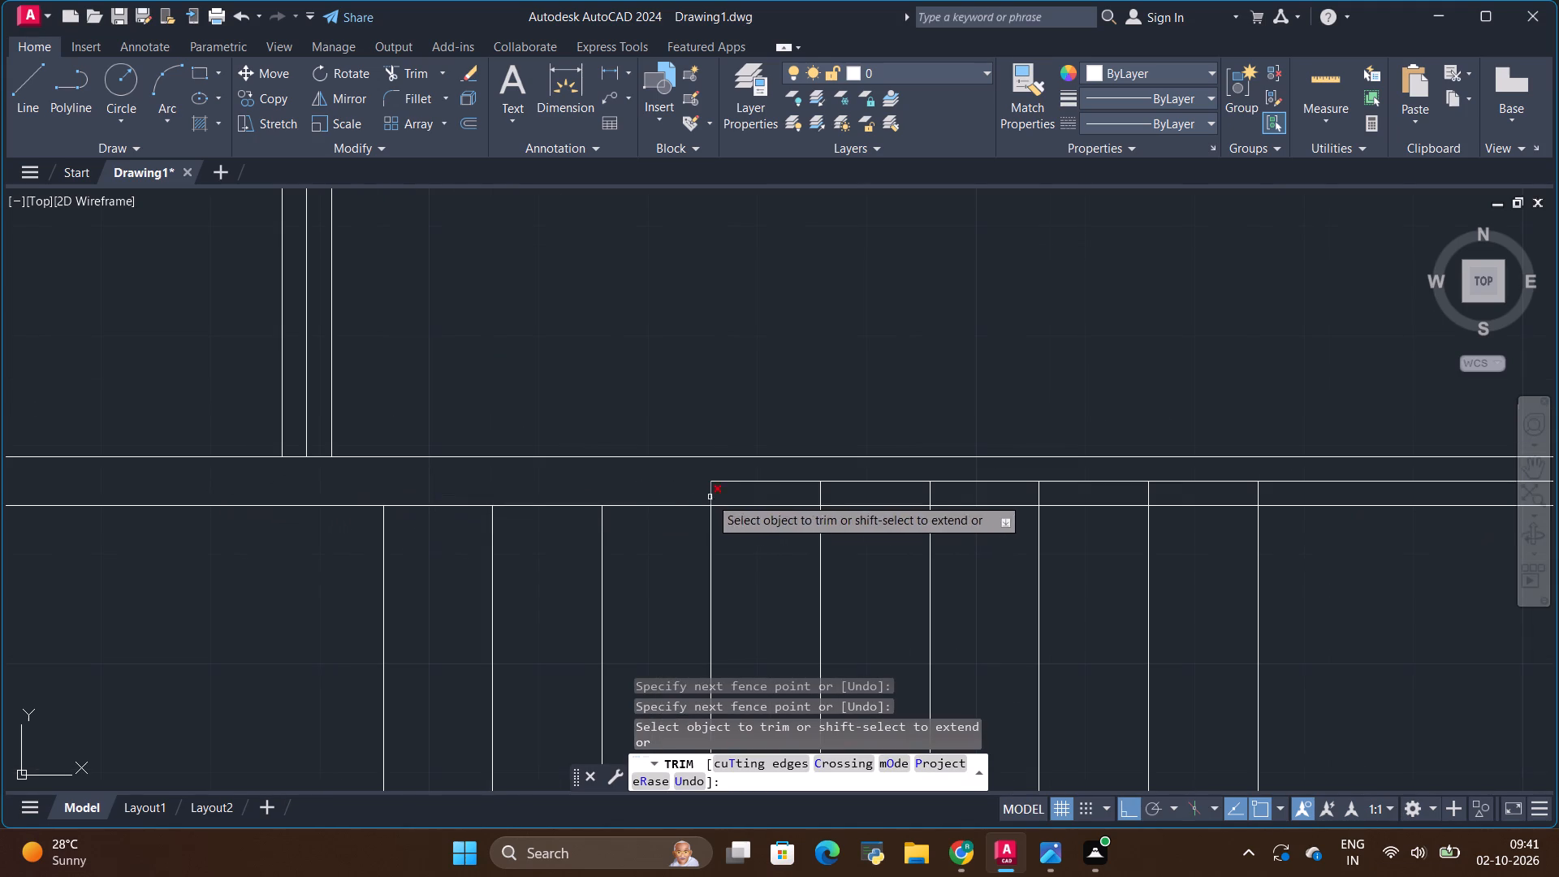
scroll(1047, 525, "up", 1)
left_click_drag(468, 482, 847, 473)
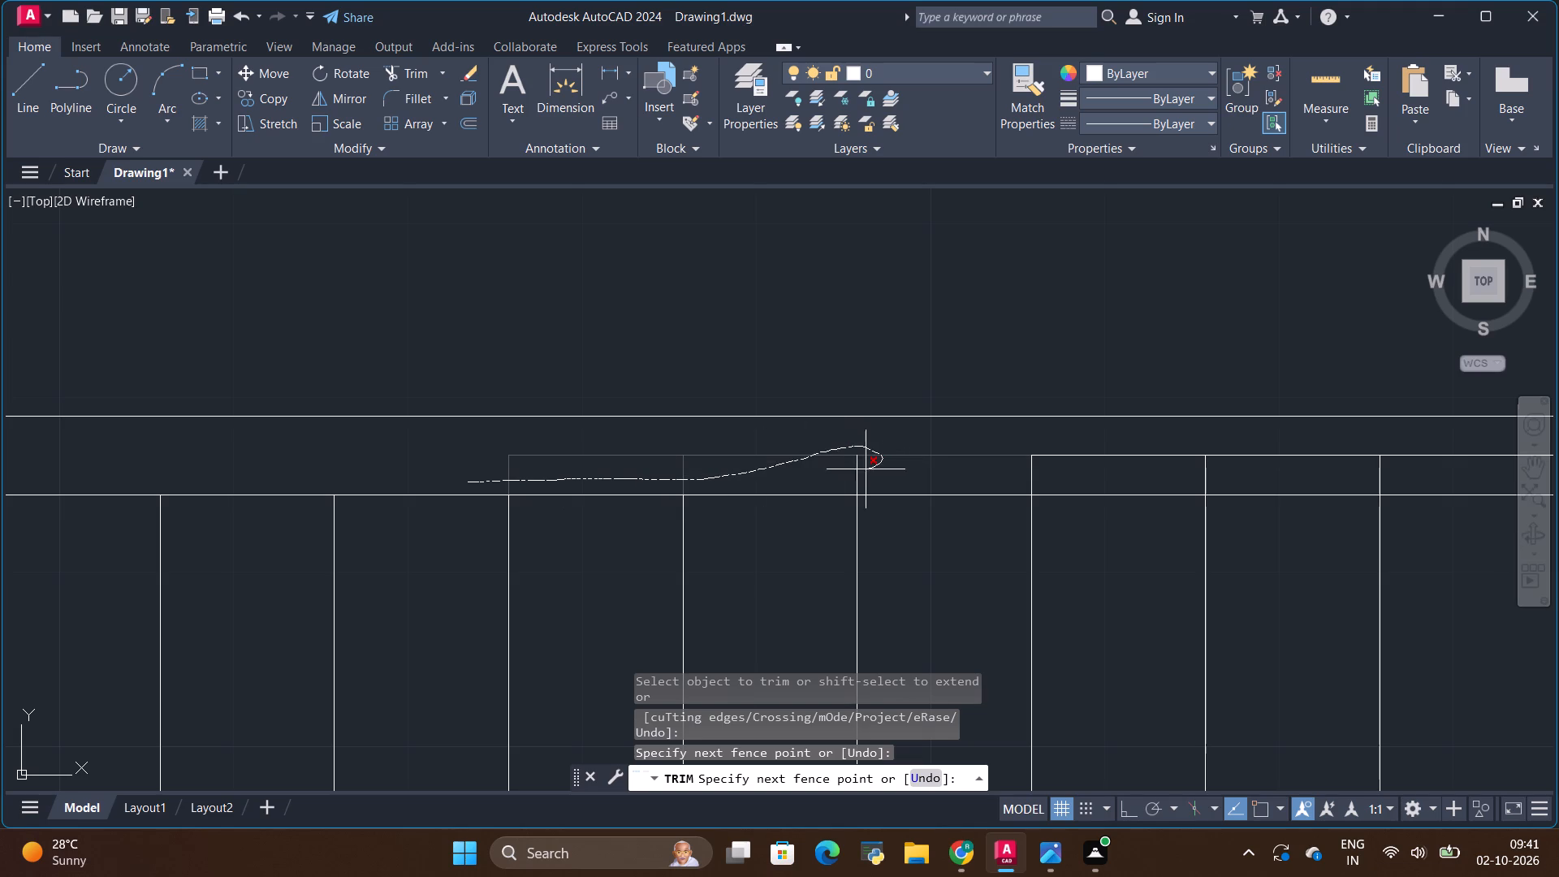
left_click_drag(847, 473, 1200, 473)
left_click_drag(1200, 473, 1388, 445)
Trim the vertical partition's centre line and the line closing its junction with the horizontal partition above the staircase.
scroll(1305, 461, "down", 3)
scroll(944, 406, "up", 3)
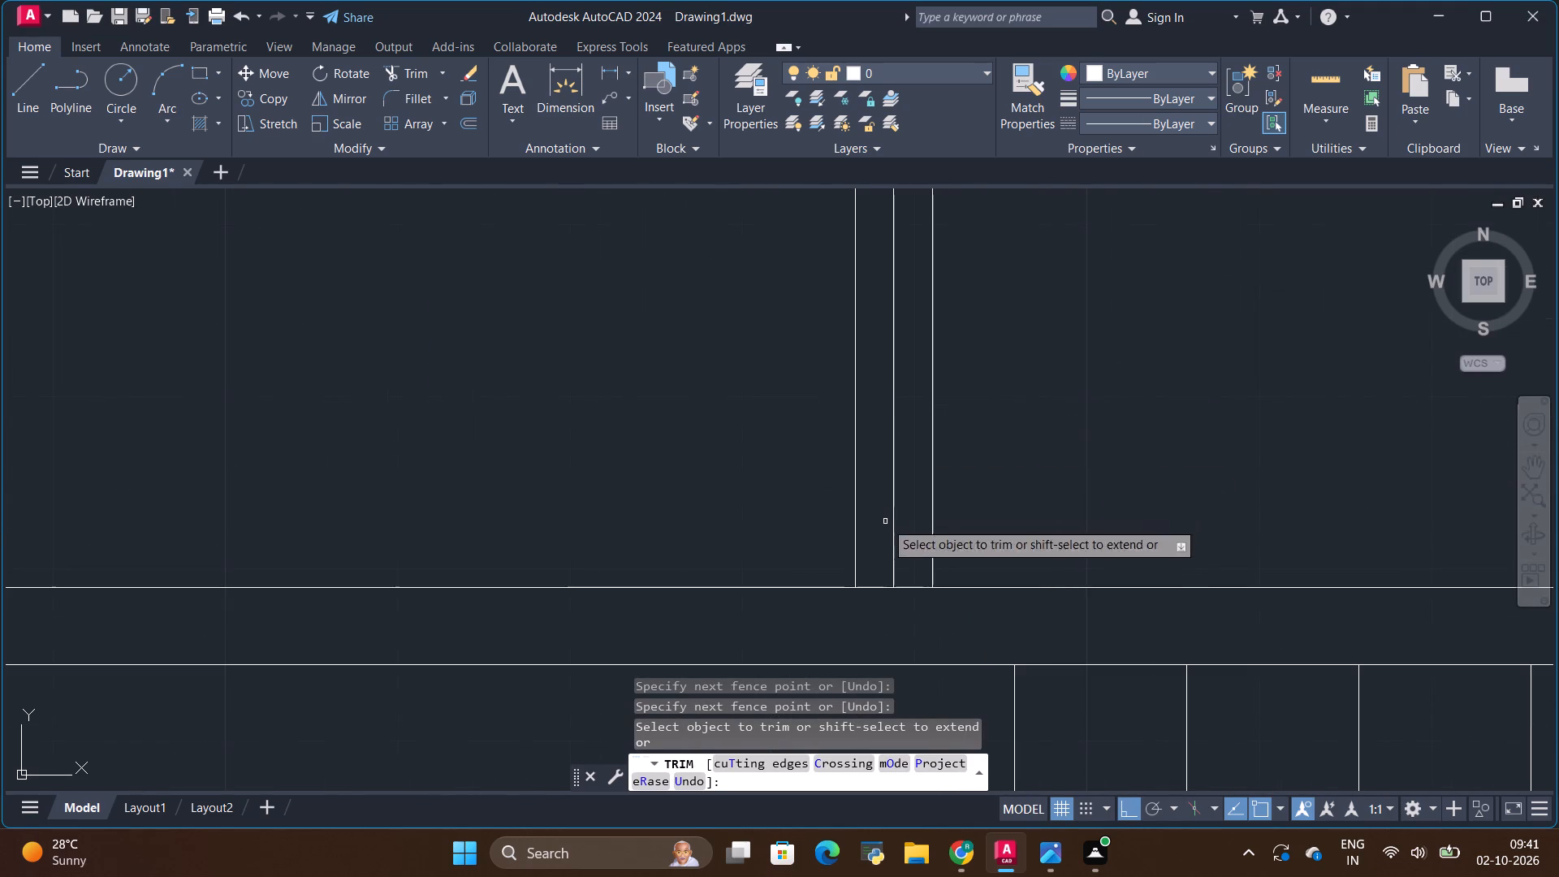
scroll(899, 615, "up", 2)
left_click_drag(893, 472, 894, 518)
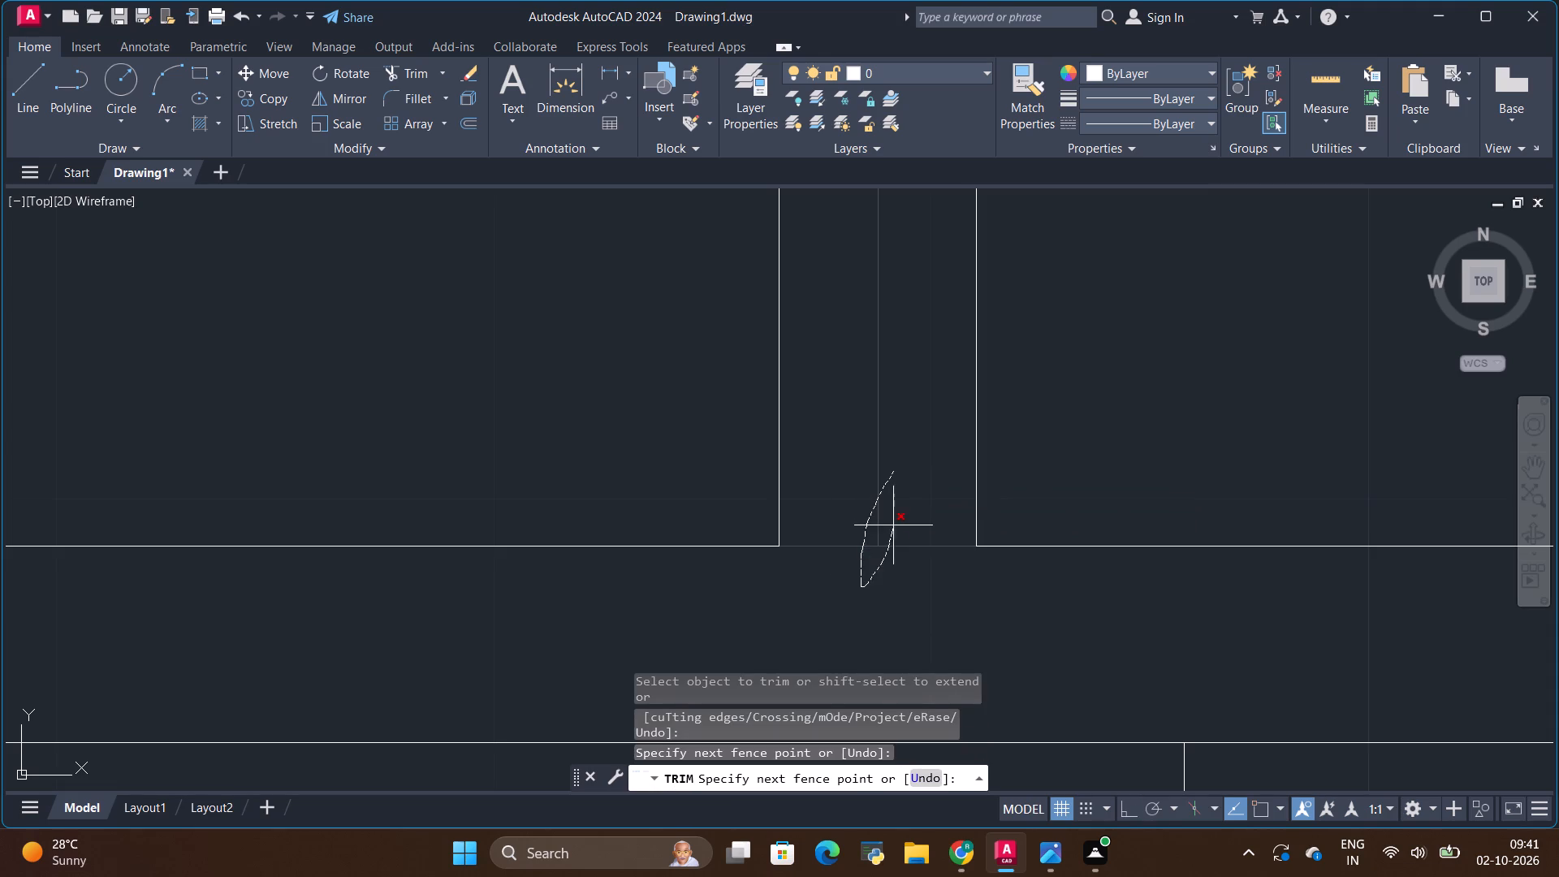
left_click_drag(894, 518, 894, 517)
Trim the centre line and overlapping line ends at the upper-left corner of the room above the staircase, and finish trimming.
scroll(880, 568, "down", 7)
scroll(891, 290, "up", 4)
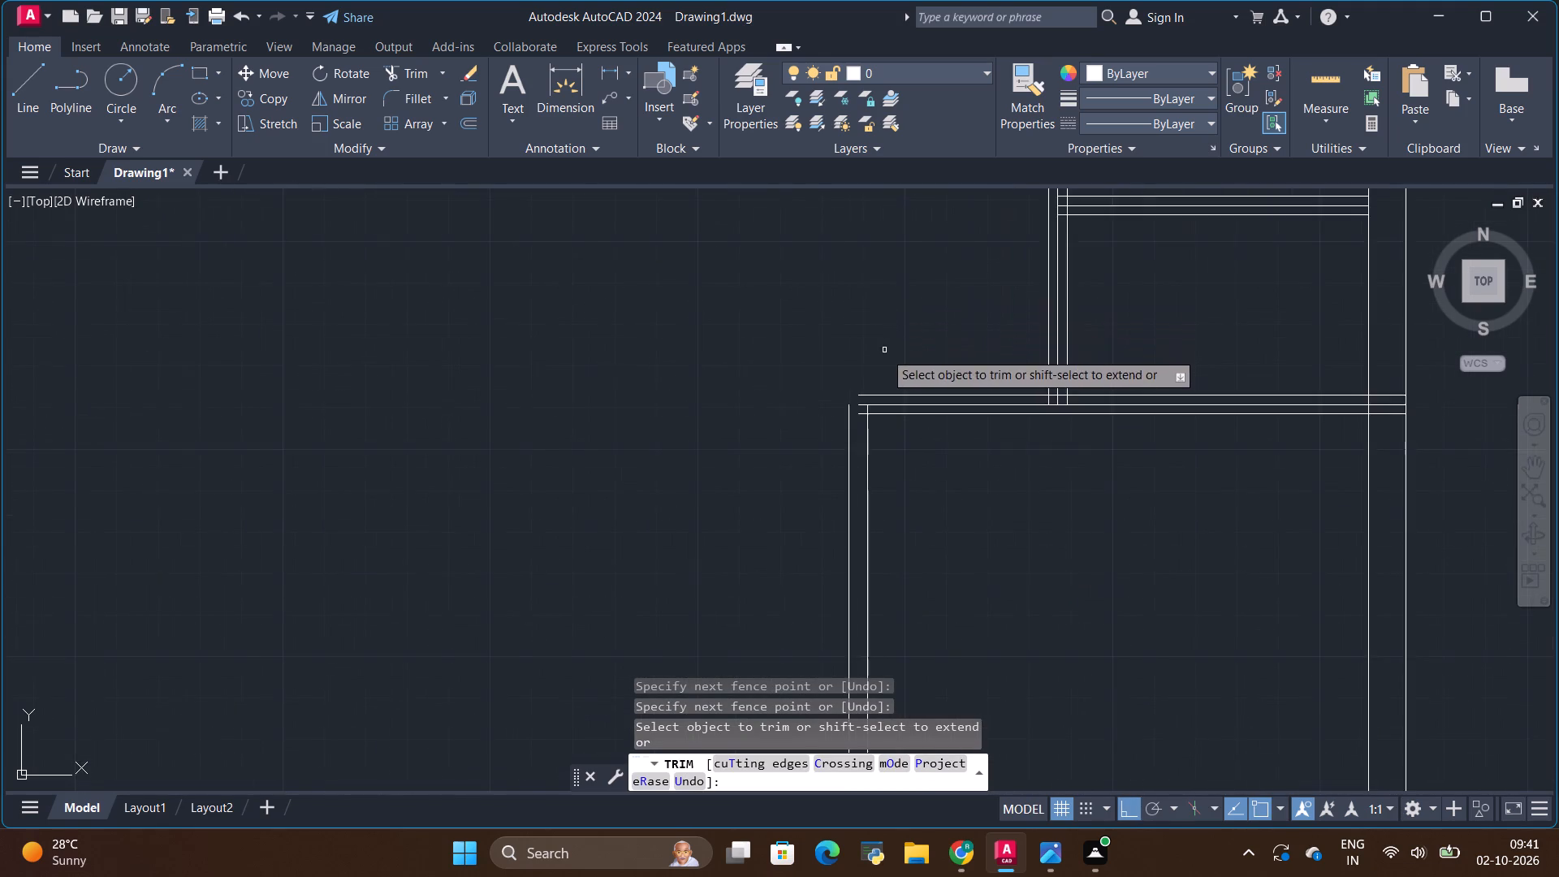
scroll(884, 352, "up", 1)
scroll(758, 438, "down", 2)
scroll(789, 532, "up", 1)
scroll(759, 473, "up", 2)
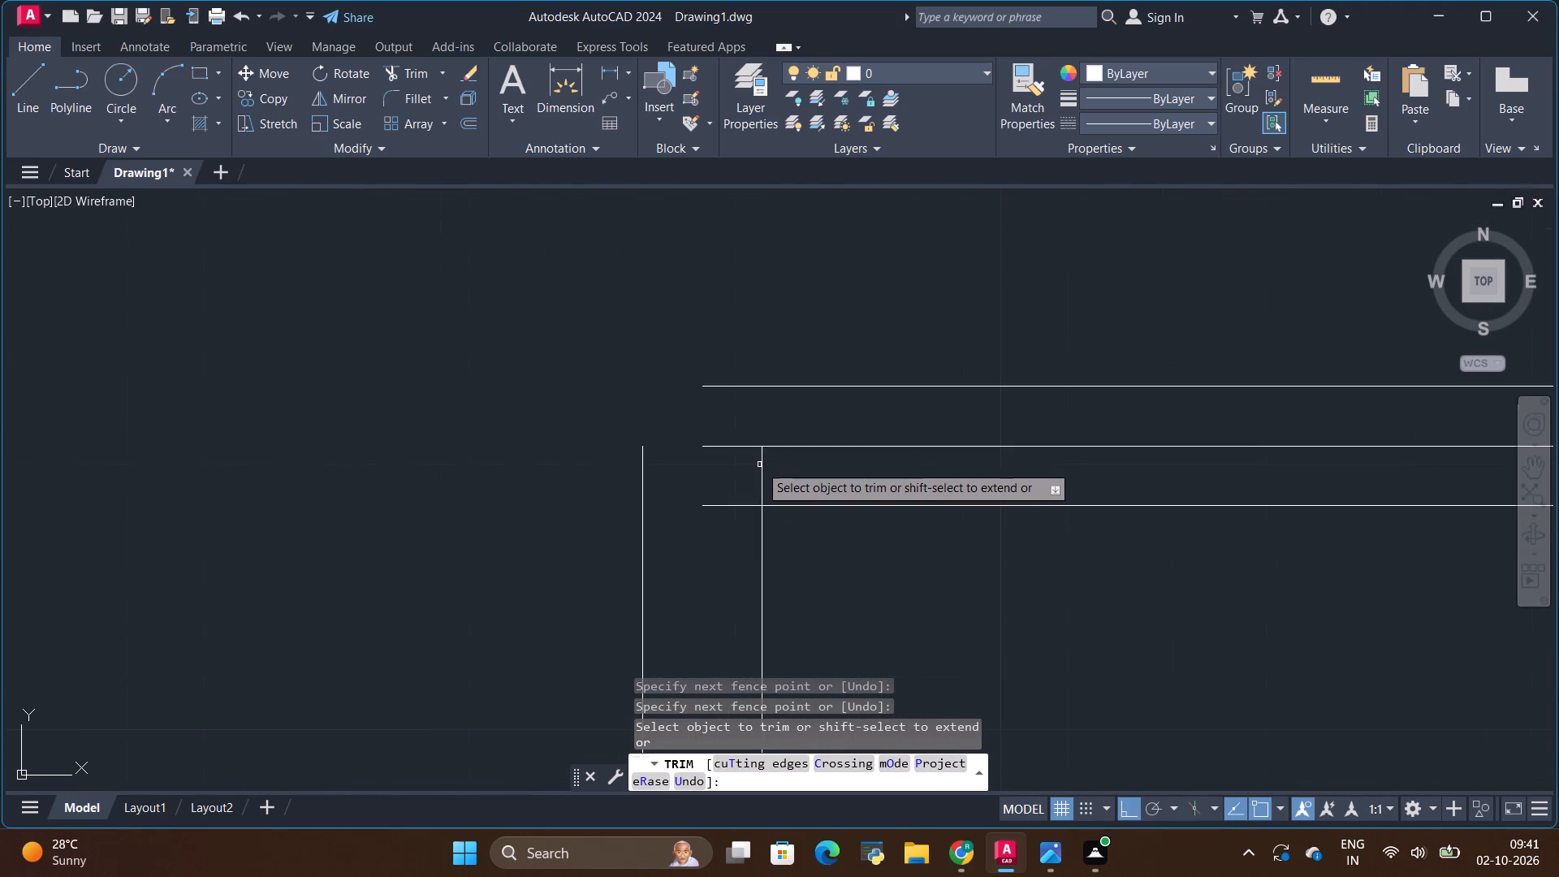
left_click_drag(736, 516, 726, 471)
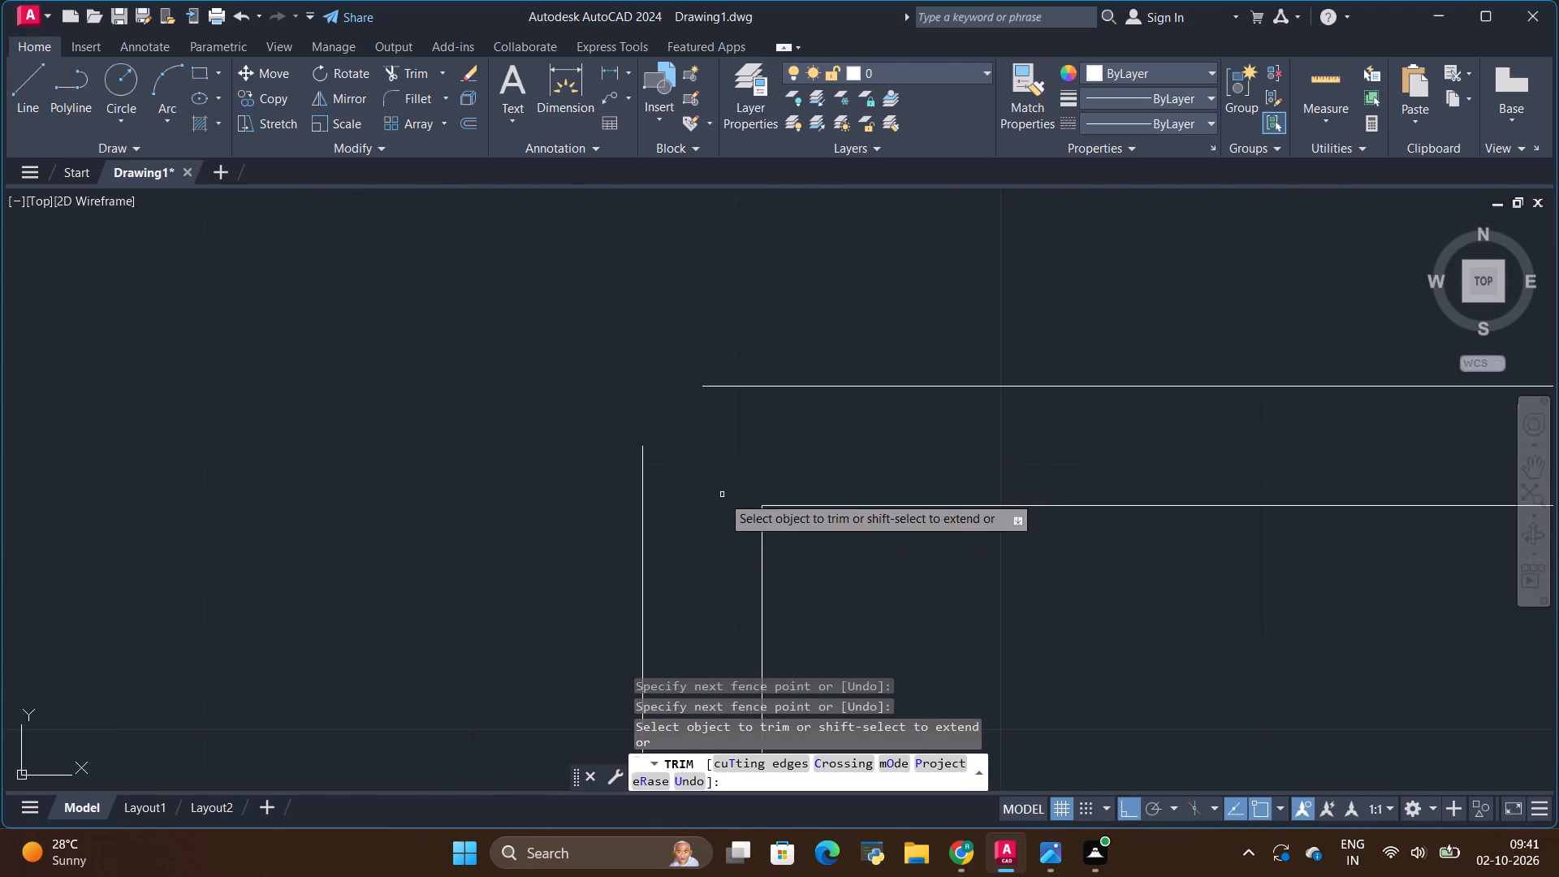
key("space")
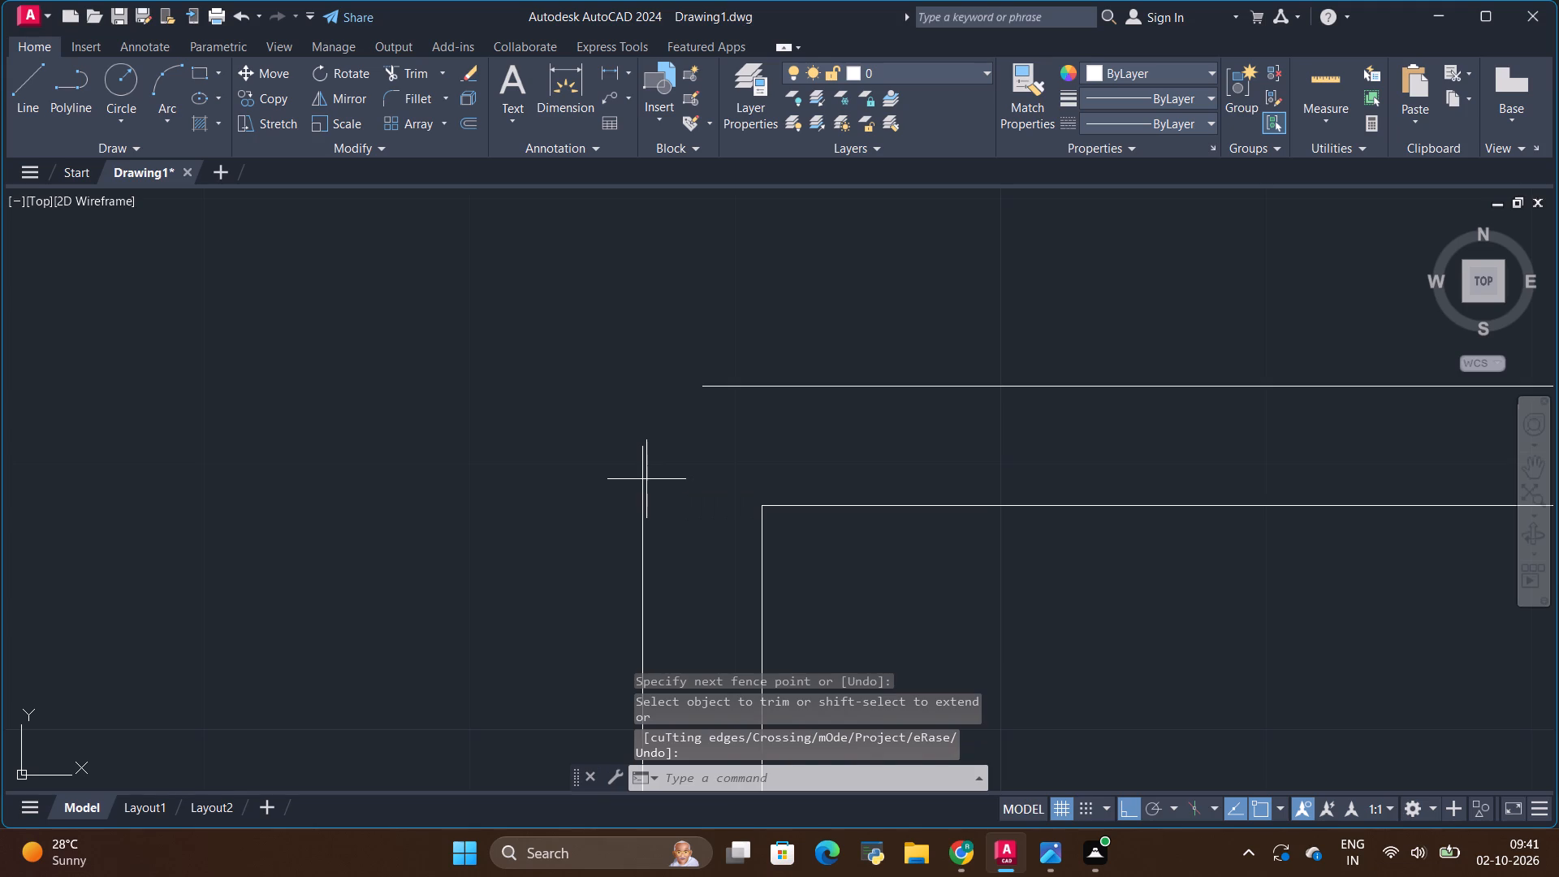
Stretch the two outer partition lines 2.25" each so they meet at the upper-left corner of the room above the staircase.
left_click(646, 479)
left_click(645, 486)
left_click(644, 489)
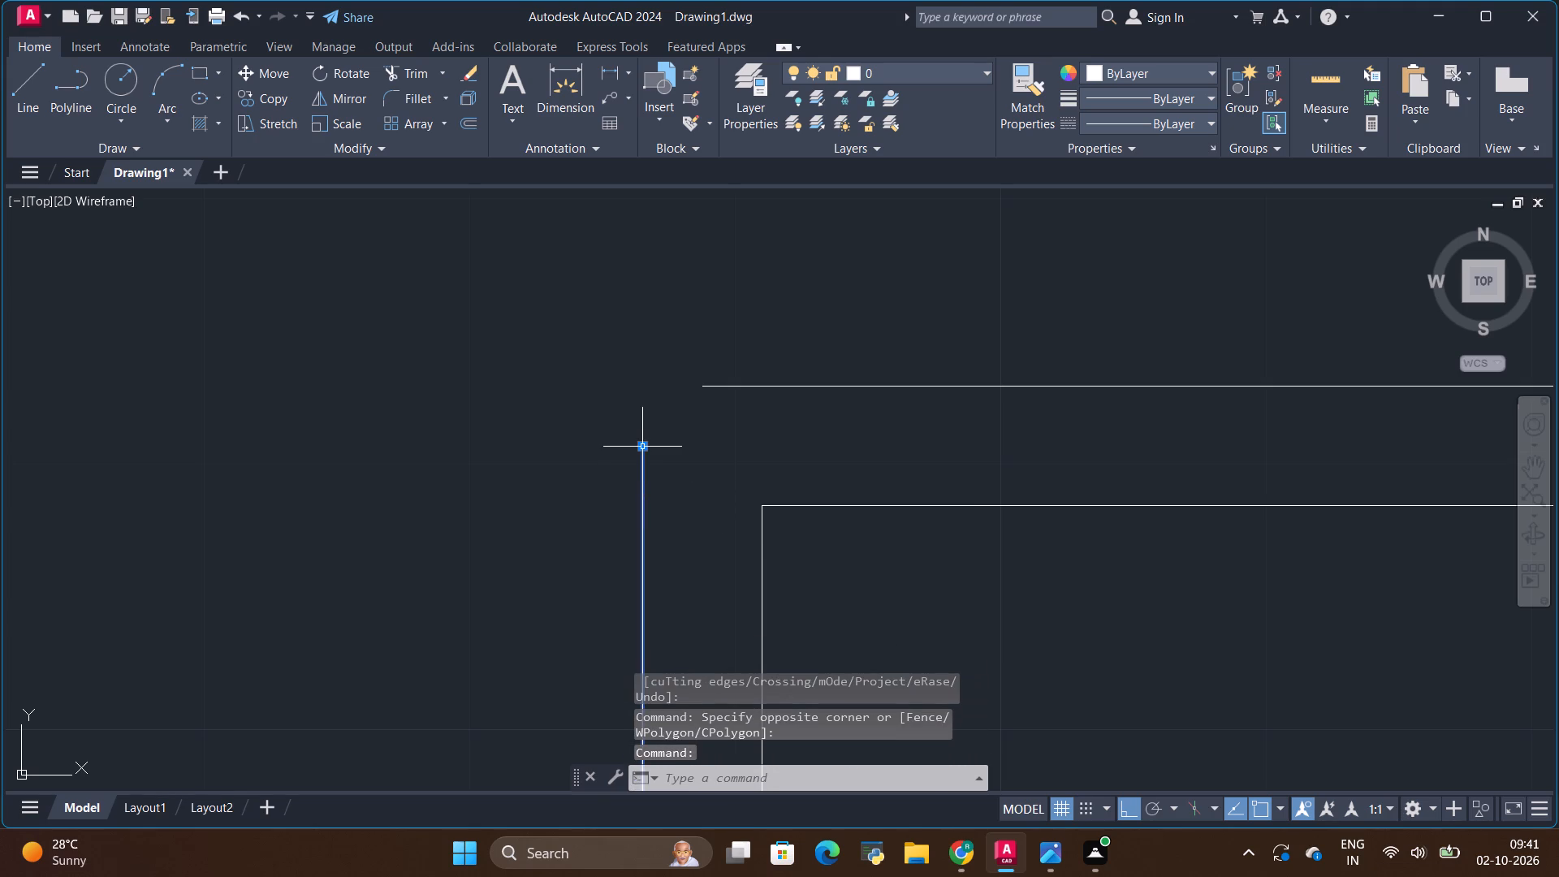
left_click(644, 446)
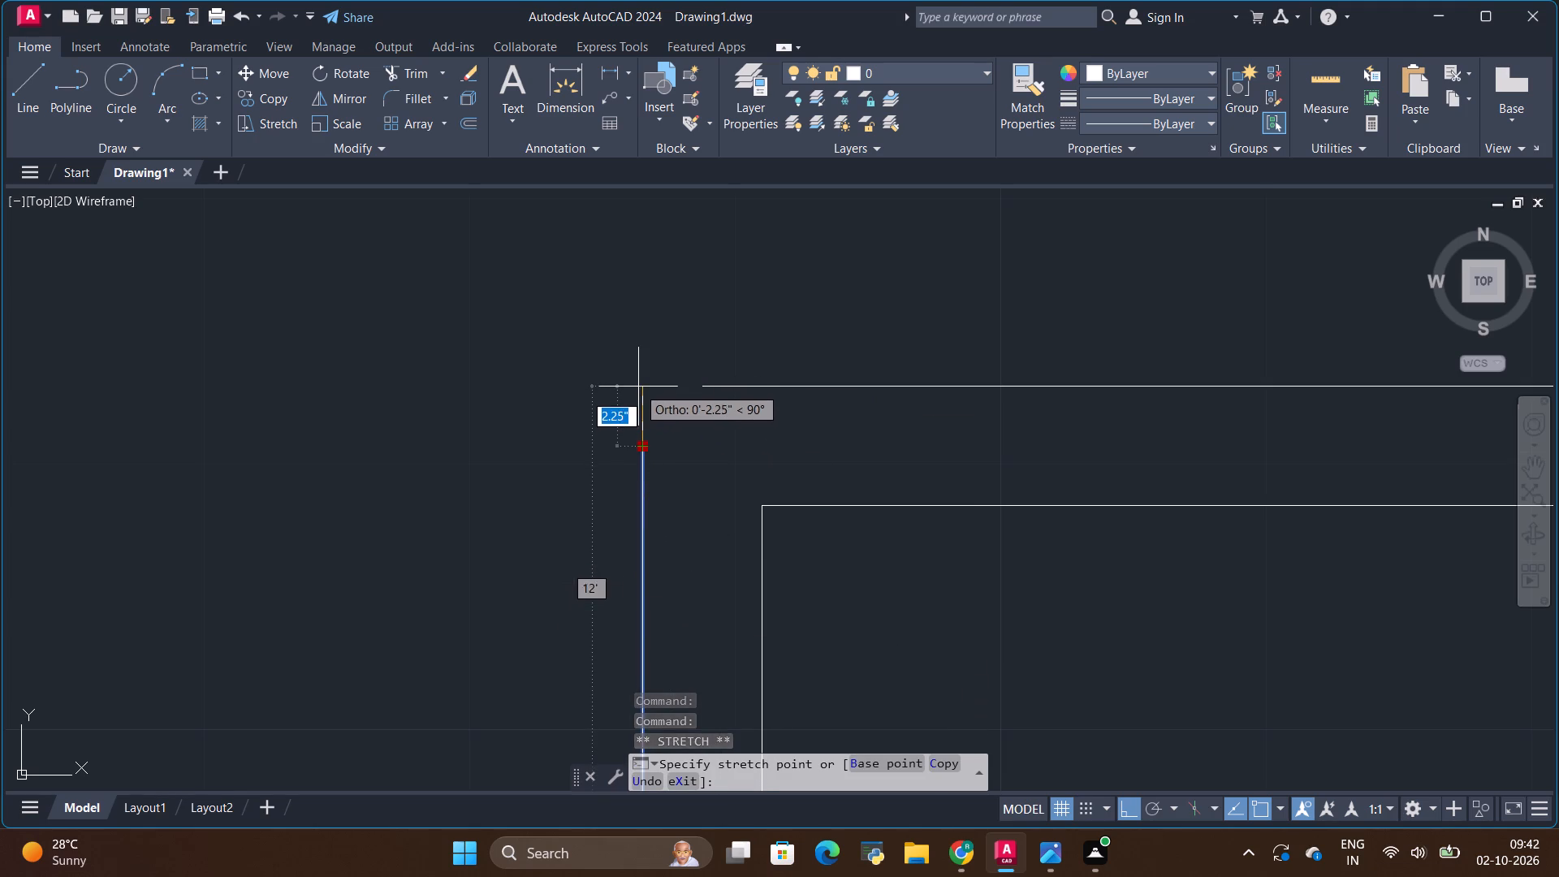
left_click(638, 387)
left_click(711, 387)
left_click(700, 390)
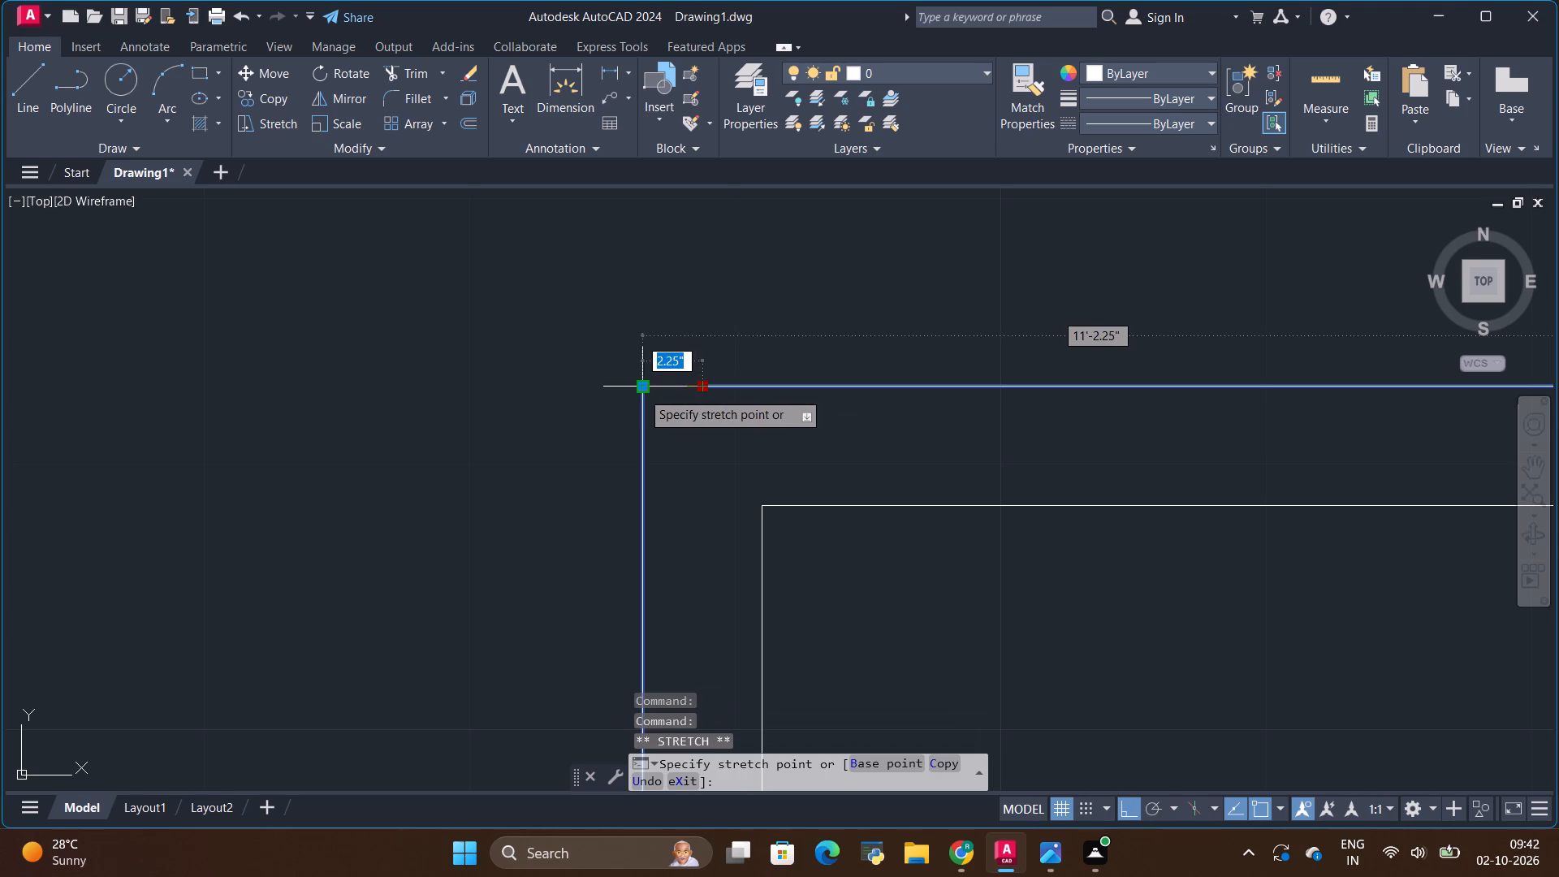
left_click(641, 391)
key("Escape")
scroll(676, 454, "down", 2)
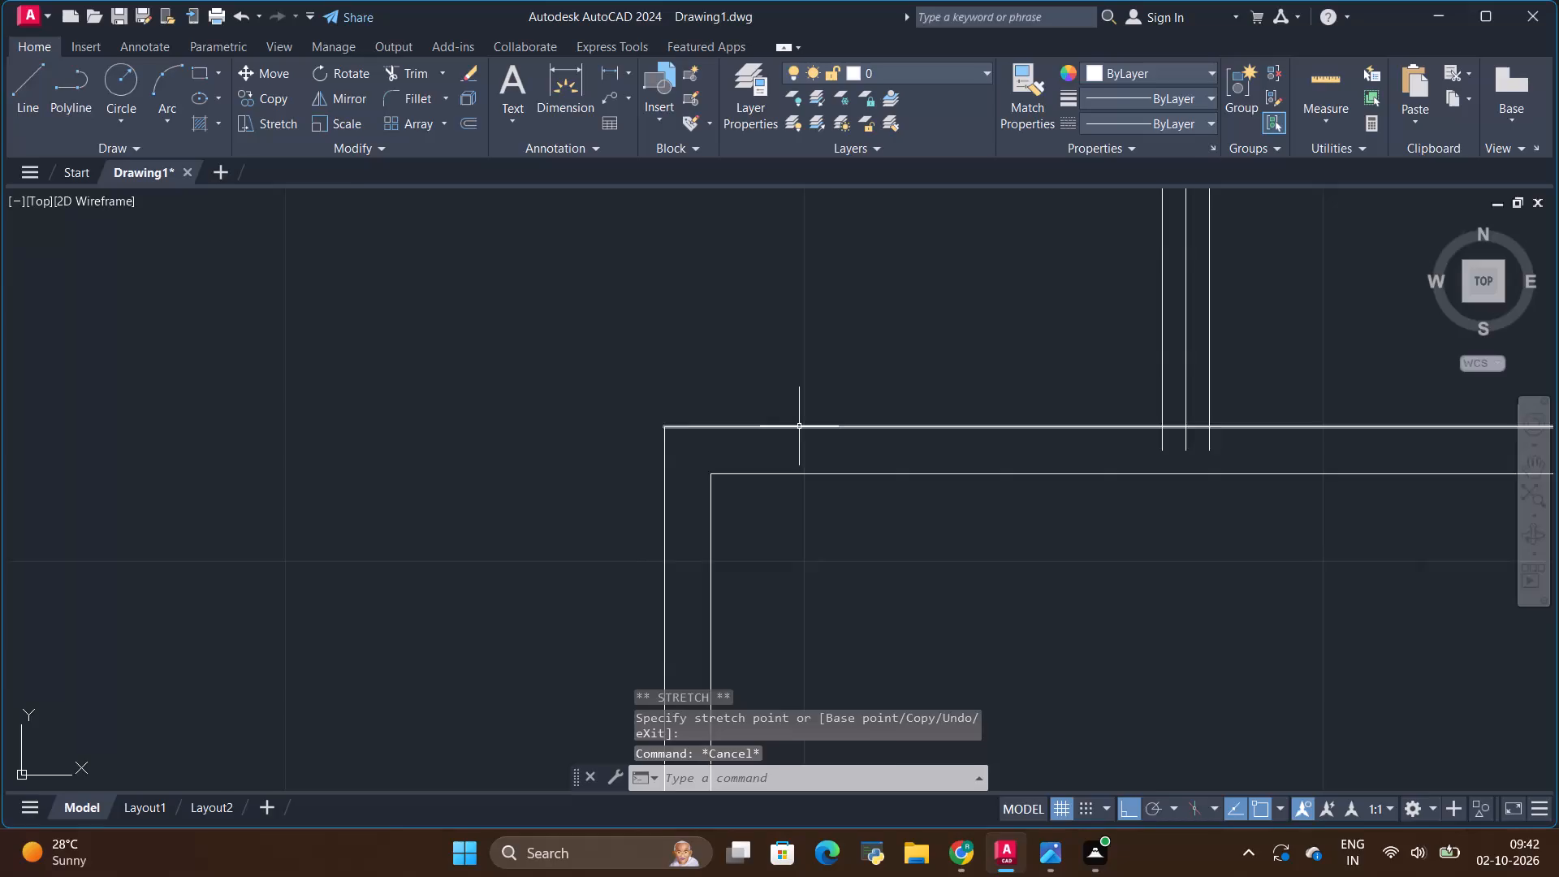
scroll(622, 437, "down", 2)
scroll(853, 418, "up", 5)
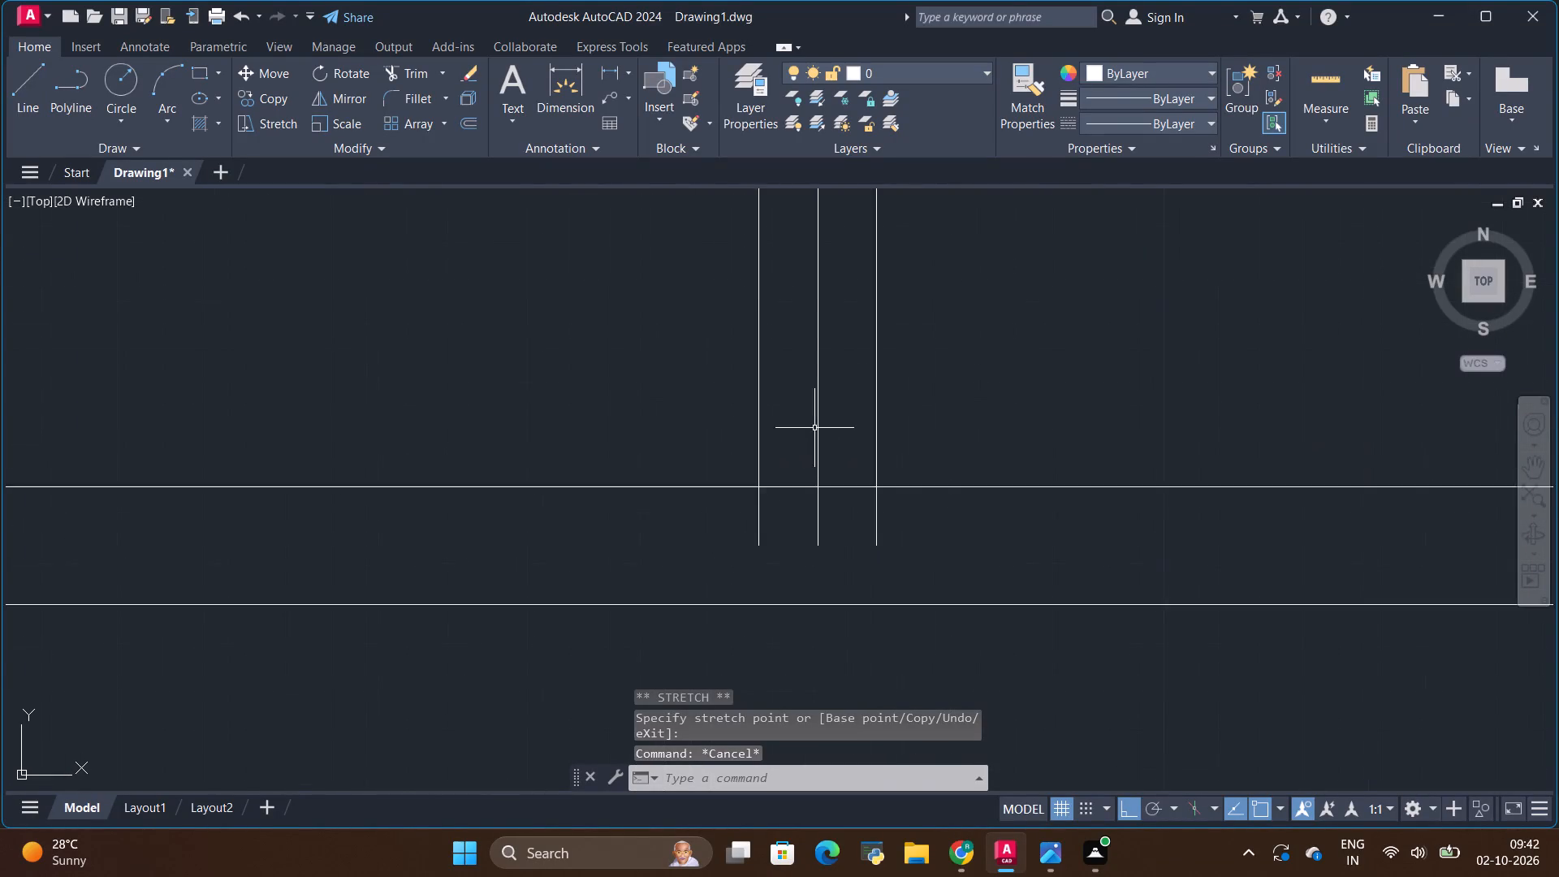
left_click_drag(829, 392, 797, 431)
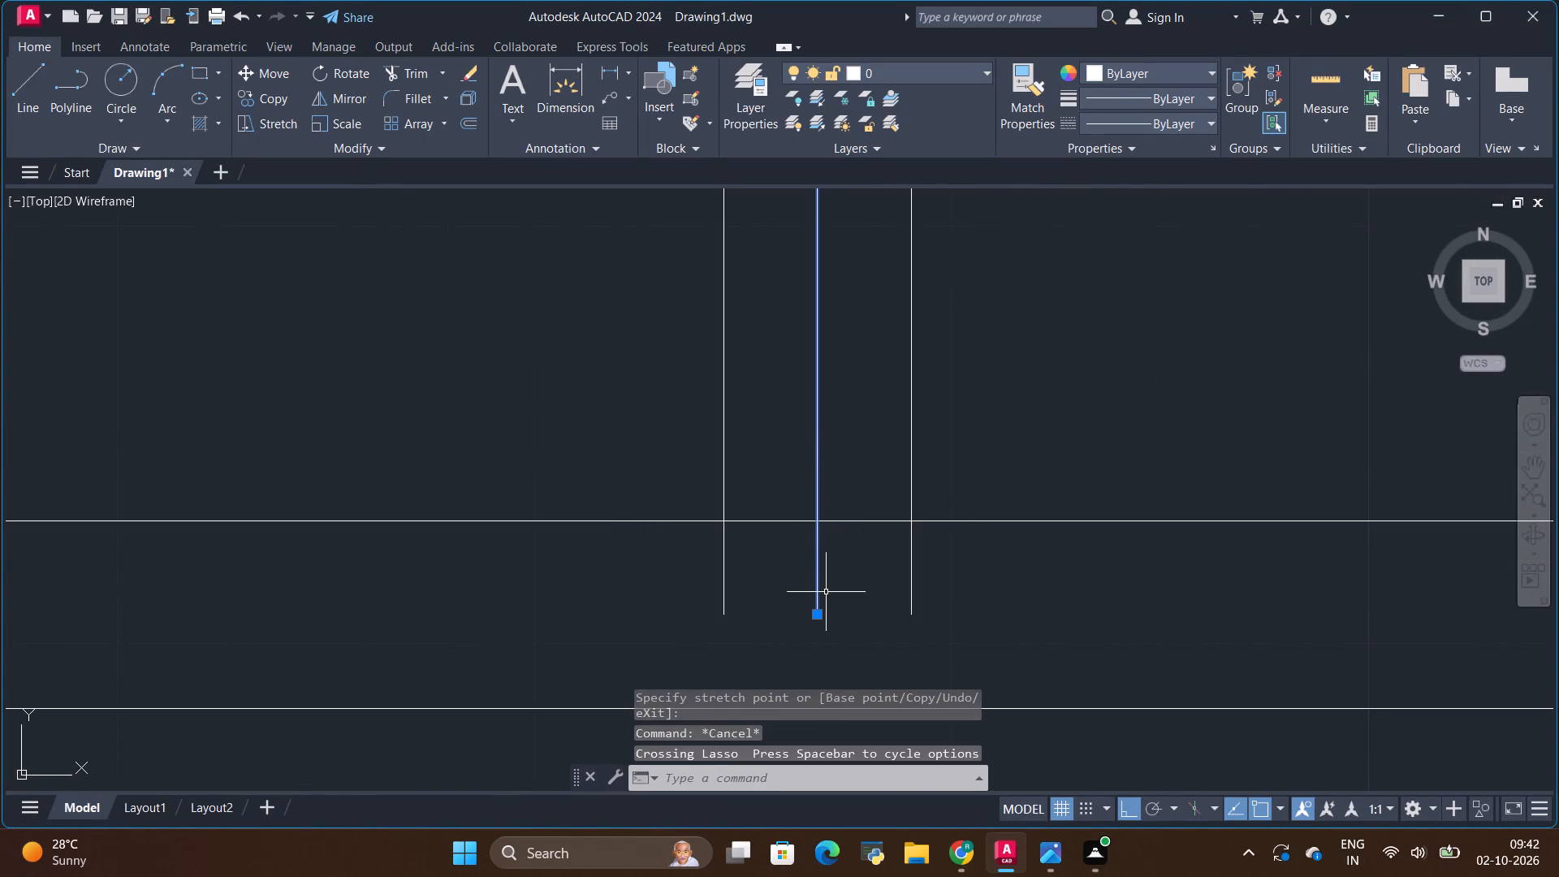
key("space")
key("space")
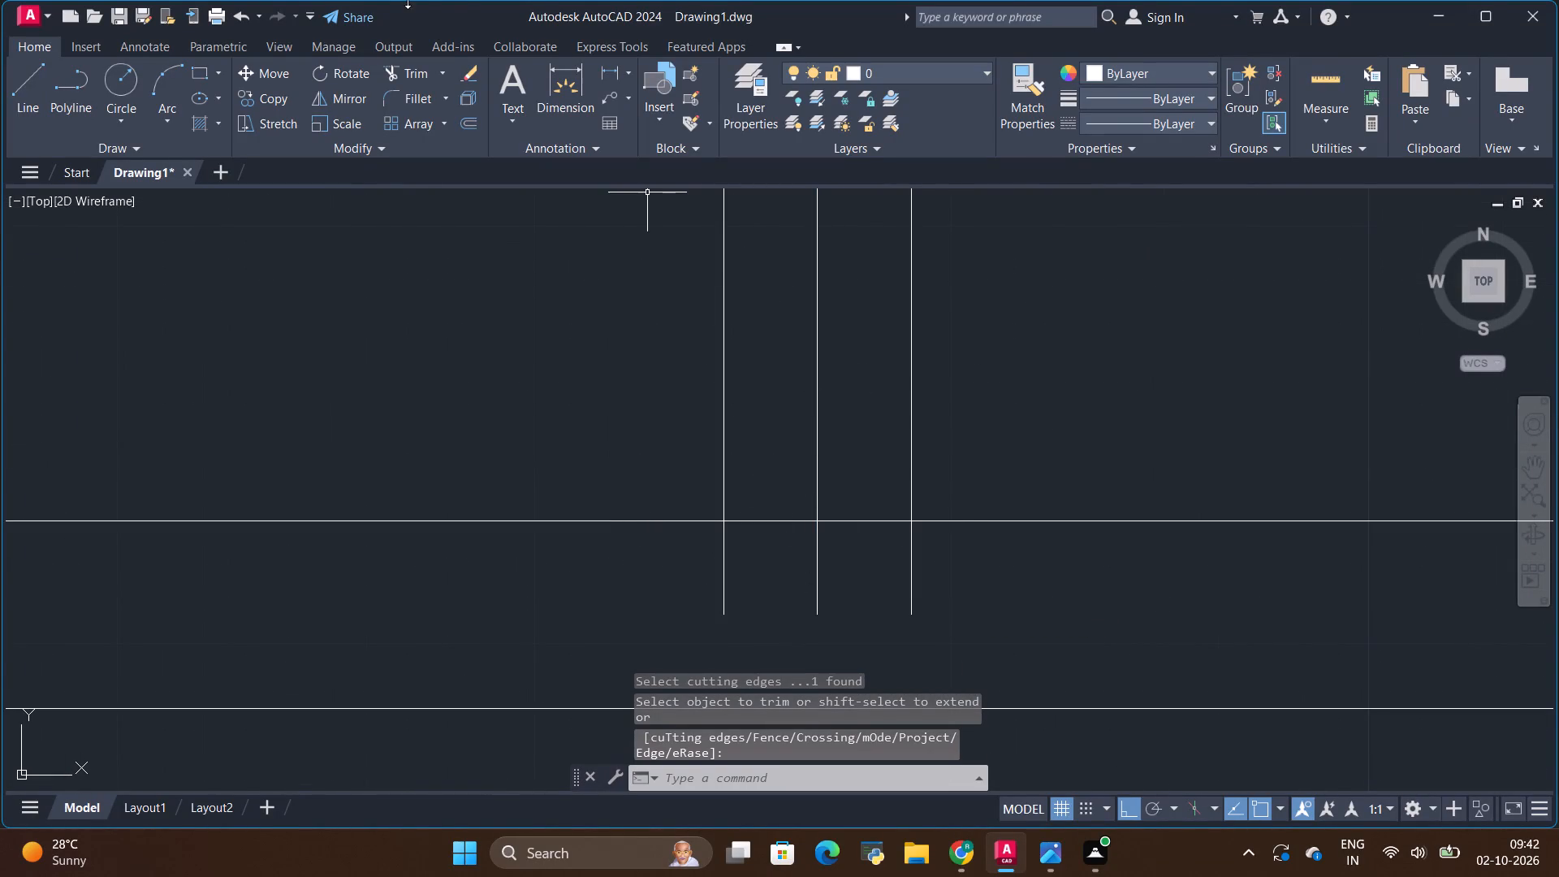
Trim the centre line of the toilet block's vertical partition and its overhanging ends at the lower horizontal partition.
left_click(404, 69)
left_click_drag(822, 308, 805, 350)
left_click_drag(706, 567, 975, 546)
Trim the line ends of the partition between the two toilets back to the vertical wall face, and remove its centre line.
scroll(429, 538, "down", 3)
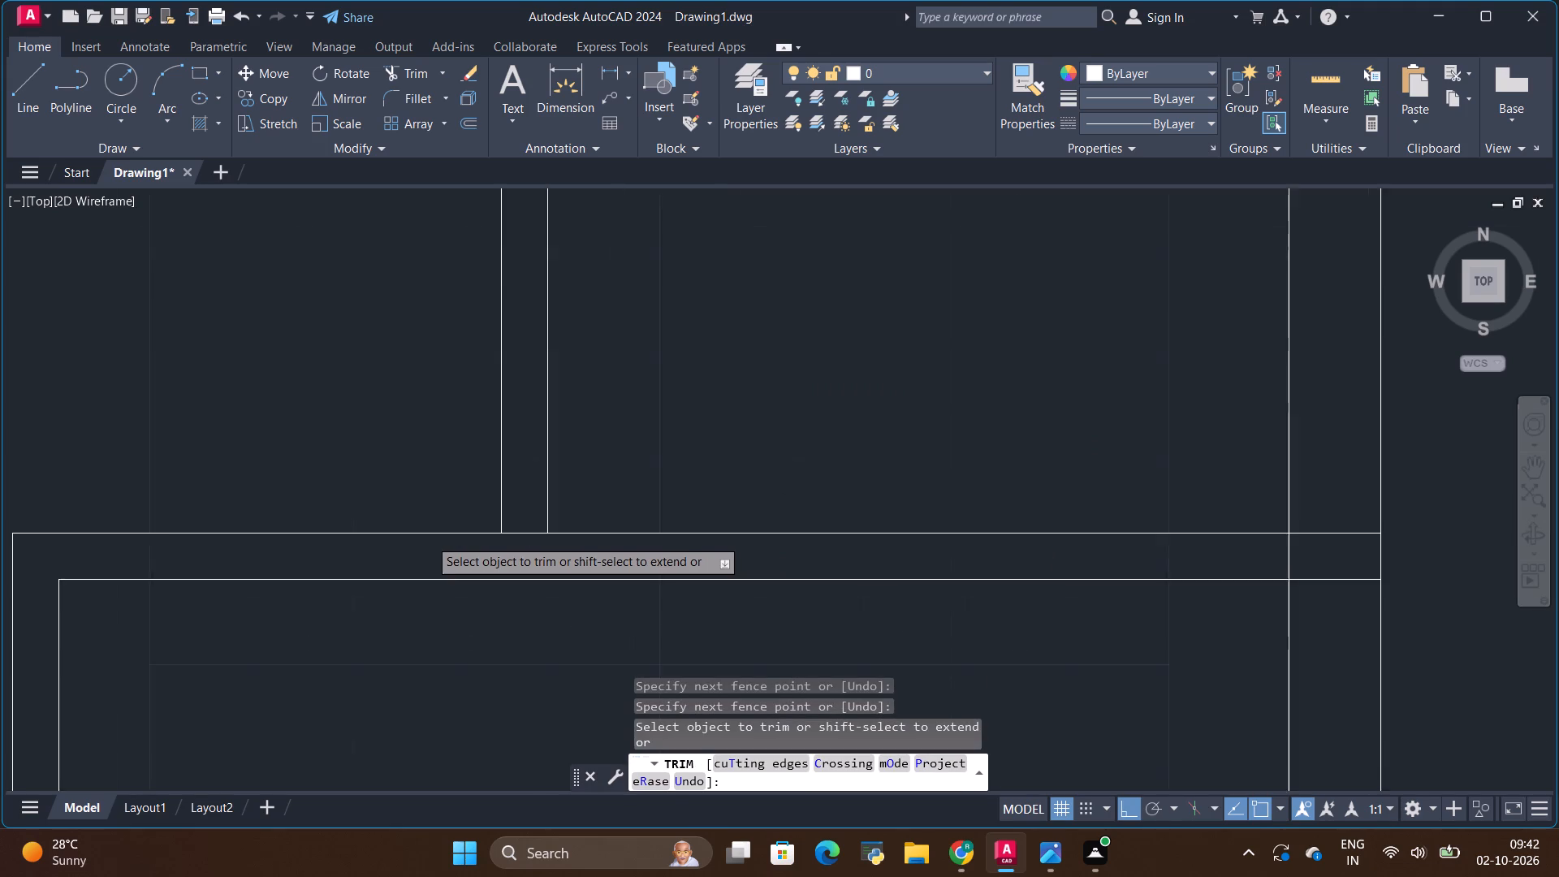
scroll(429, 538, "down", 2)
scroll(499, 353, "up", 2)
scroll(378, 288, "up", 2)
scroll(583, 417, "up", 1)
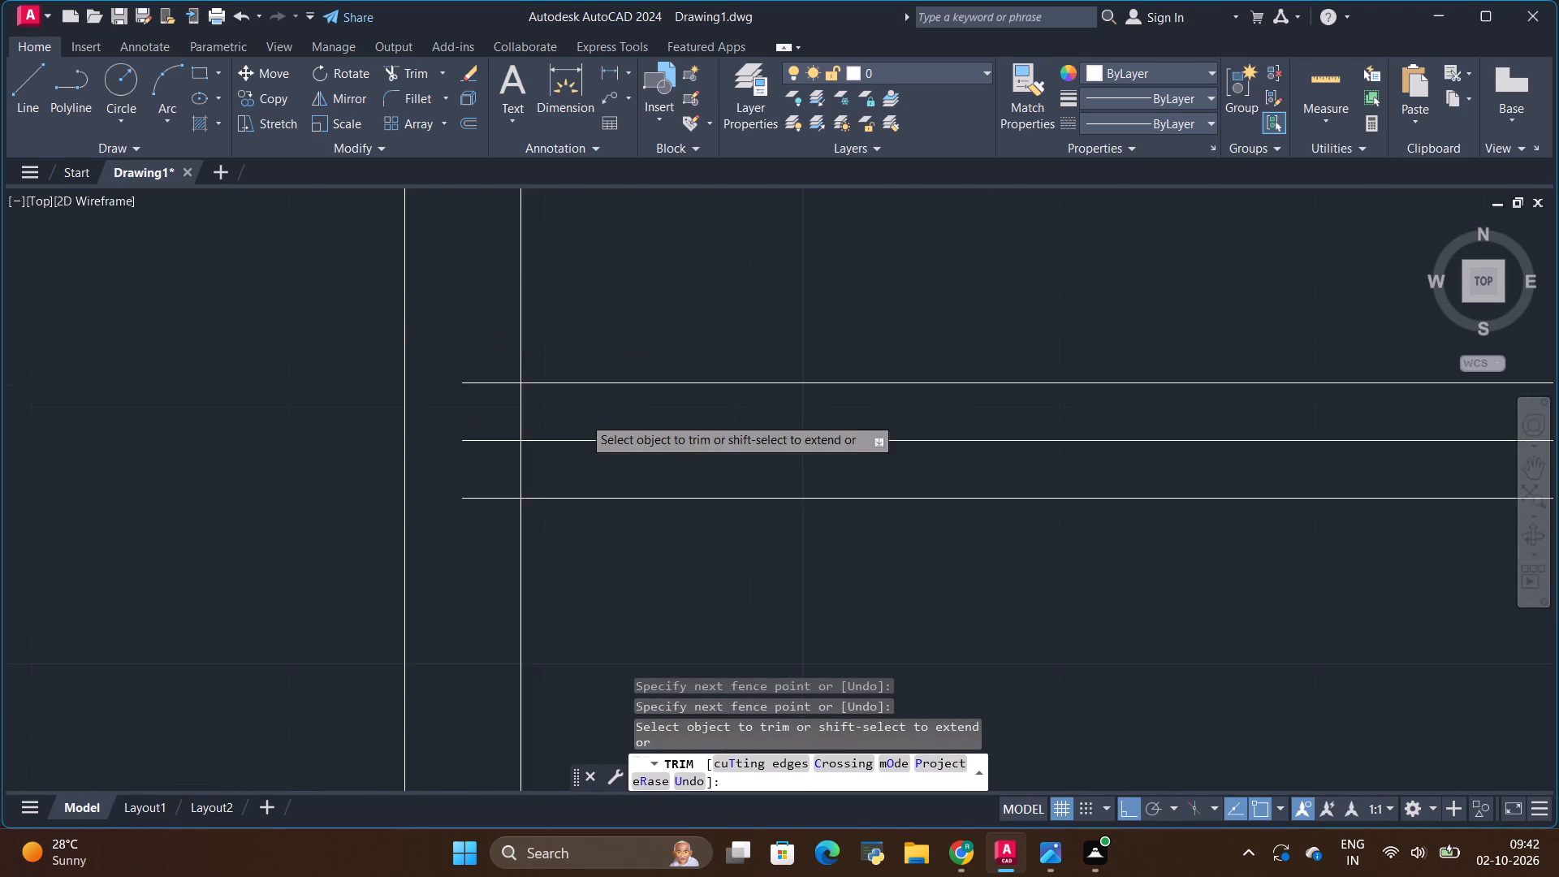
scroll(583, 417, "up", 1)
left_click_drag(279, 279, 321, 650)
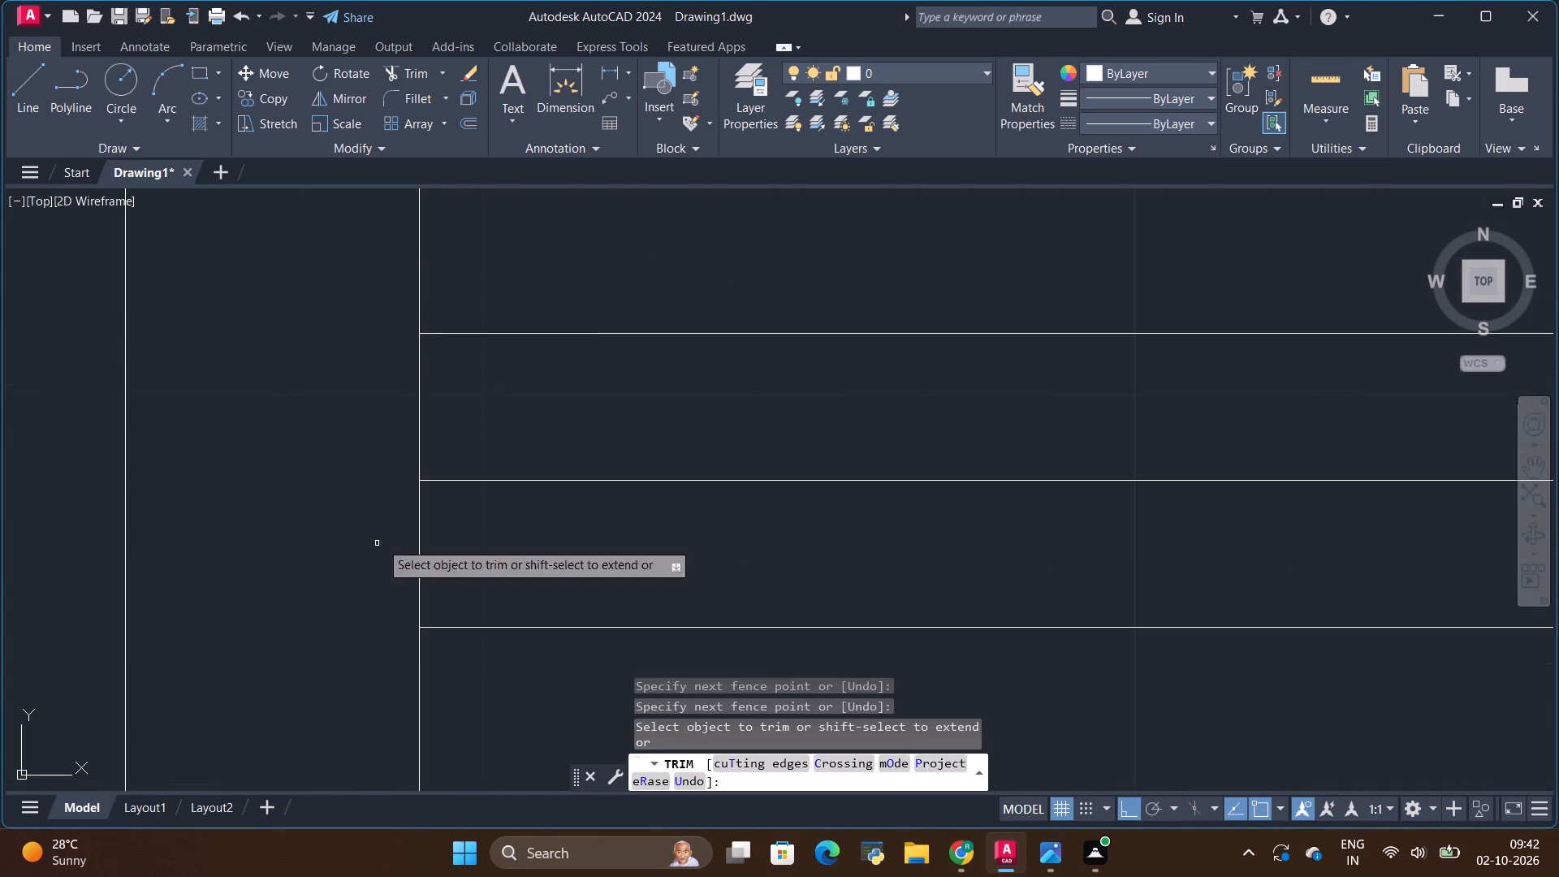
left_click_drag(474, 432, 506, 493)
Trim the horizontal partition's centre line and the vertical wall's overhanging ends at the top of the toilet block.
scroll(178, 431, "down", 4)
scroll(541, 460, "down", 3)
scroll(442, 303, "up", 2)
scroll(489, 438, "up", 3)
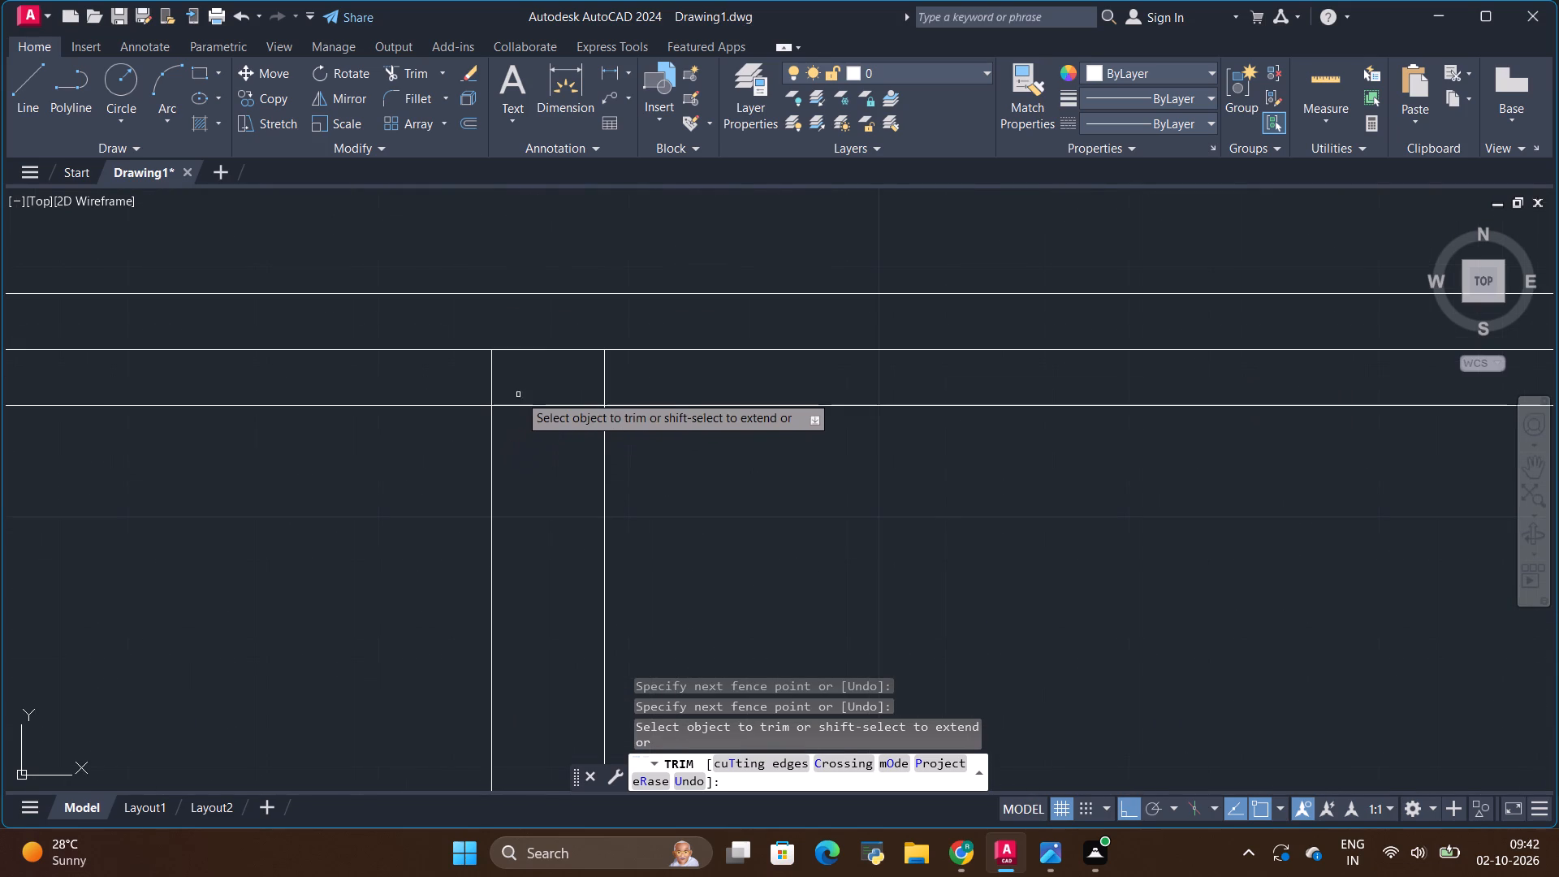
left_click_drag(533, 342, 555, 347)
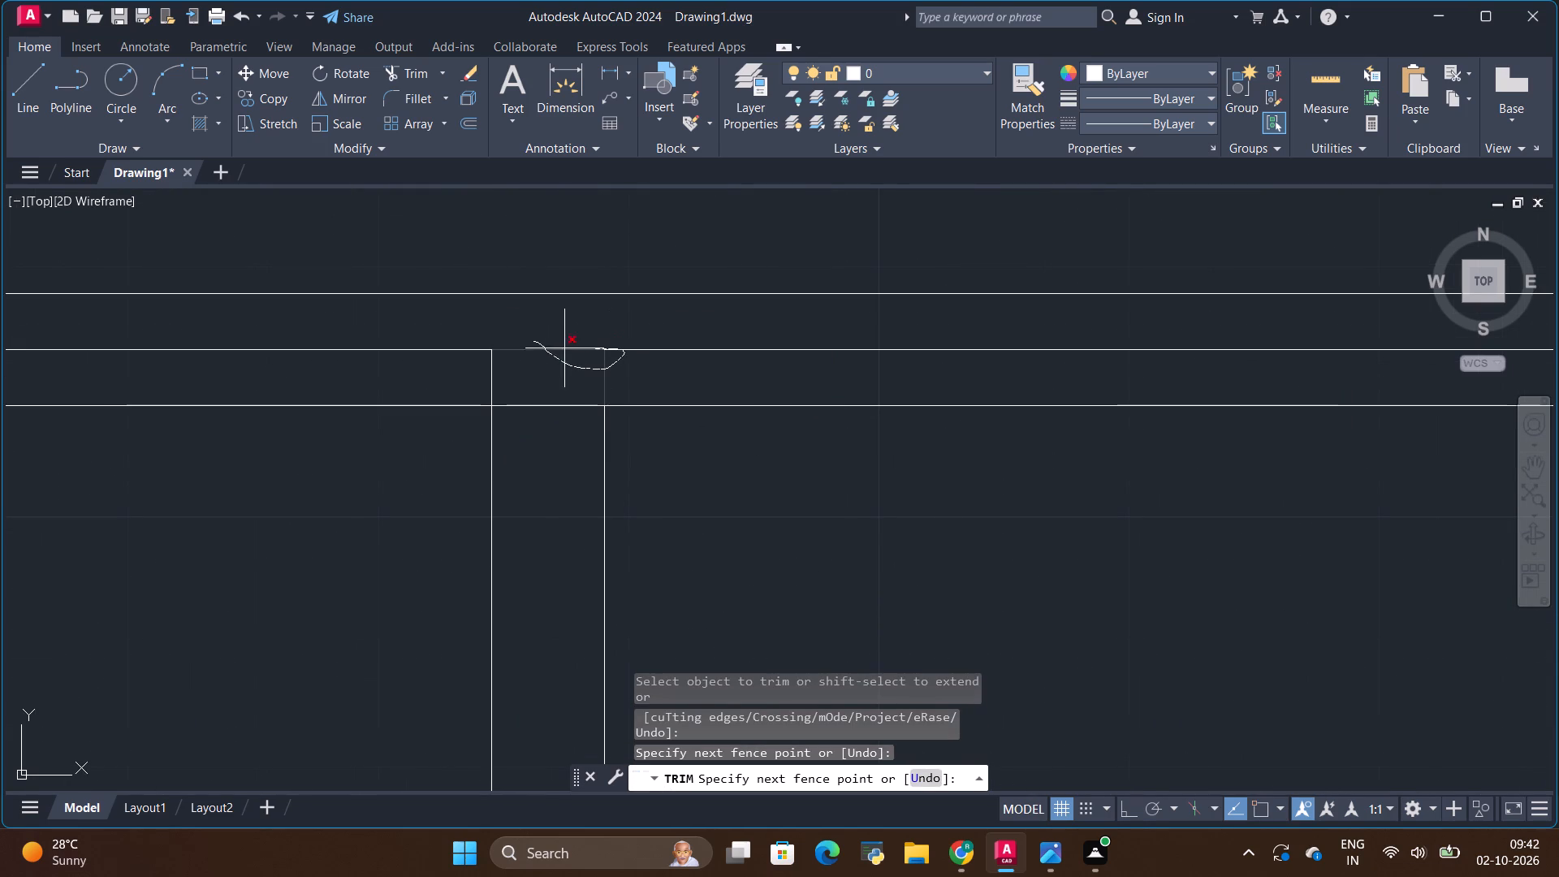
left_click_drag(555, 347, 683, 344)
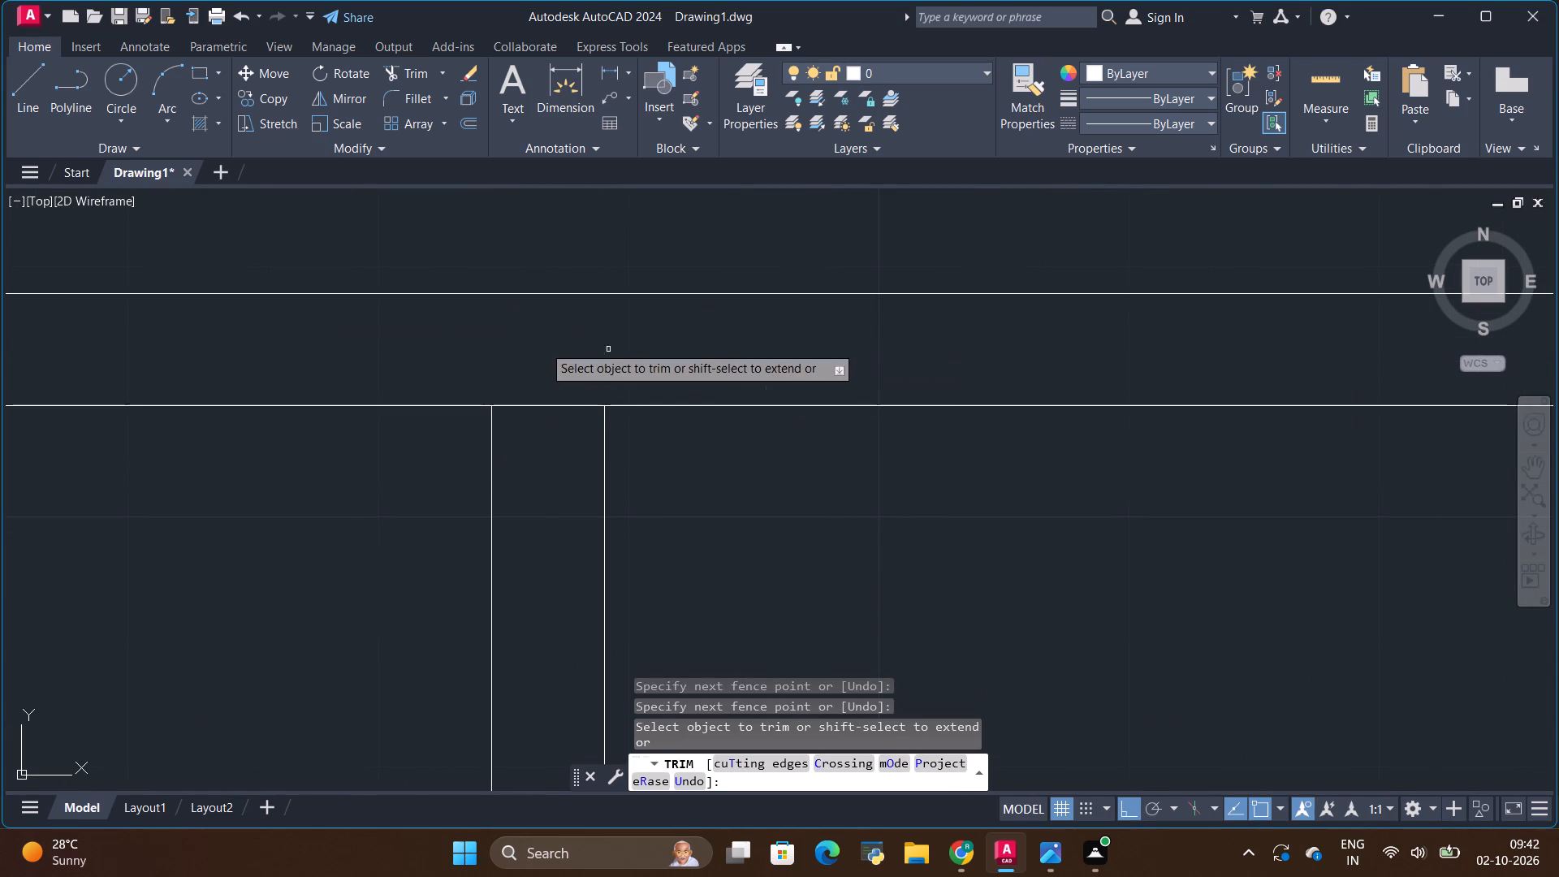
Trim the pooja room's lower partition at its left junction, removing its centre line and the vertical wall's line segments inside the junction.
scroll(78, 337, "down", 4)
scroll(322, 378, "down", 3)
scroll(209, 290, "up", 3)
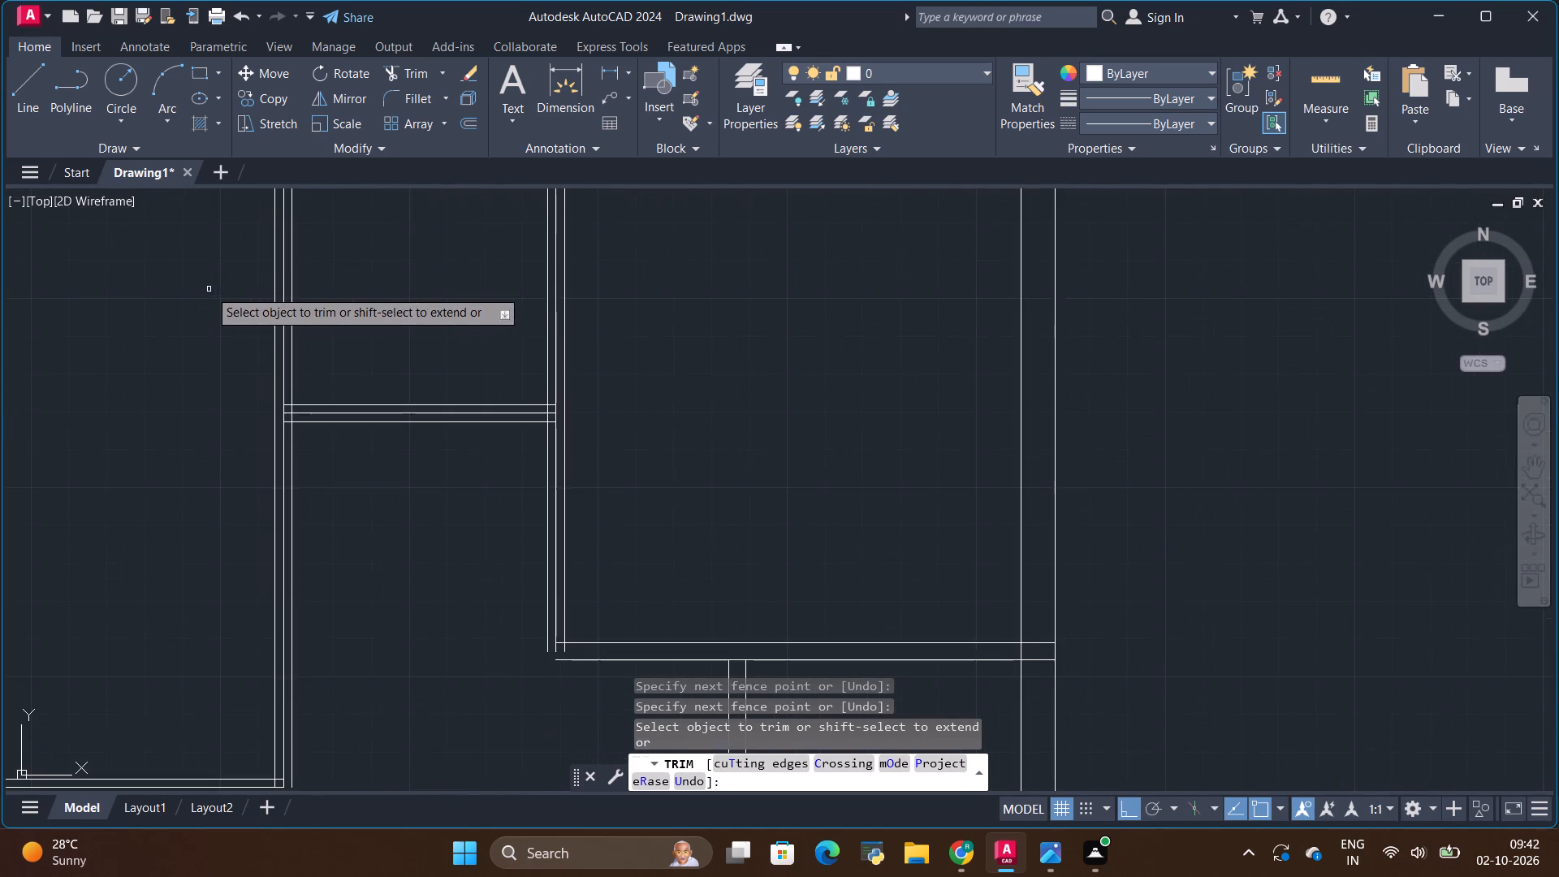
scroll(339, 325, "up", 2)
scroll(215, 564, "up", 3)
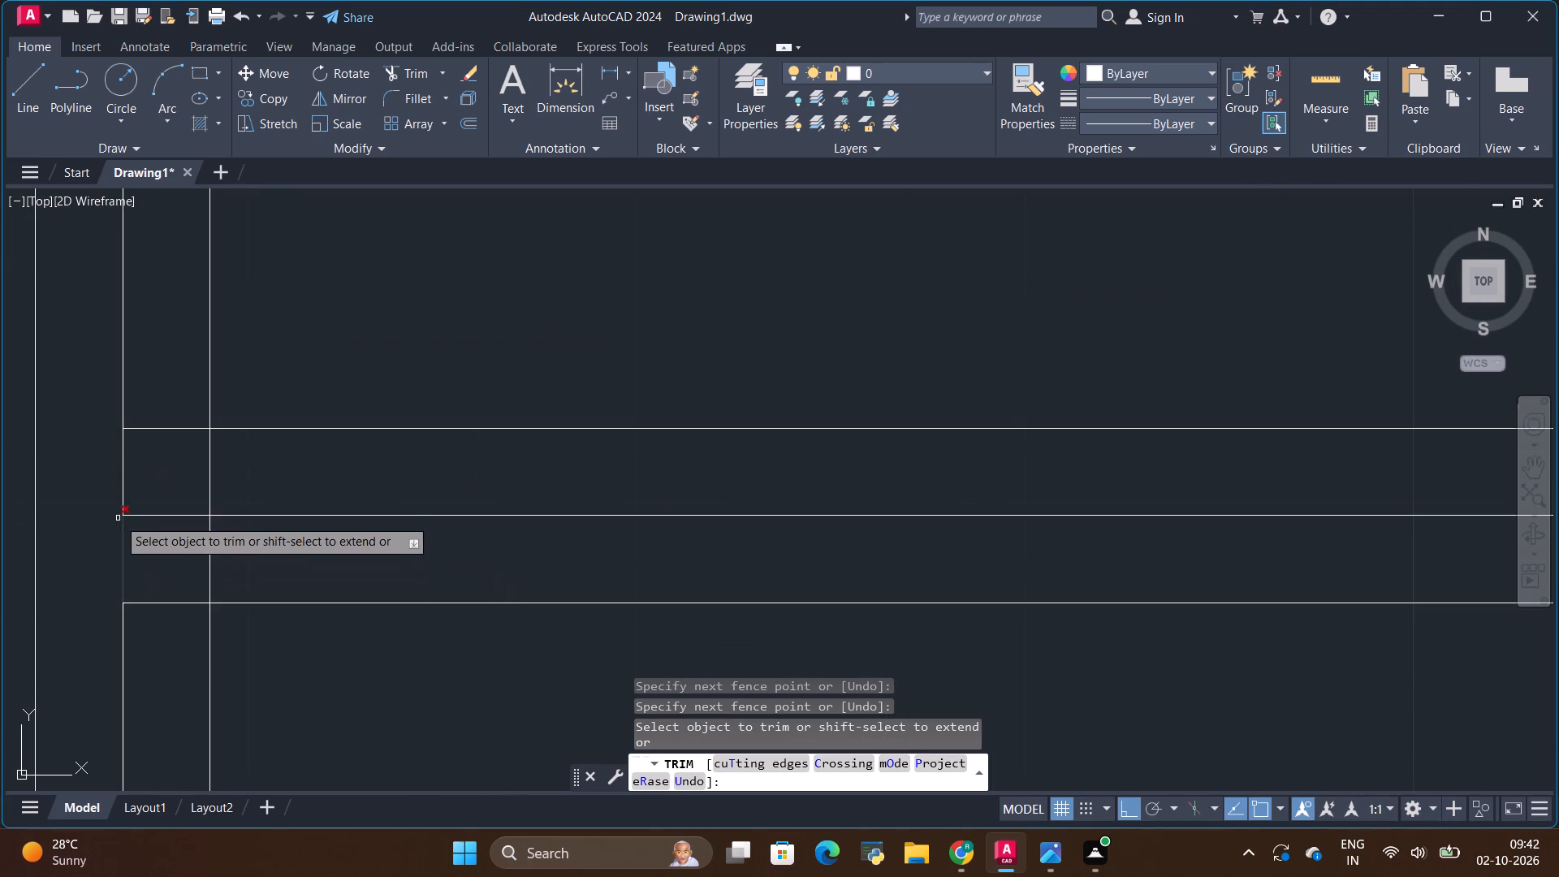
left_click_drag(97, 466, 140, 524)
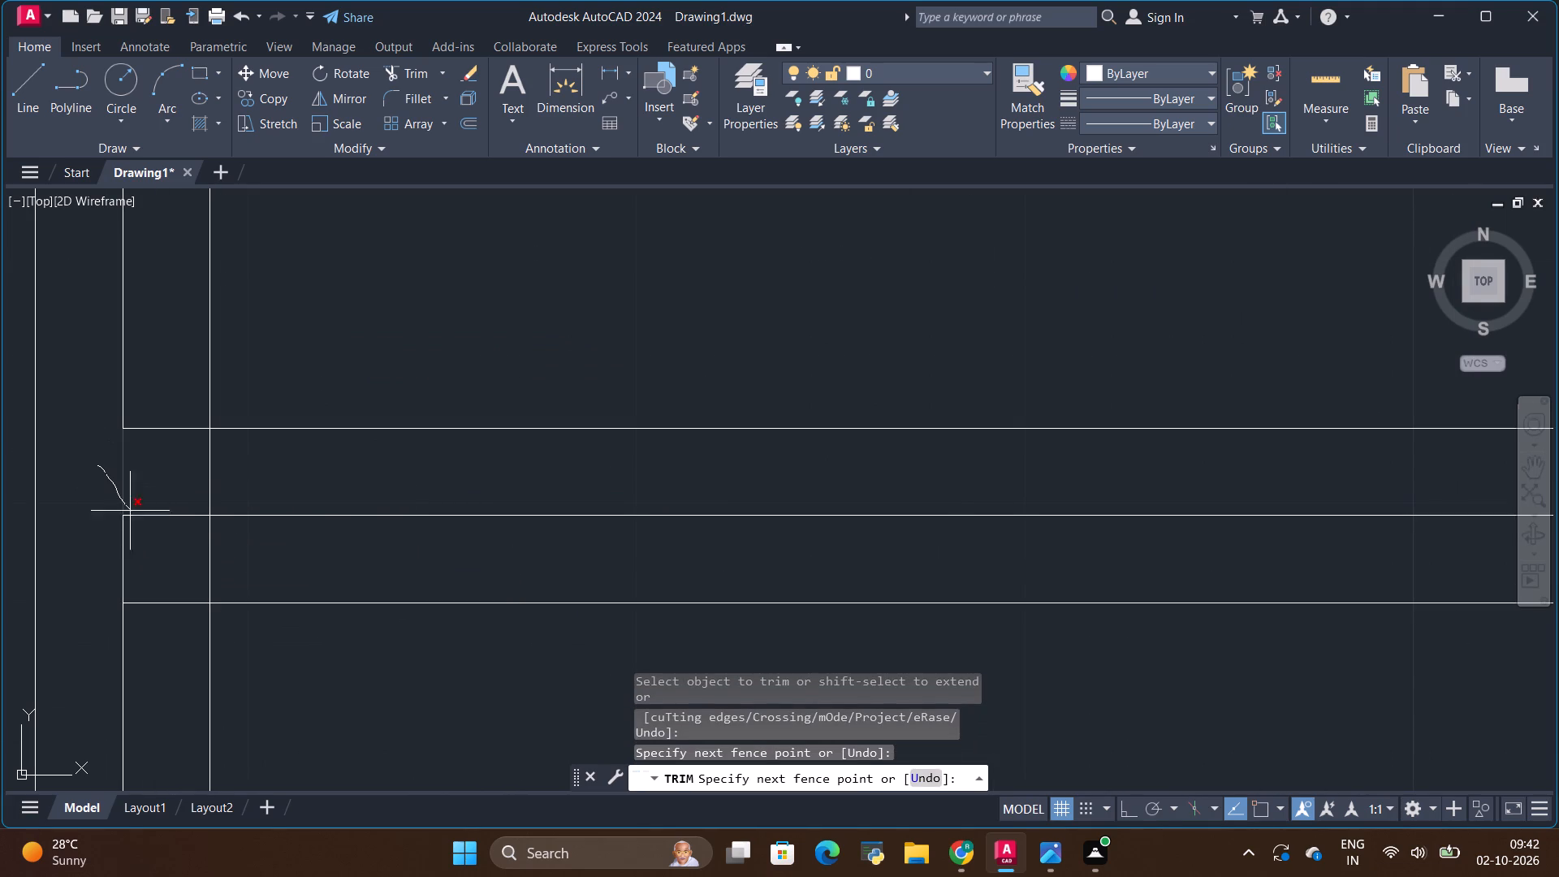
left_click_drag(140, 524, 109, 536)
left_click_drag(134, 474, 120, 382)
left_click_drag(304, 479, 311, 504)
left_click_drag(311, 498, 325, 529)
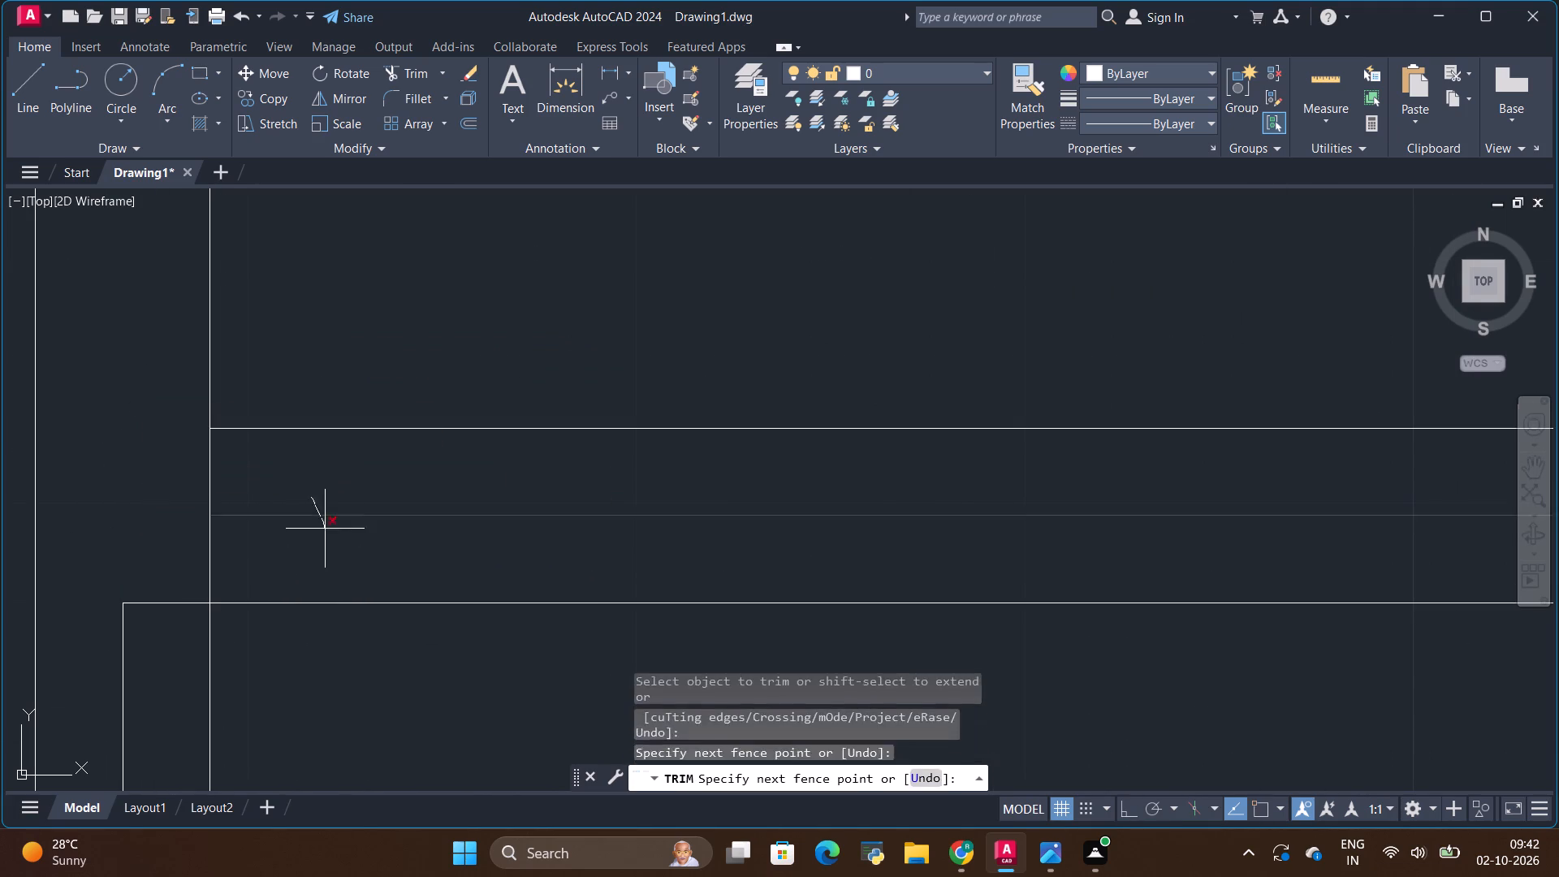
left_click_drag(325, 529, 325, 528)
Trim the pooja partition's line ends back to the kitchen-side vertical wall face and remove that wall's centre line.
scroll(227, 480, "down", 3)
scroll(925, 495, "up", 3)
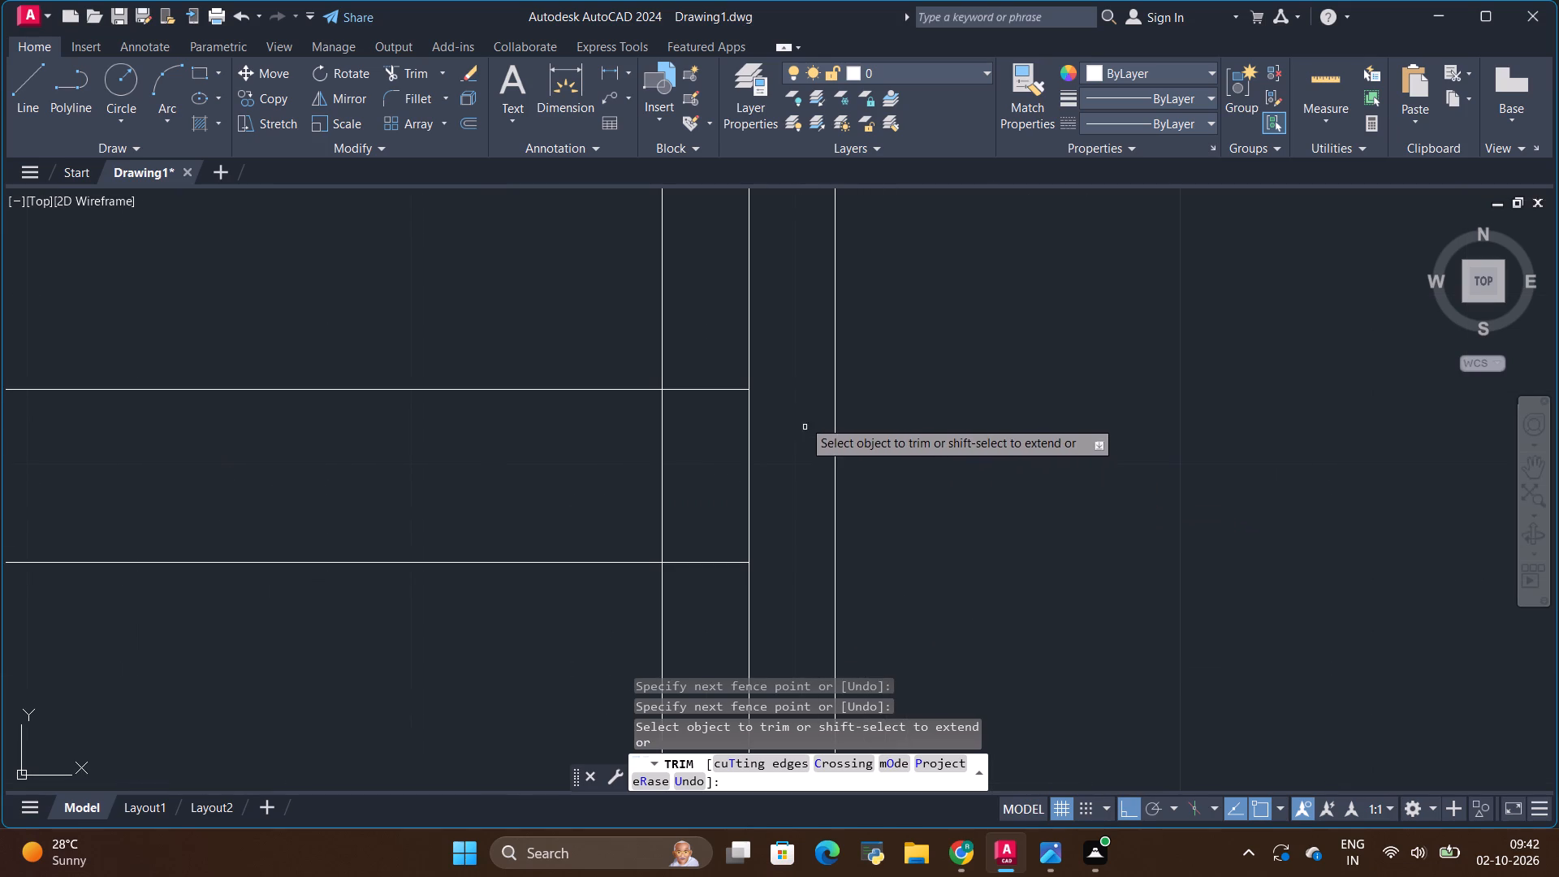
left_click_drag(696, 371, 714, 585)
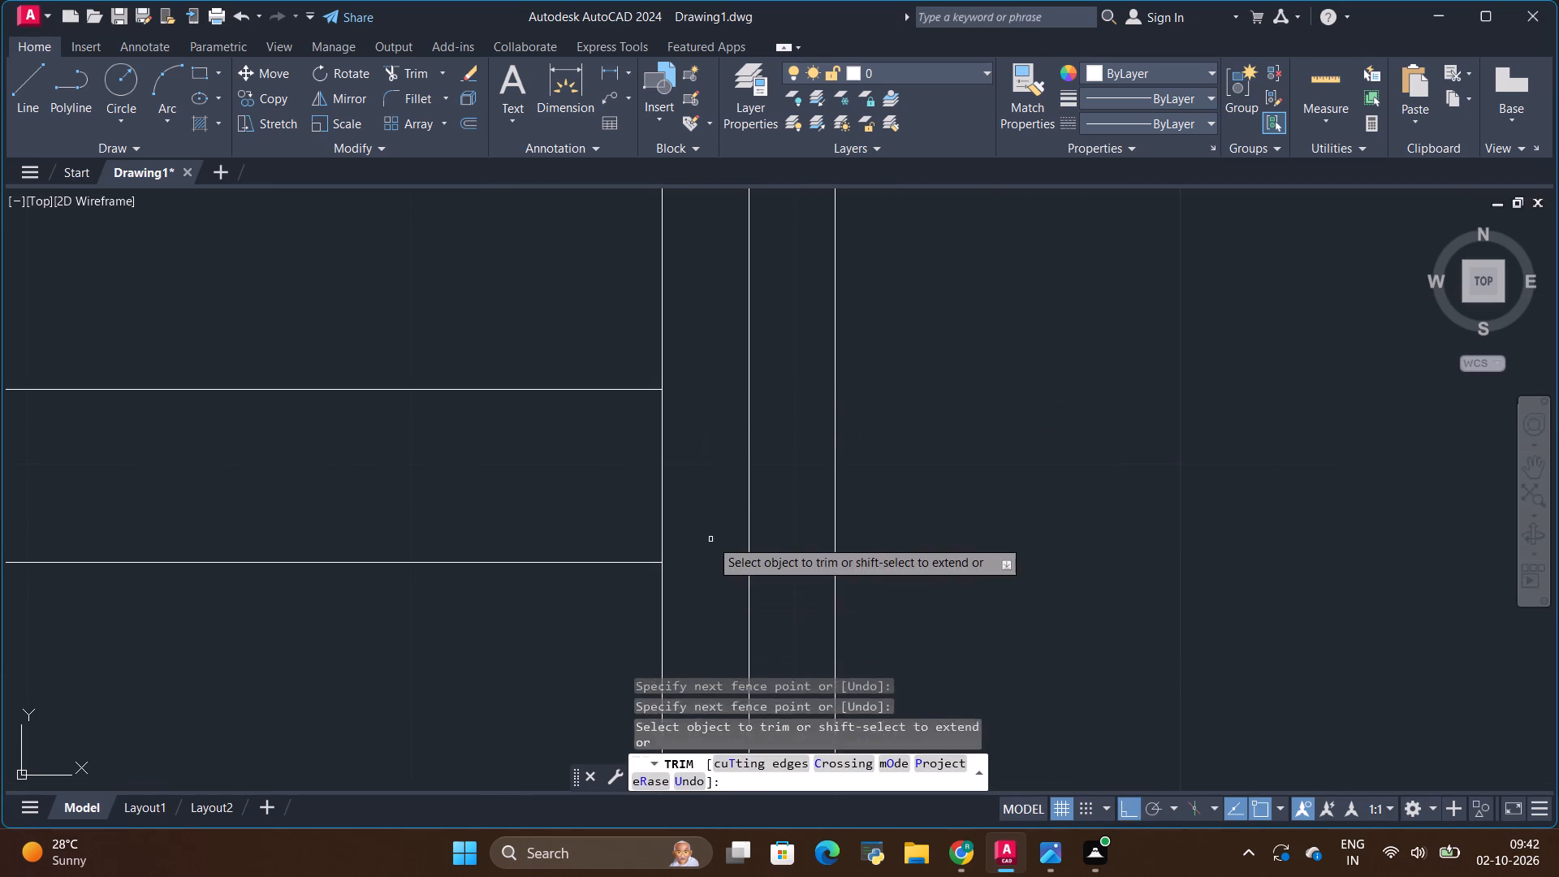
left_click_drag(710, 539, 758, 433)
Trim the remaining centre line of the upper-left bedroom's vertical partition and the pooja partition's overhanging line end.
scroll(758, 433, "down", 7)
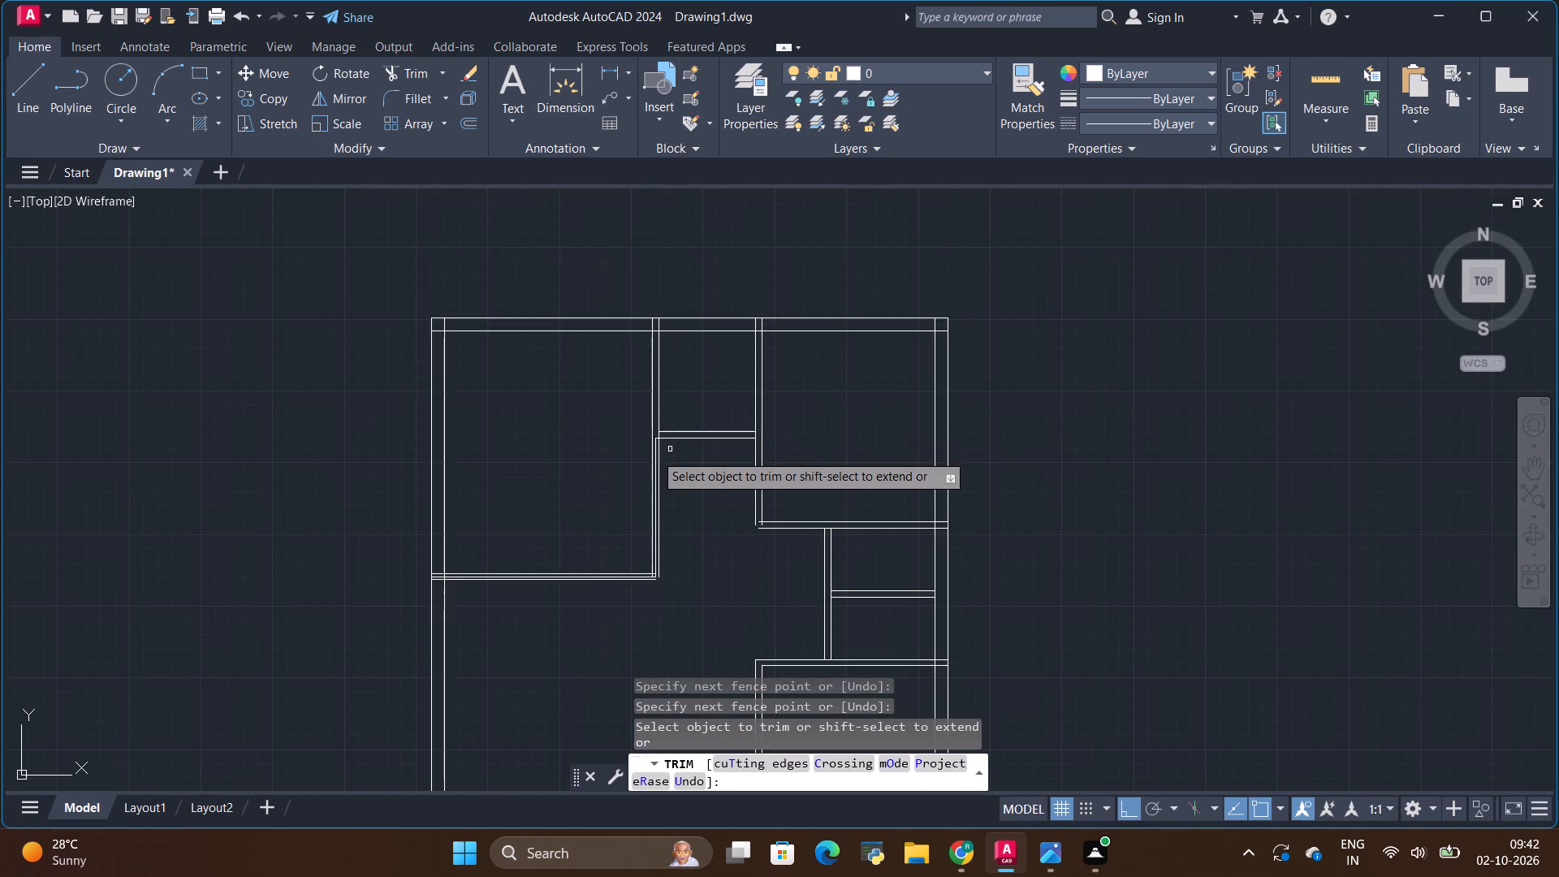
scroll(631, 464, "up", 3)
scroll(706, 443, "up", 3)
left_click_drag(732, 394, 721, 442)
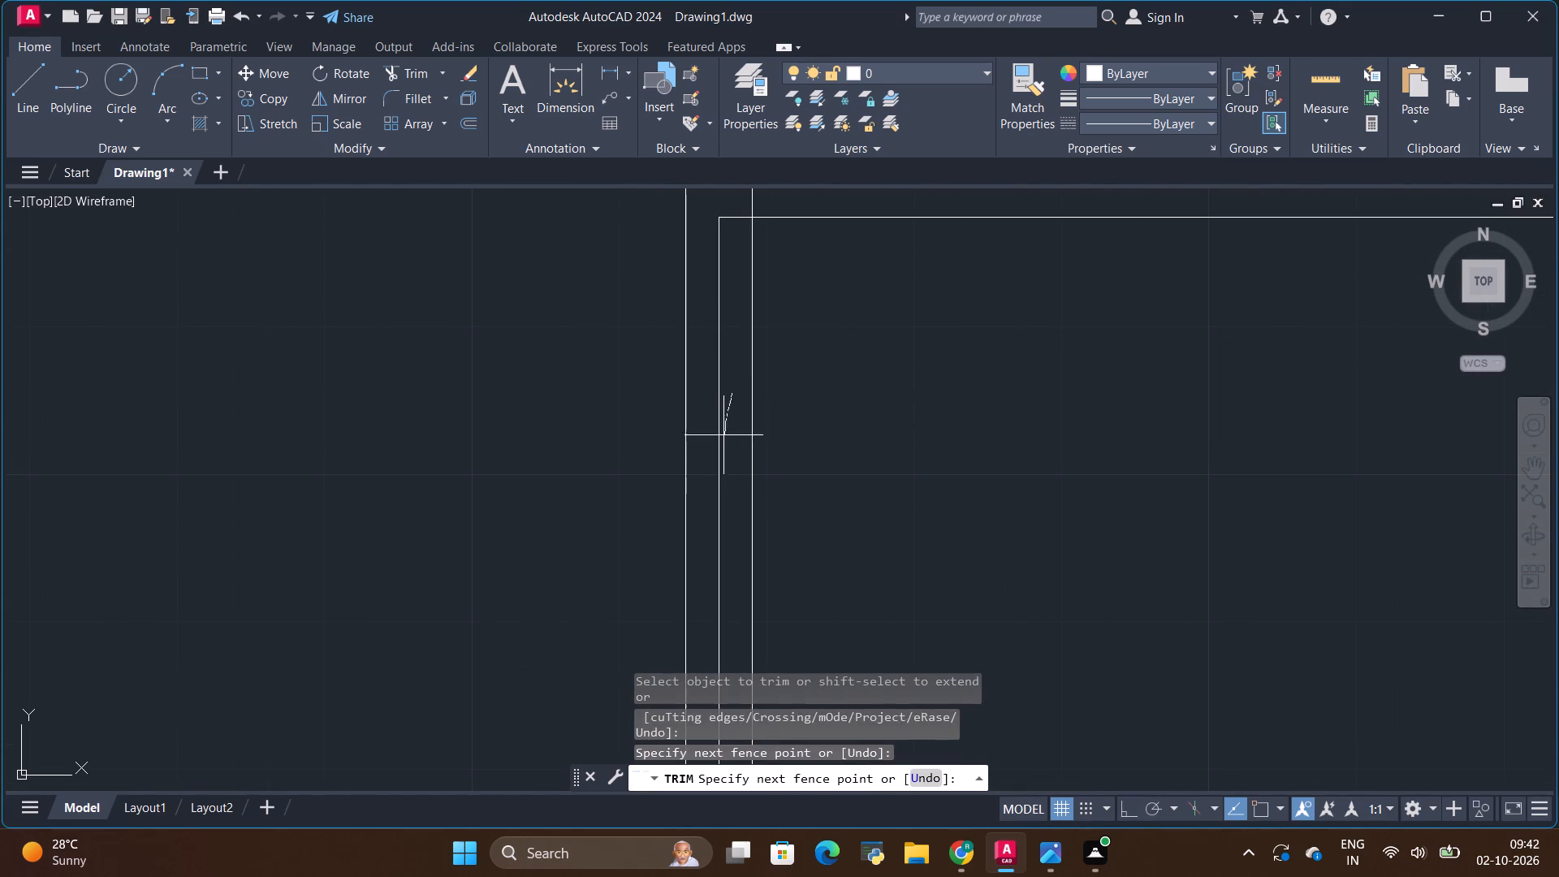
left_click_drag(721, 442, 715, 455)
scroll(715, 456, "down", 3)
scroll(707, 427, "up", 3)
scroll(732, 334, "up", 3)
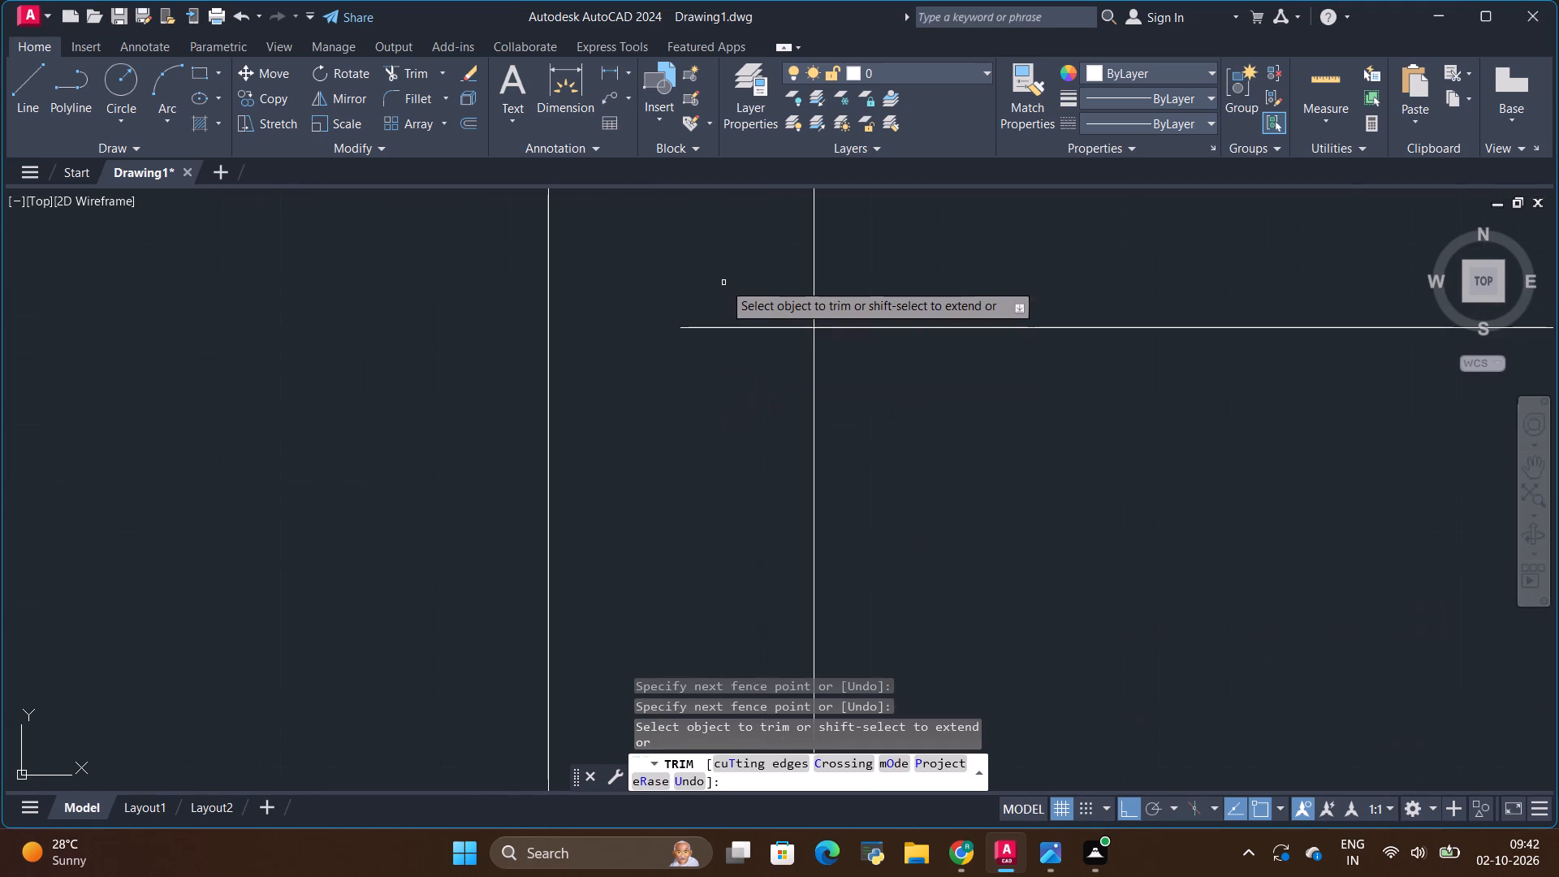
left_click_drag(723, 283, 728, 377)
scroll(719, 430, "down", 9)
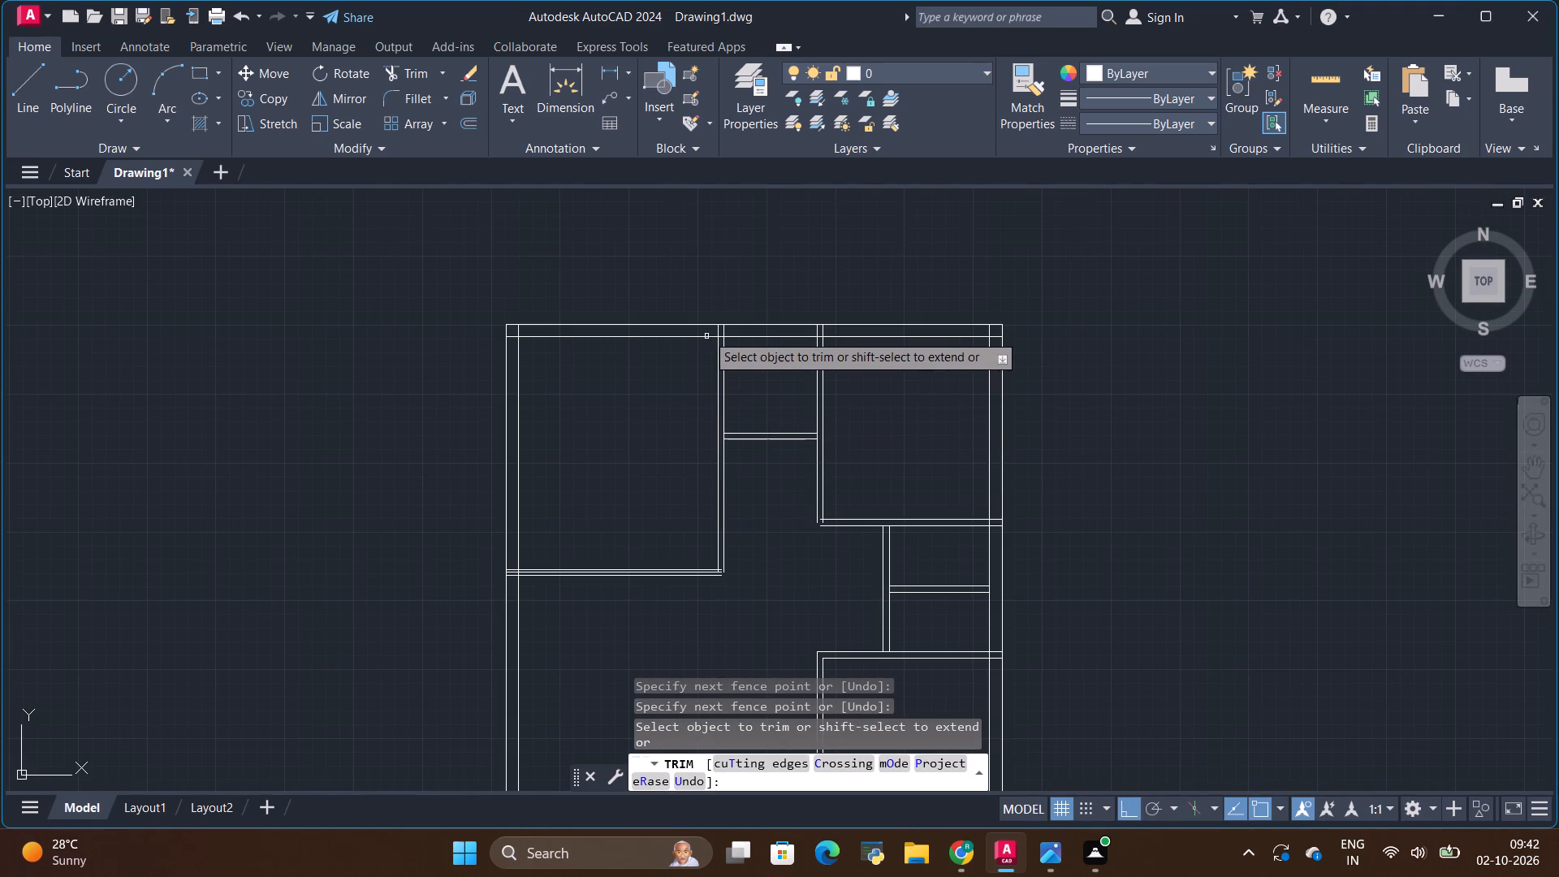
Stretch the two outer partition lines about 2.3" each so they meet at the upper-left bedroom's lower-right corner.
scroll(704, 582, "up", 7)
scroll(493, 425, "down", 1)
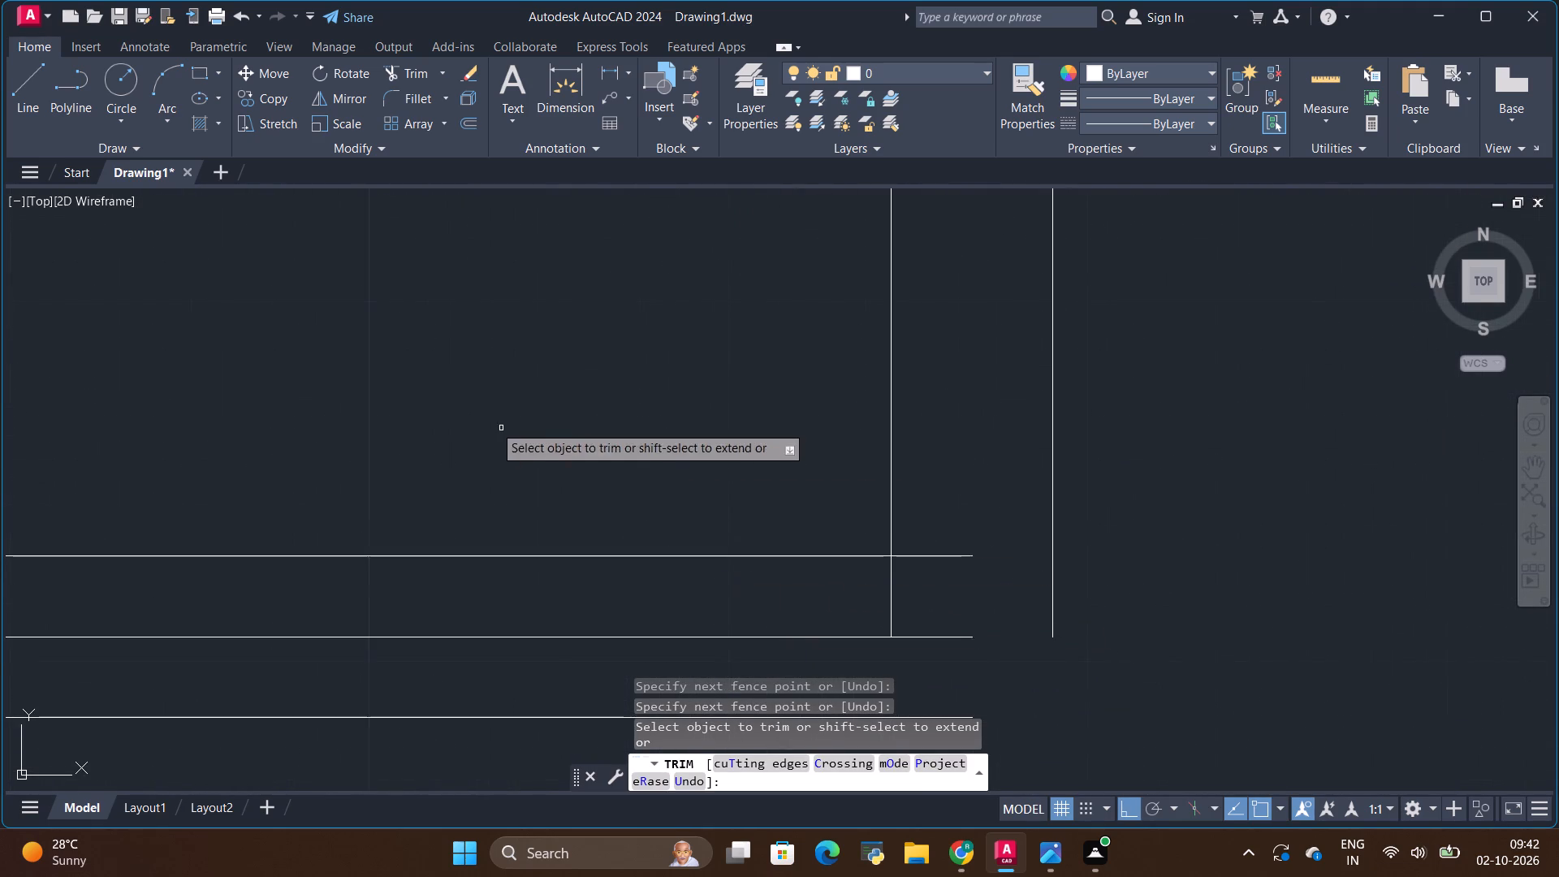
scroll(493, 425, "down", 1)
scroll(608, 543, "up", 3)
key("space")
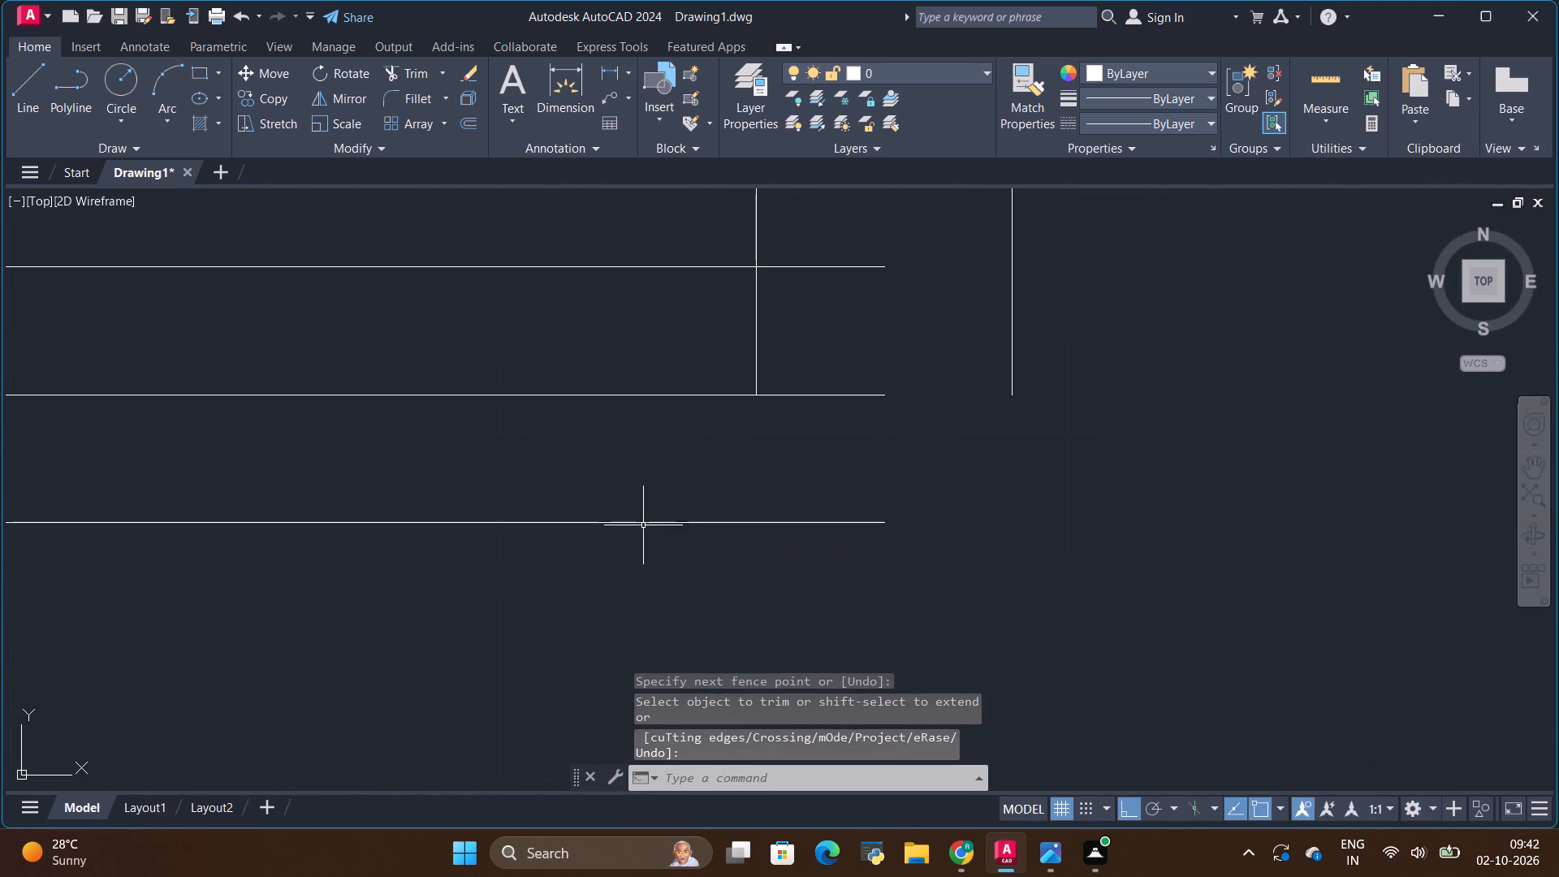
left_click(643, 521)
left_click(887, 523)
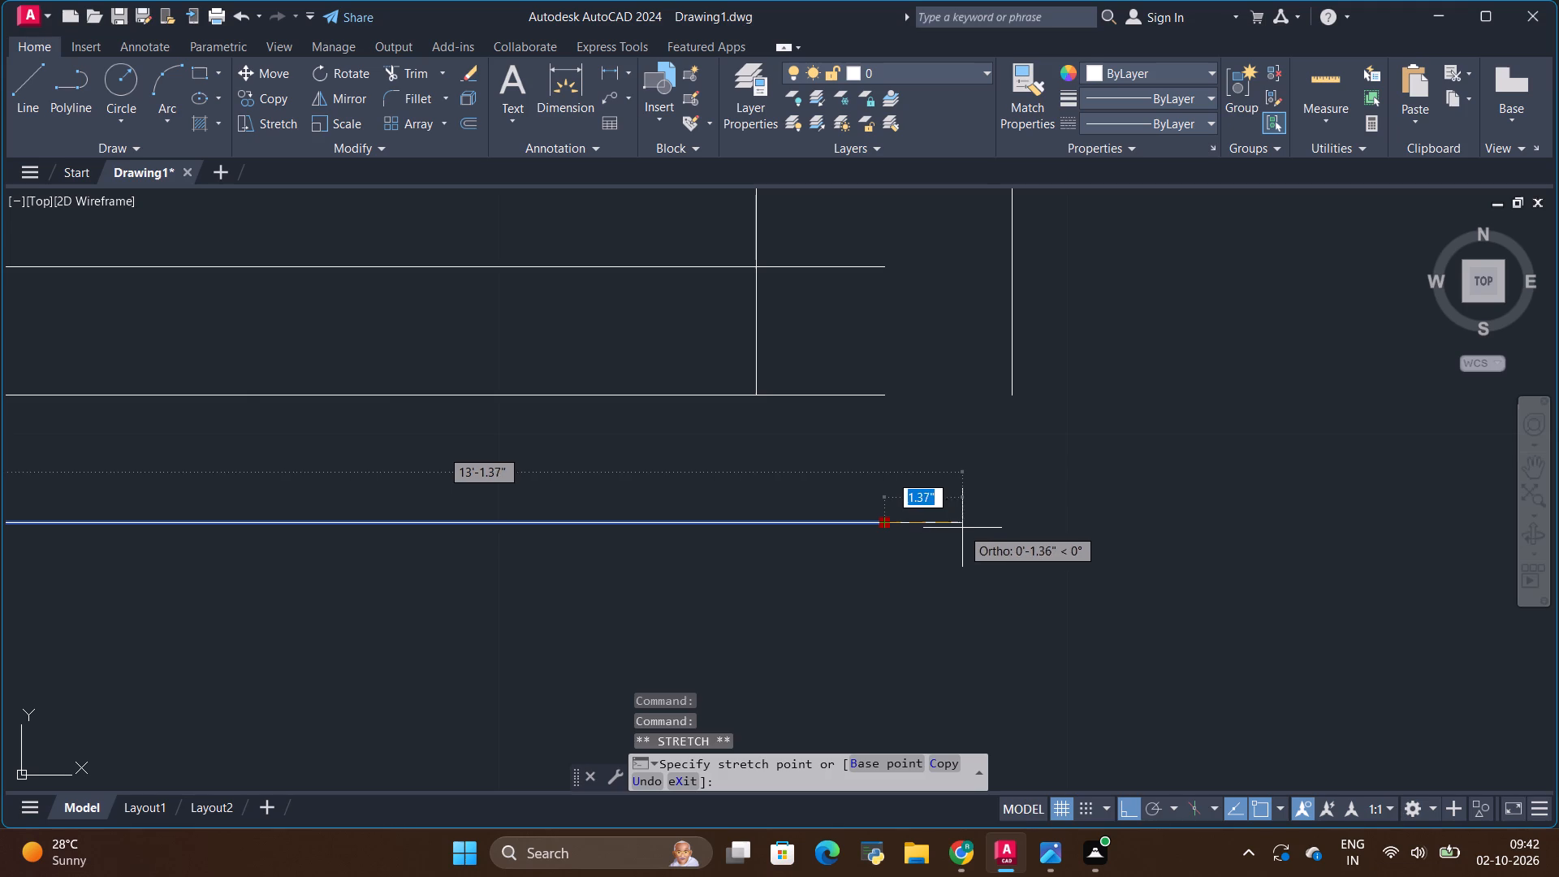
left_click(1015, 521)
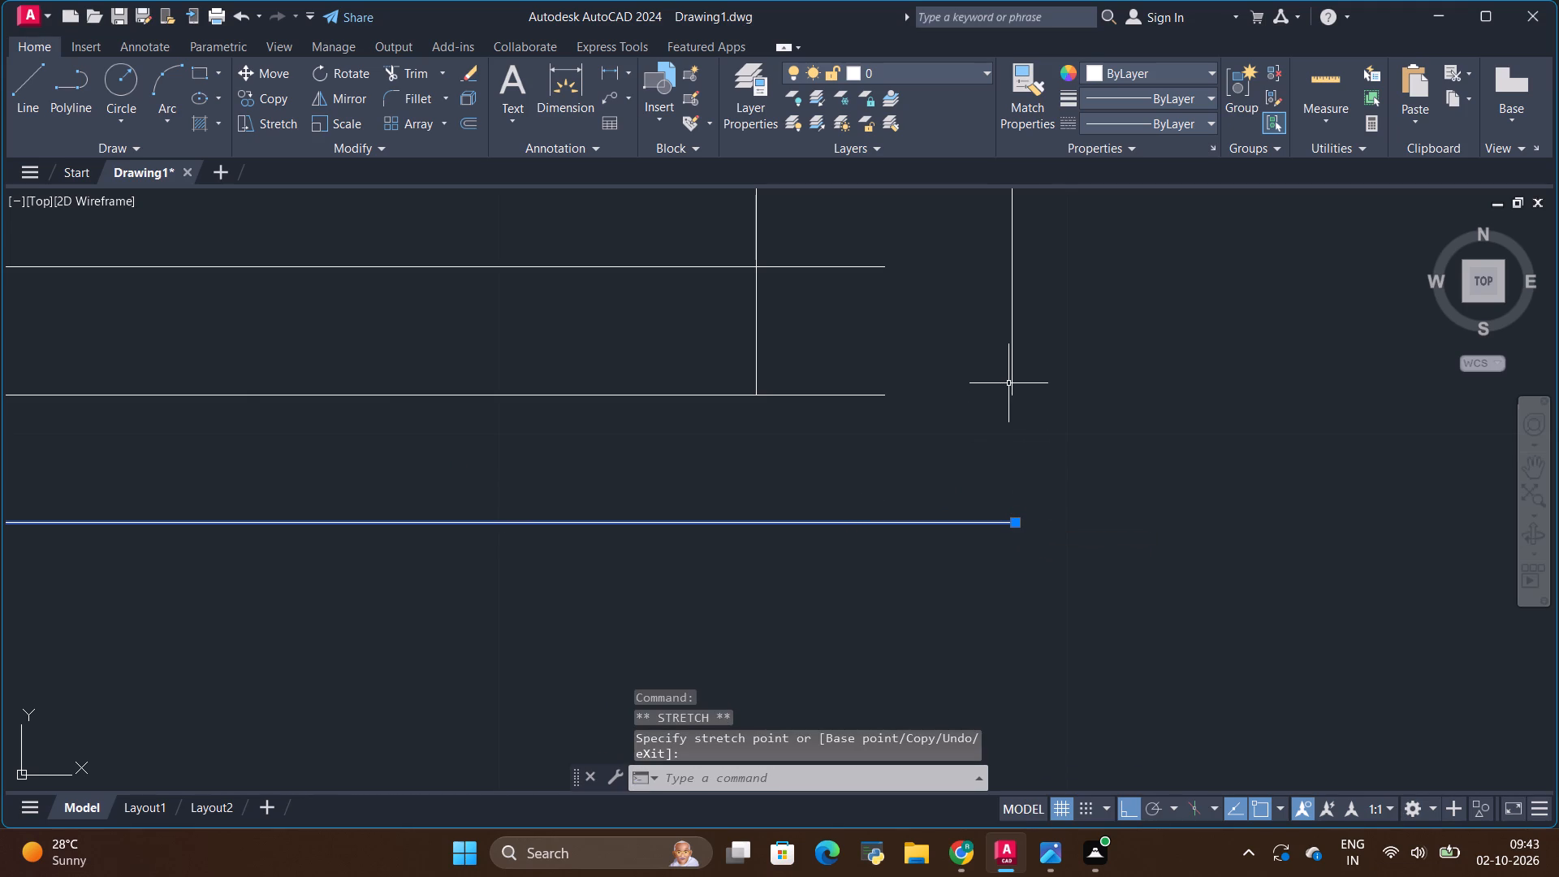
left_click(1012, 377)
left_click(1013, 397)
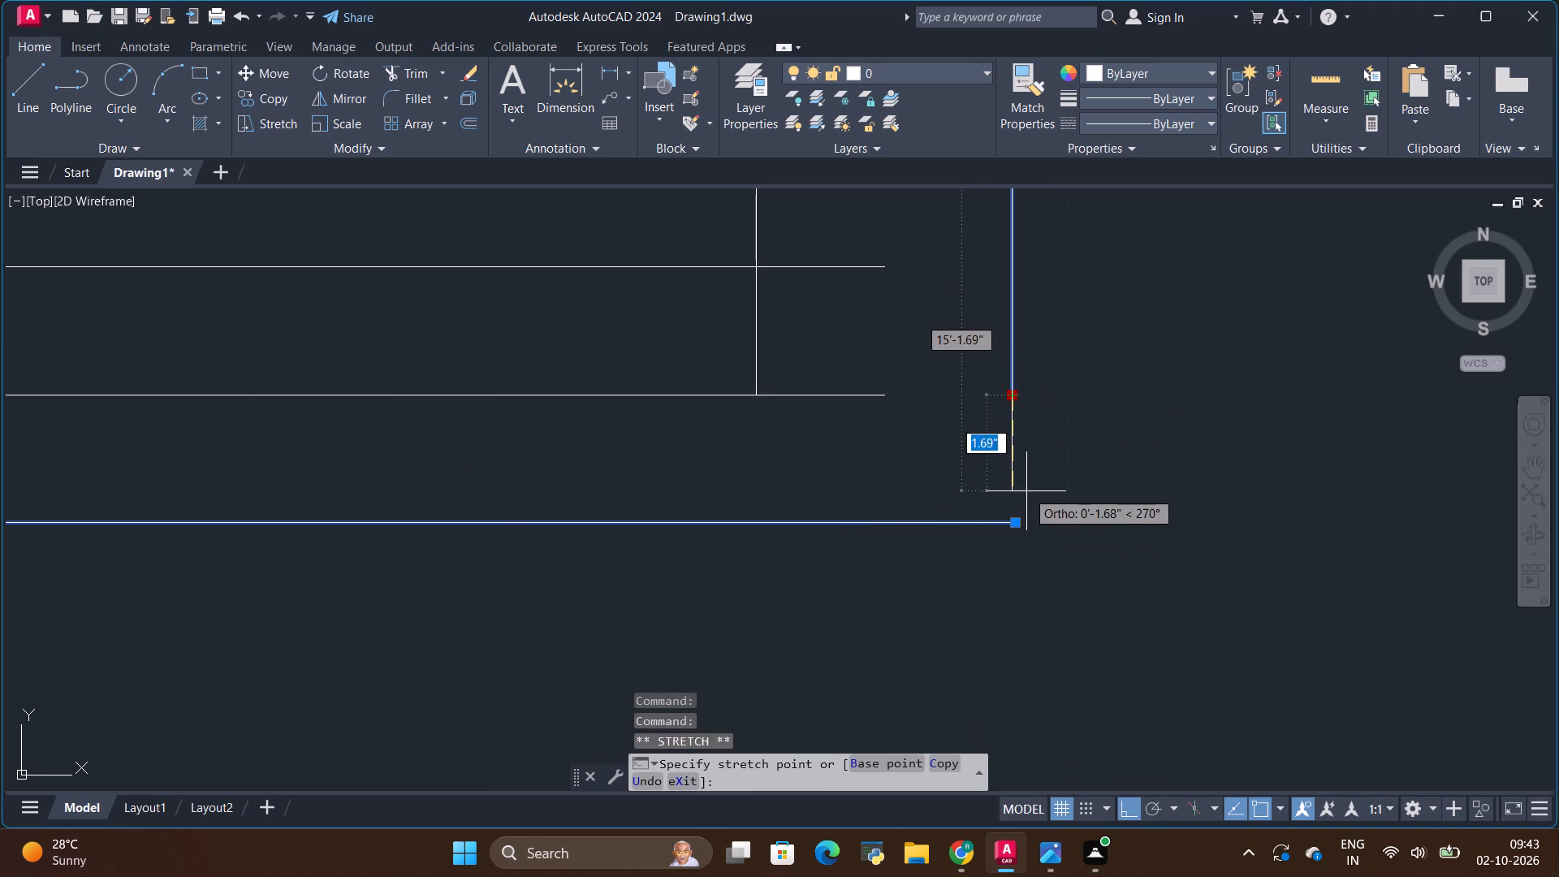
left_click(1019, 521)
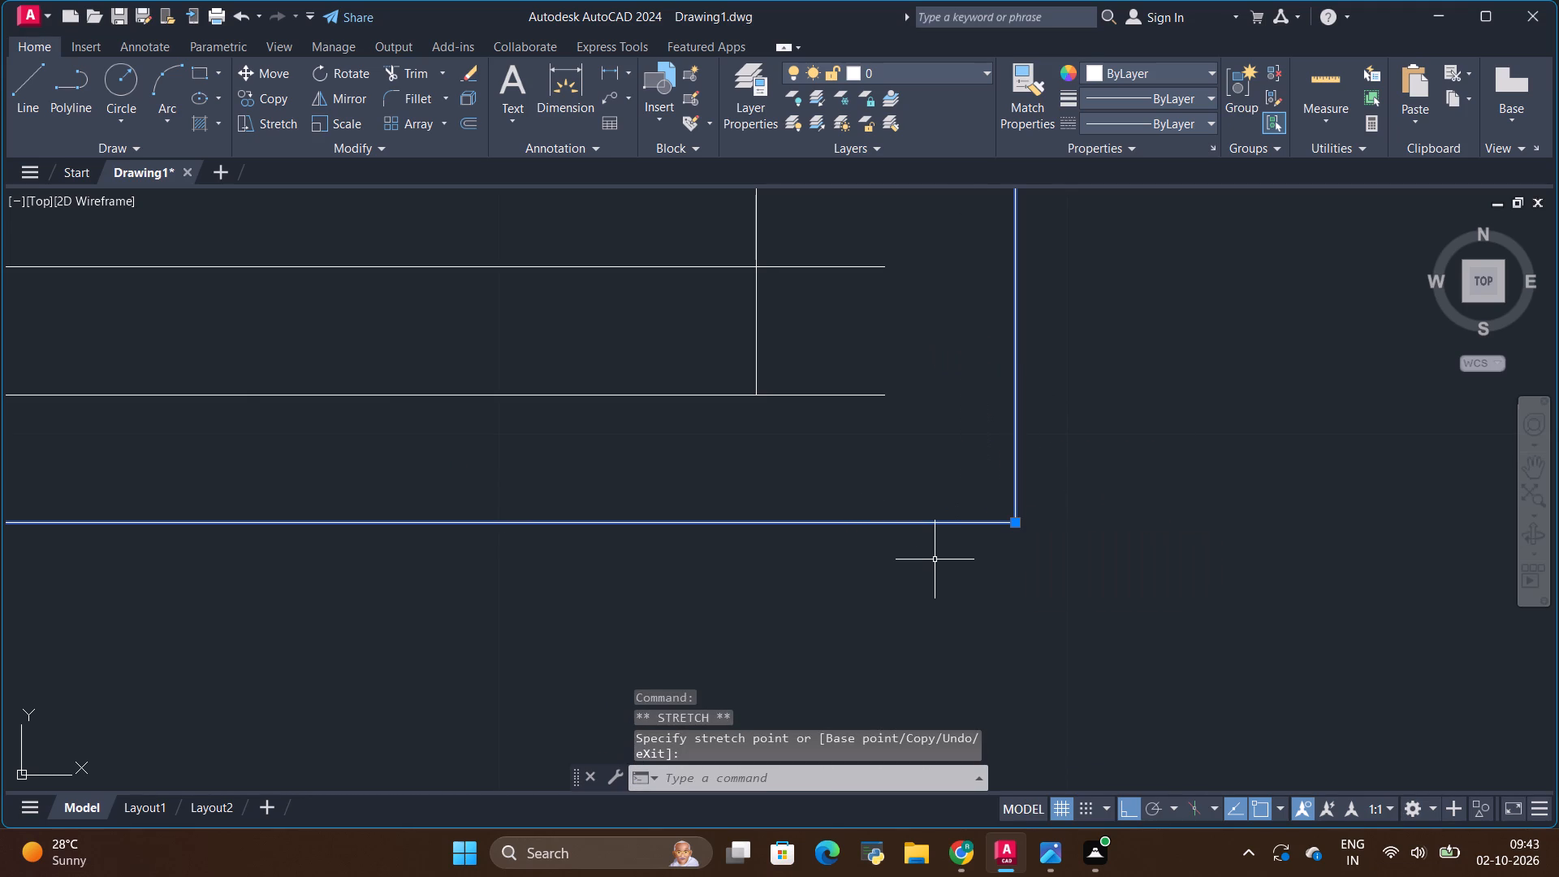
key("space")
key("Escape")
Trim the centre lines and overhanging inner line ends at the upper-left bedroom's lower-right corner.
scroll(906, 549, "down", 1)
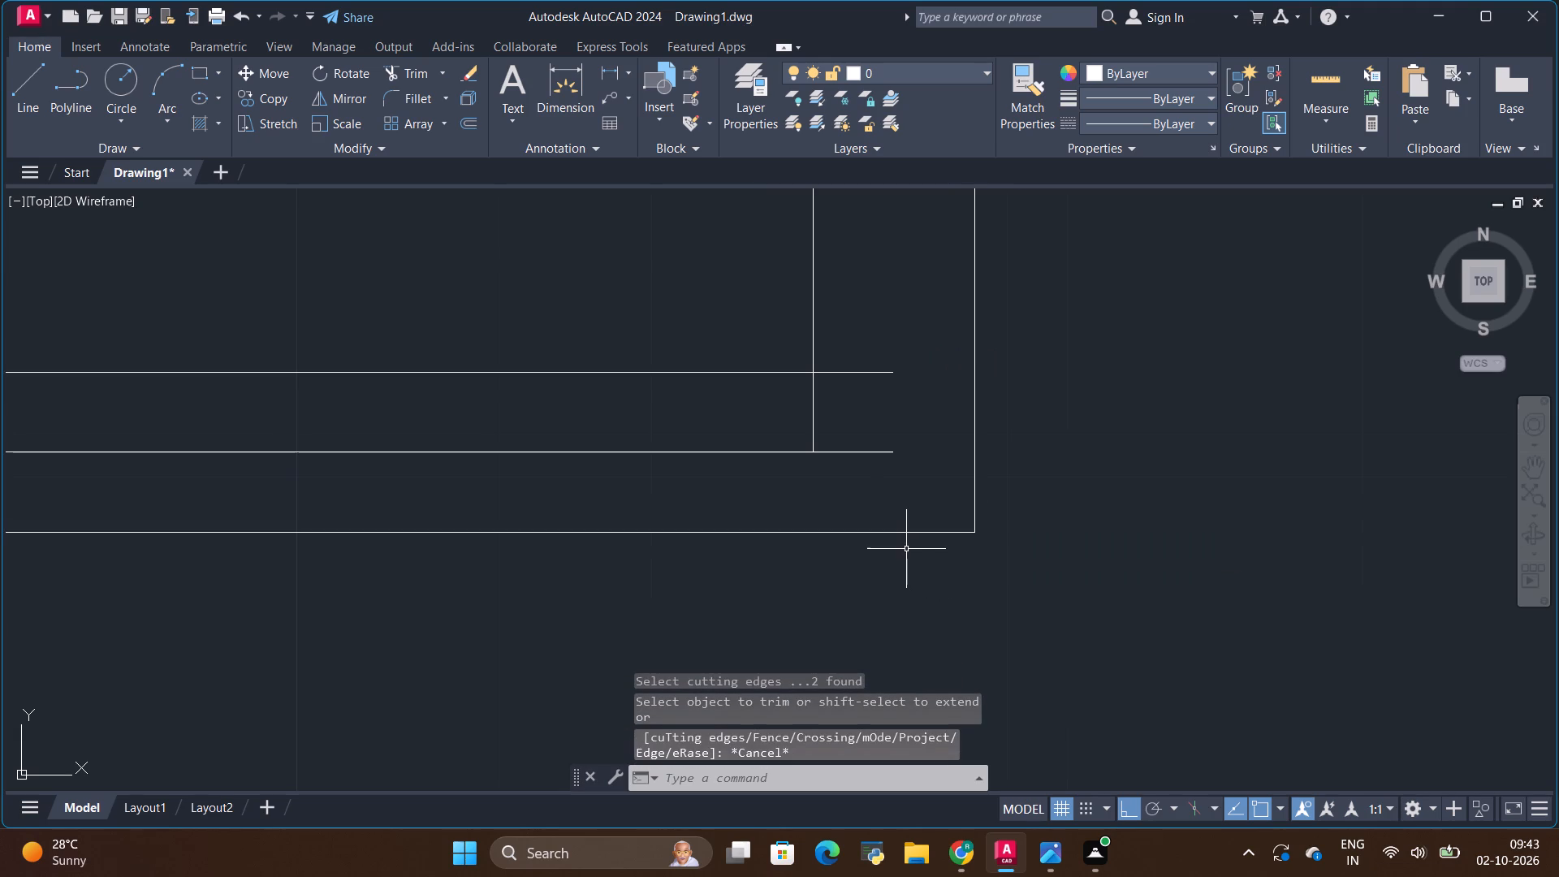
scroll(906, 547, "down", 2)
scroll(865, 477, "up", 3)
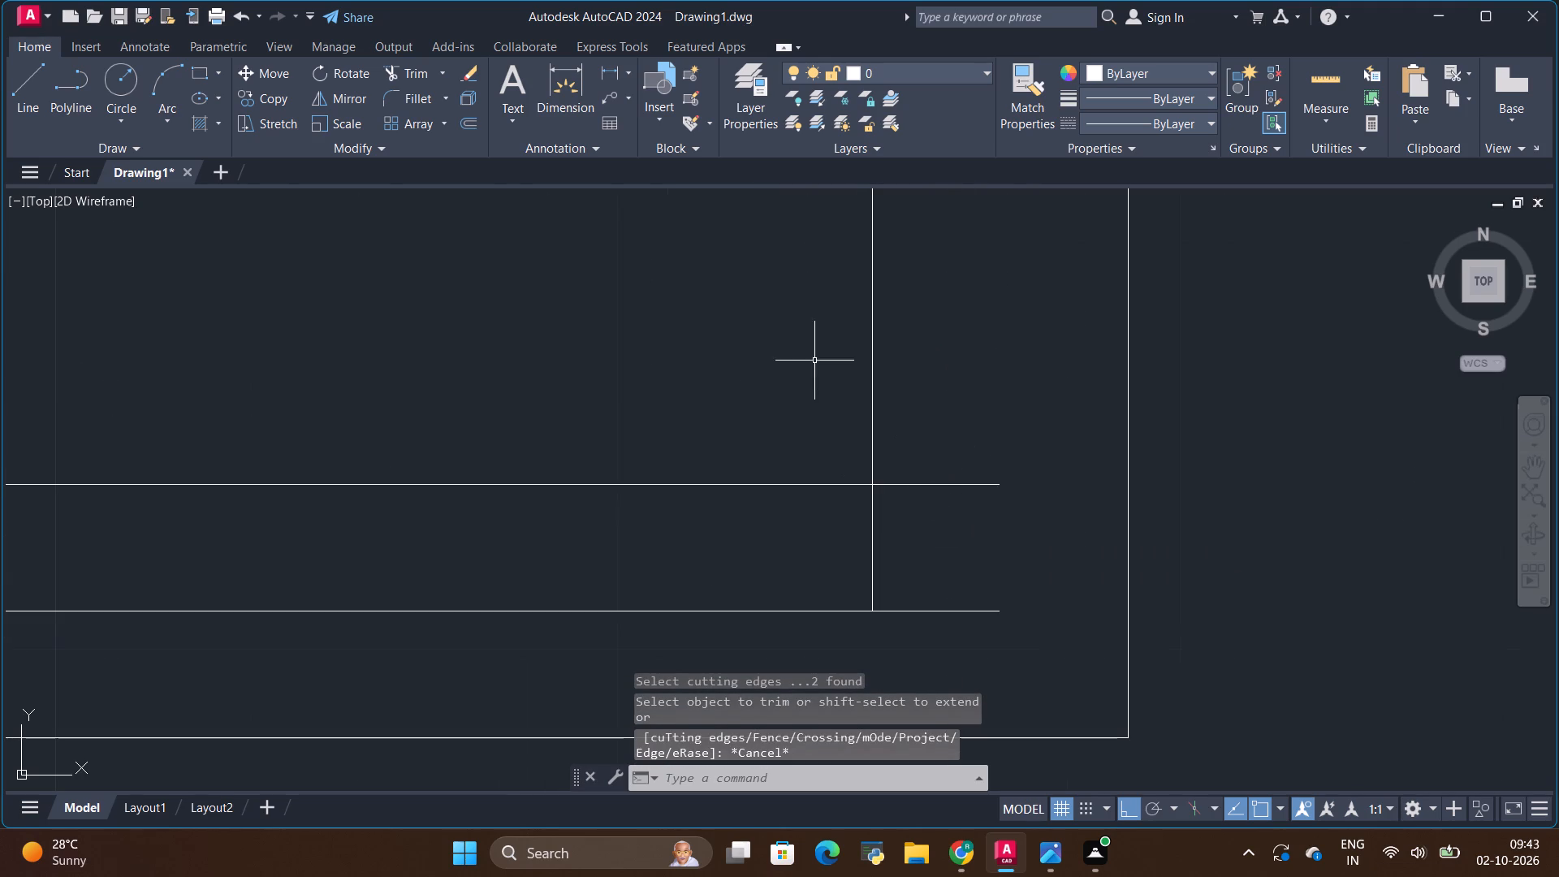
double_click(412, 74)
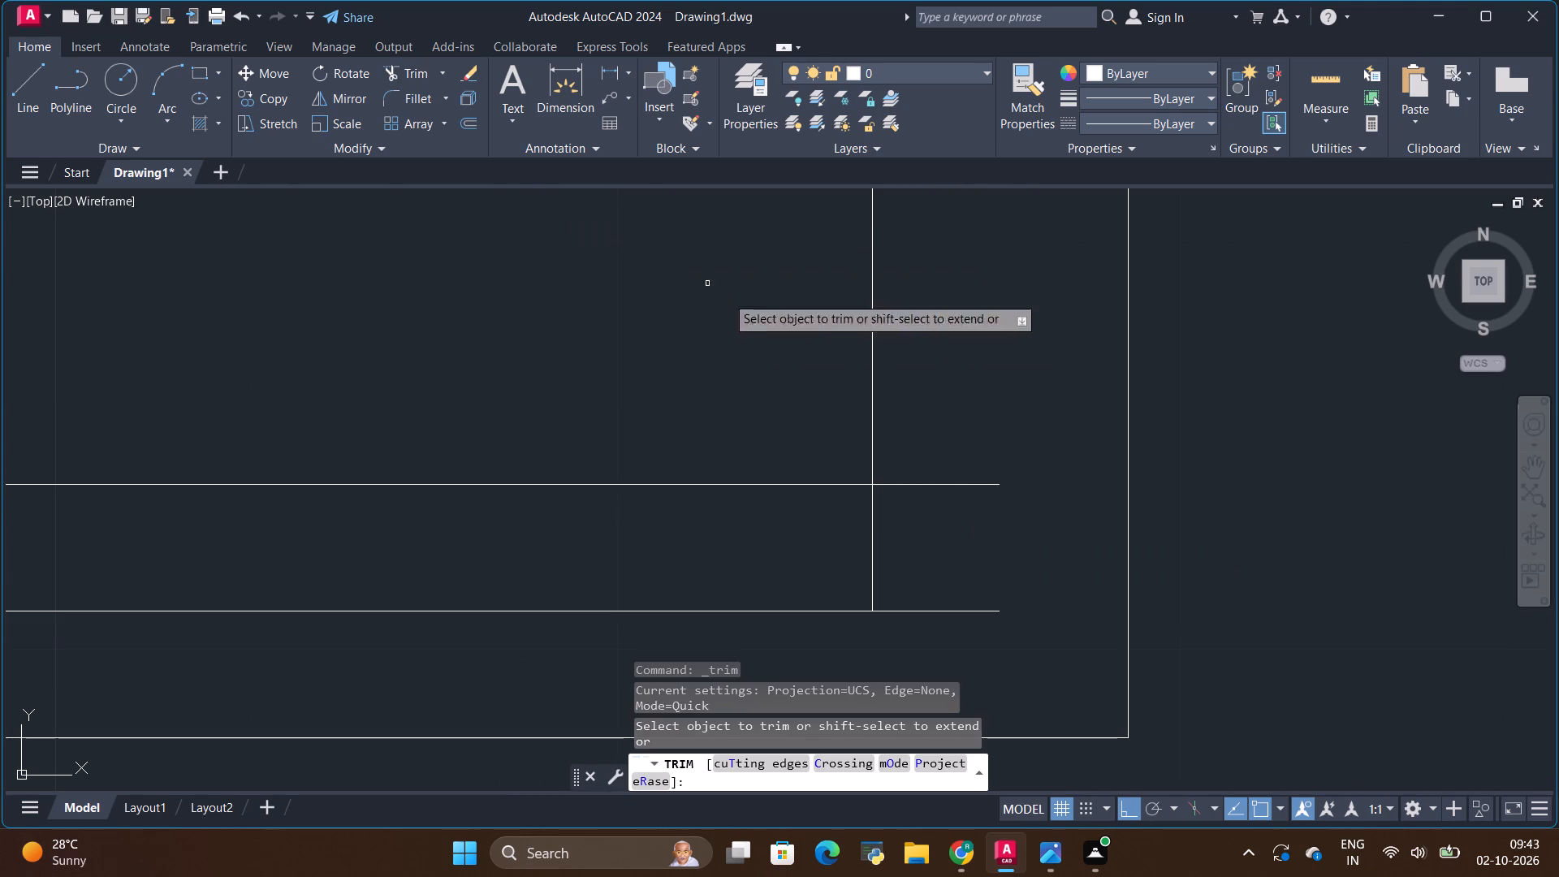
left_click_drag(972, 439, 870, 620)
scroll(811, 540, "down", 9)
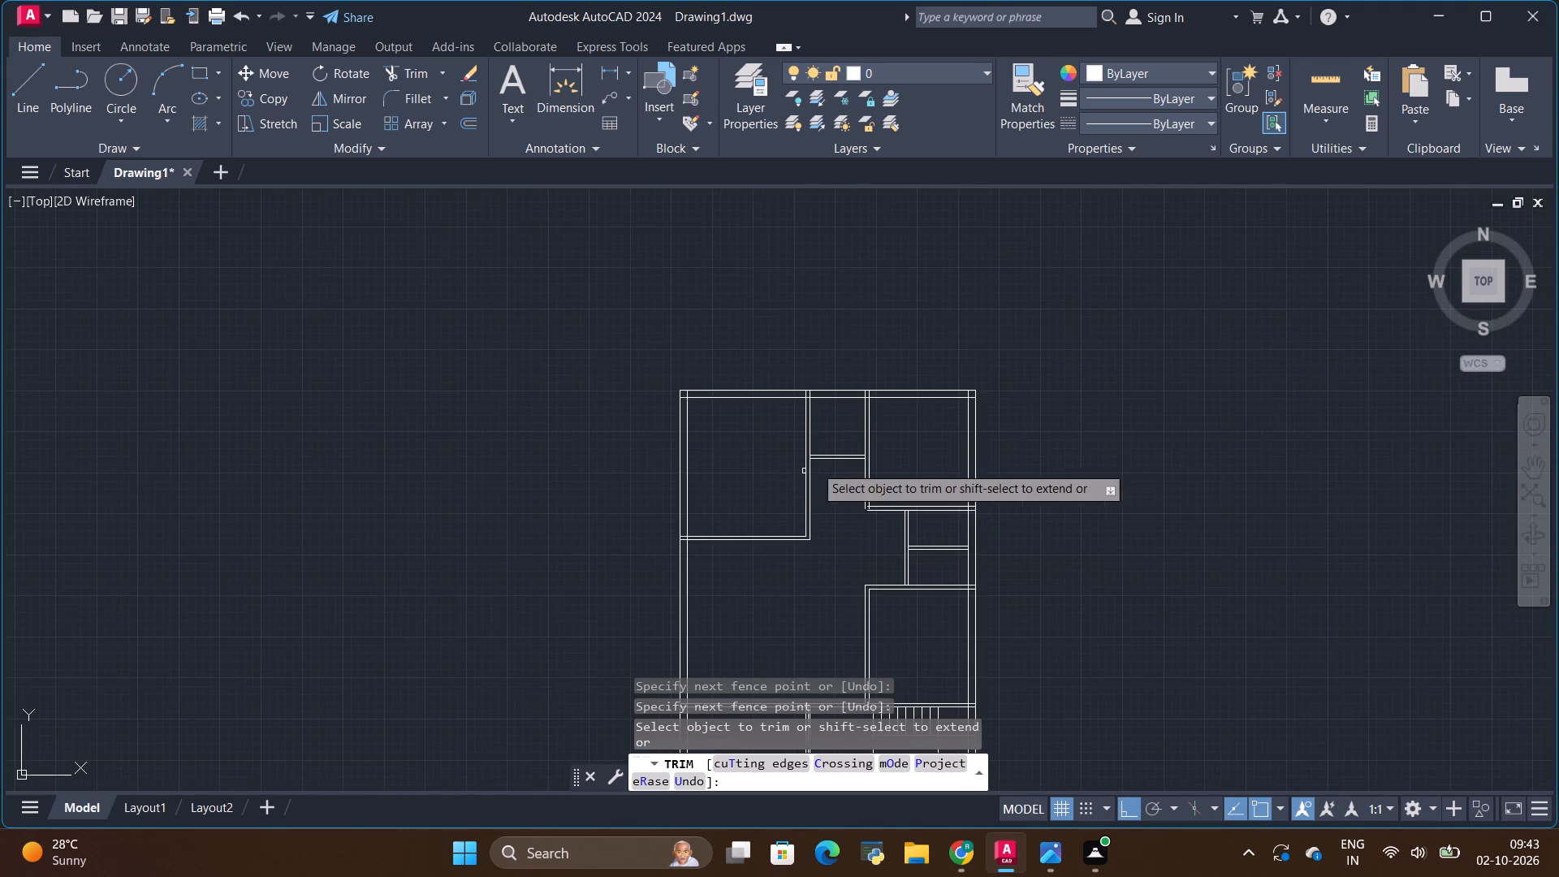
Trim the sitout's vertical partition lines that overshoot the horizontal wall above, and remove the partition's centre line.
scroll(794, 343, "down", 1)
scroll(853, 675, "up", 2)
scroll(663, 495, "up", 2)
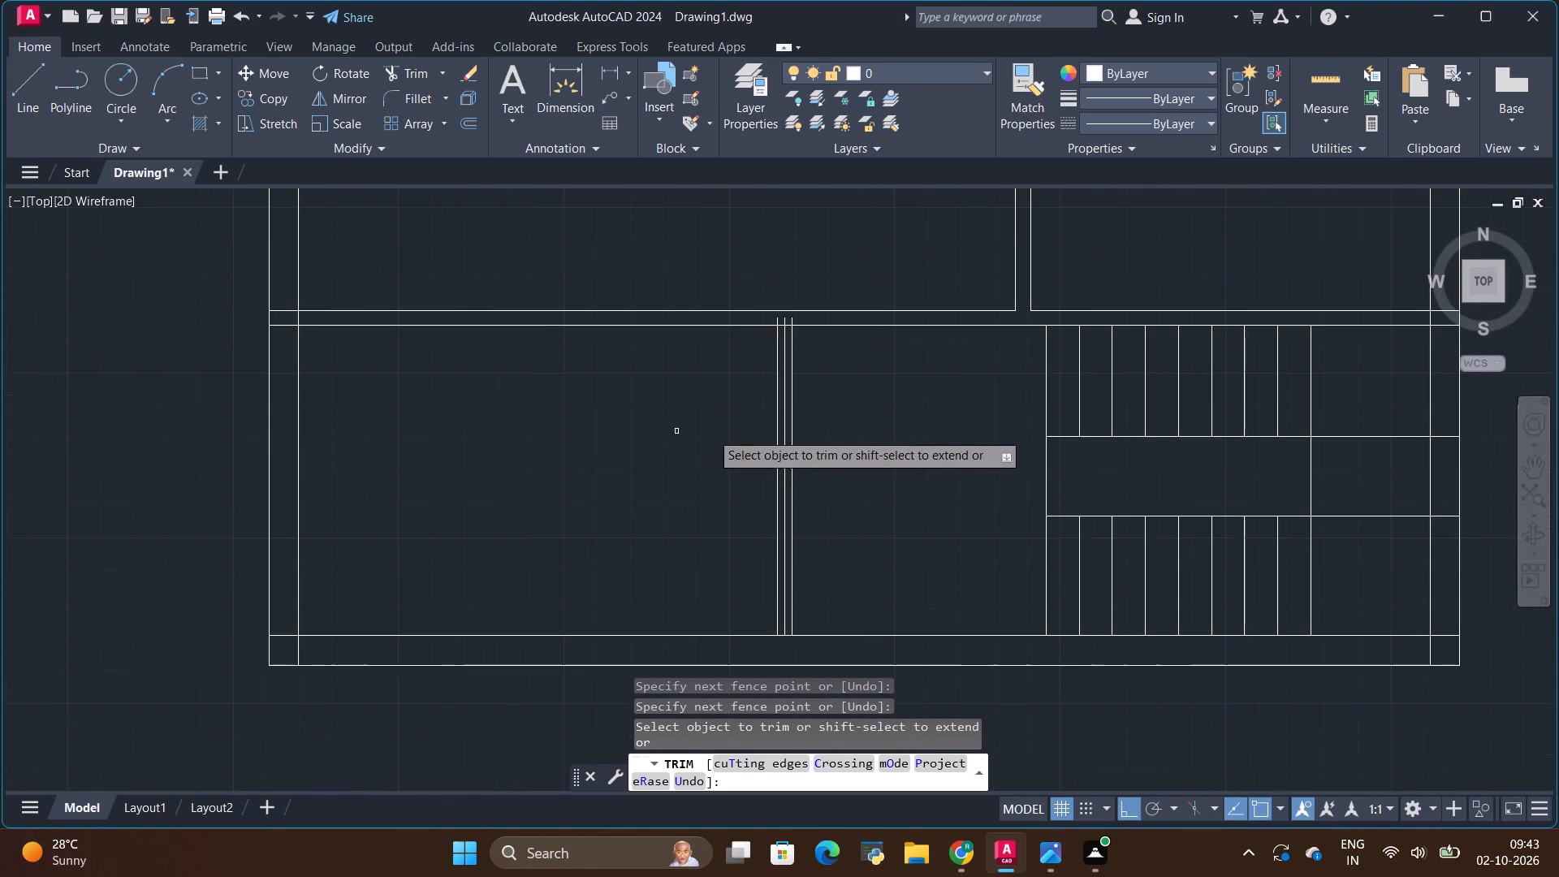
scroll(767, 328, "up", 3)
scroll(832, 322, "up", 4)
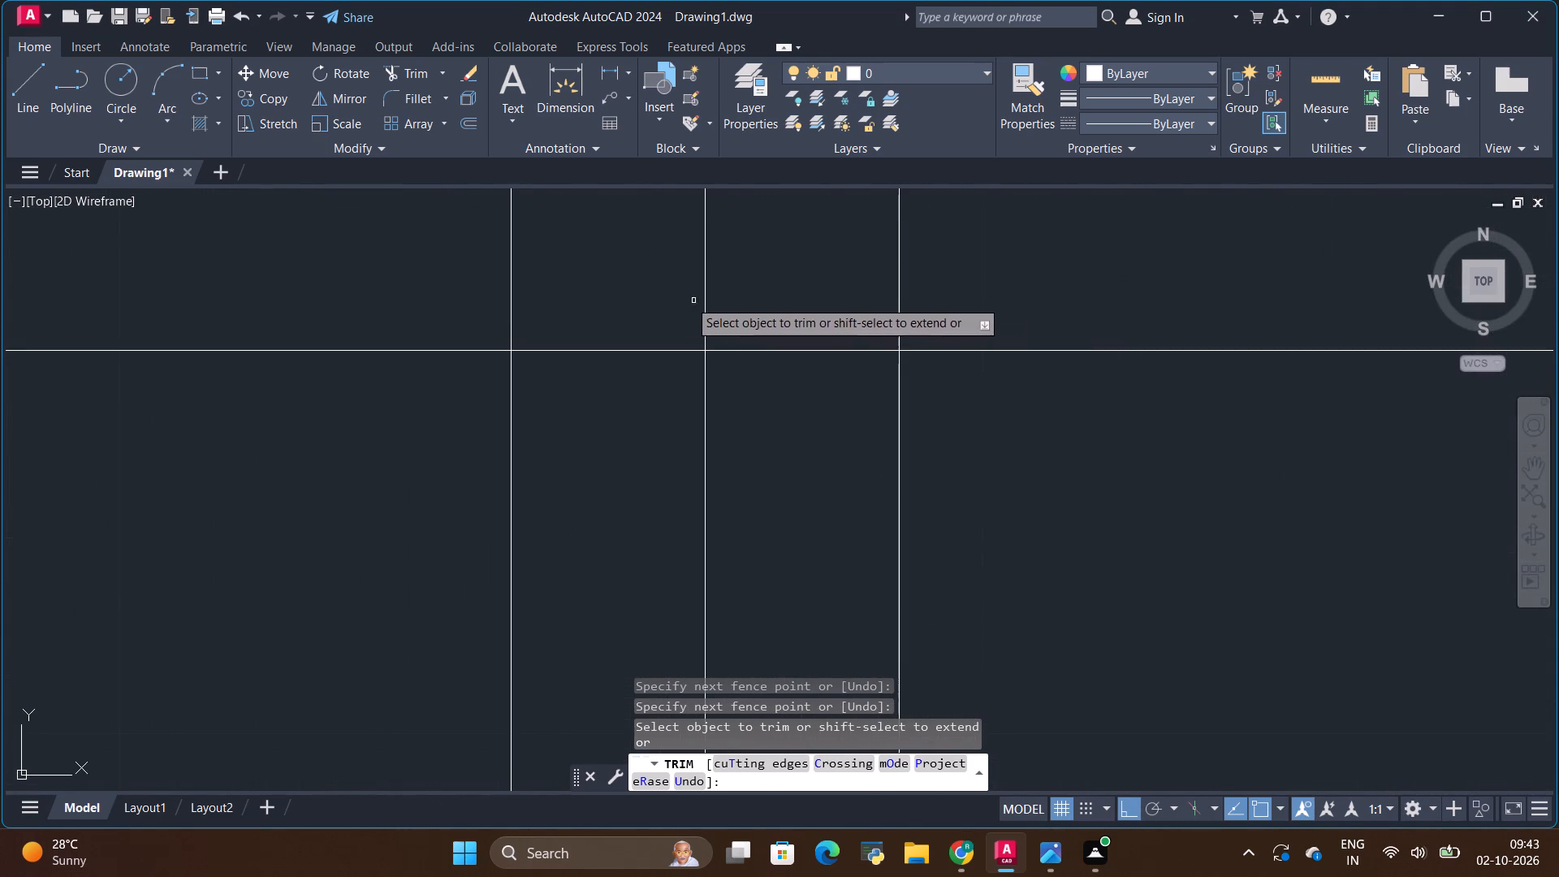
left_click_drag(464, 290, 1234, 270)
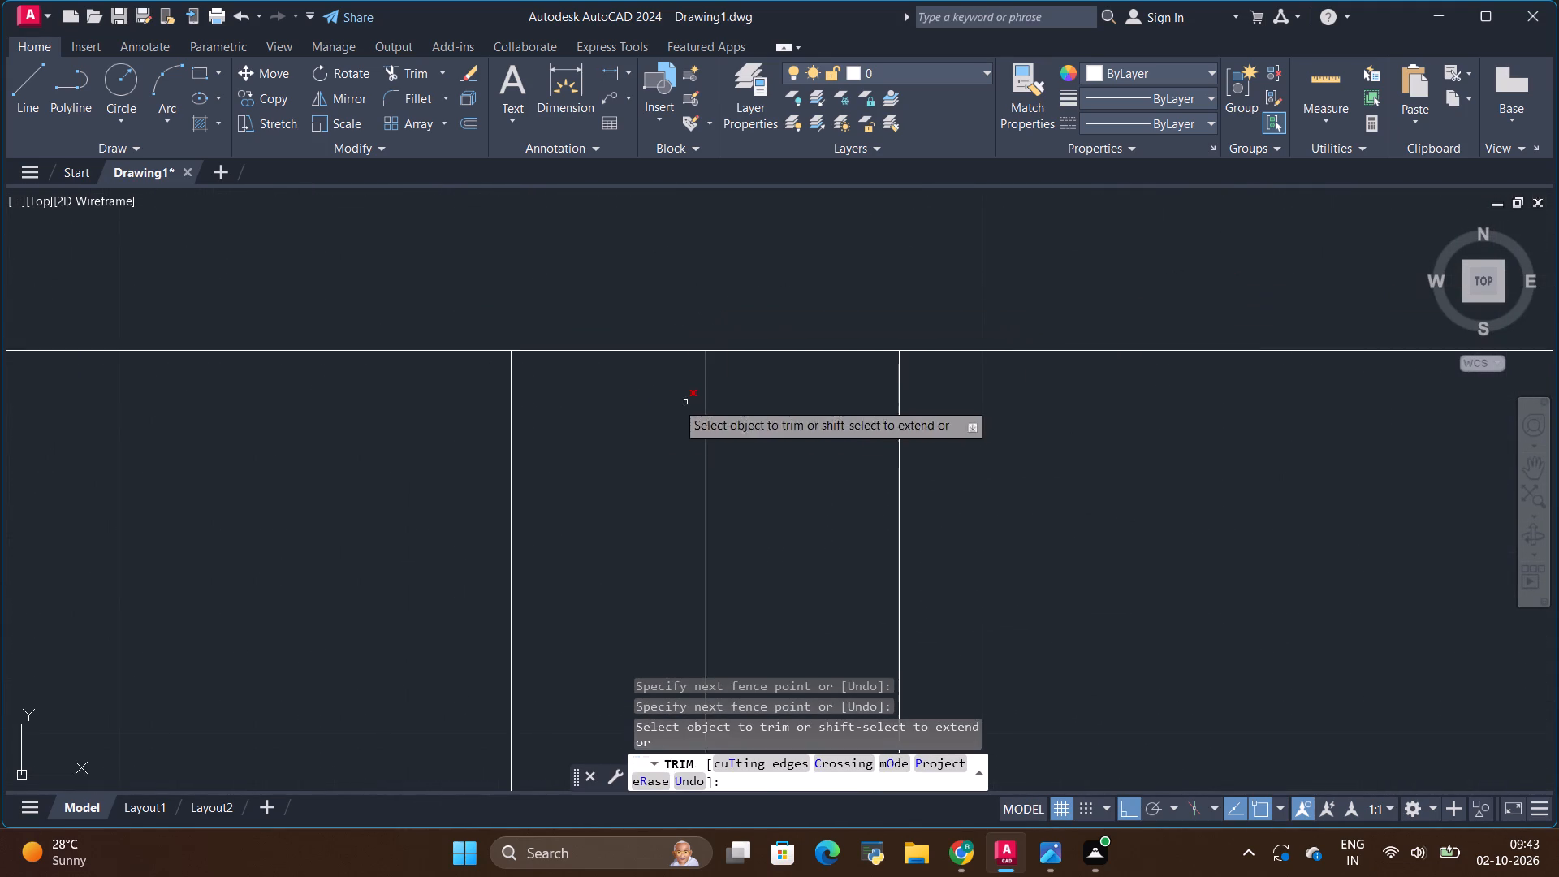
left_click_drag(608, 425, 724, 438)
scroll(680, 438, "down", 8)
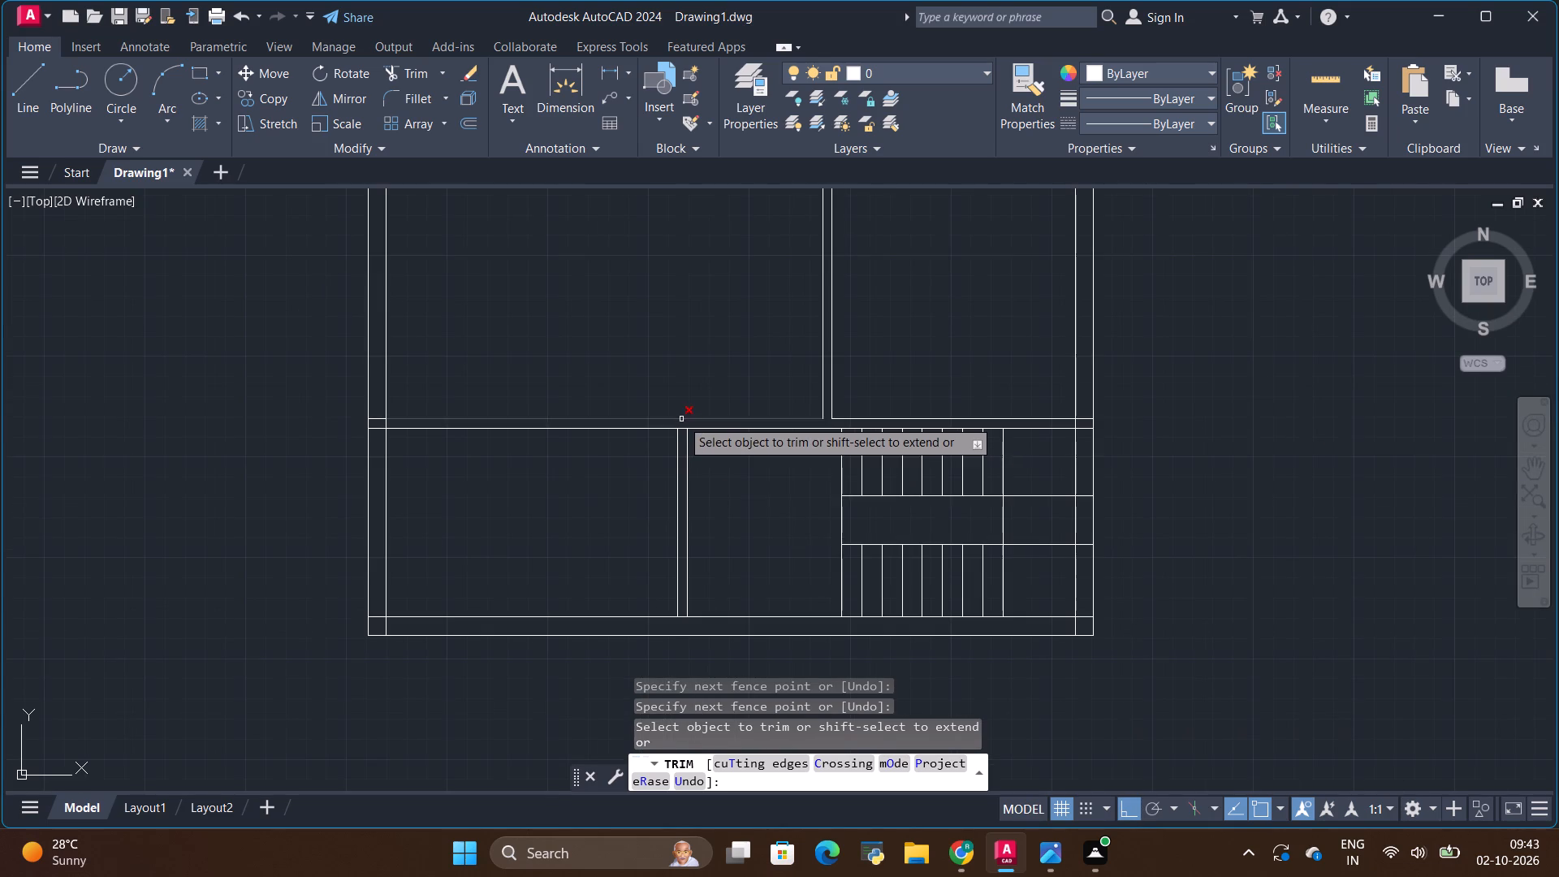
Compare the cleaned-up wall layout with the reference floor plan image, checking the sitout, living room, bedrooms and toilets.
scroll(1062, 447, "down", 2)
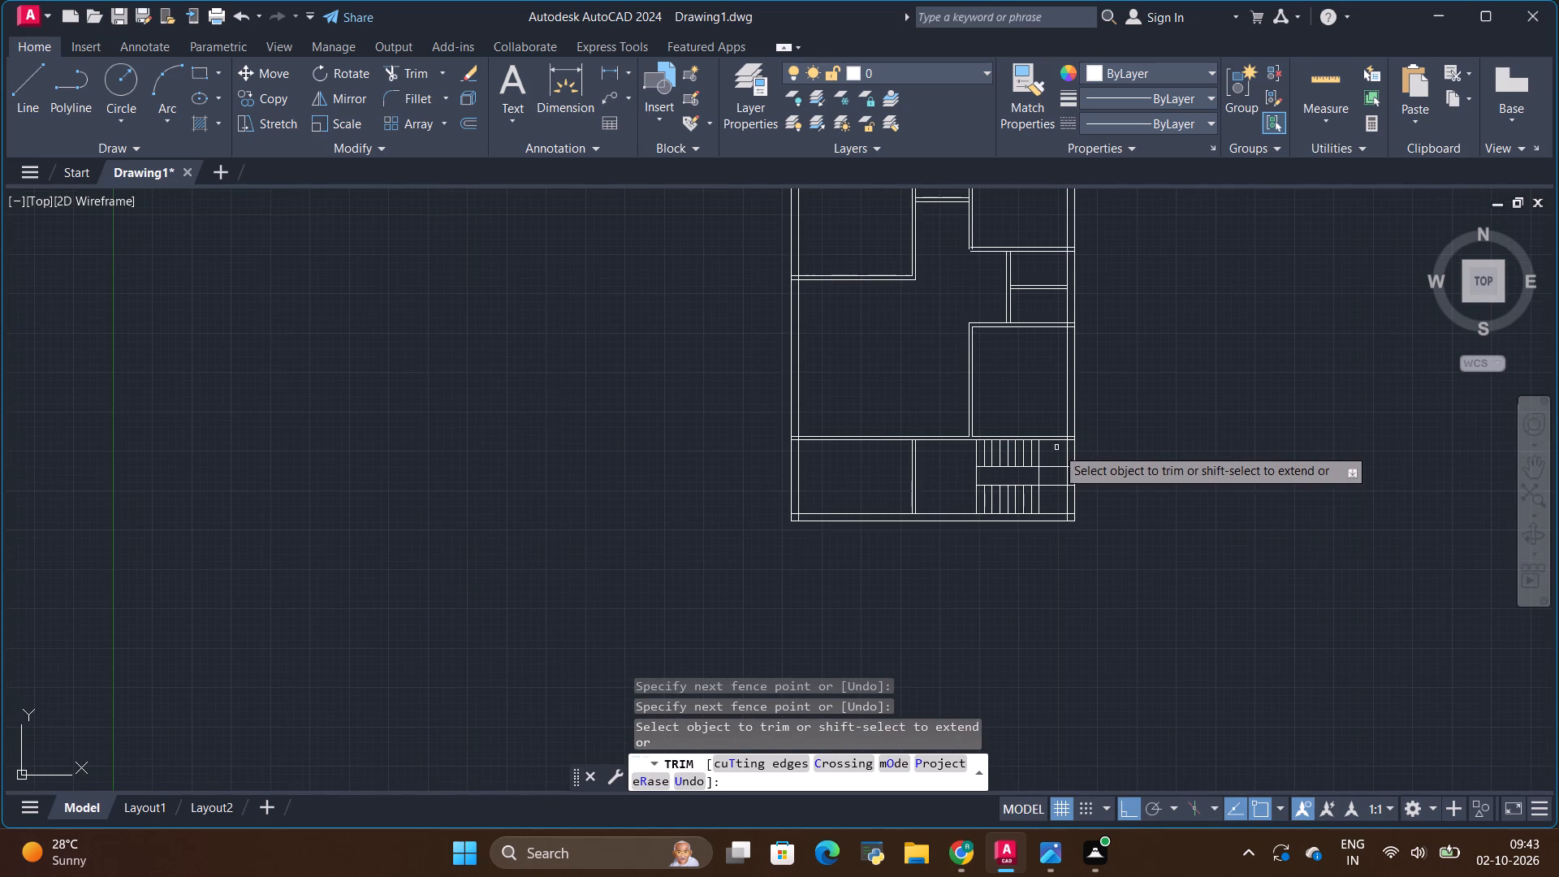
scroll(1056, 447, "down", 1)
scroll(983, 308, "up", 2)
key("alt+Tab")
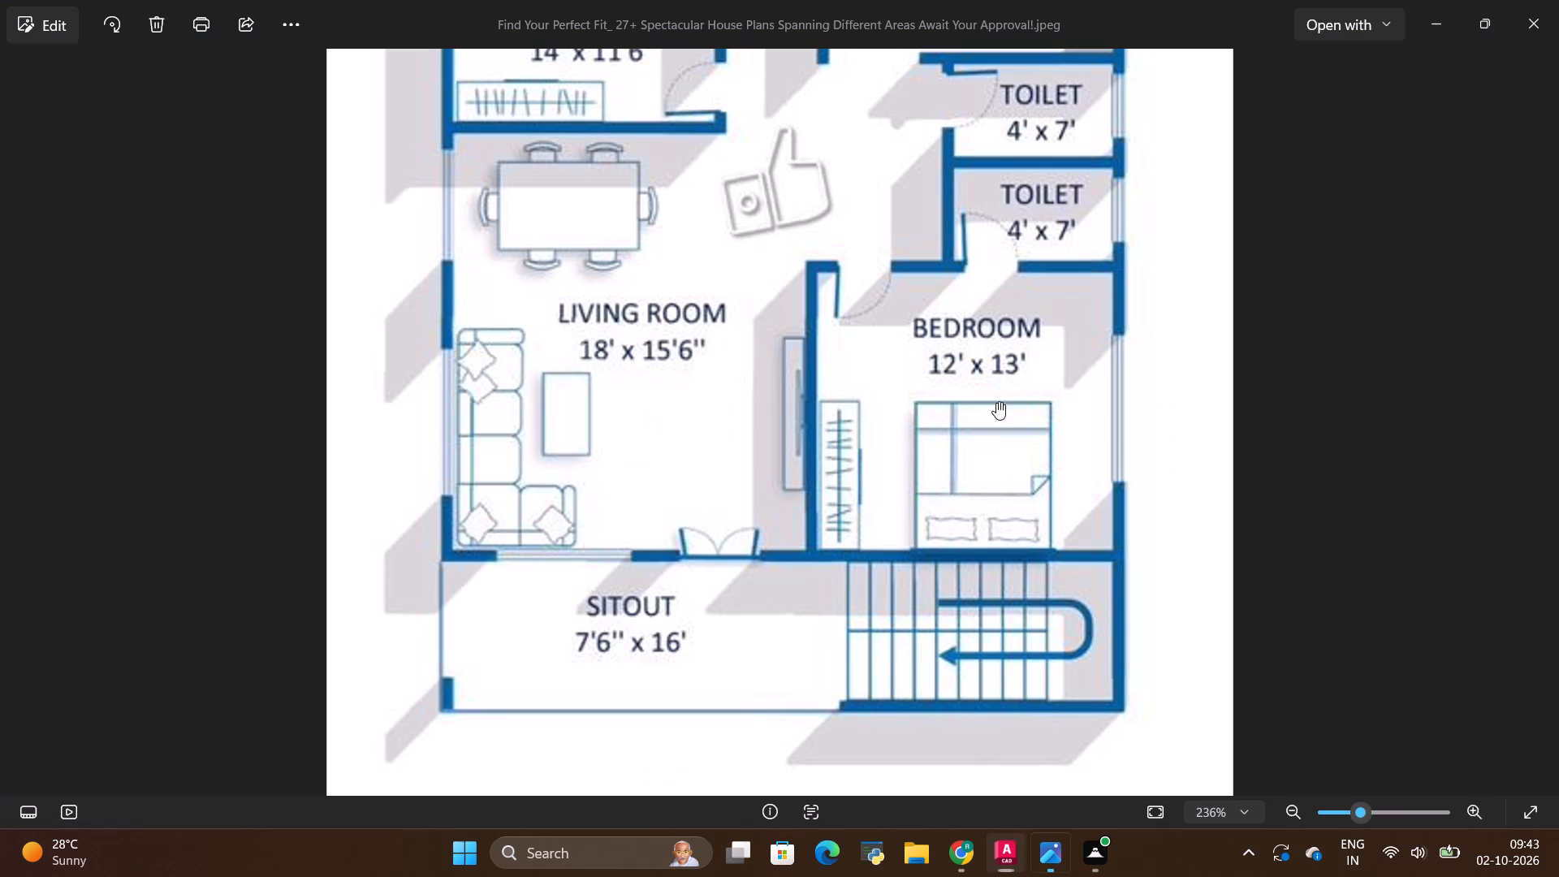
key("alt+Tab")
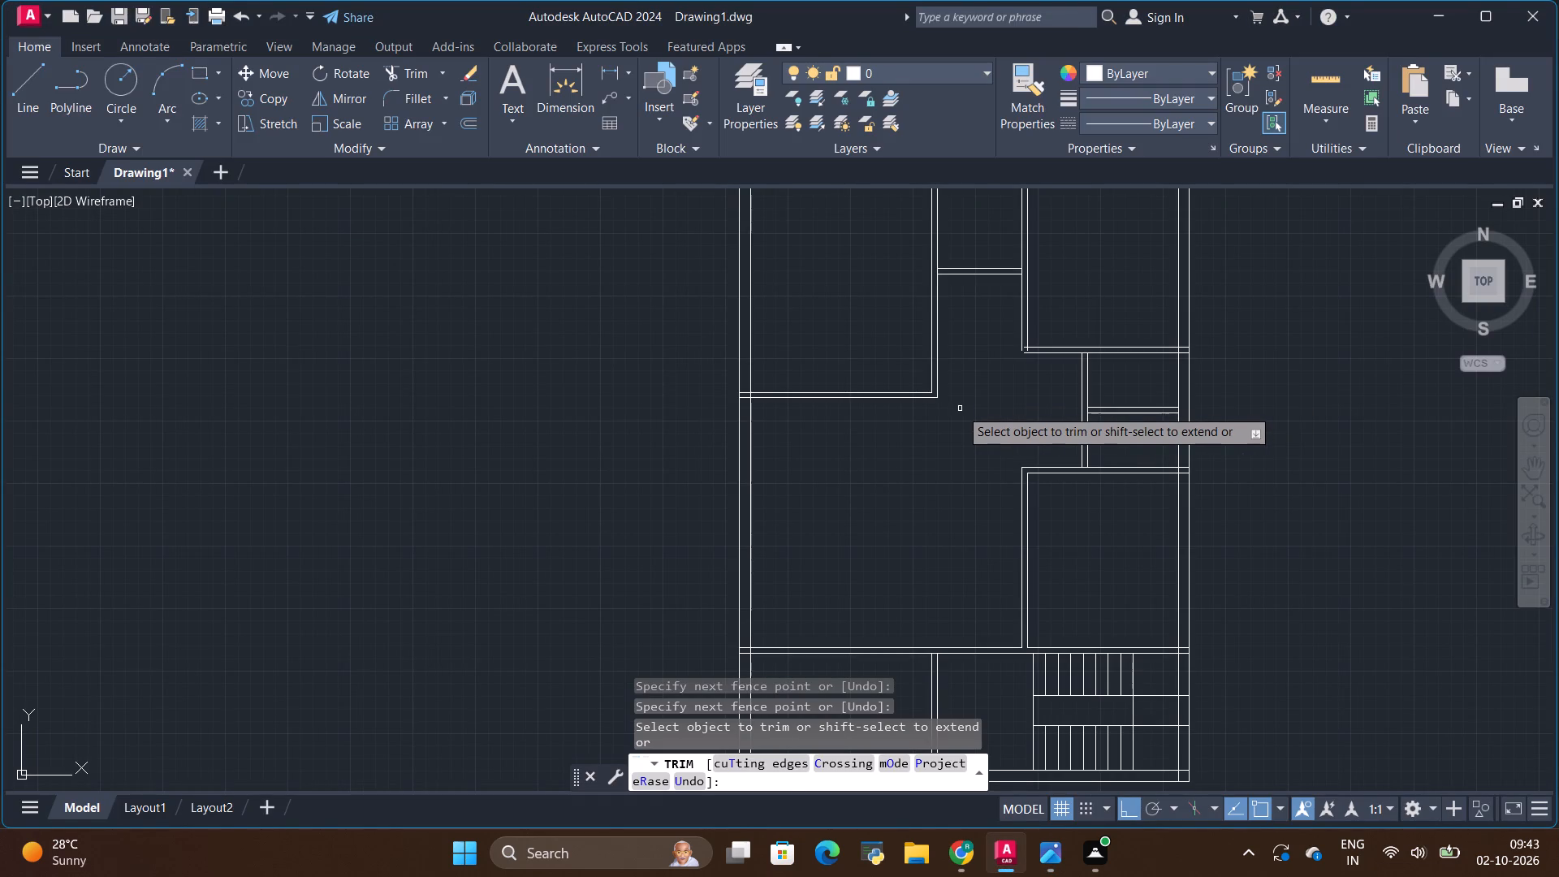
key("alt+Tab")
key("alt+Tab")
key("alt+Tab")
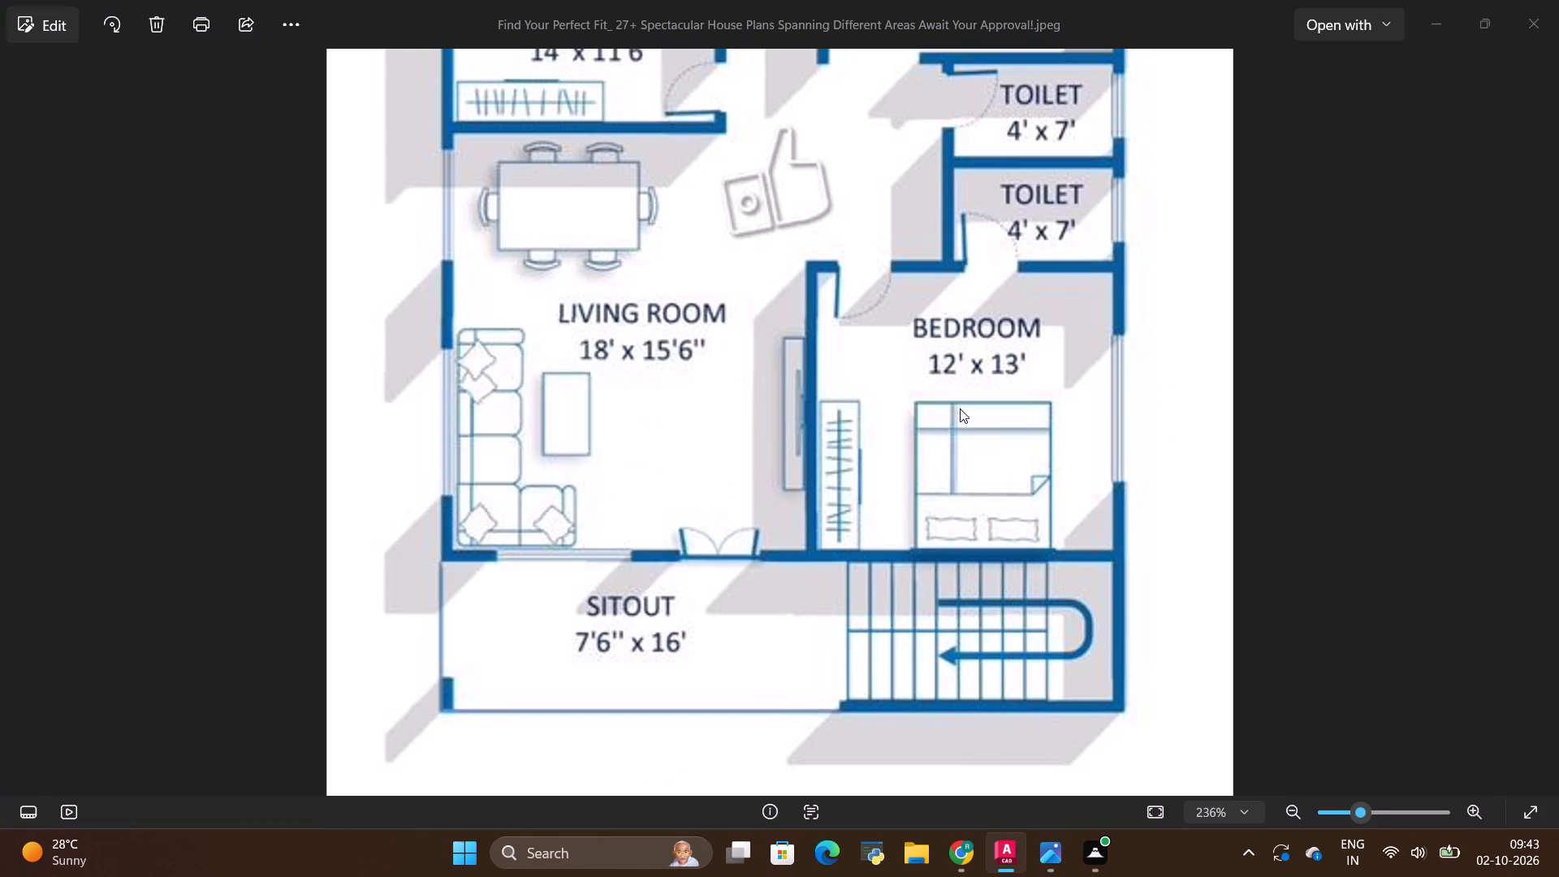
scroll(719, 413, "down", 5)
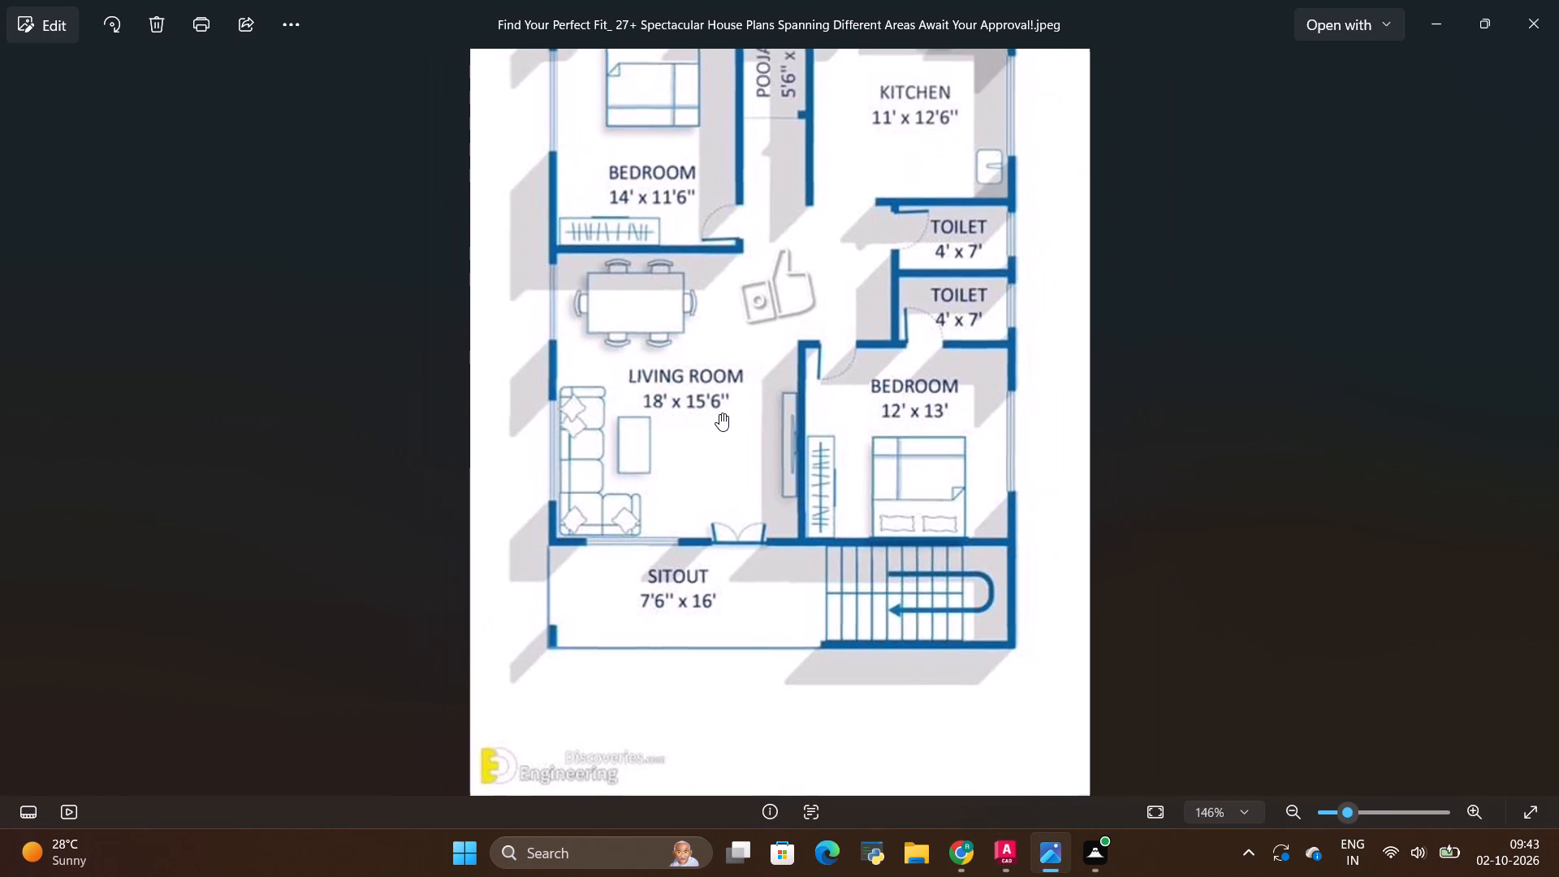
scroll(719, 413, "down", 1)
scroll(700, 183, "up", 2)
key("alt+Tab")
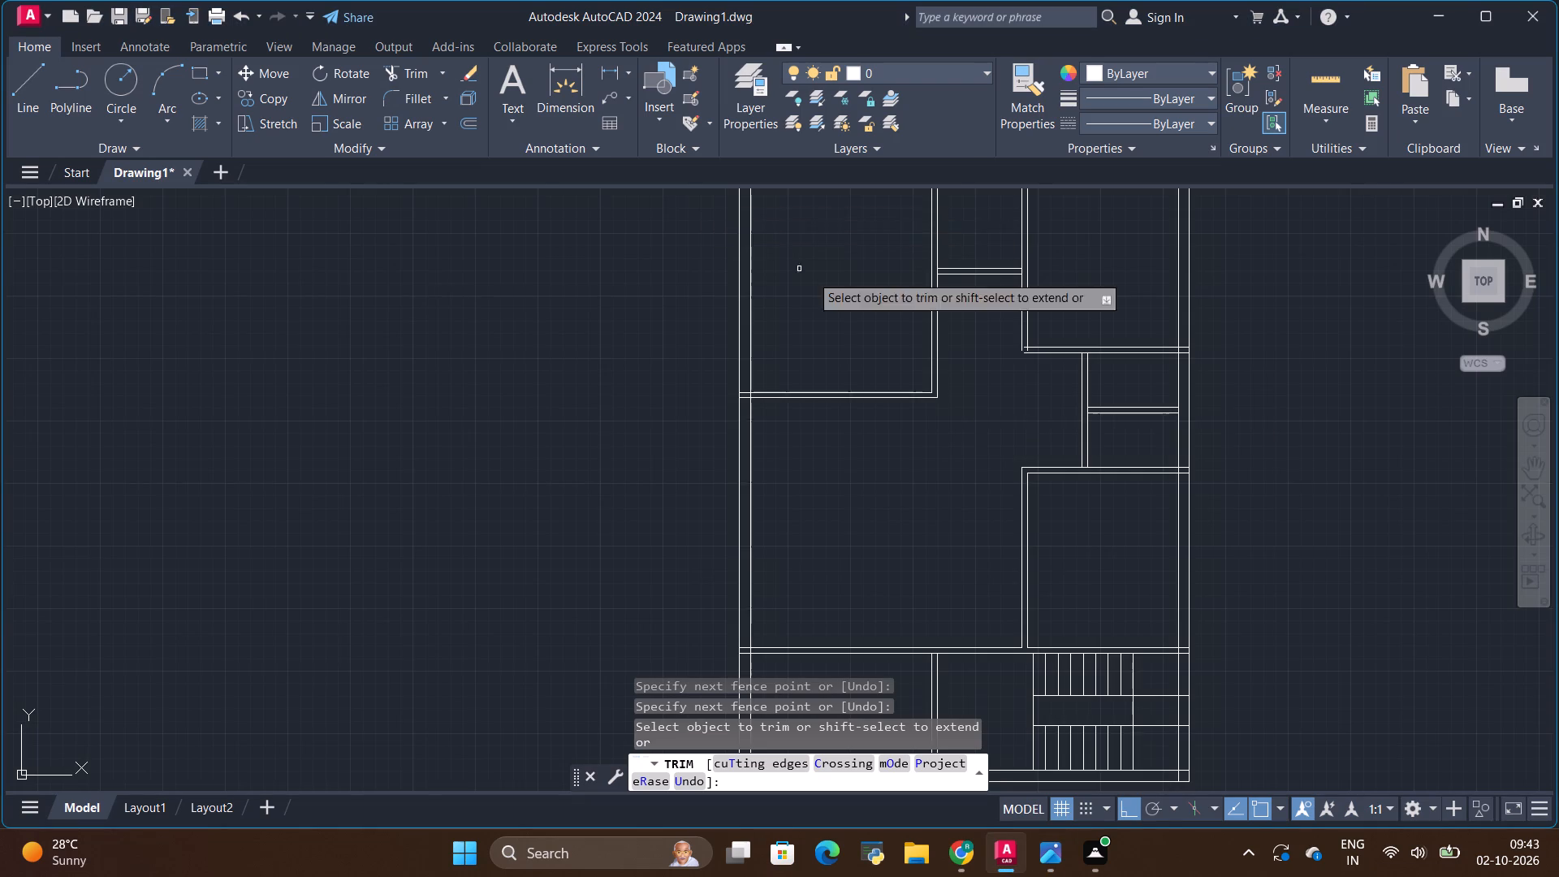
Draw a 12'-0.75" horizontal line along the top wall's inner face, from the upper-left bedroom's inner corner to its partition.
scroll(829, 328, "down", 2)
scroll(823, 227, "up", 3)
scroll(847, 261, "down", 1)
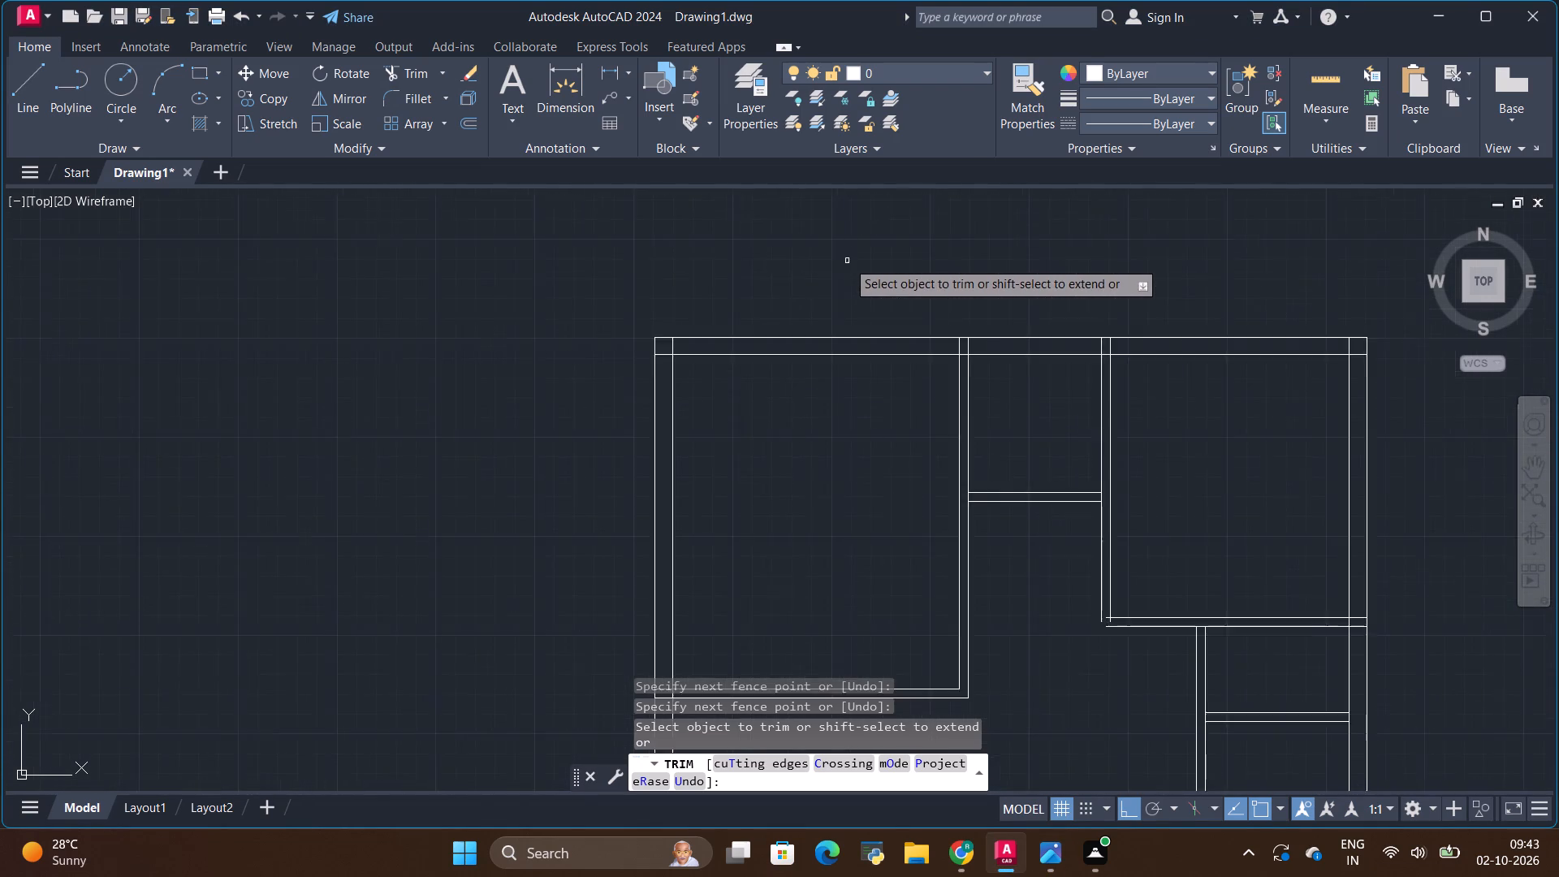
key("space")
scroll(814, 305, "up", 2)
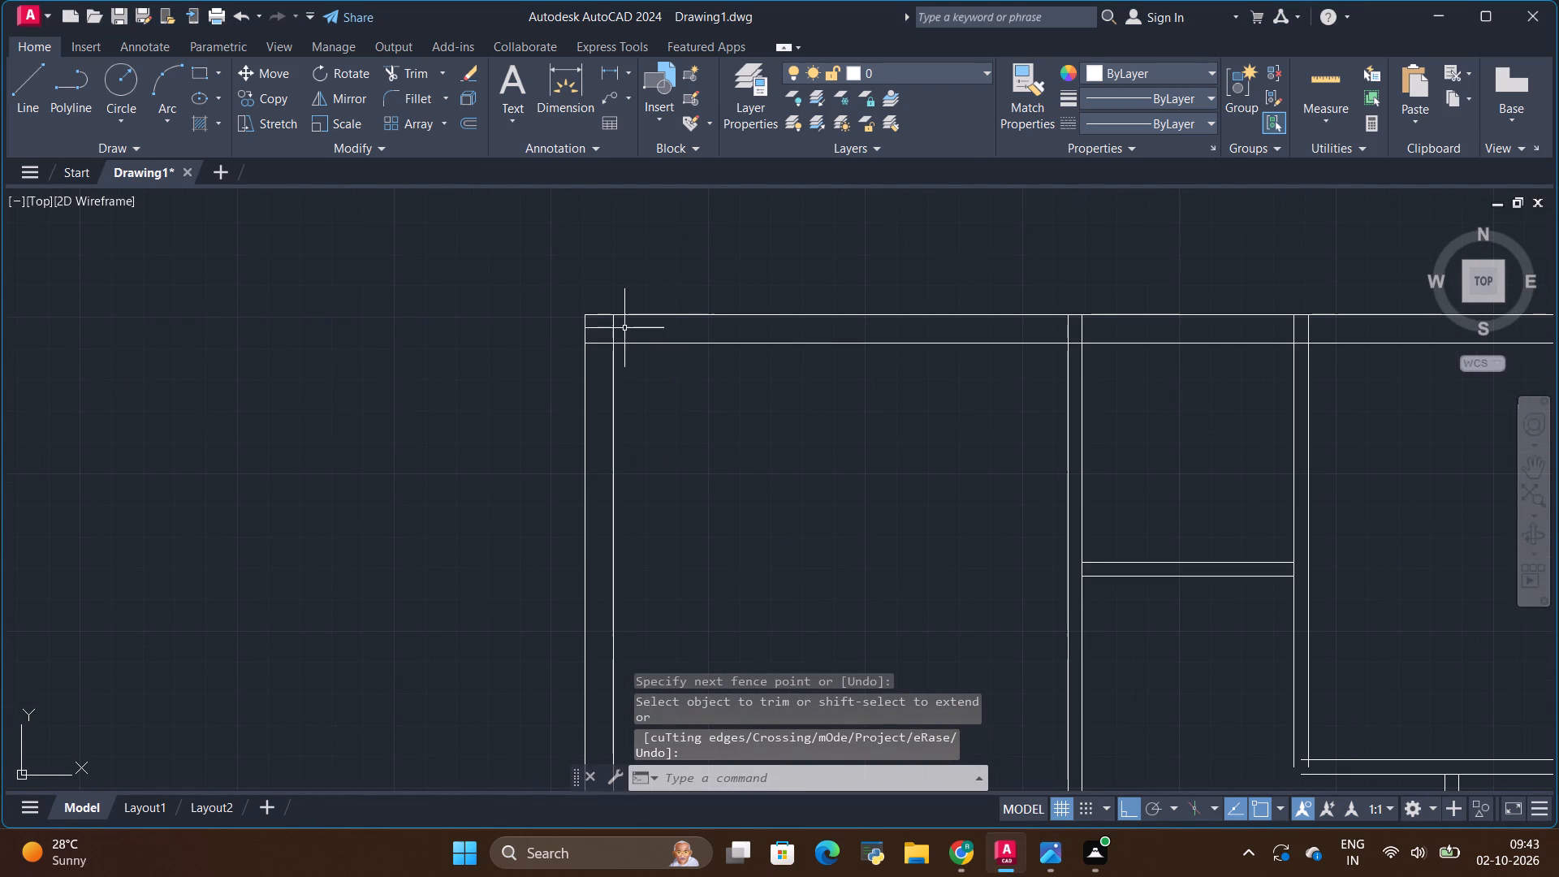
left_click(32, 85)
scroll(639, 347, "up", 1)
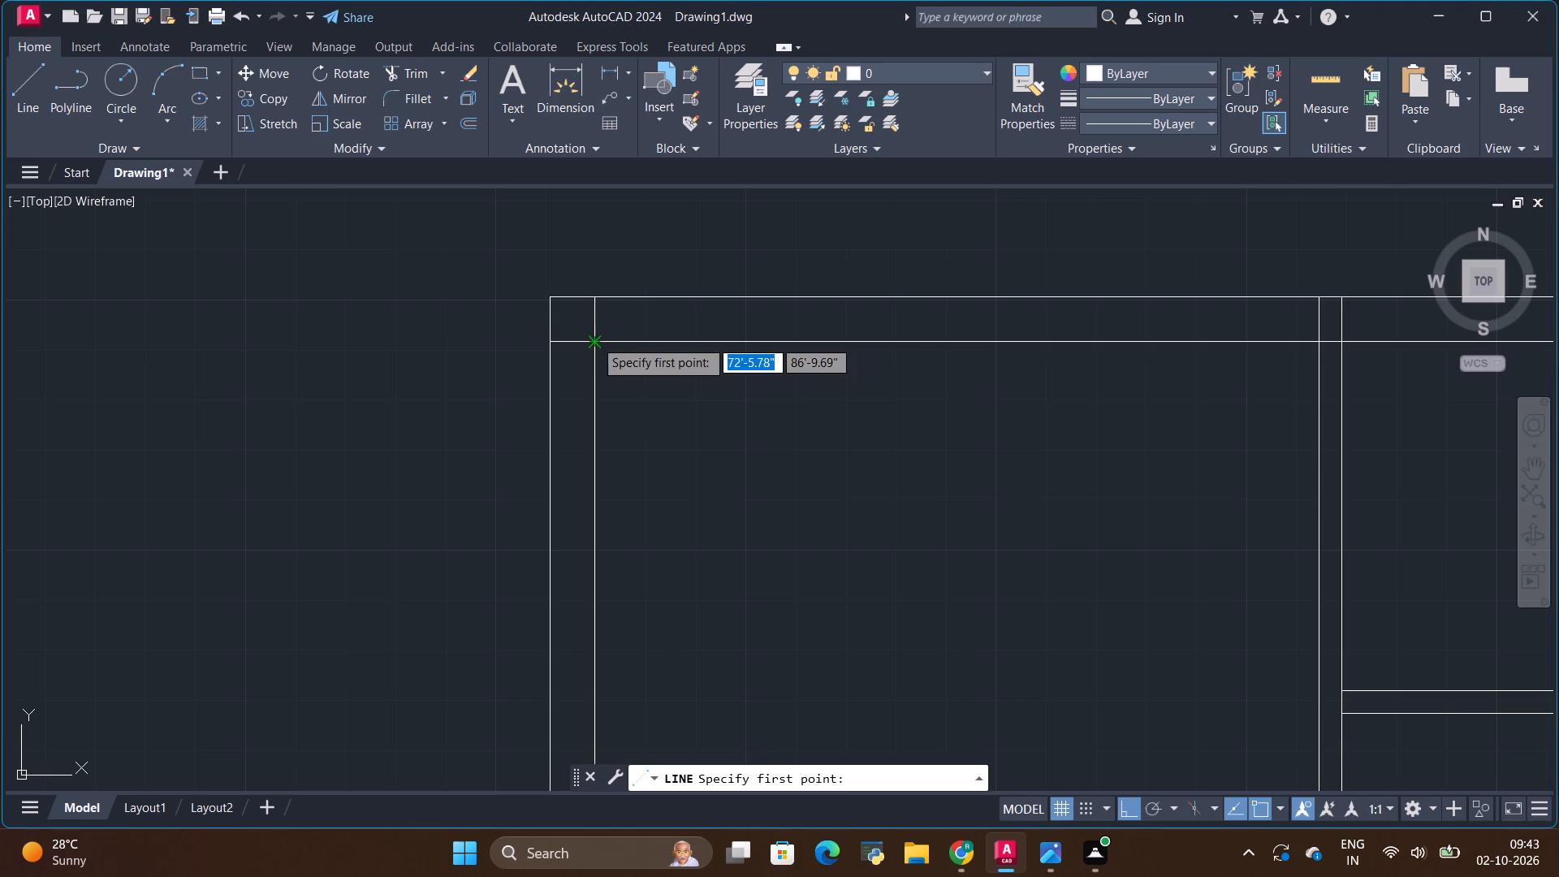
left_click(594, 339)
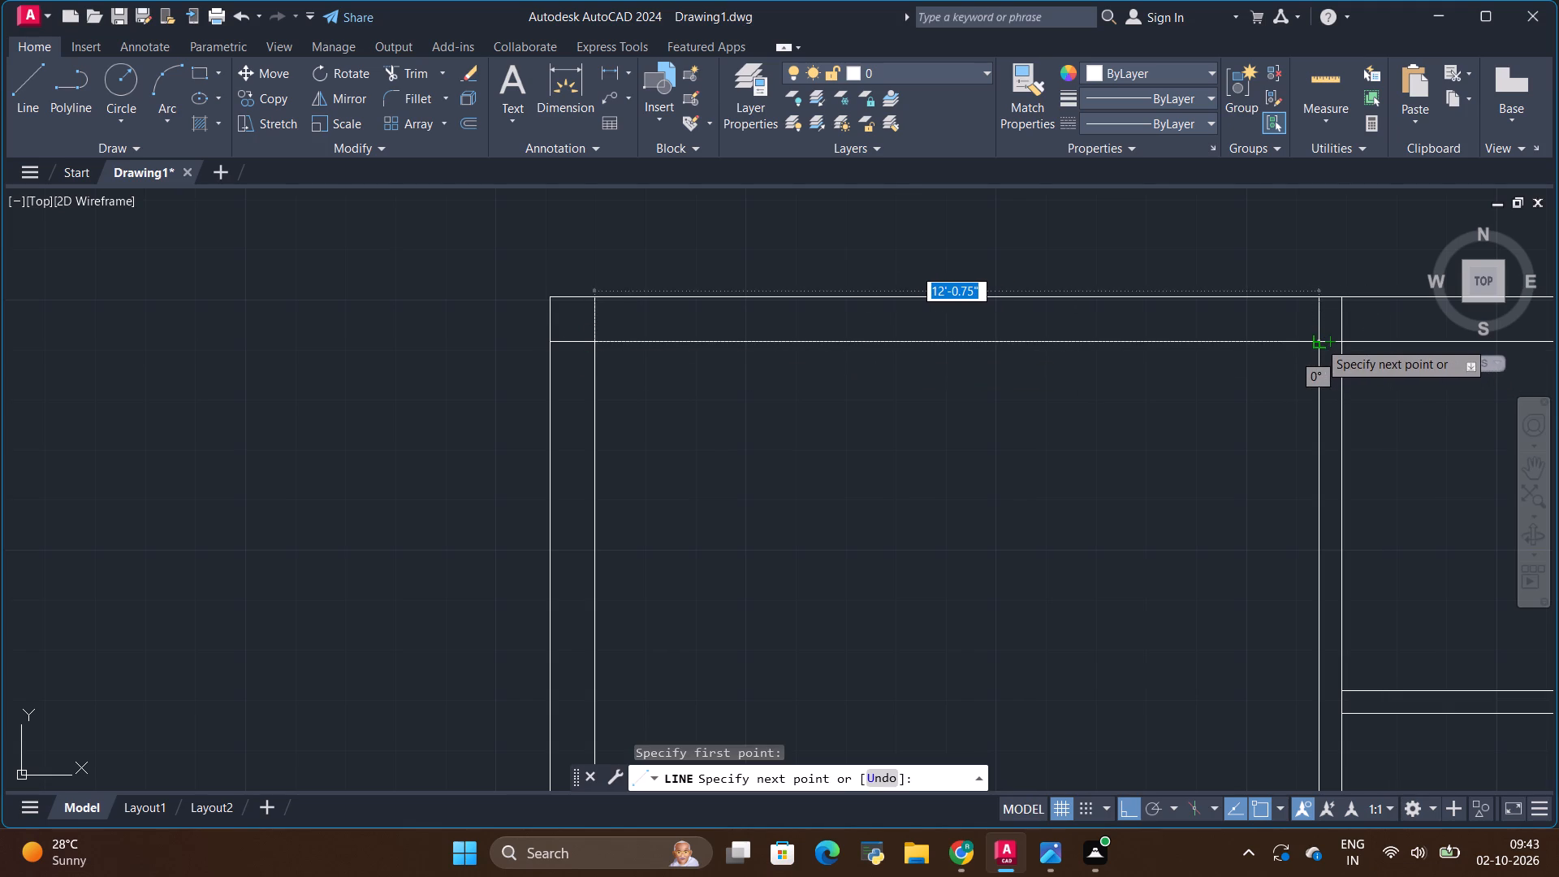
left_click(1319, 341)
key("Escape")
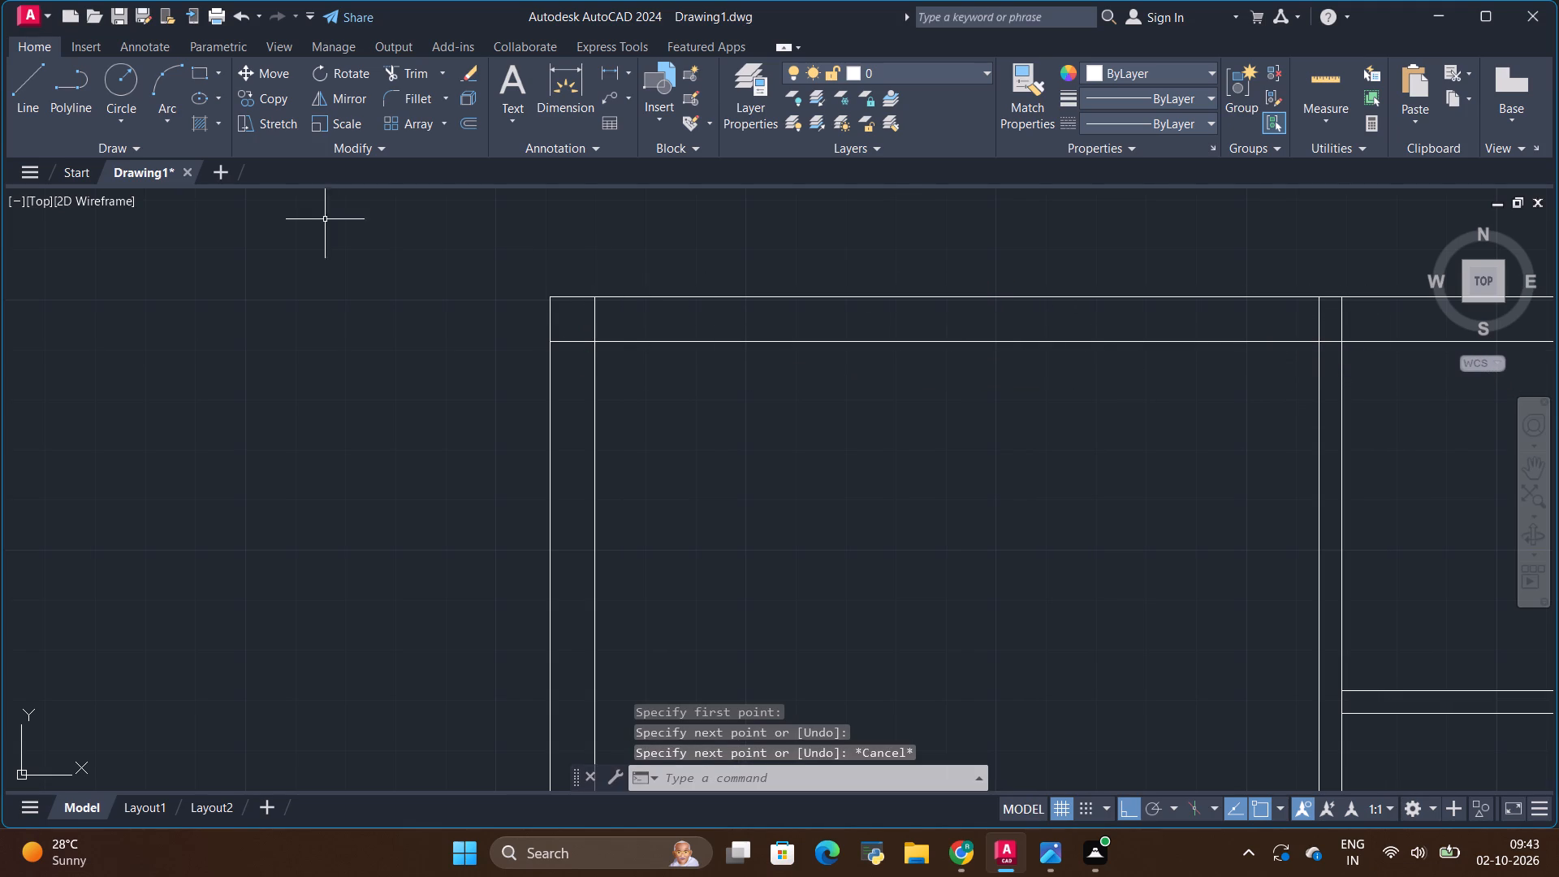
Draw a 9" vertical line across the upper-left bedroom's top wall, starting at the midpoint of its inner face line.
left_click(28, 95)
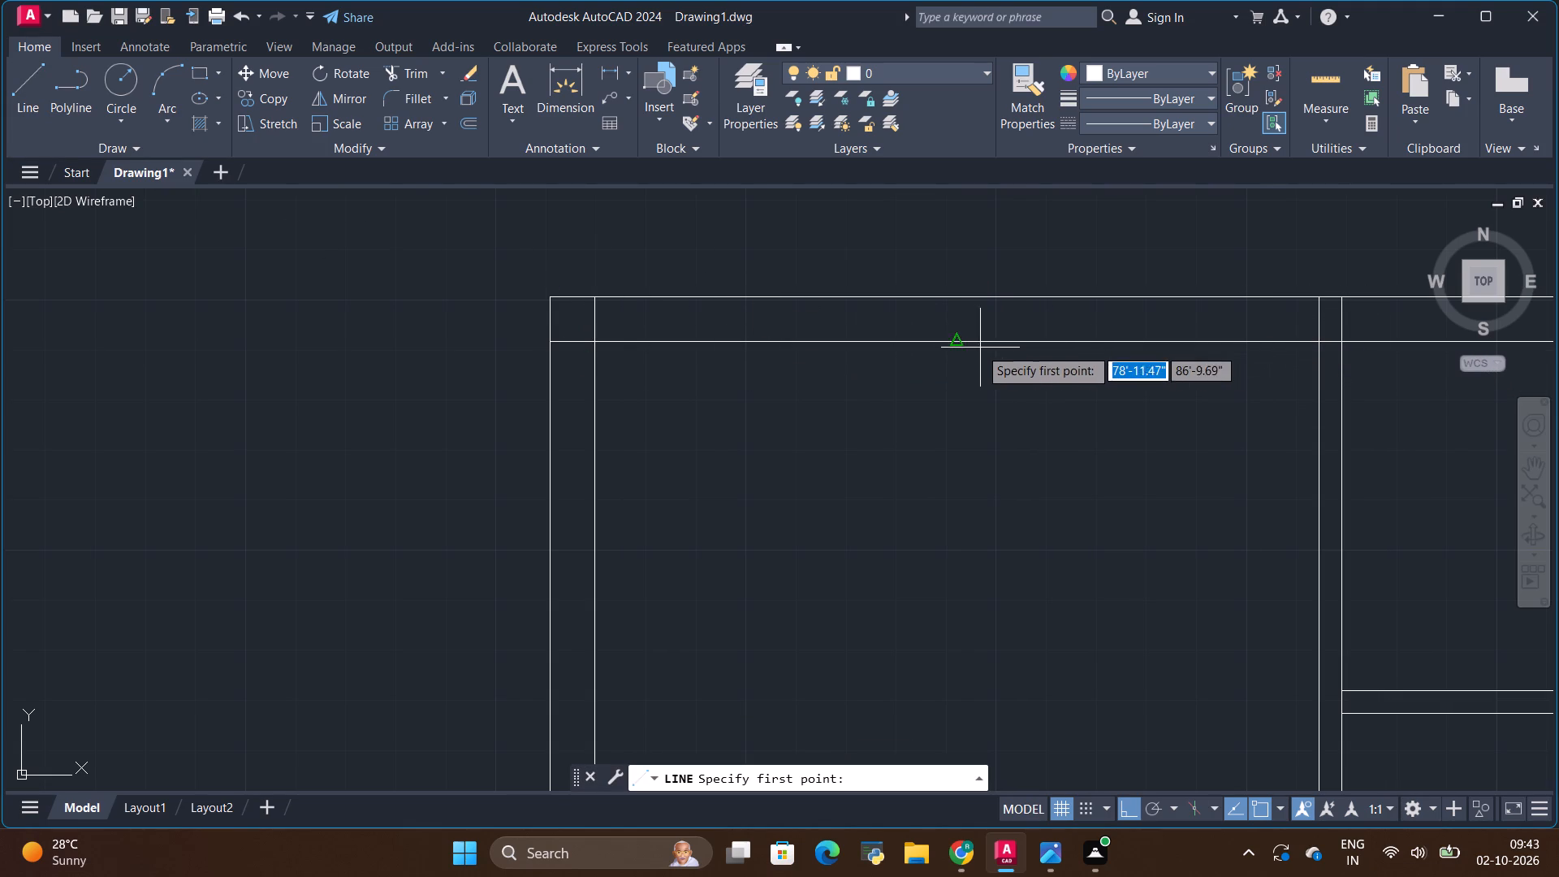
left_click(953, 339)
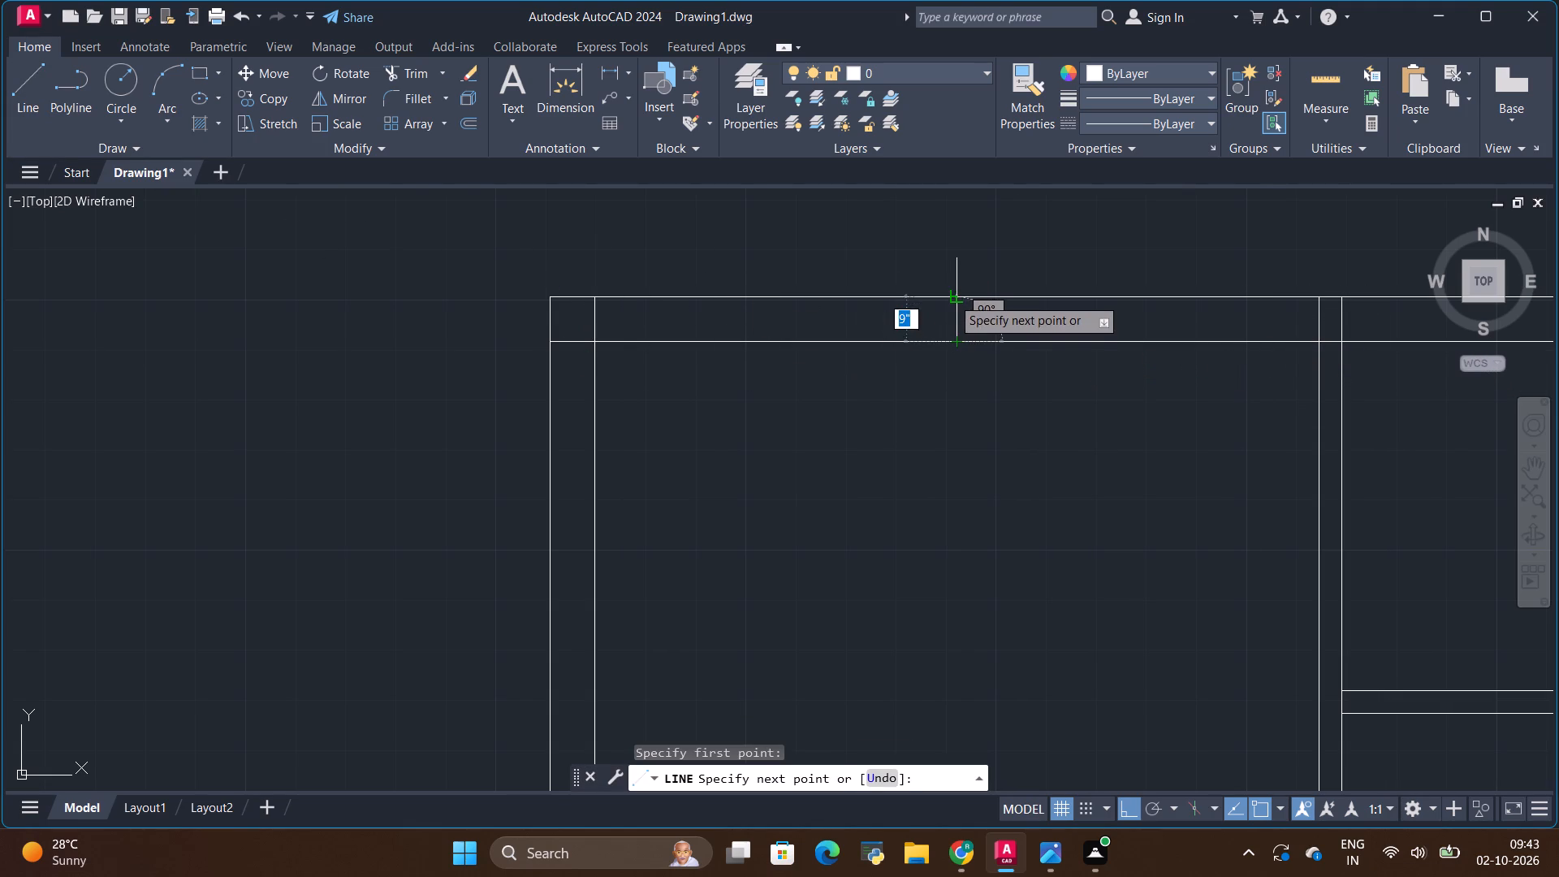
left_click(952, 297)
key("Escape")
Copy the short vertical line across the top wall 2'6" to each side to mark the window ends.
scroll(957, 302, "up", 1)
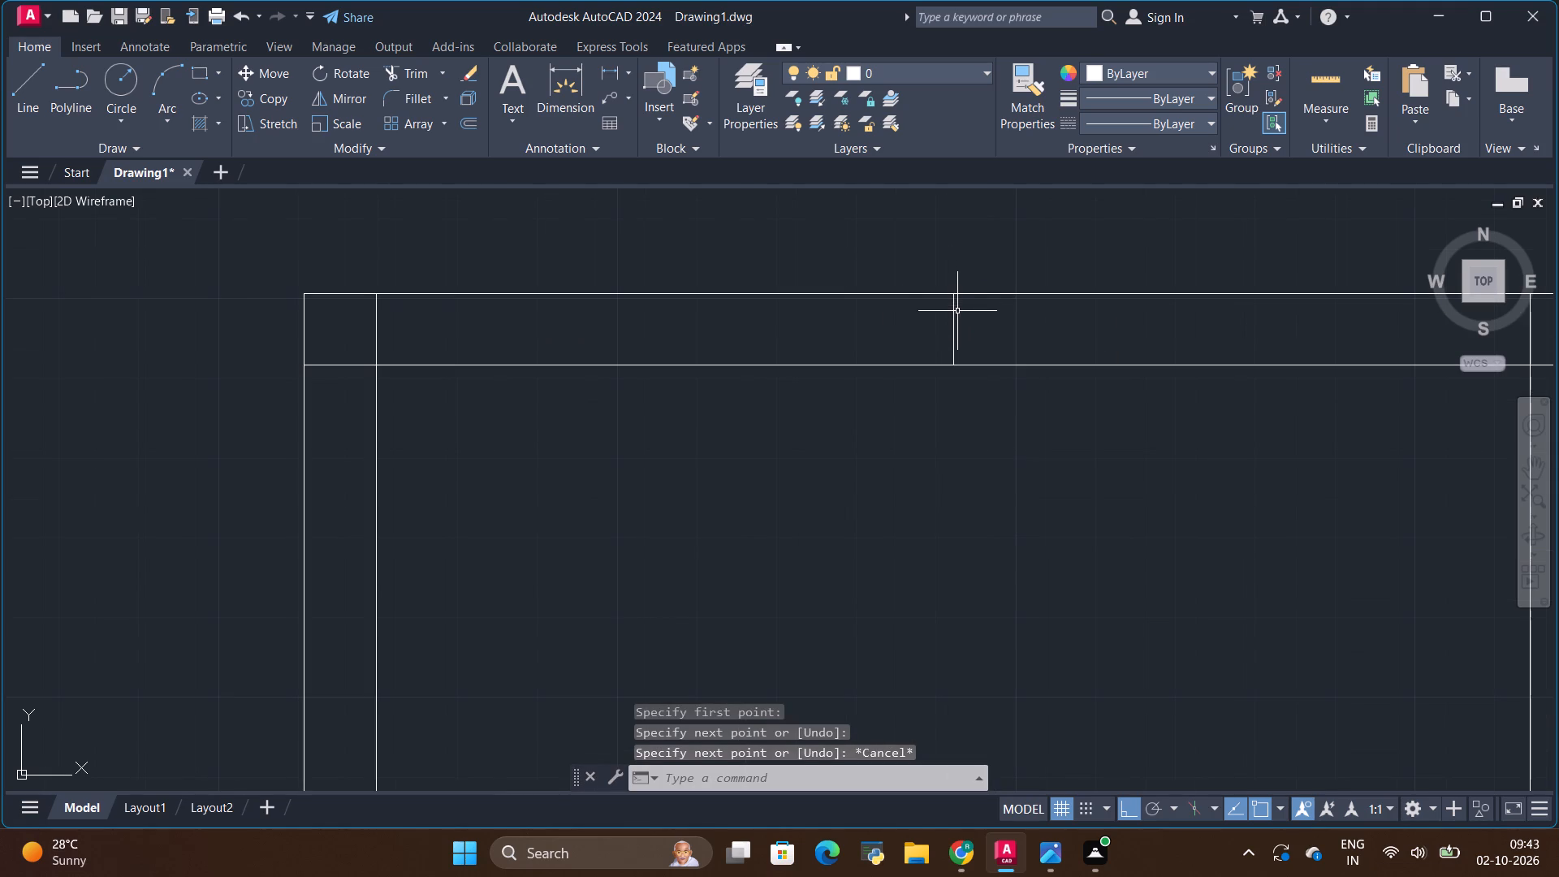
left_click(953, 322)
left_click(266, 94)
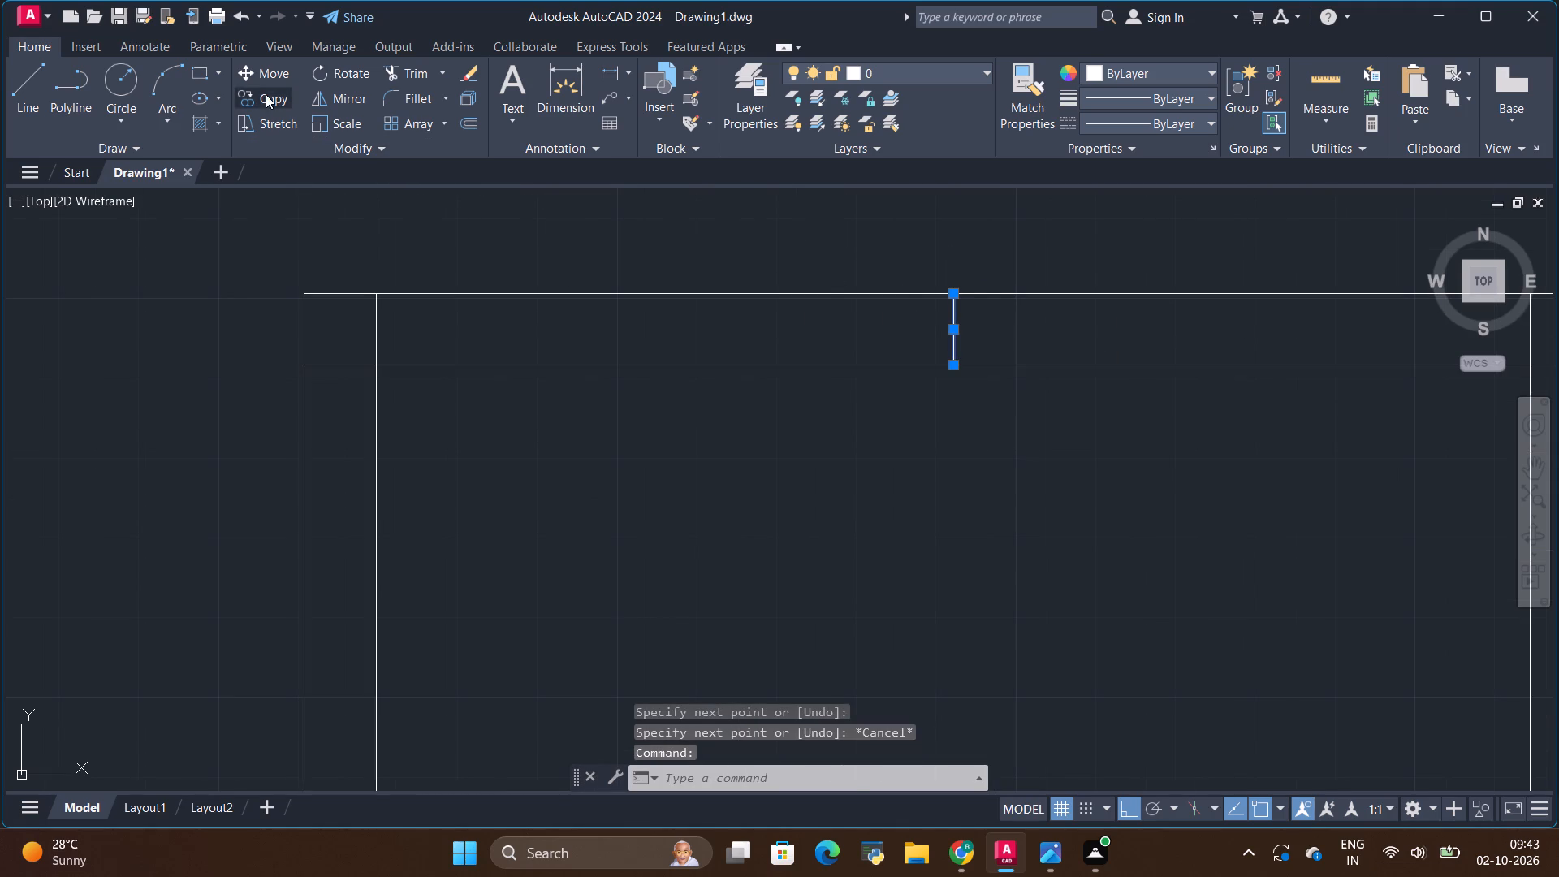
left_click(955, 326)
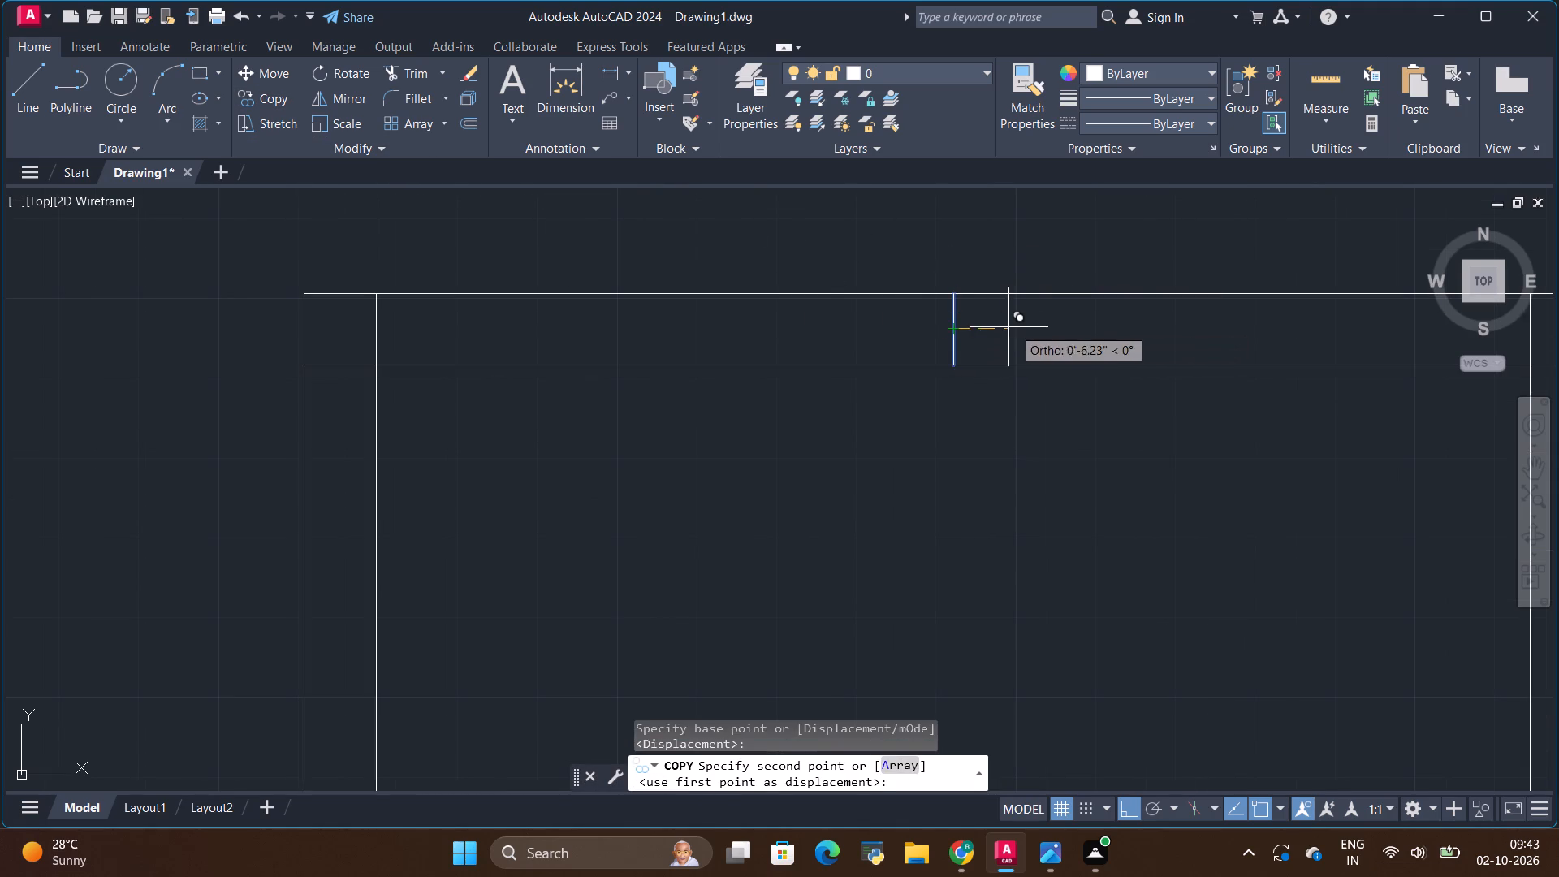
key("BackSpace")
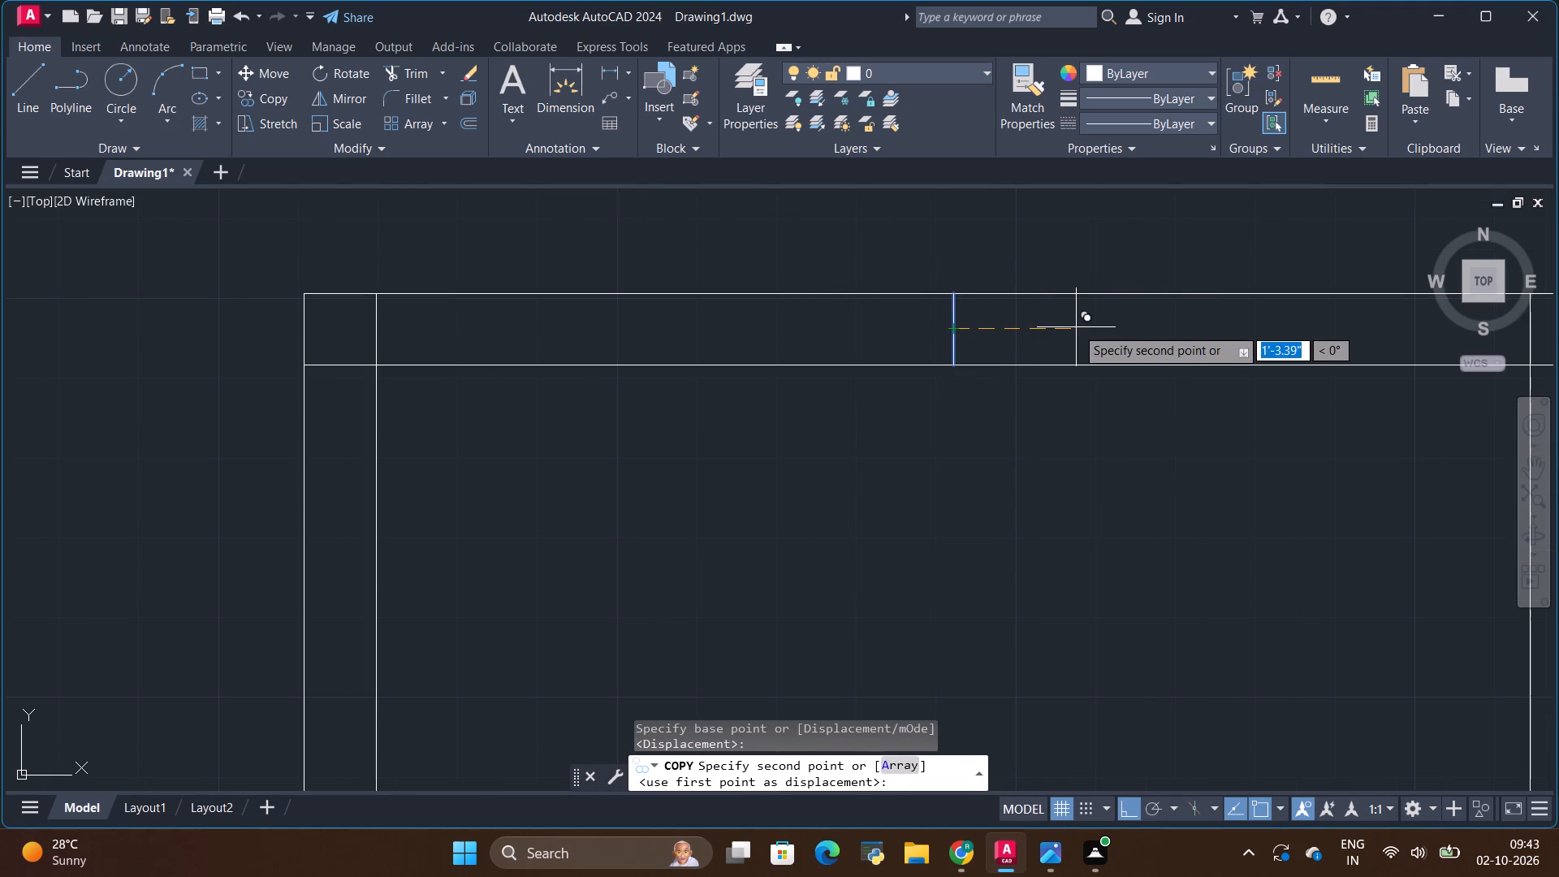
type("2/")
key("BackSpace")
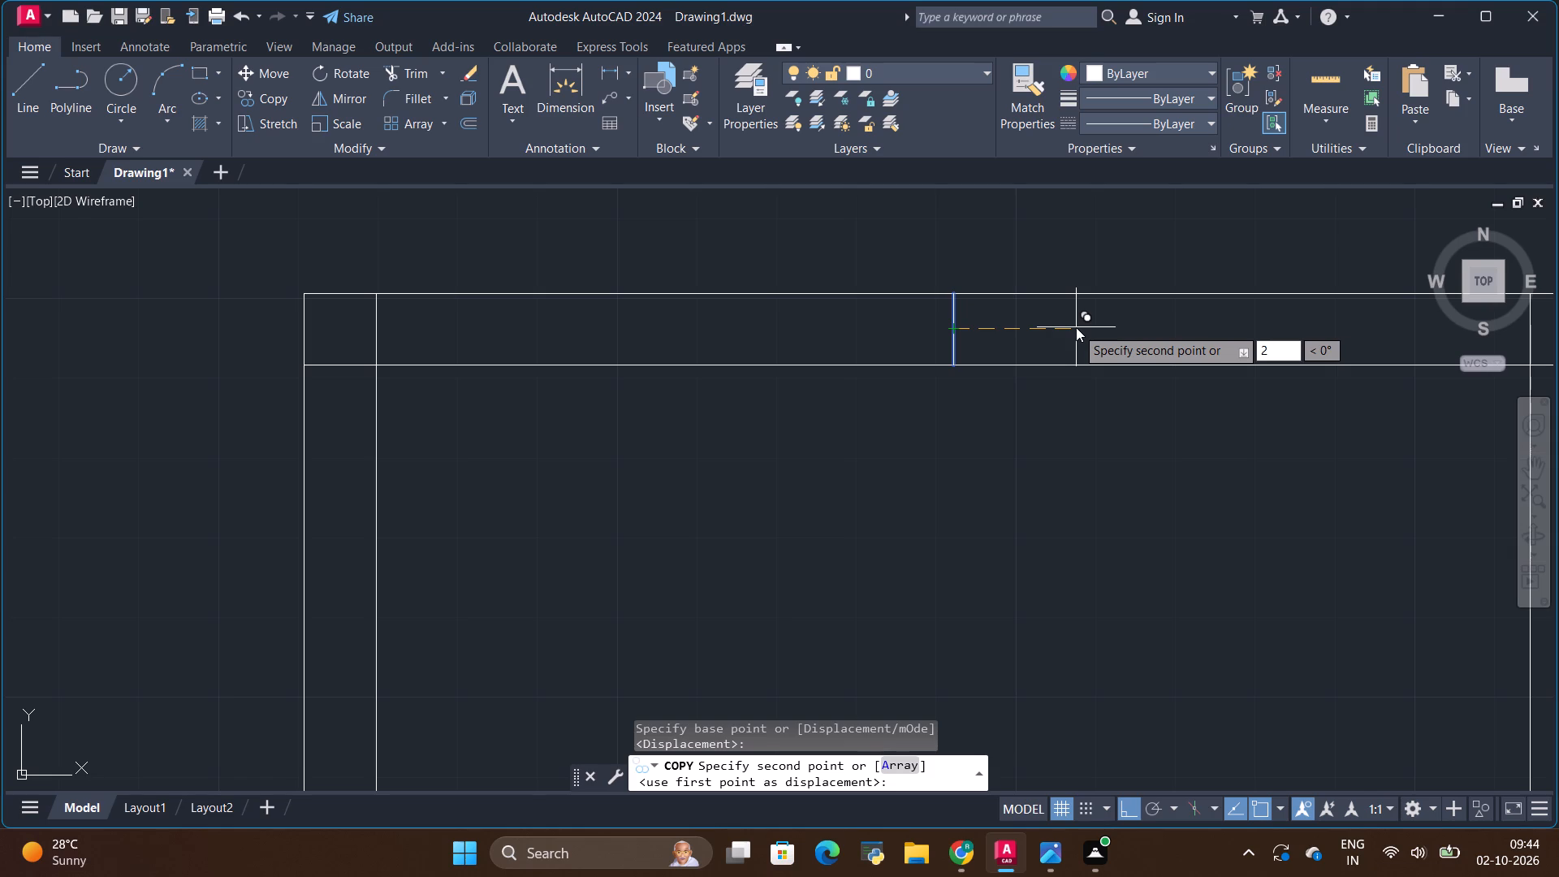
key("apostrophe")
key("6")
key("shift+quotedbl")
key("Return")
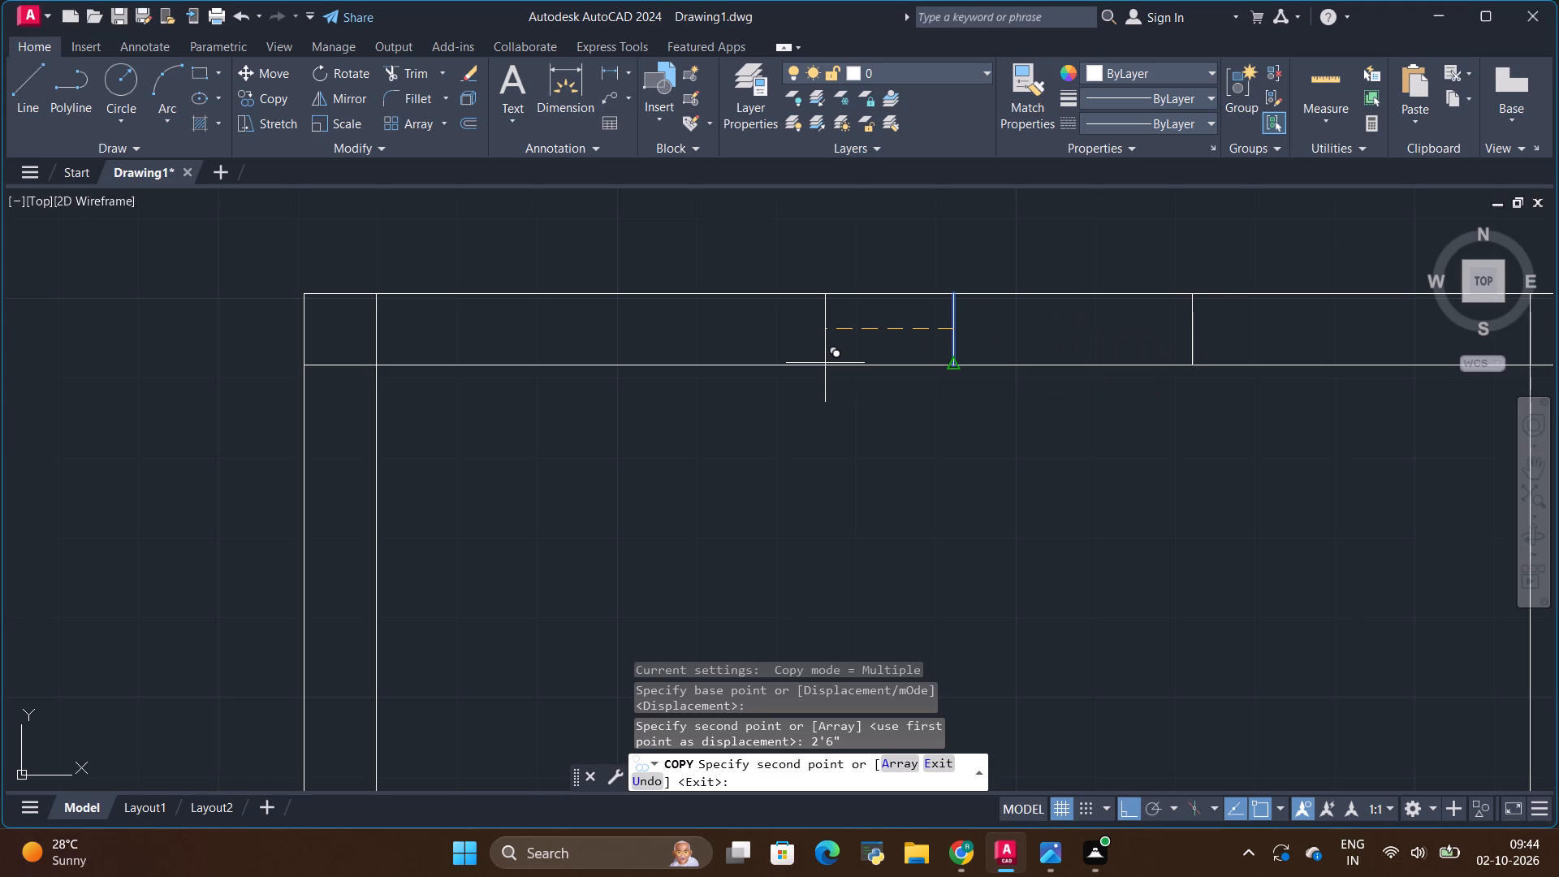
key("BackSpace")
type("2'6\"")
key("Return")
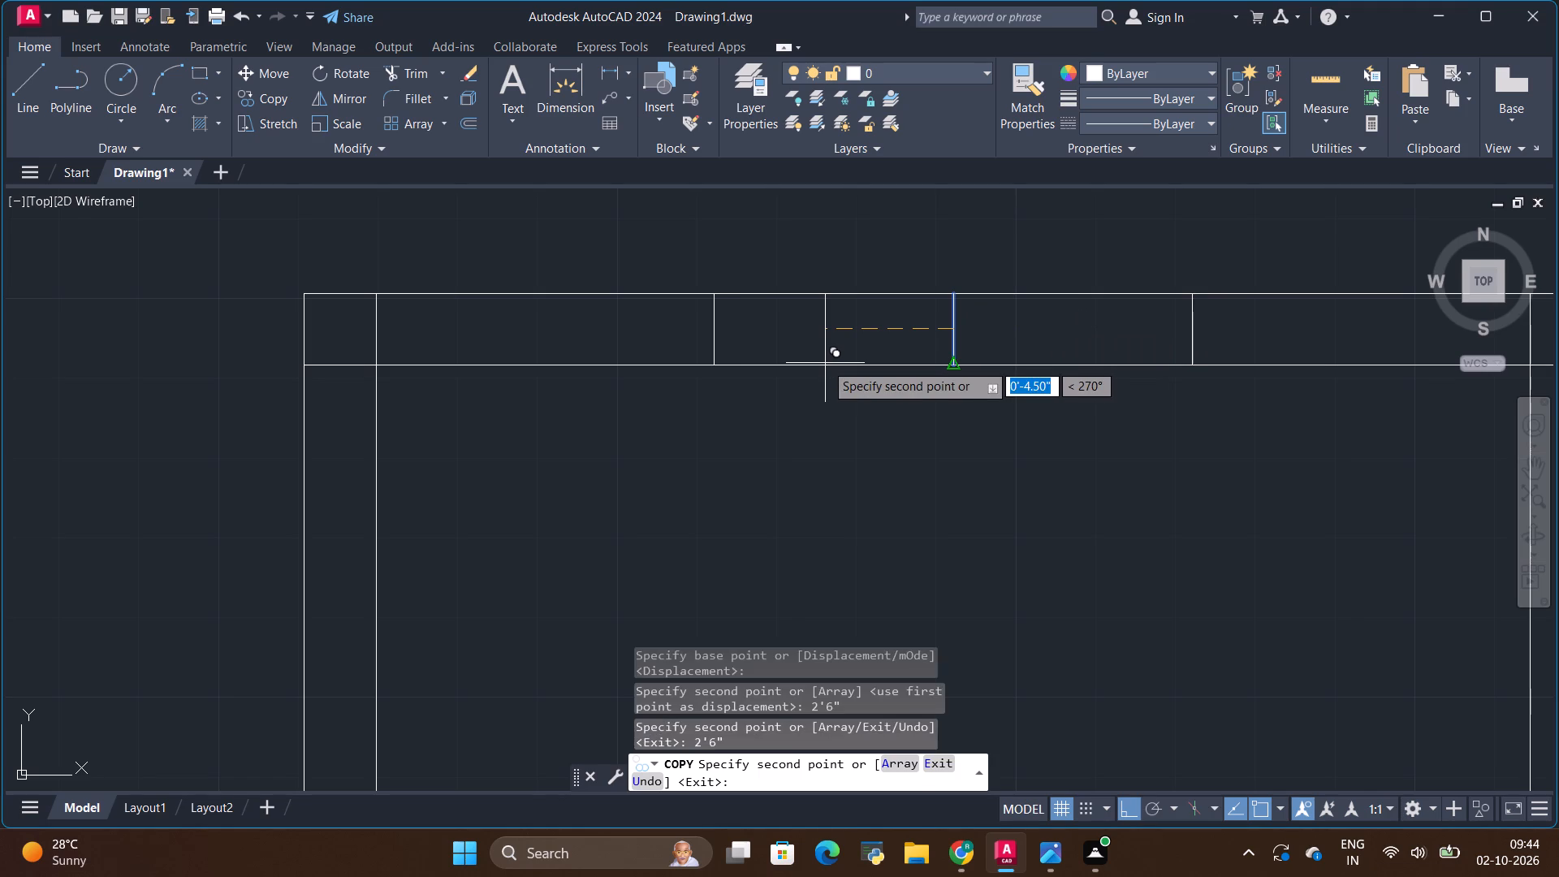
key("Escape")
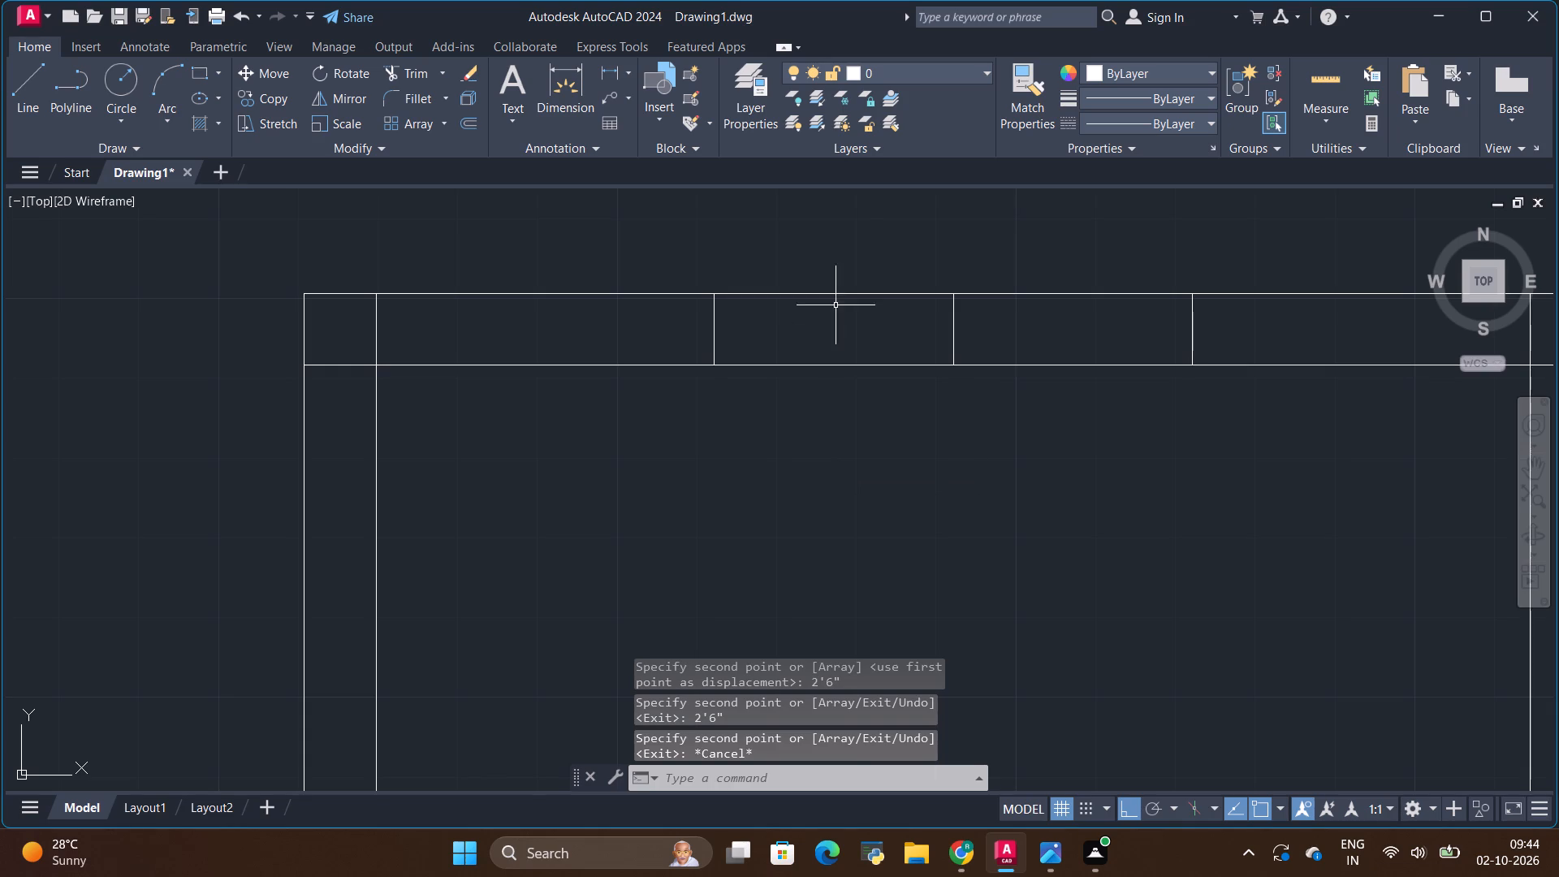
Draw a horizontal line midway through the wall thickness, joining the midpoints of the two window end lines.
left_click(19, 93)
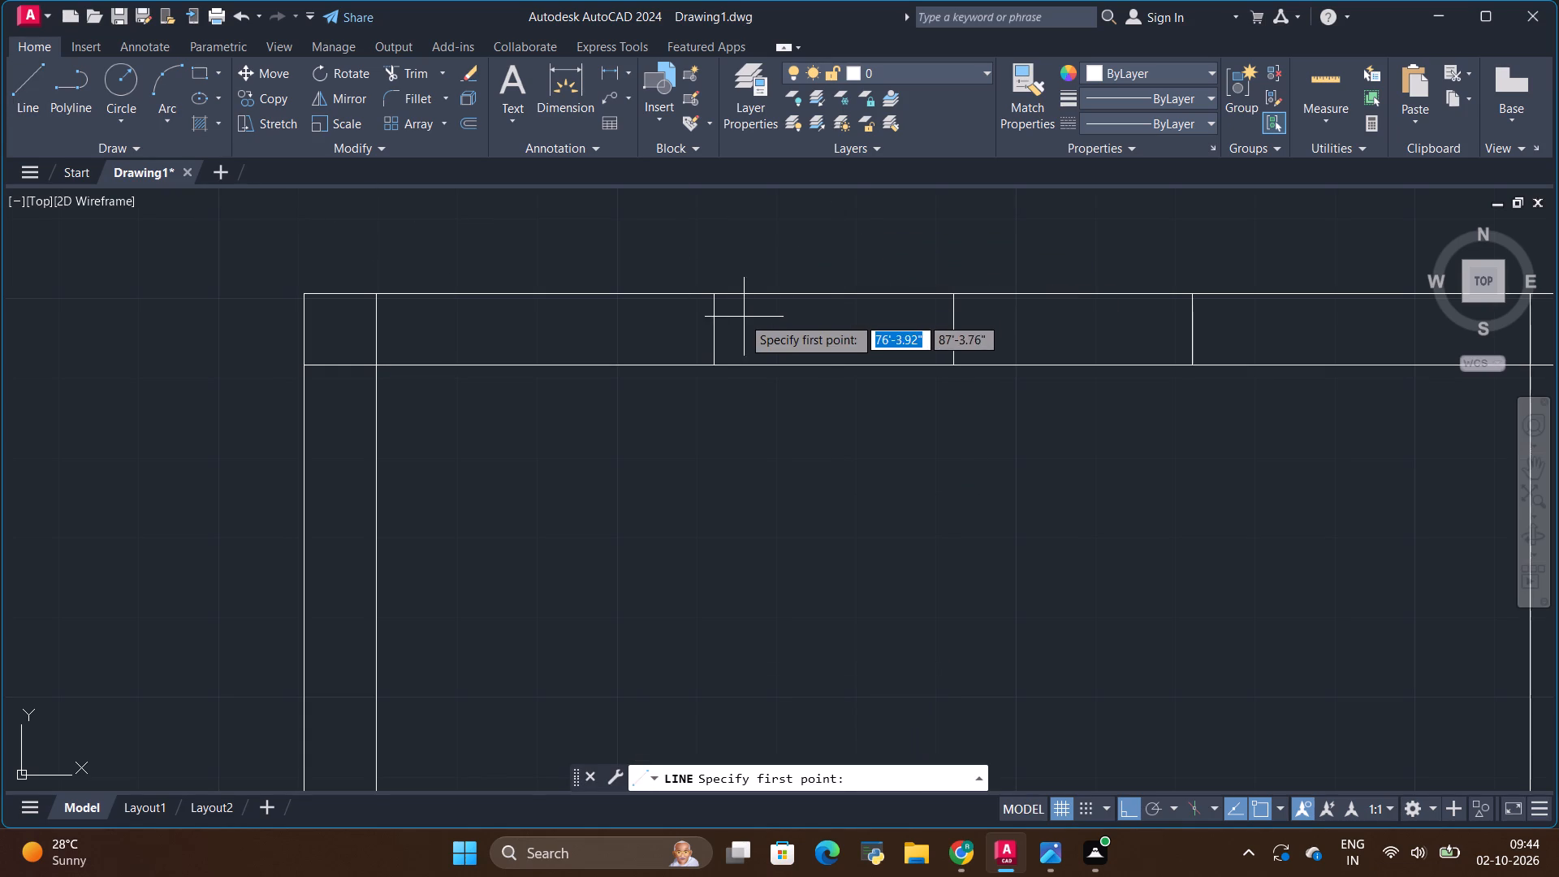
left_click(708, 328)
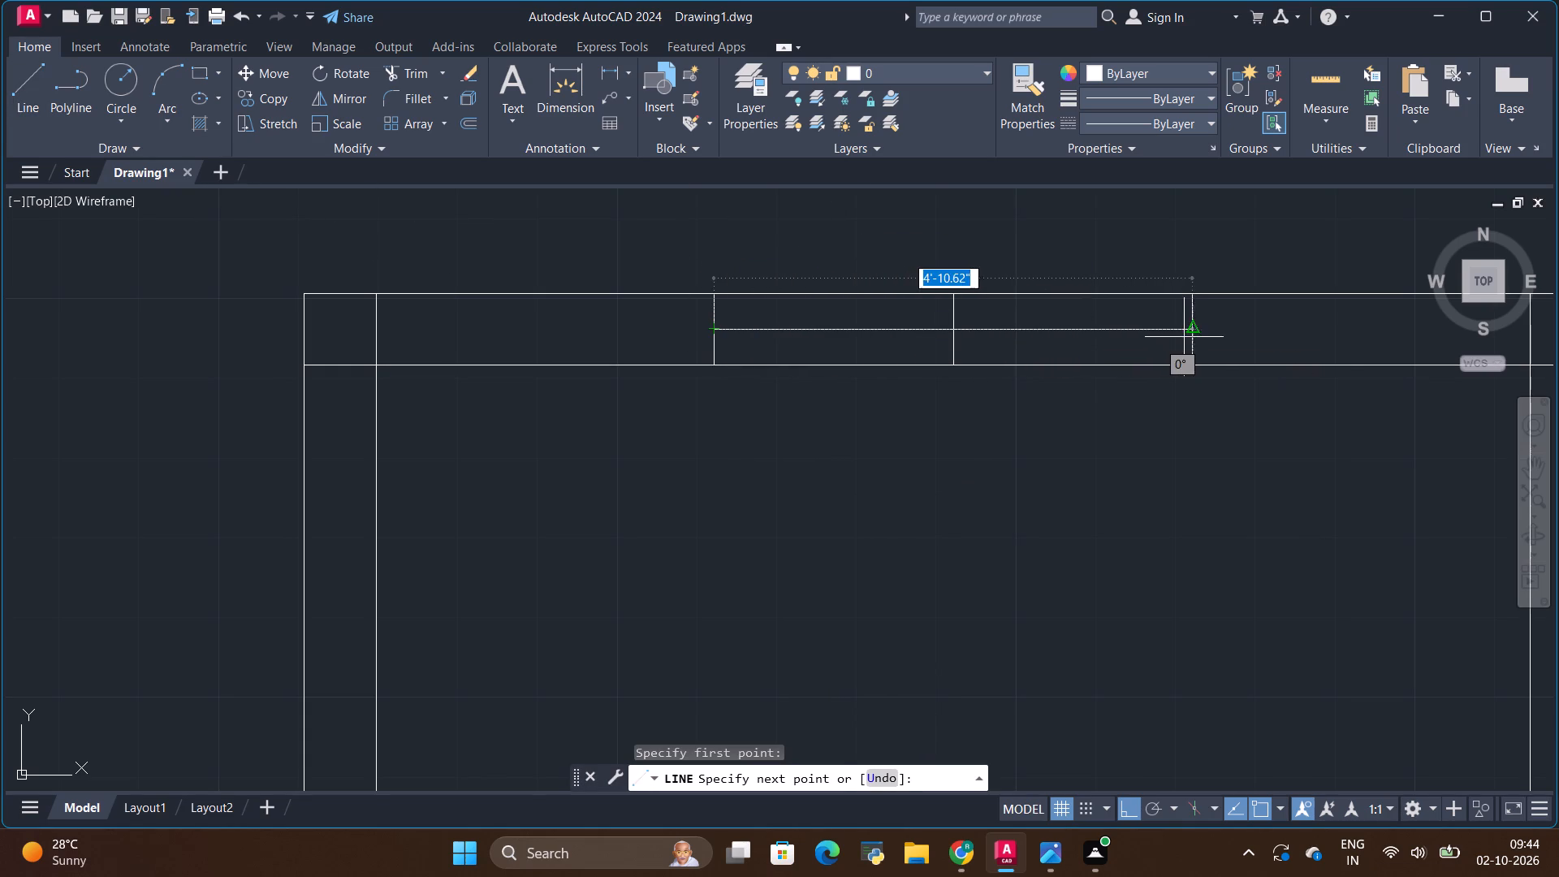
left_click(1194, 336)
key("Escape")
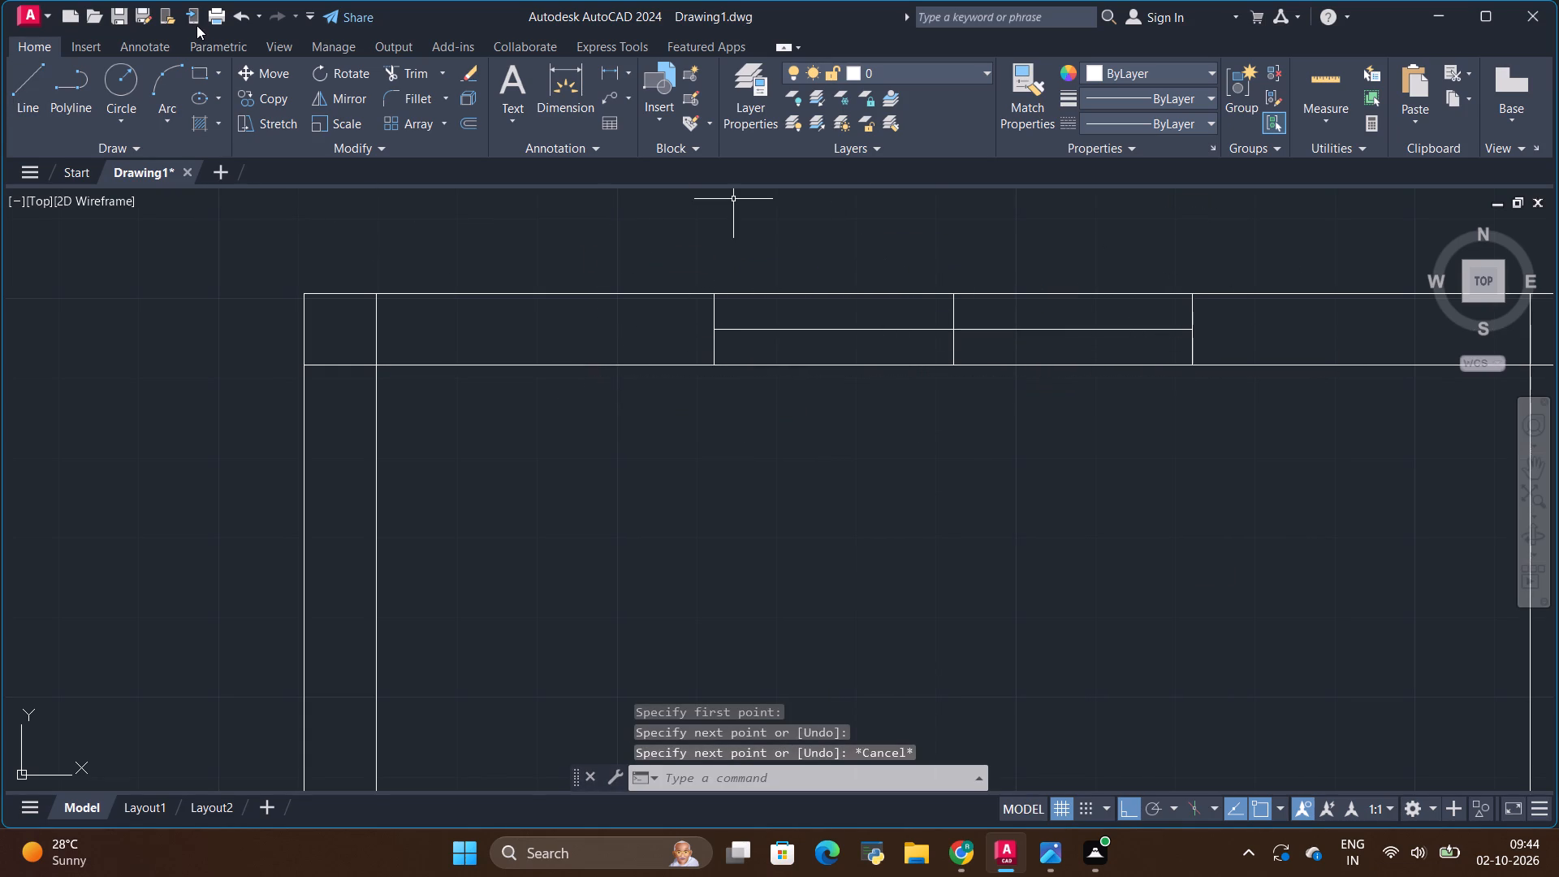
Trim away both halves of the original vertical line at the middle of the window.
left_click(392, 70)
scroll(914, 302, "up", 1)
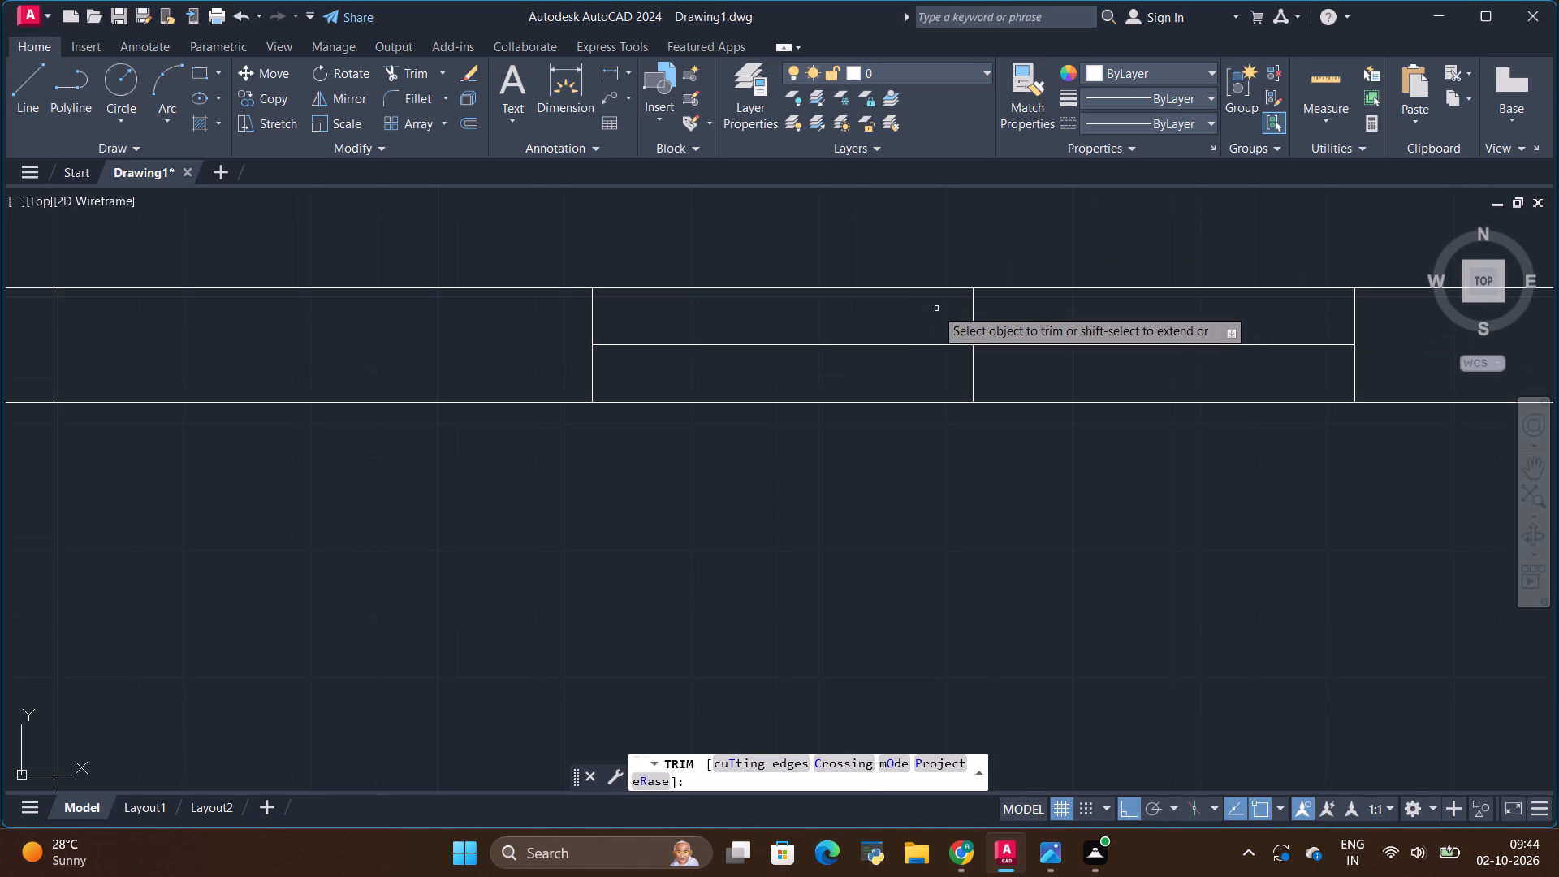
left_click_drag(935, 308, 1013, 312)
left_click_drag(949, 370, 995, 372)
scroll(860, 401, "down", 1)
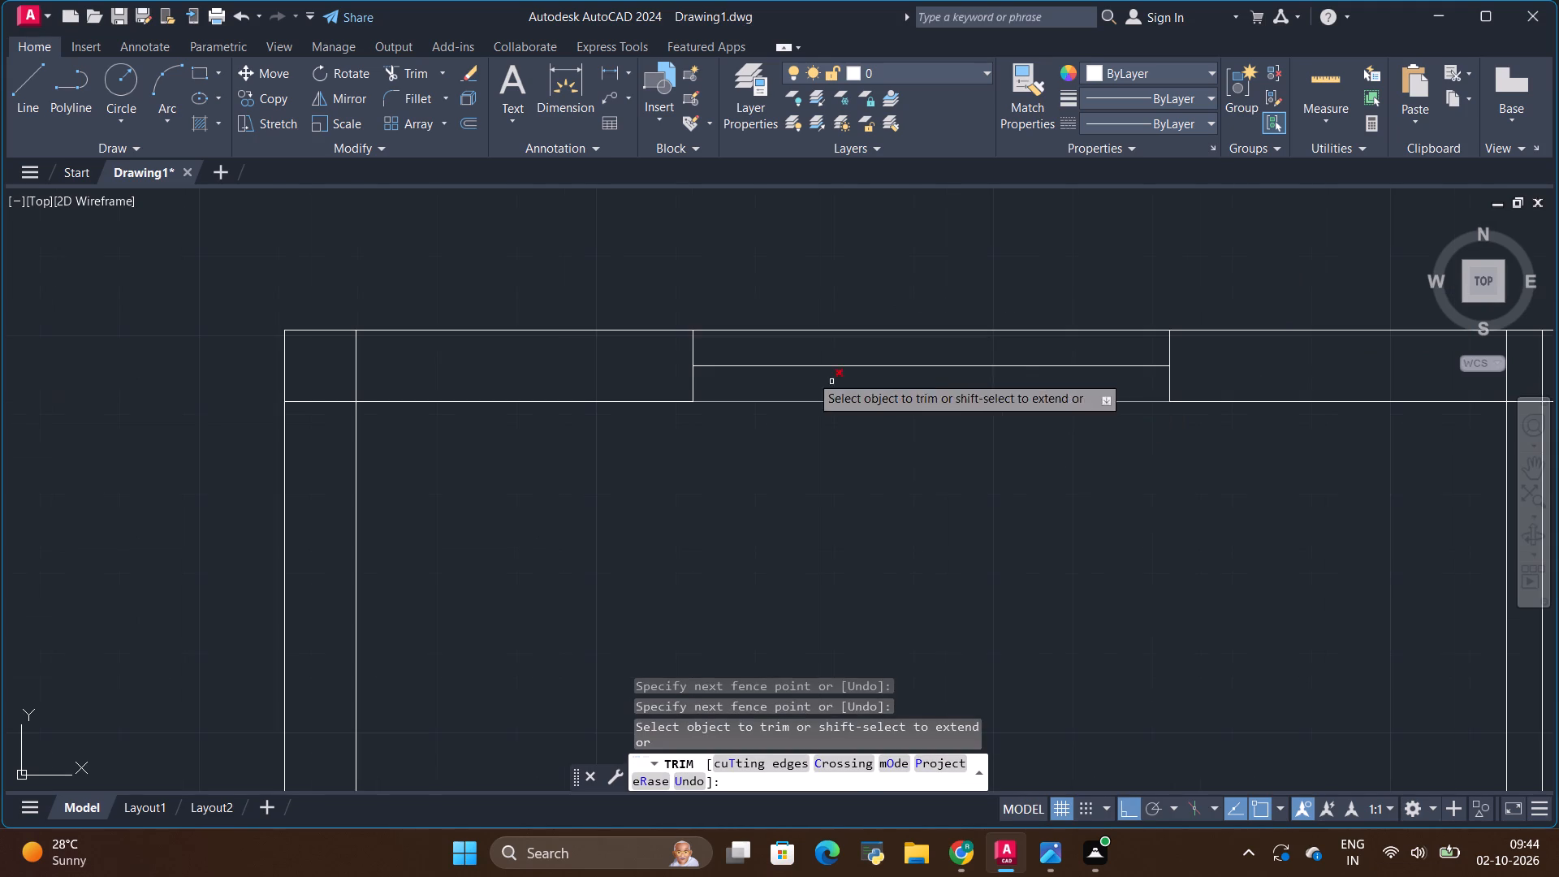
key("space")
Group the upper-left bedroom window's two end lines and its centre line into one object.
left_click(650, 293)
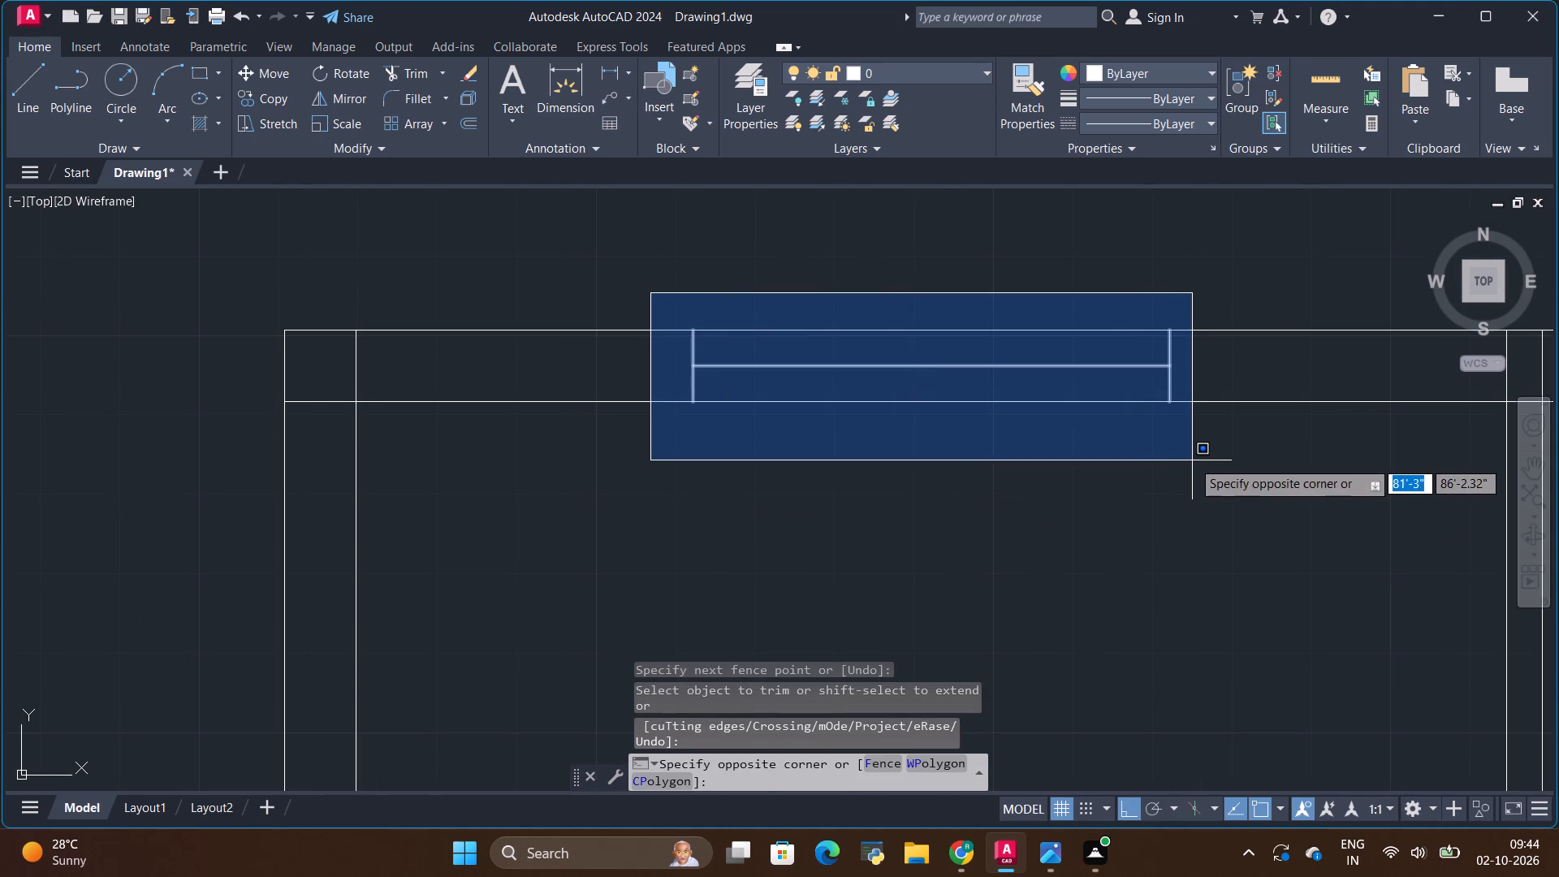
left_click(1194, 460)
right_click(1047, 366)
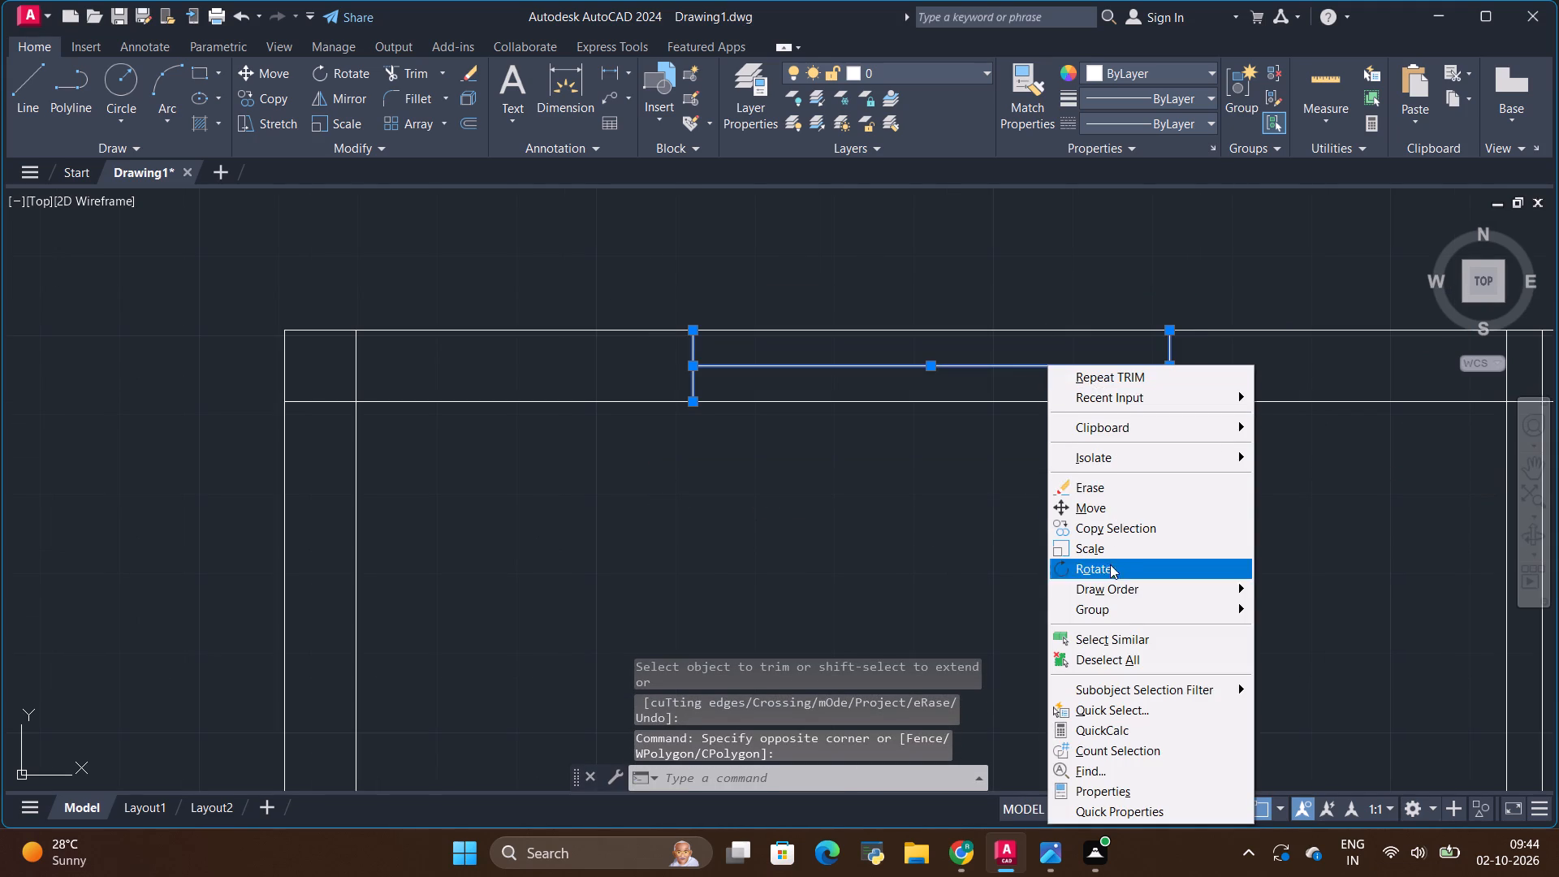
left_click(1114, 599)
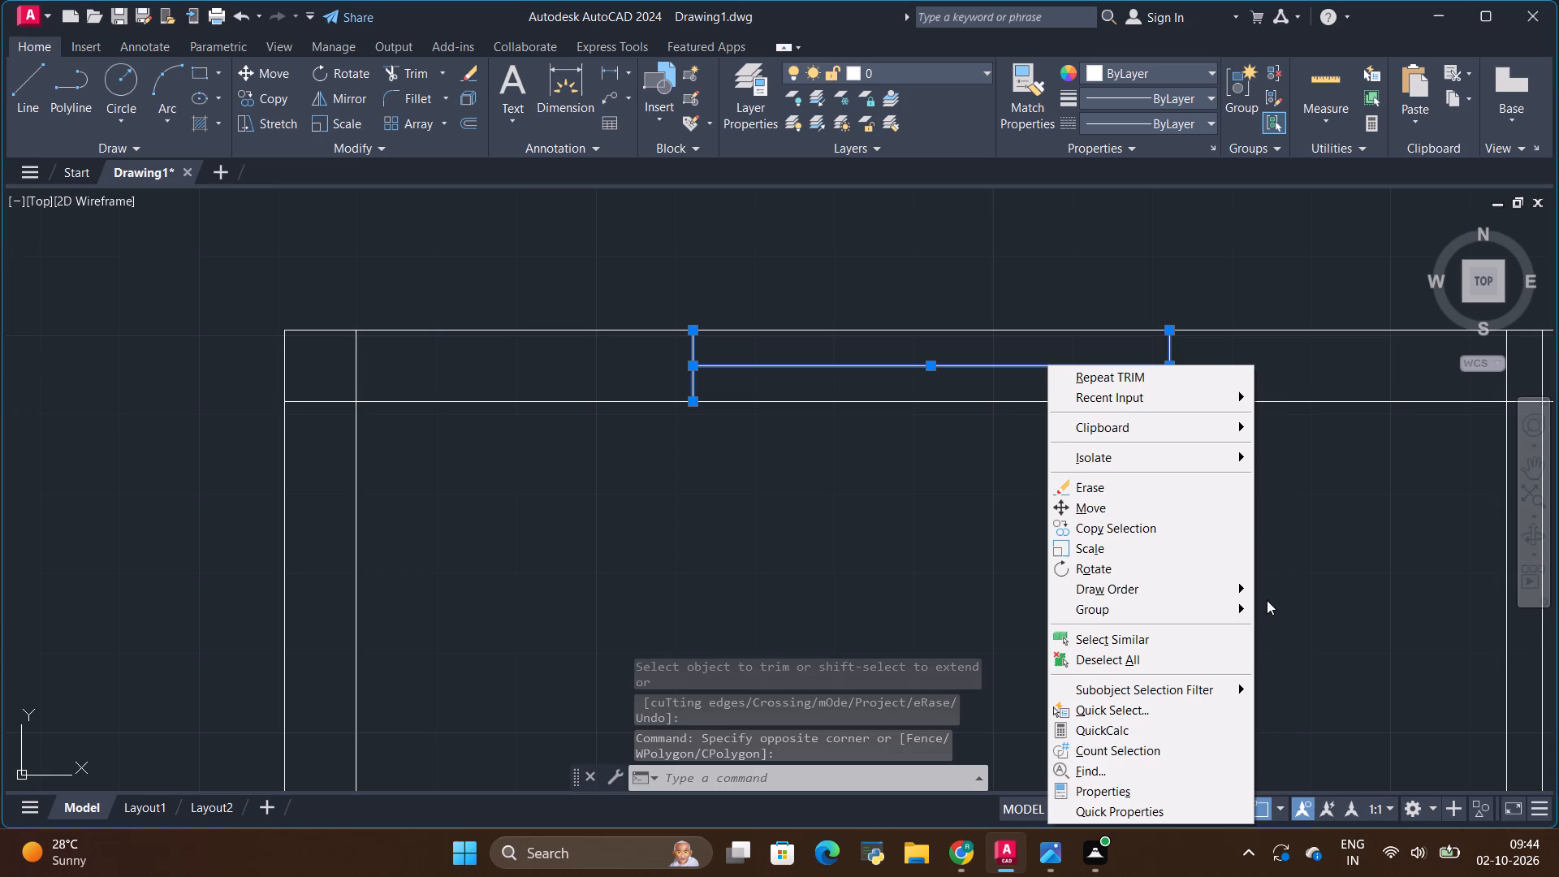
left_click(1229, 607)
left_click(1290, 597)
left_click(1288, 606)
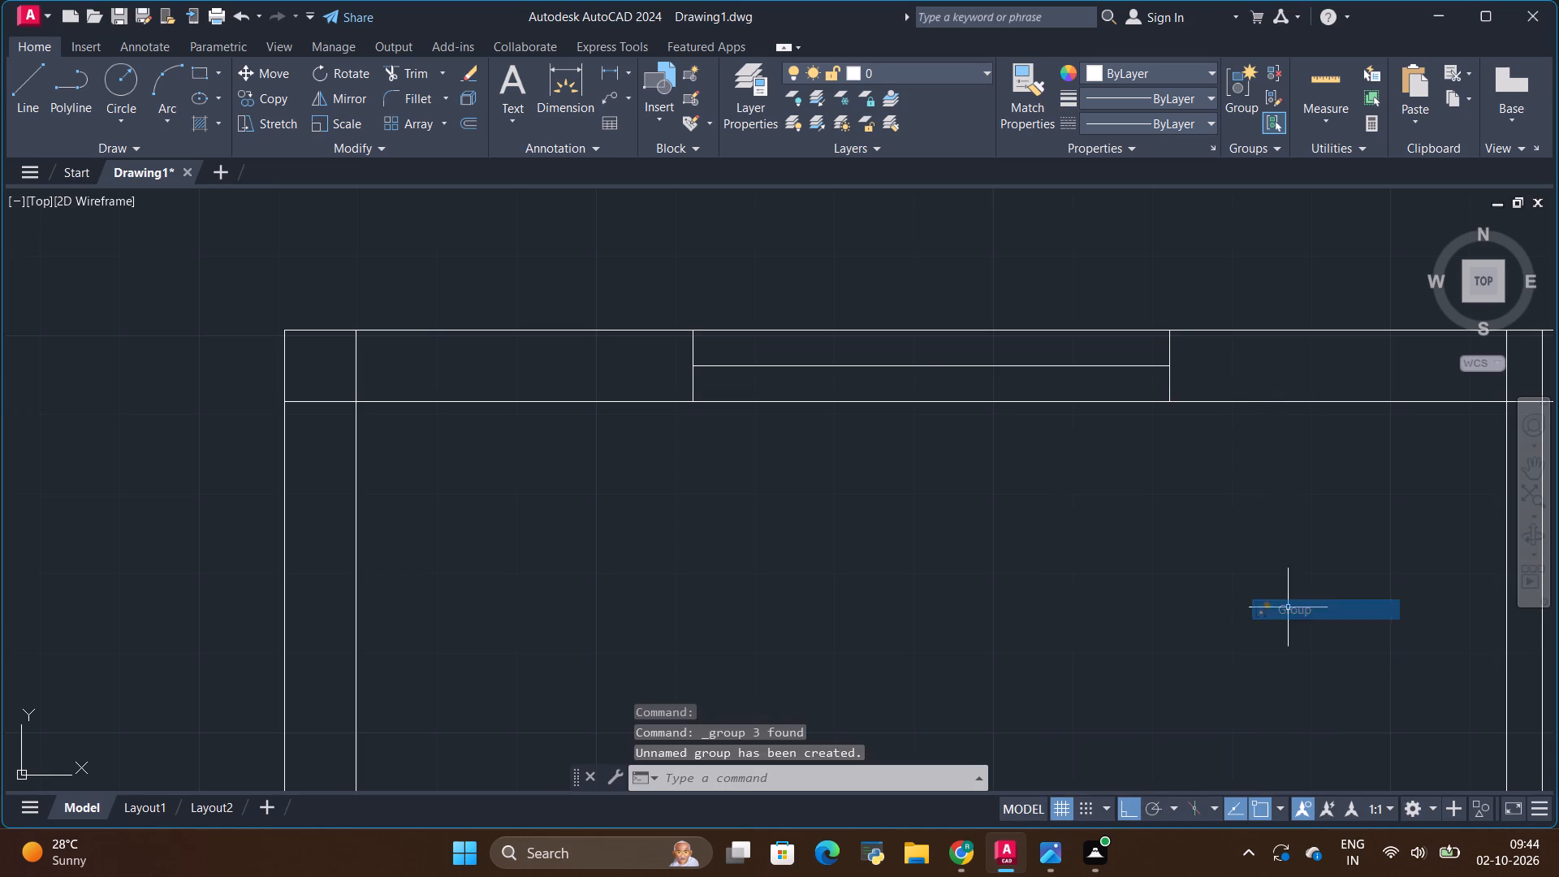
left_click(857, 367)
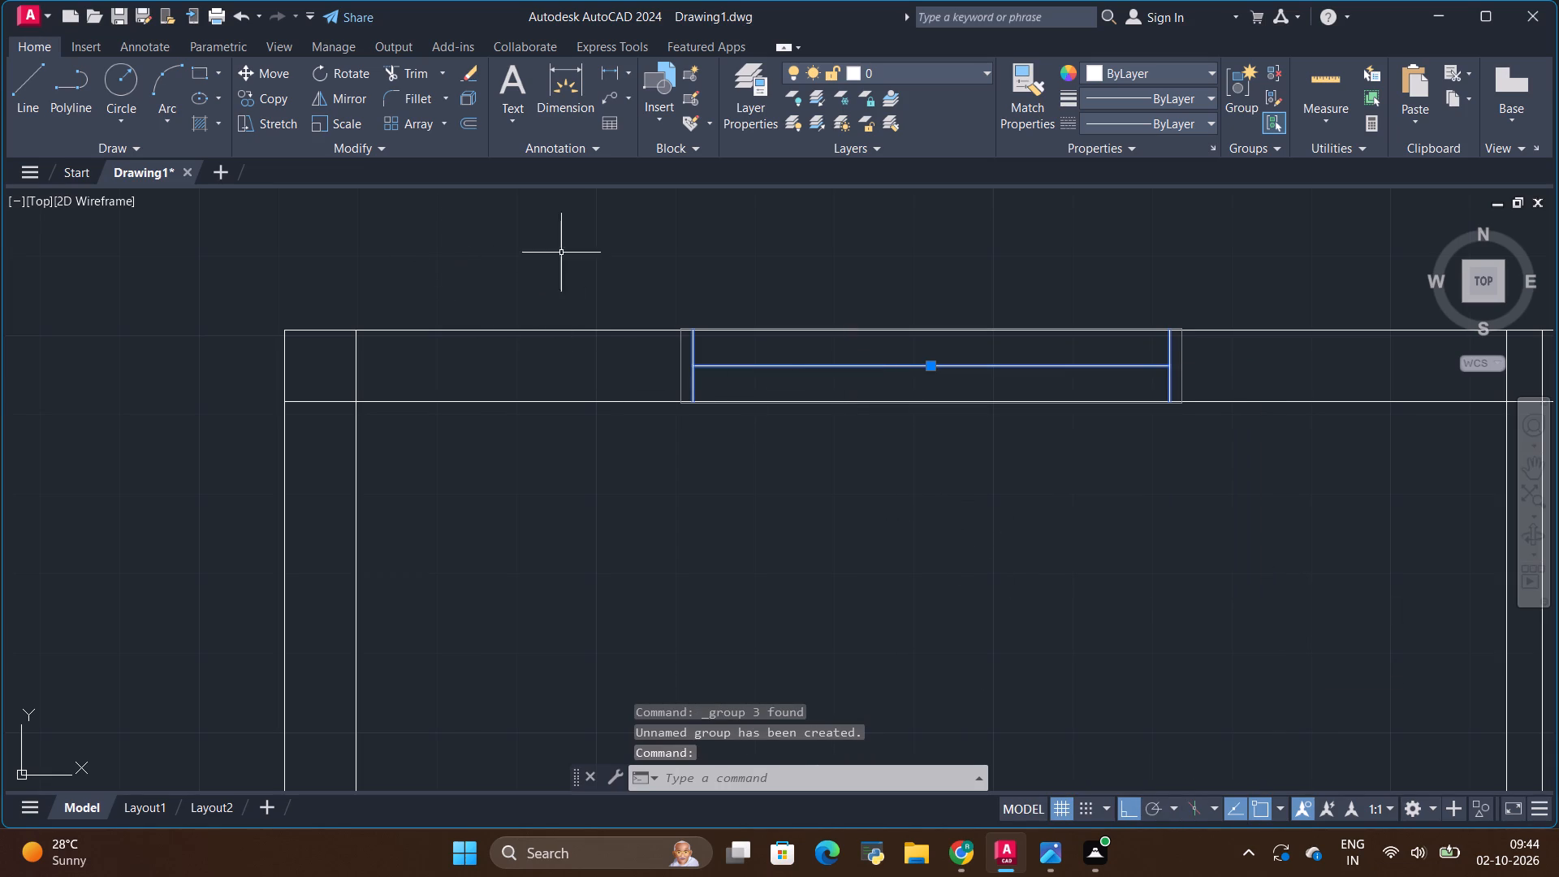
Draw a horizontal line along the top wall's inner face, from the upper-right bedroom's partition to its outer-wall corner.
scroll(531, 411, "down", 2)
scroll(677, 390, "up", 1)
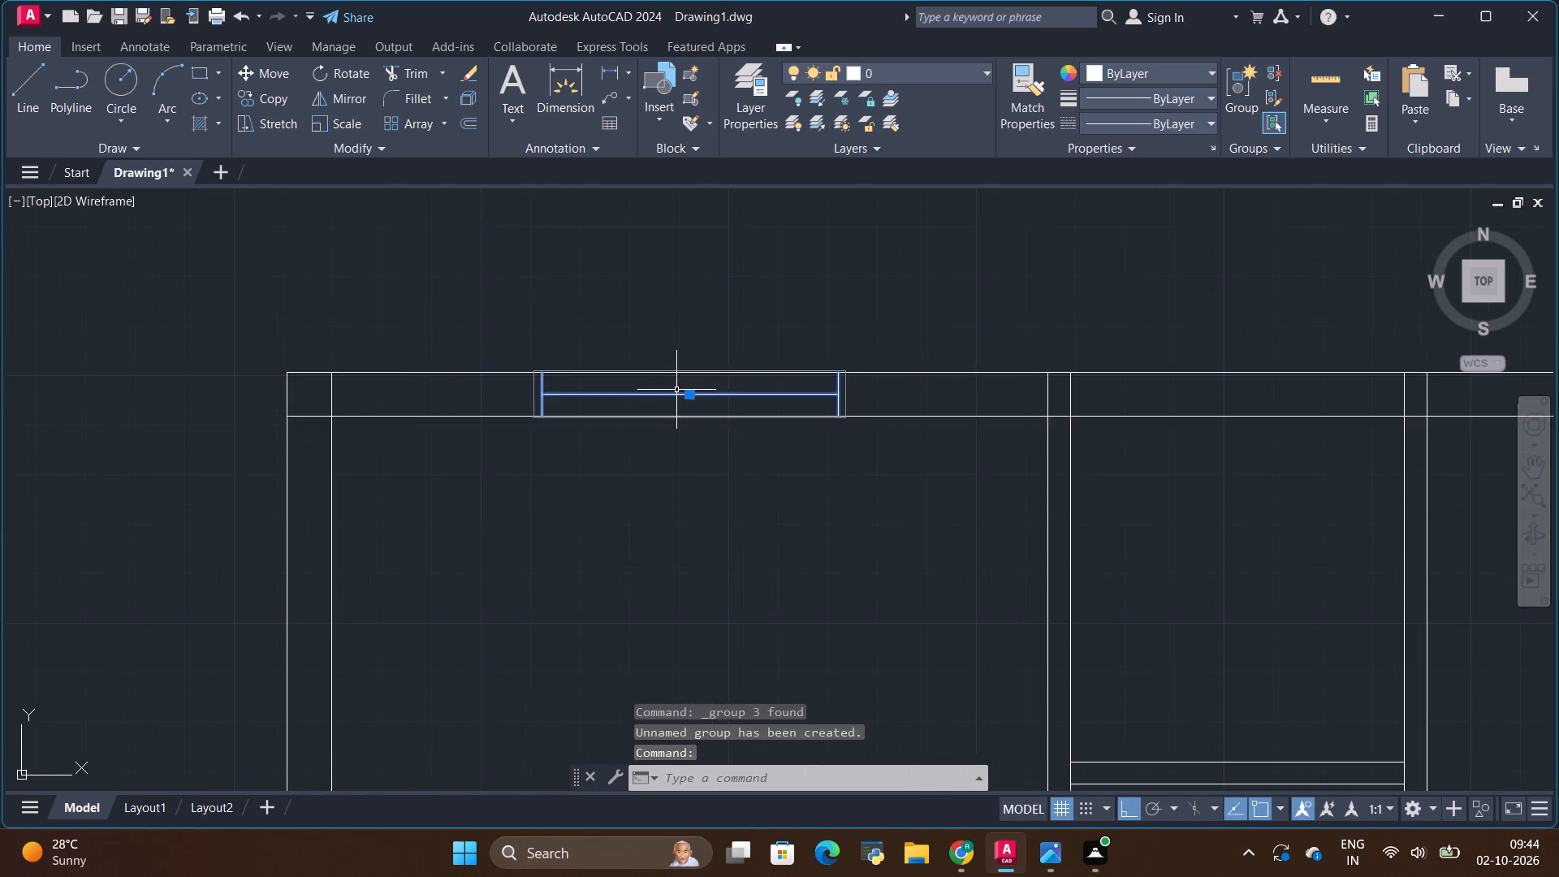
scroll(661, 387, "down", 2)
scroll(1096, 382, "up", 2)
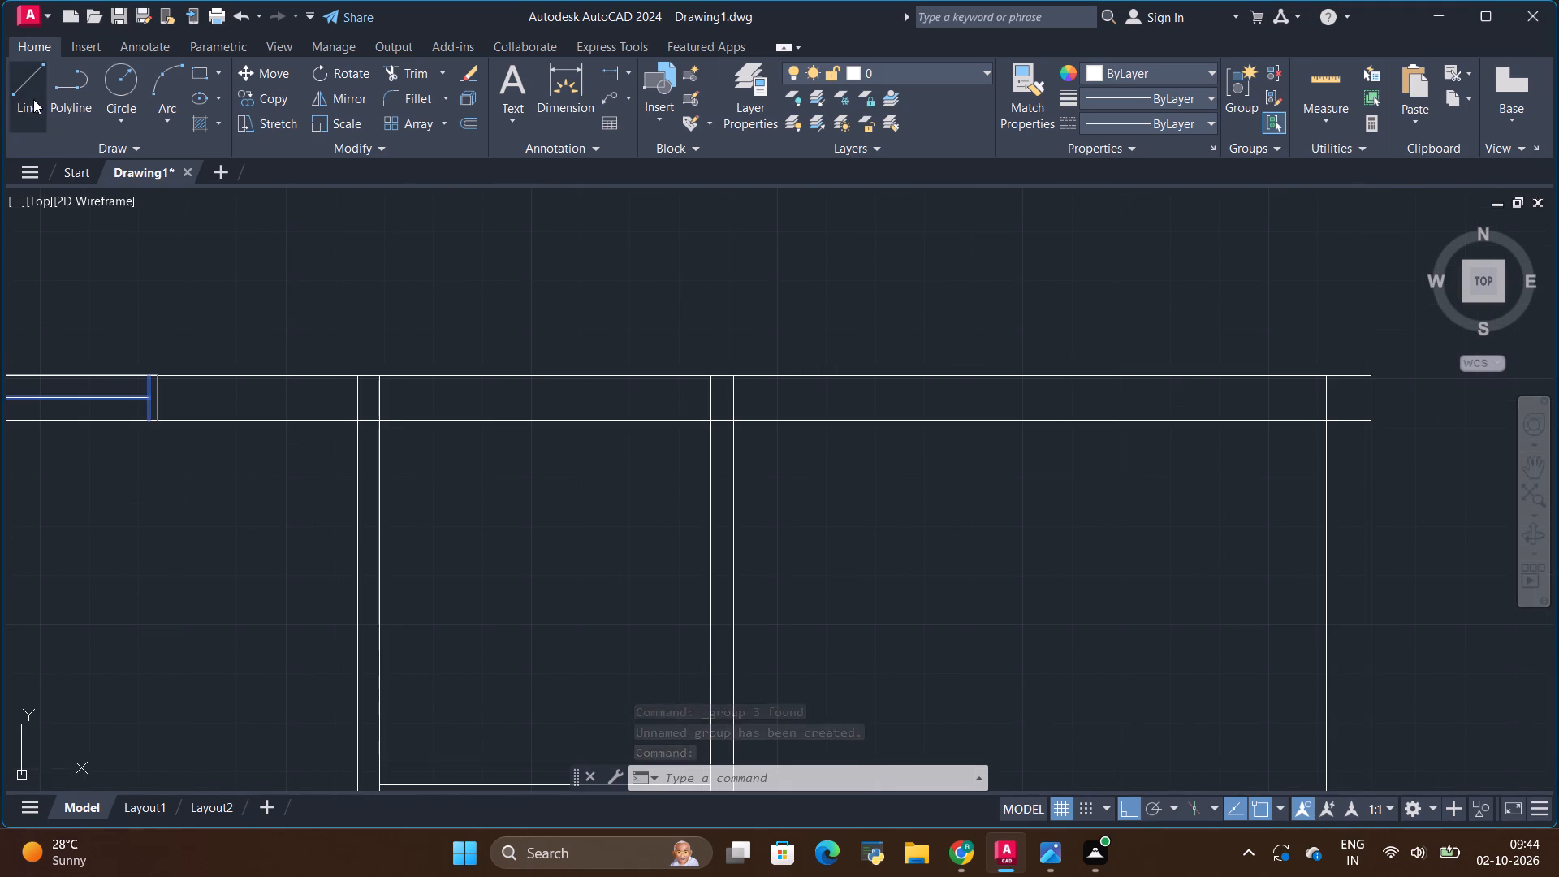
left_click(33, 99)
left_click(735, 419)
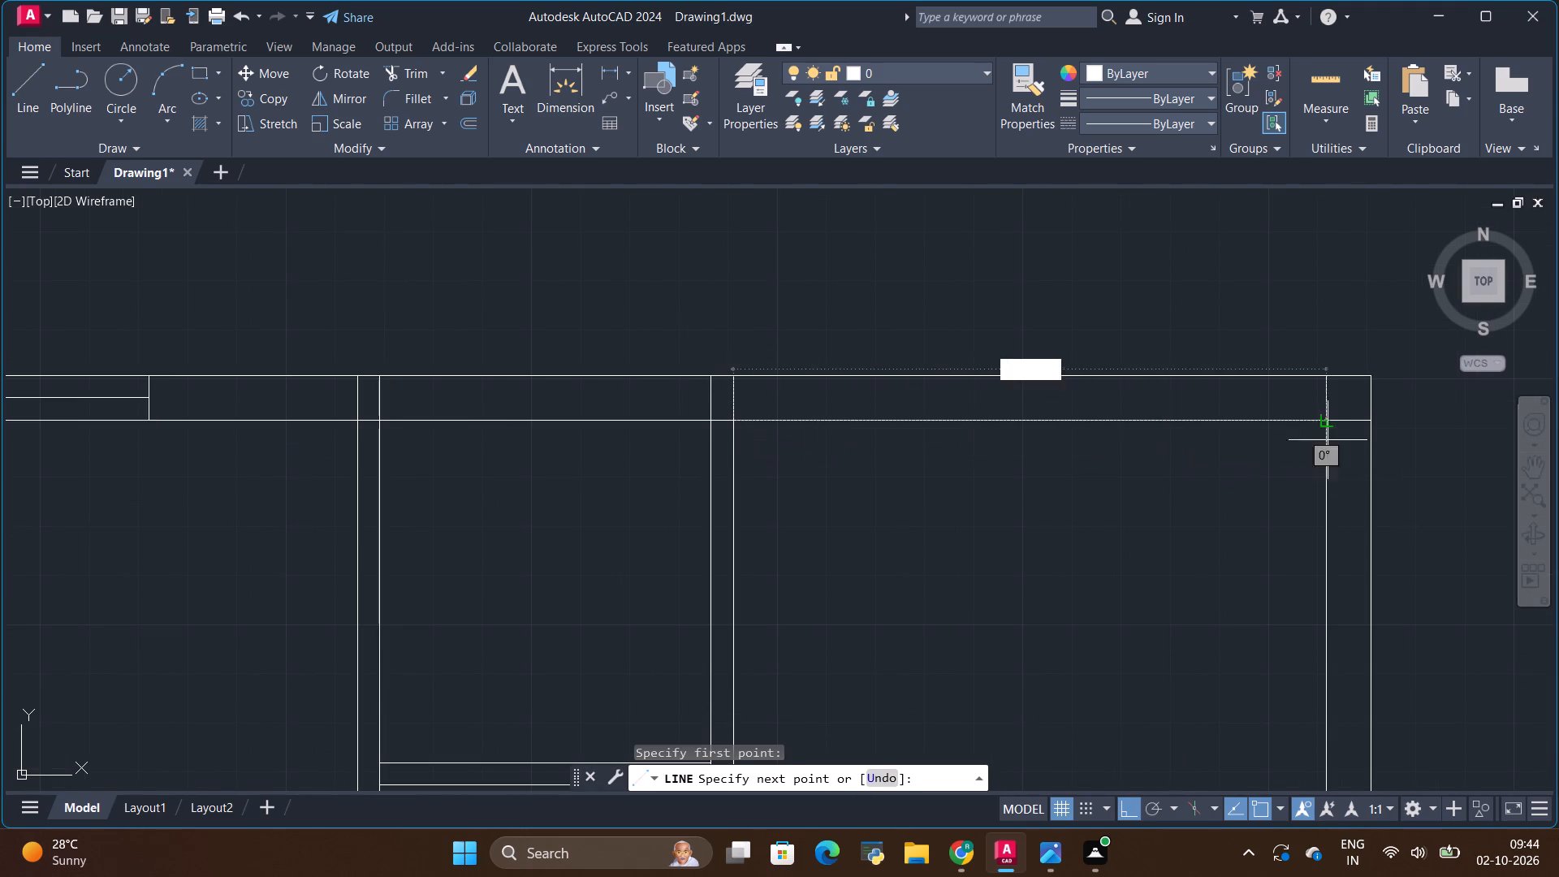
left_click(1322, 424)
key("space")
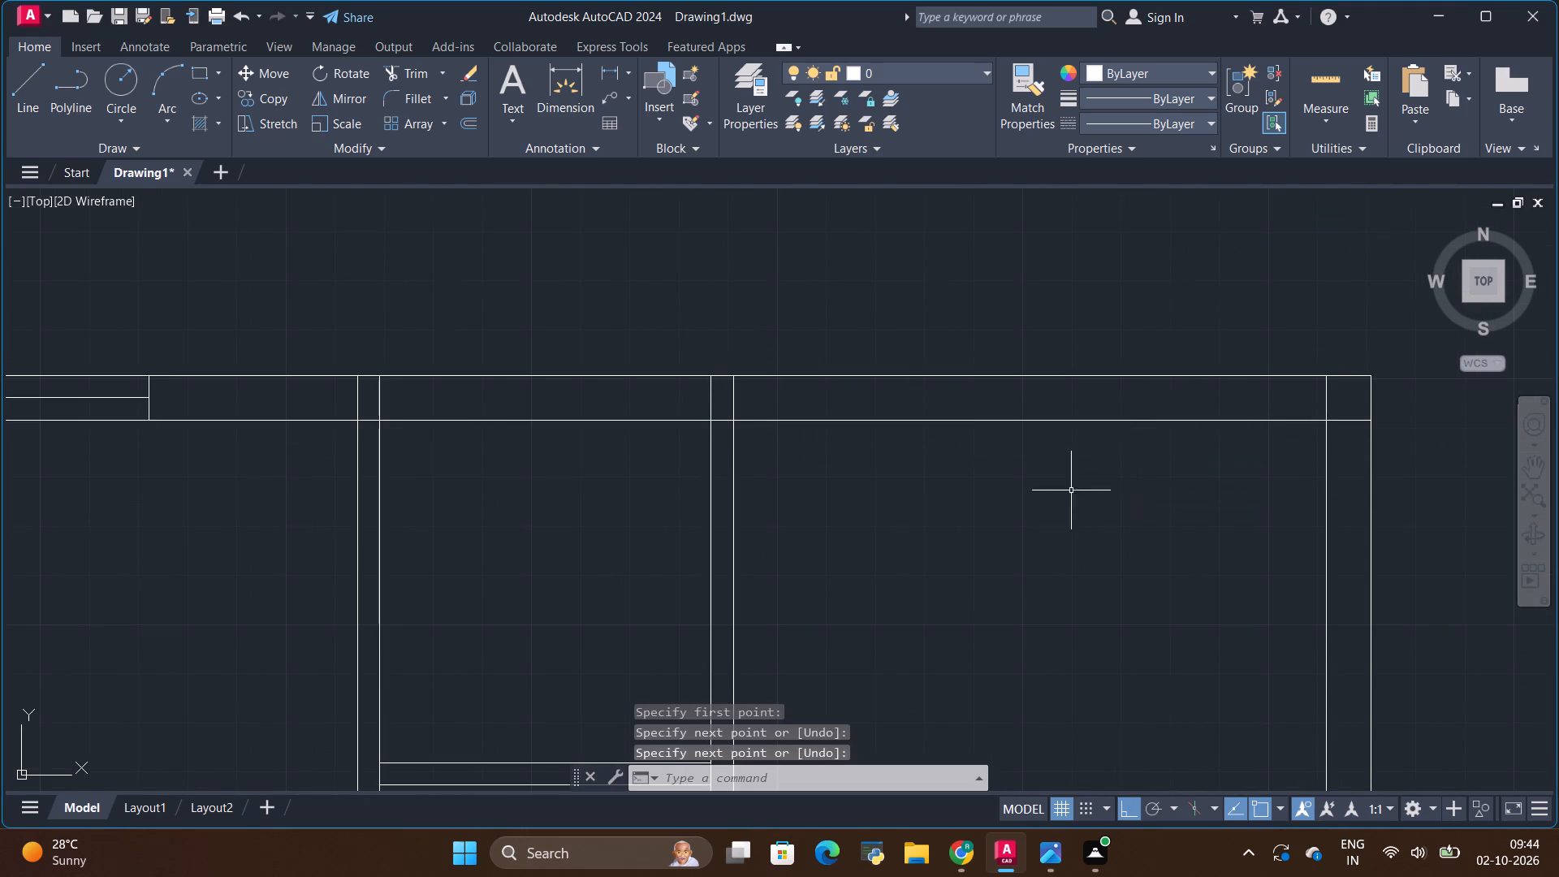
Copy the grouped window from its bottom midpoint to the midpoint of the upper-right bedroom's top wall inner line.
scroll(966, 391, "down", 3)
scroll(624, 393, "up", 1)
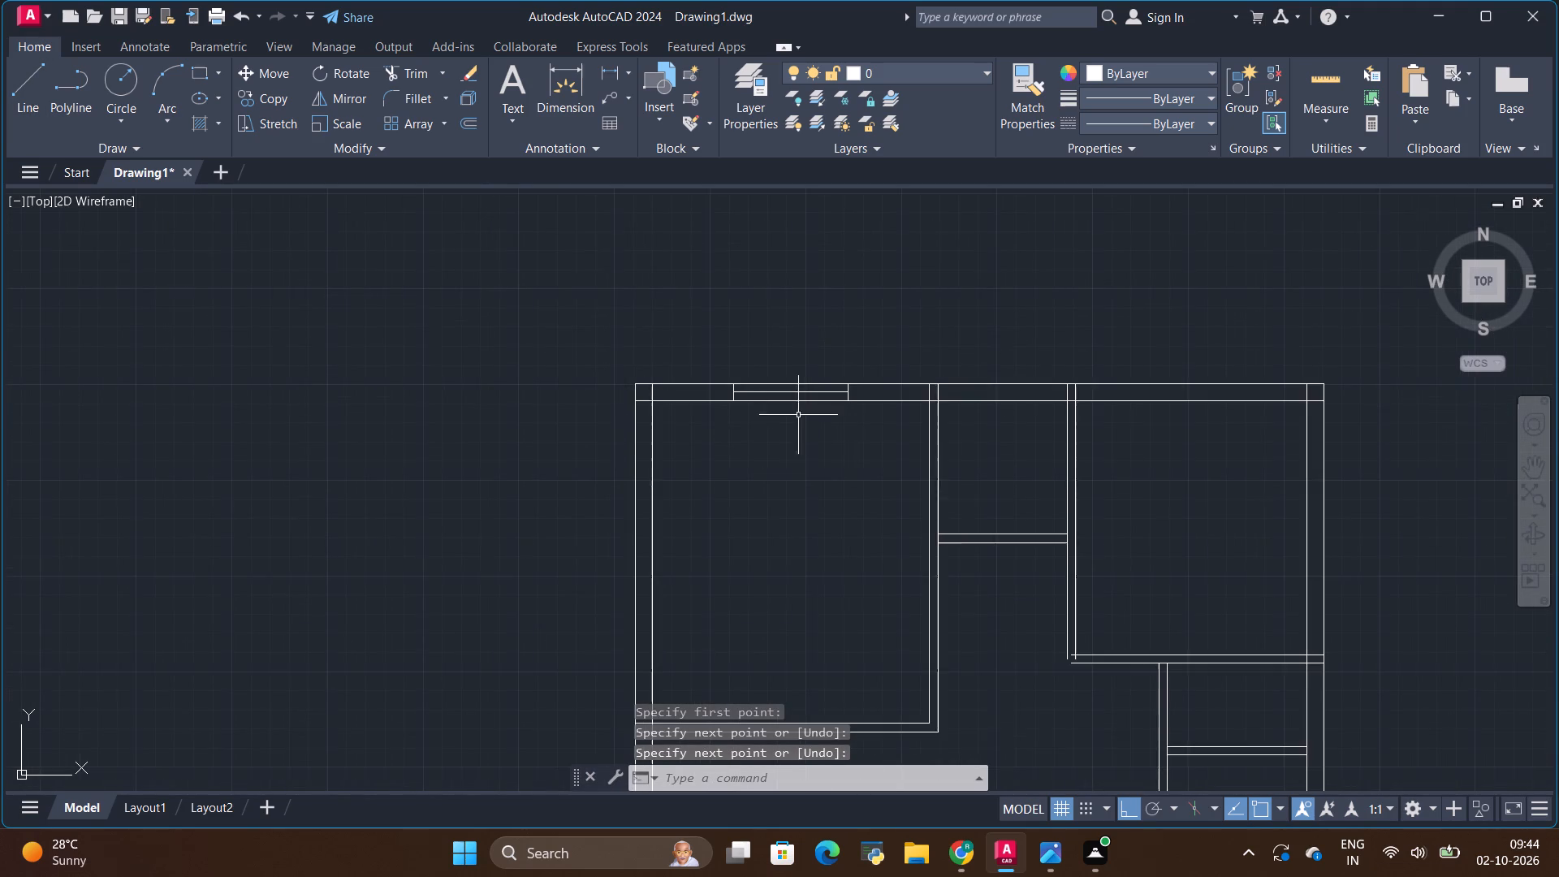
scroll(811, 404, "up", 2)
left_click(770, 378)
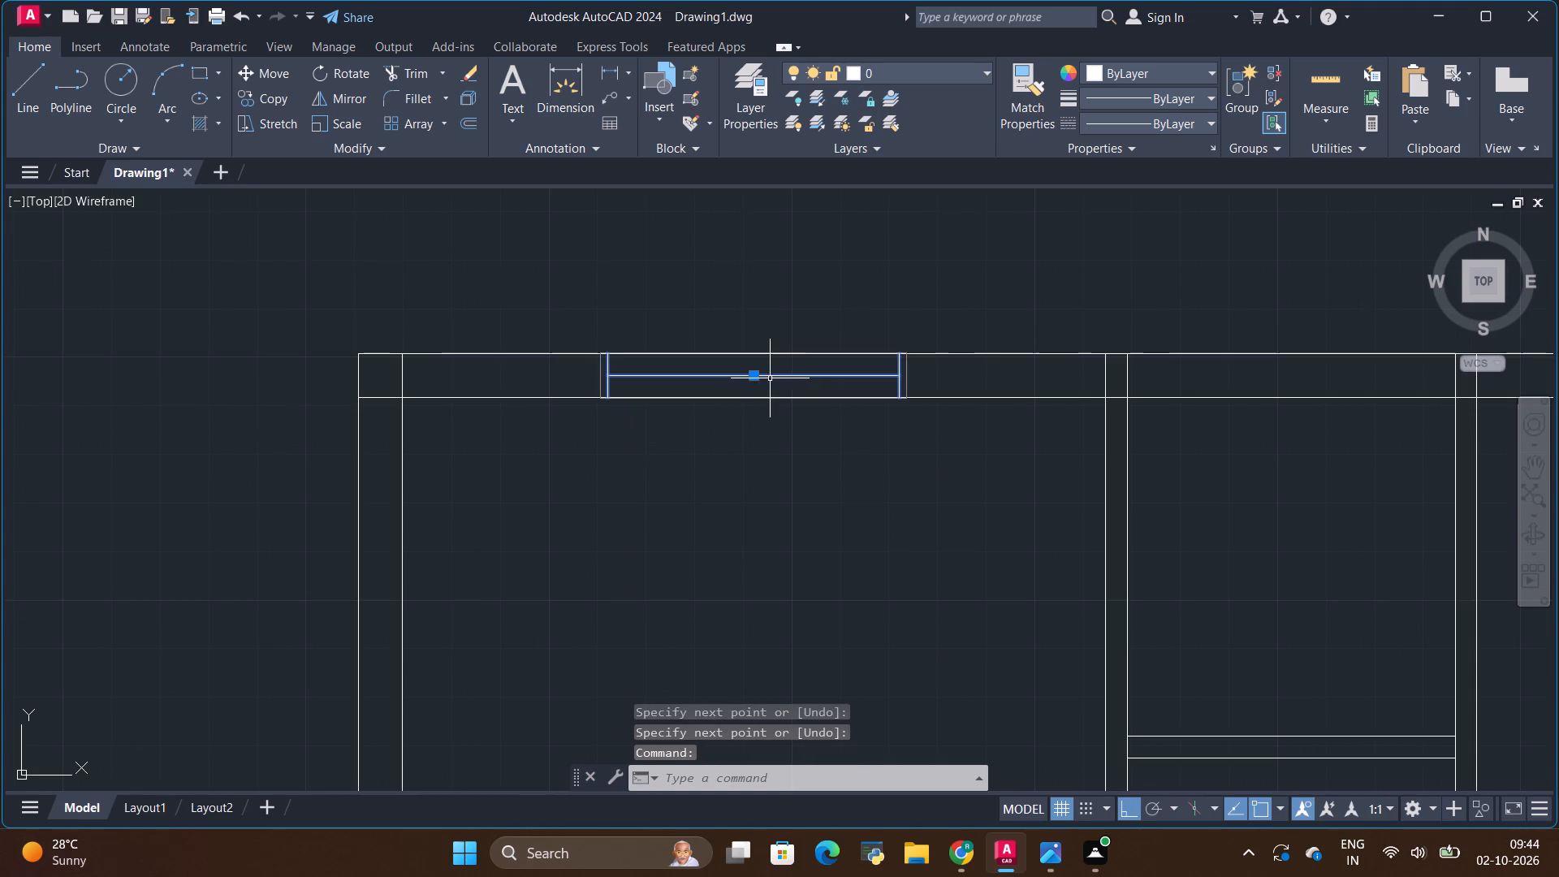
left_click(268, 93)
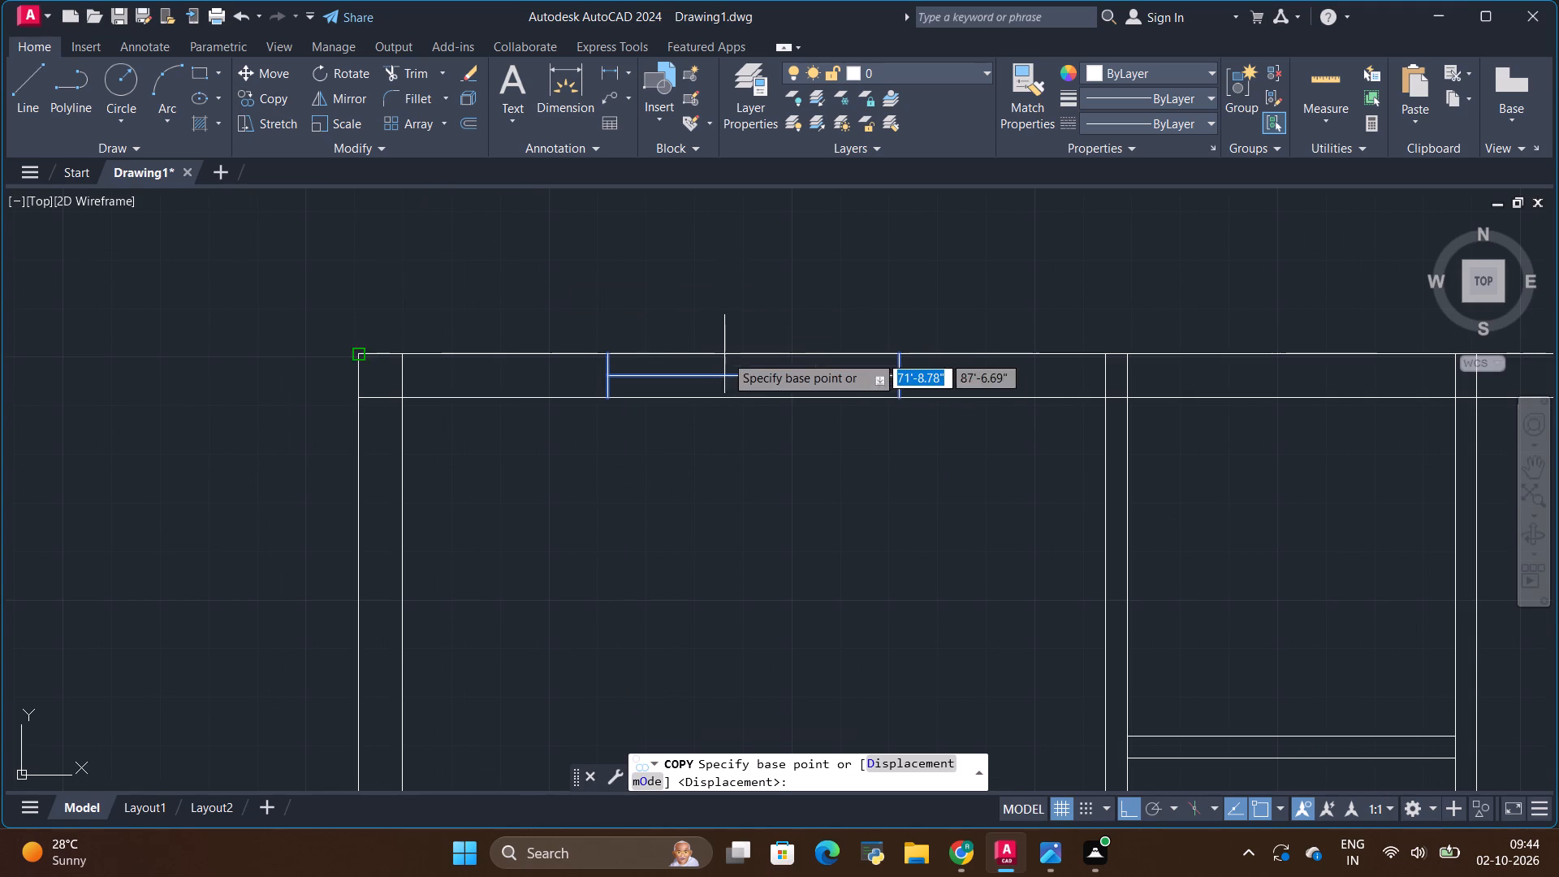
left_click(754, 393)
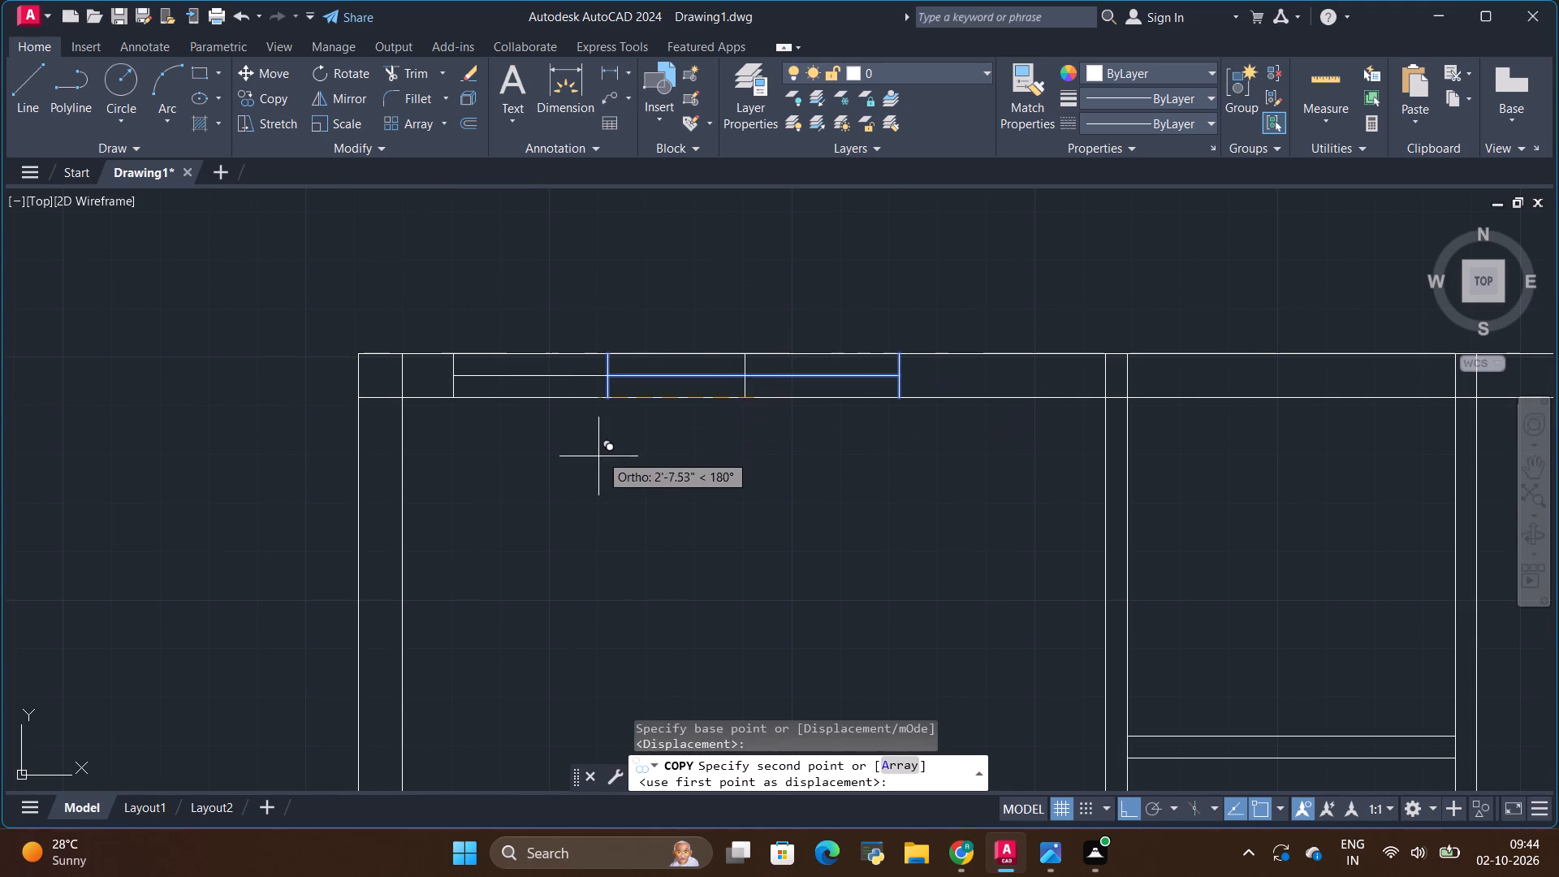
scroll(598, 456, "down", 3)
scroll(901, 438, "up", 1)
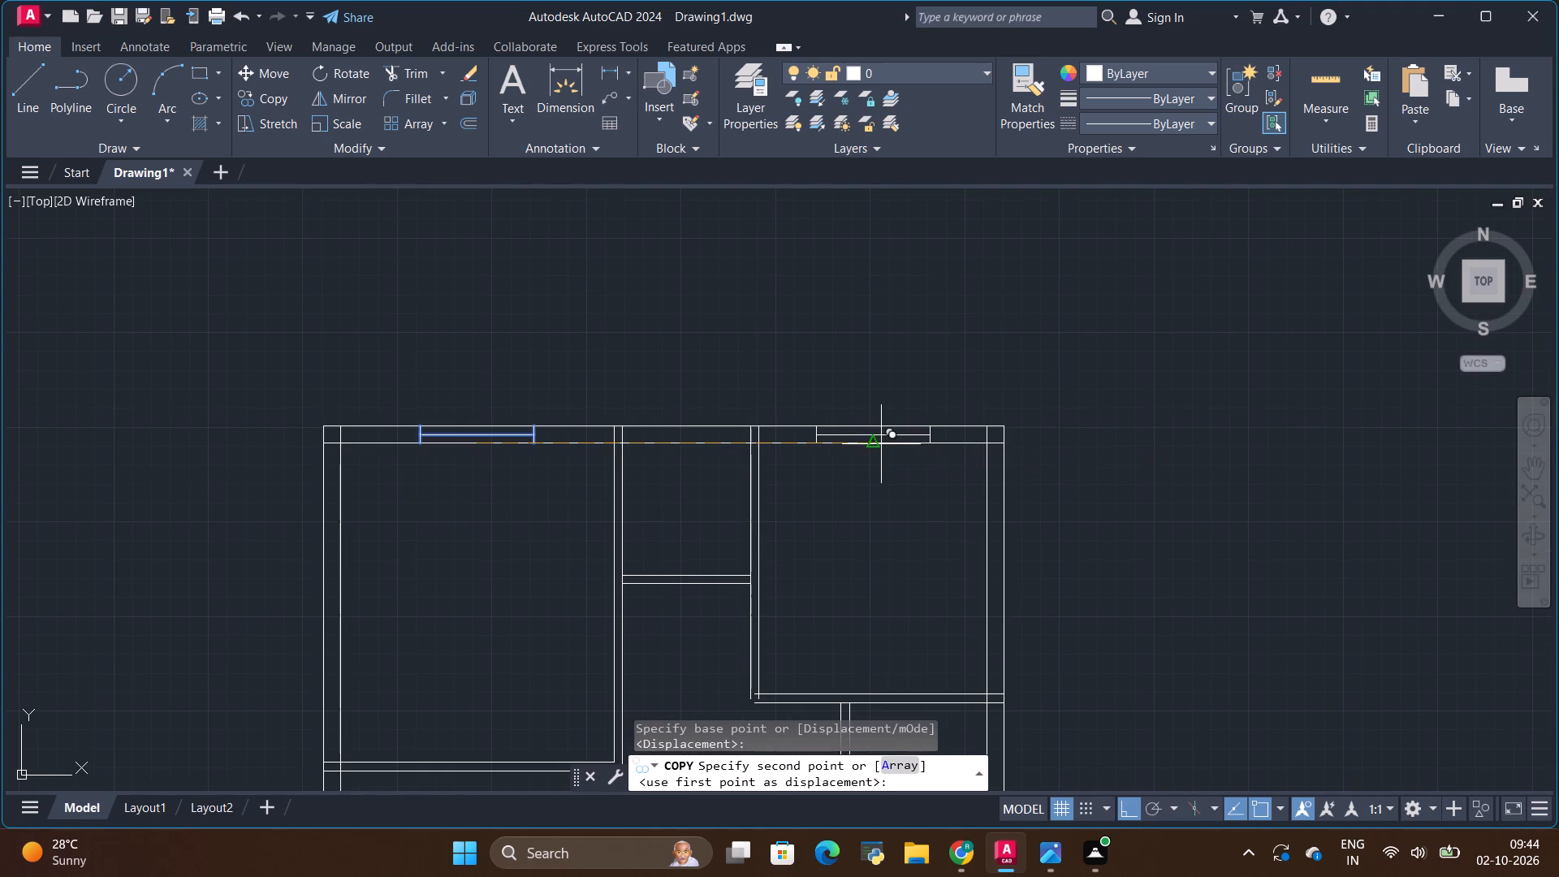
left_click(867, 443)
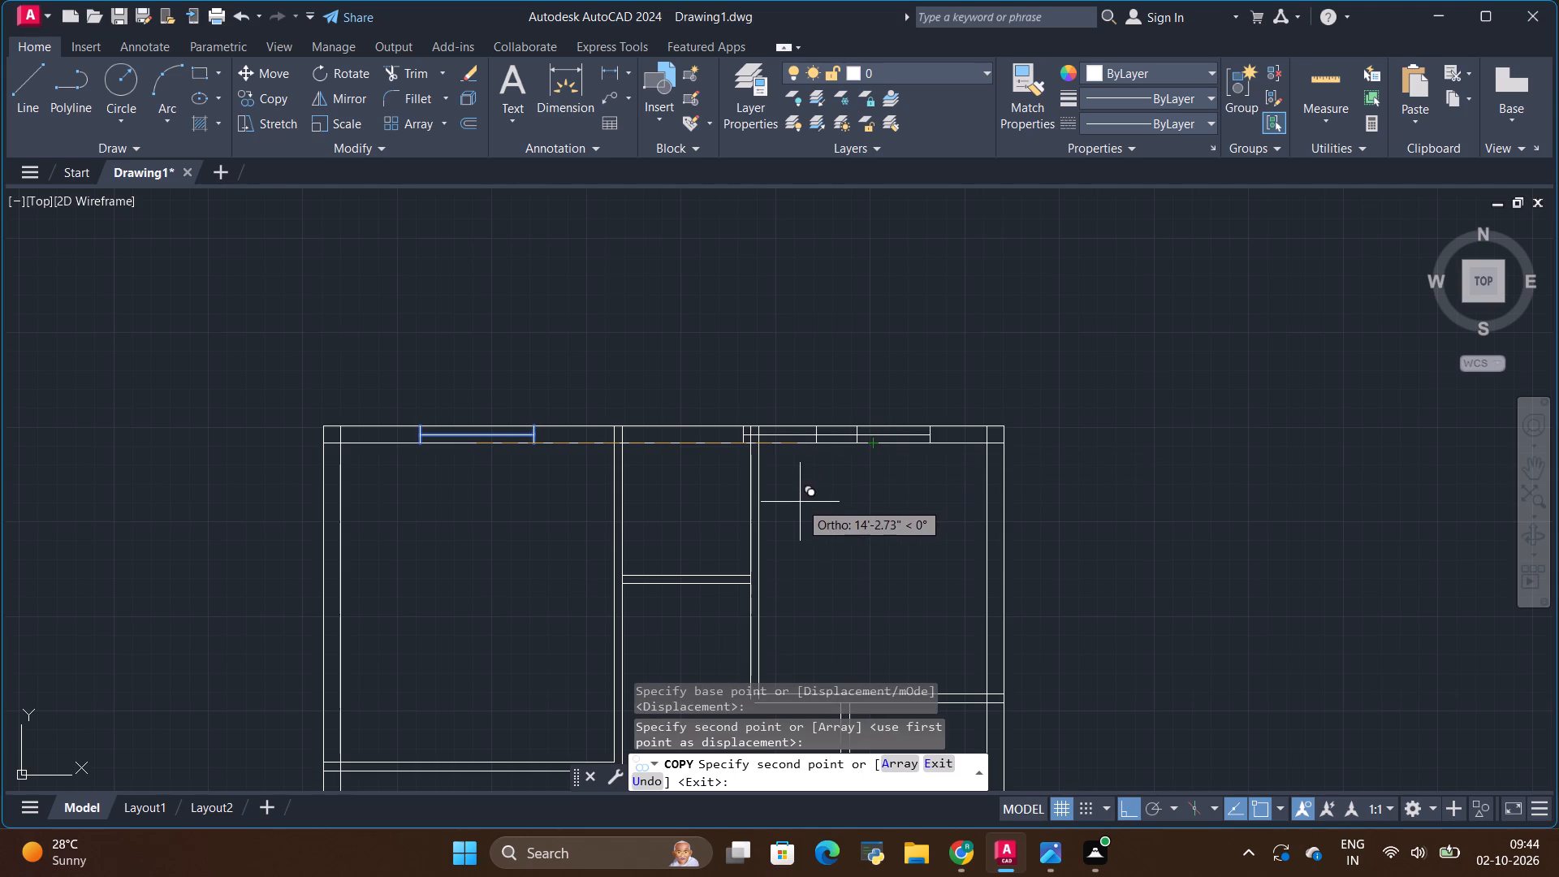
key("Escape")
Draw a horizontal line about 5'-7.5" long along the top wall's inner face, between the partitions of the small middle room.
scroll(854, 426, "down", 1)
scroll(769, 425, "up", 1)
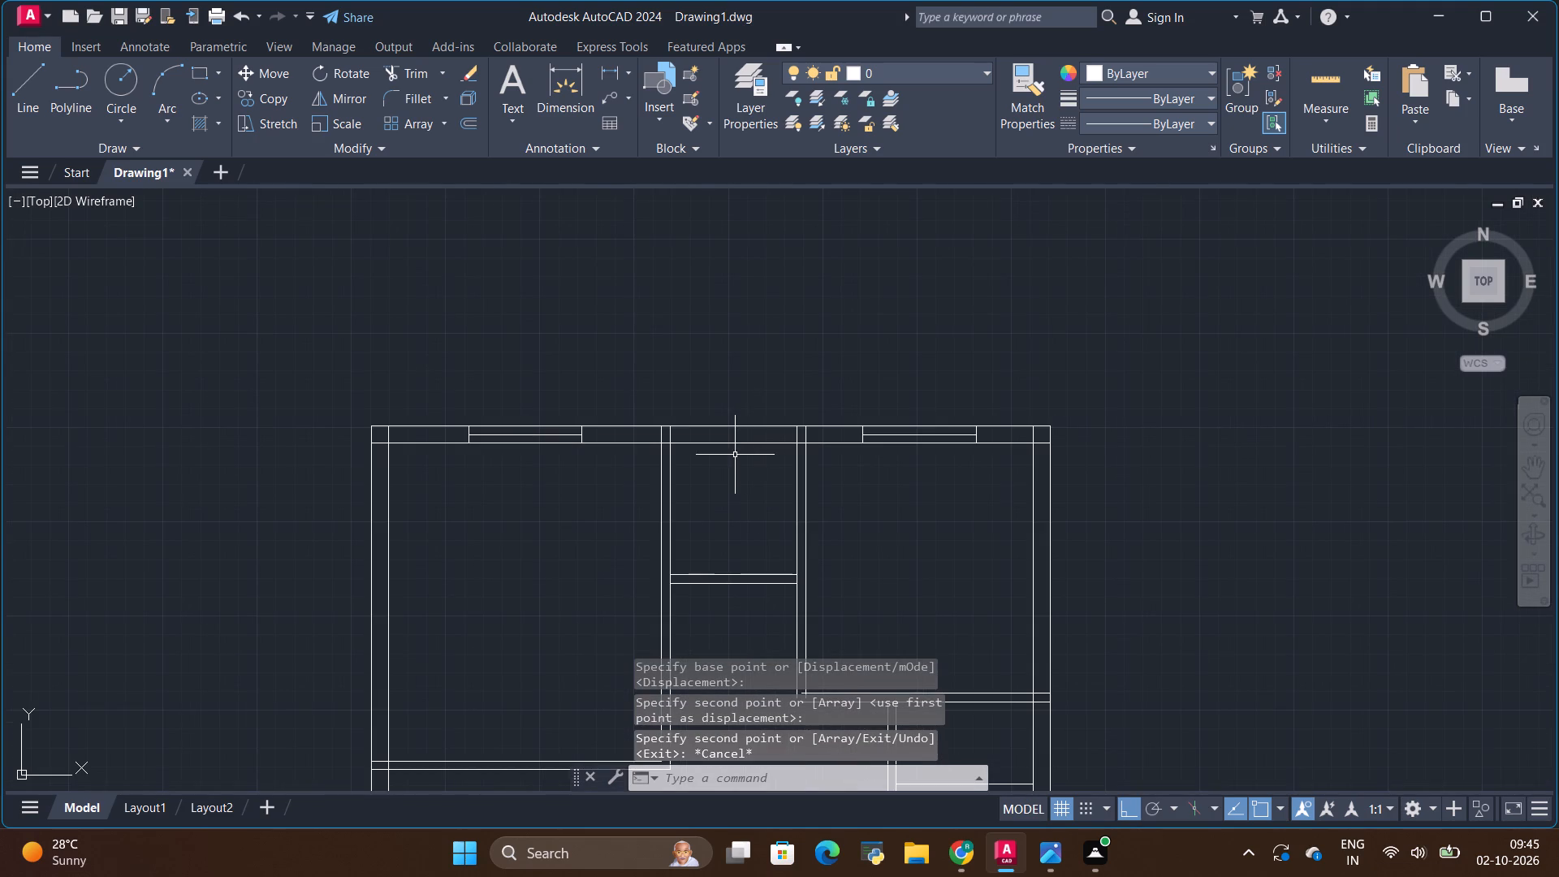
scroll(728, 443, "up", 2)
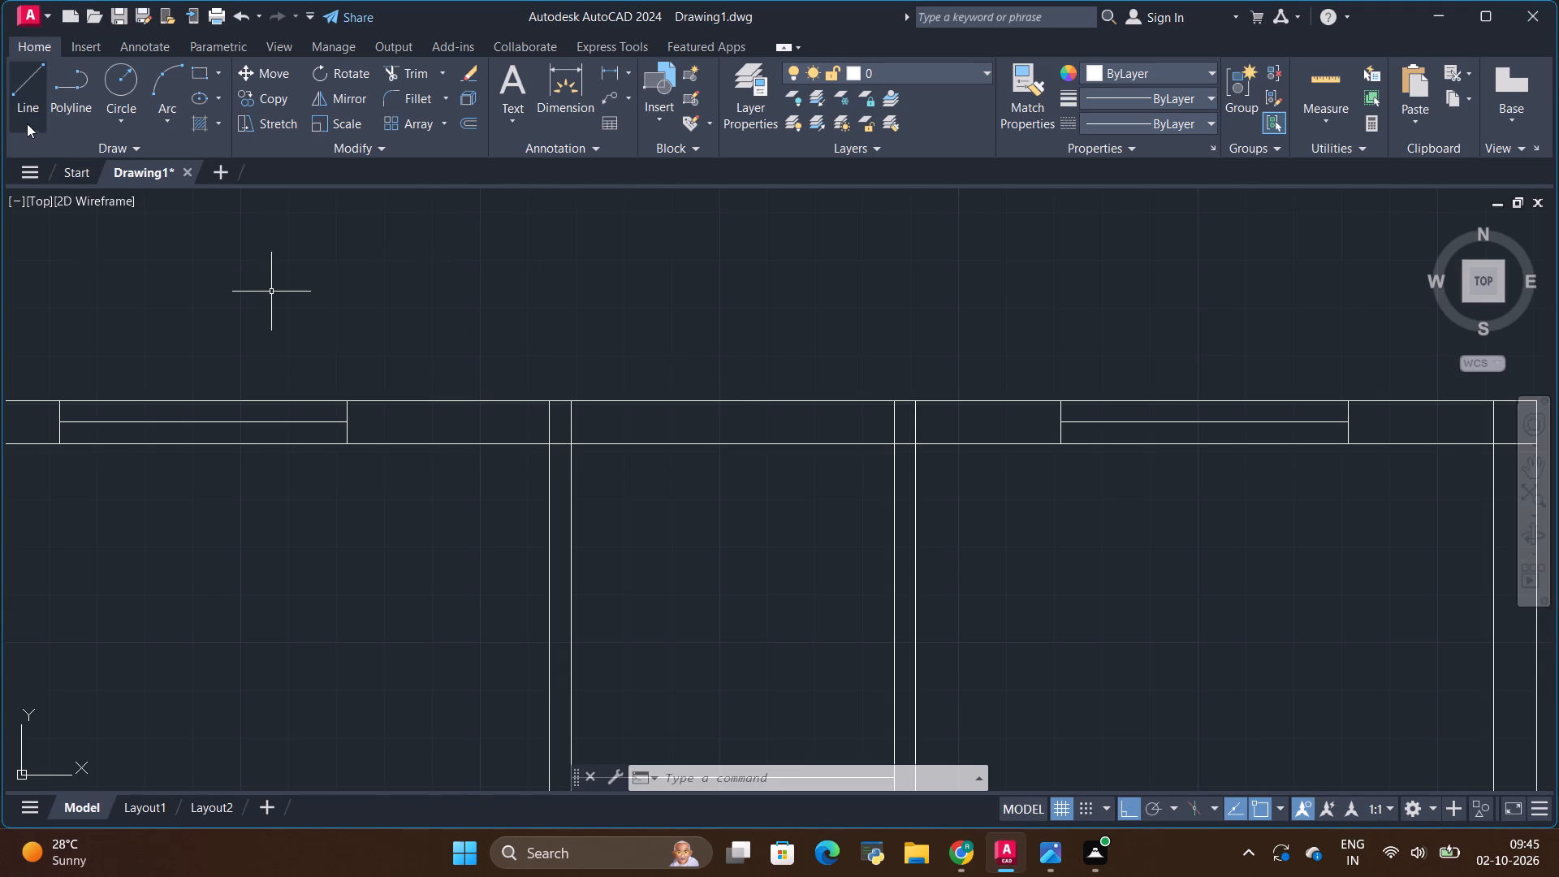
left_click(23, 79)
left_click(567, 447)
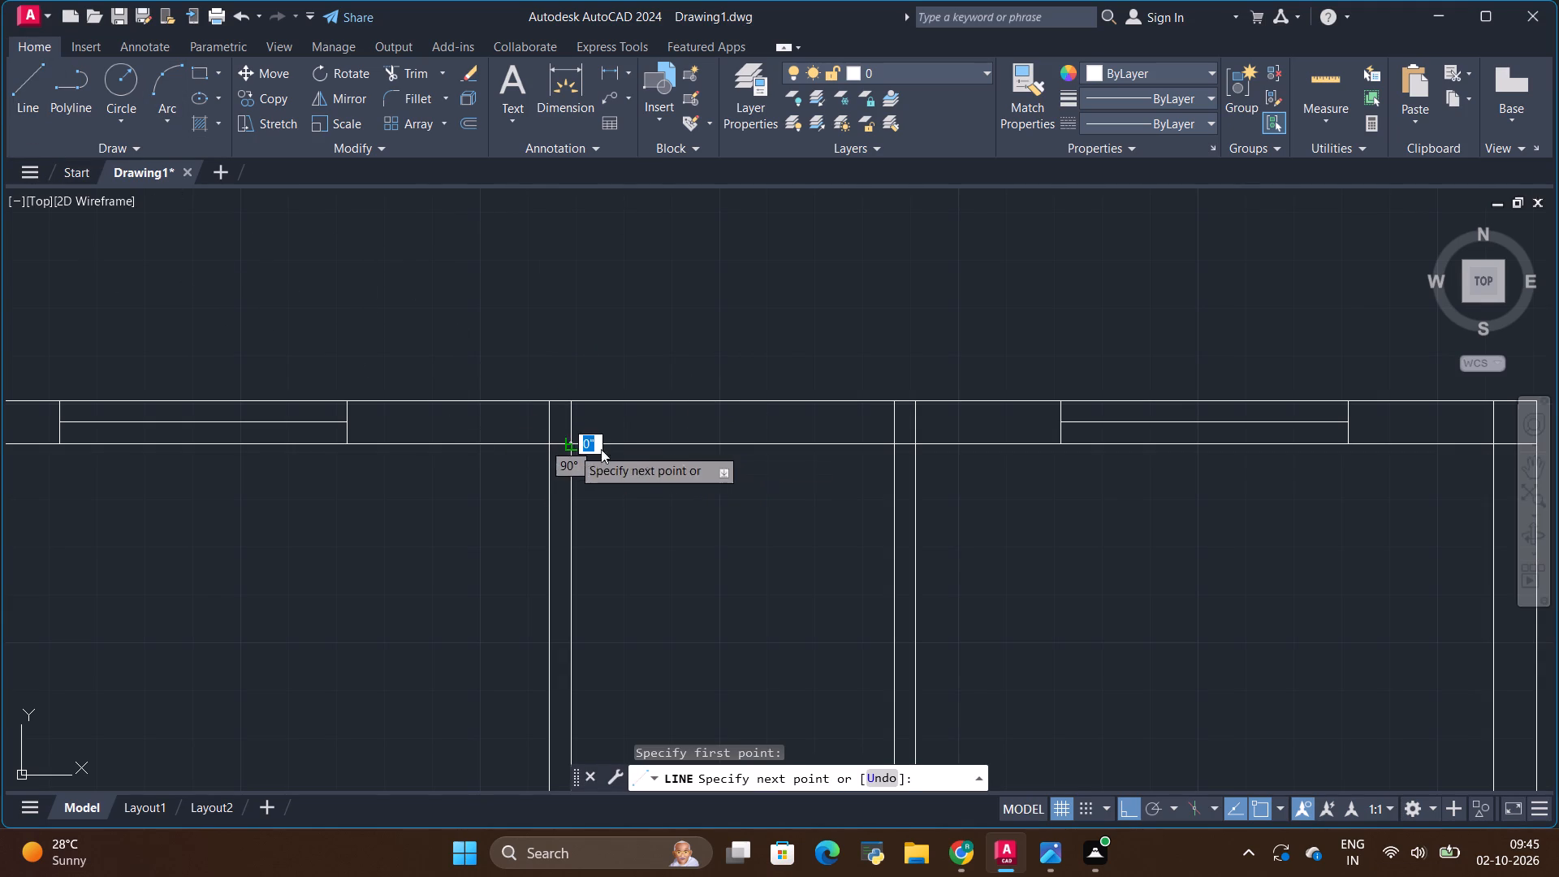
left_click(892, 442)
key("Escape")
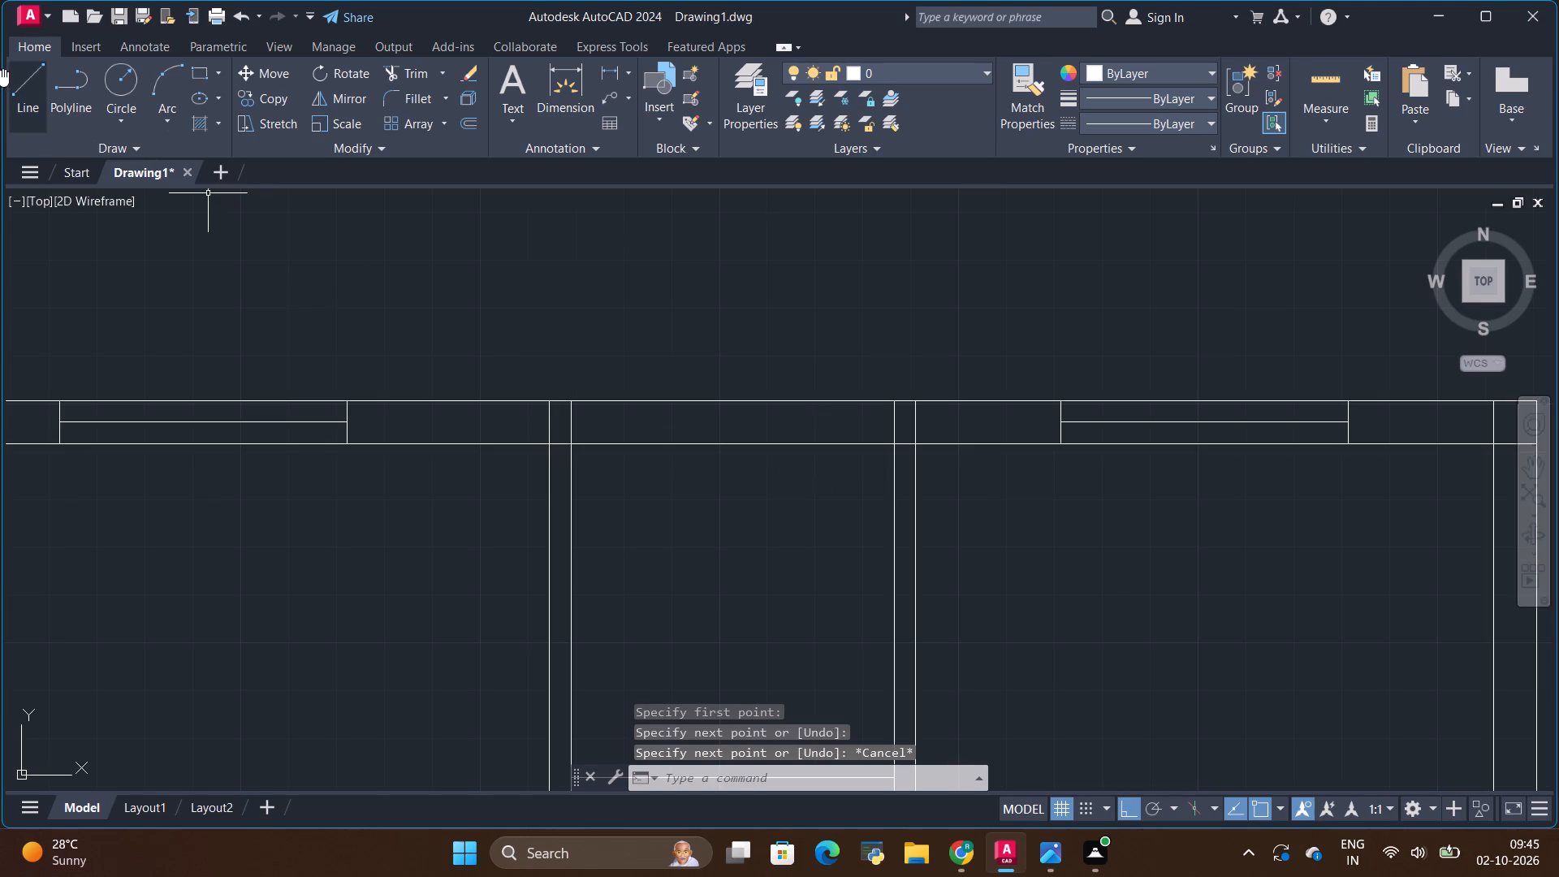
Draw a vertical line across the top wall's thickness from the midpoint of the small middle room's inner wall line.
left_click(16, 96)
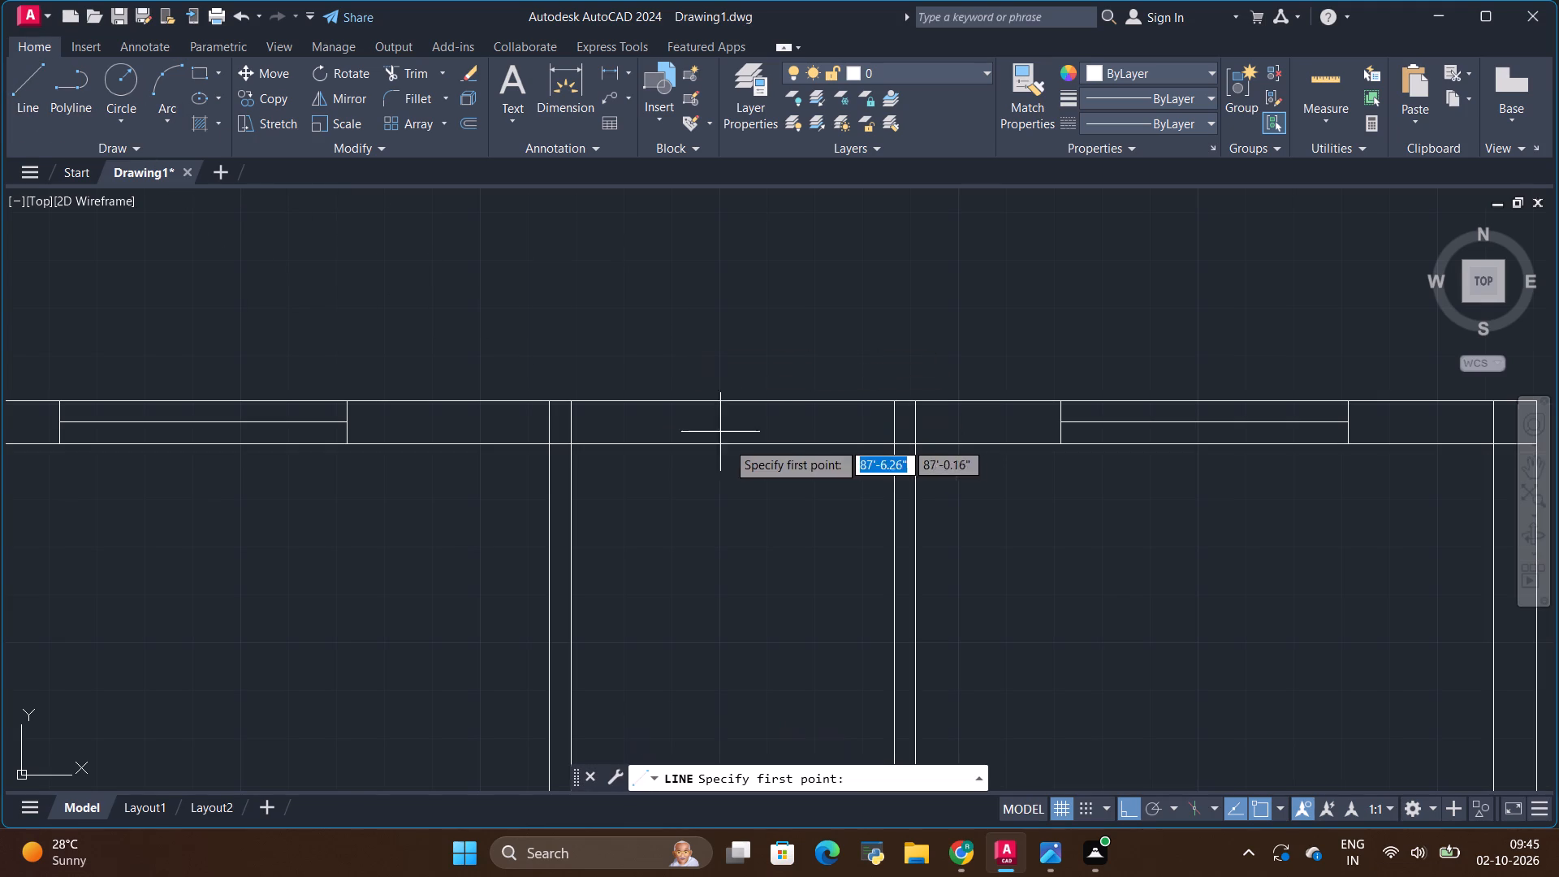
left_click(736, 445)
left_click(738, 399)
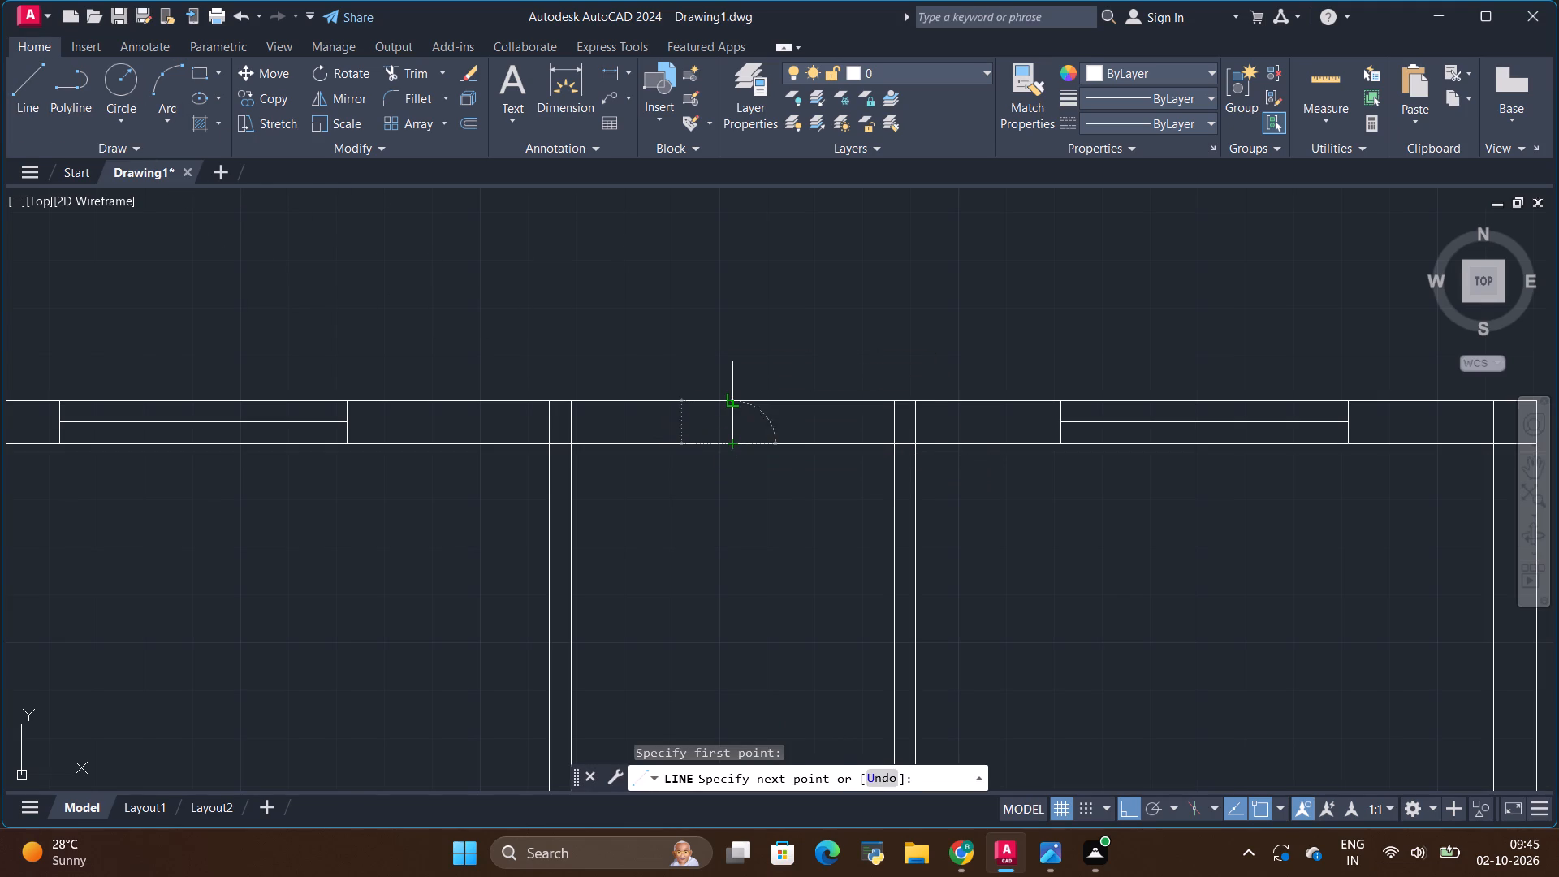
key("Escape")
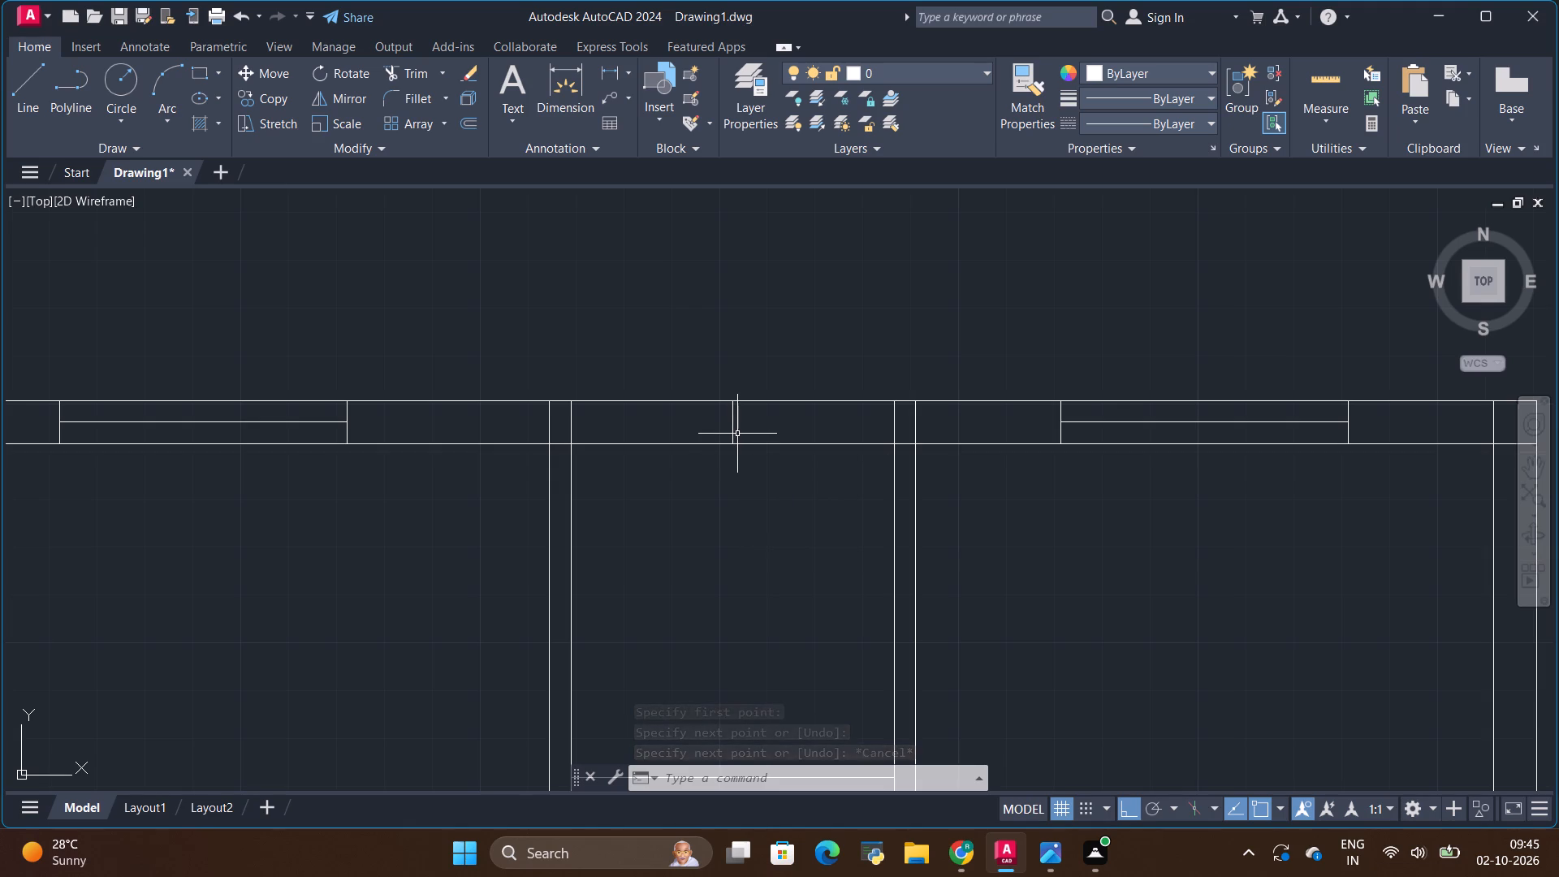
Copy the middle room's vertical wall line 1' to the left as the window's first end line.
scroll(745, 436, "up", 1)
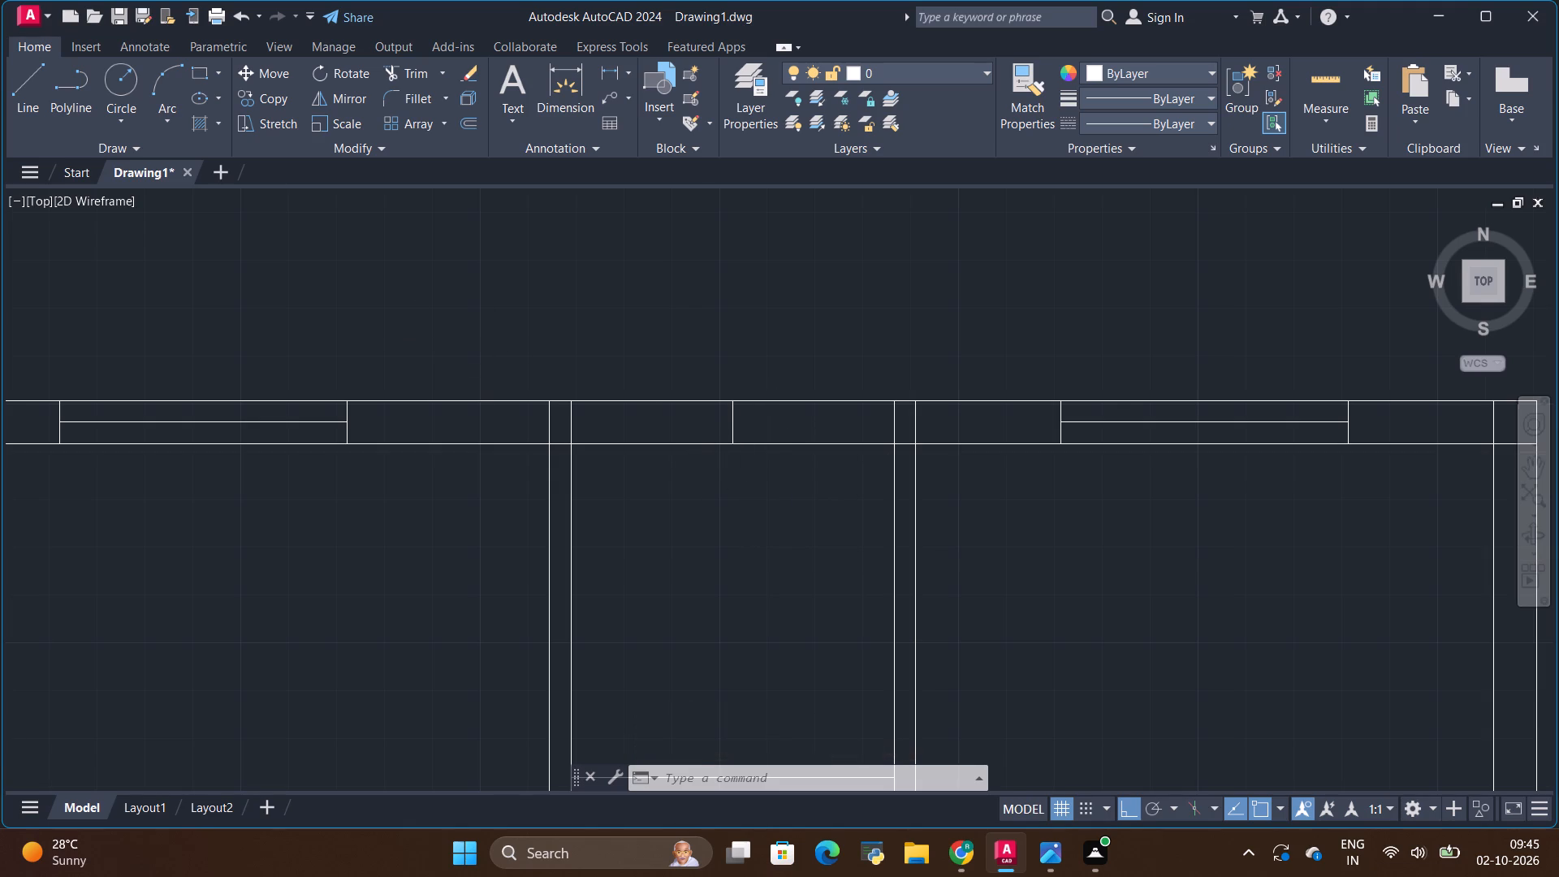
left_click(723, 426)
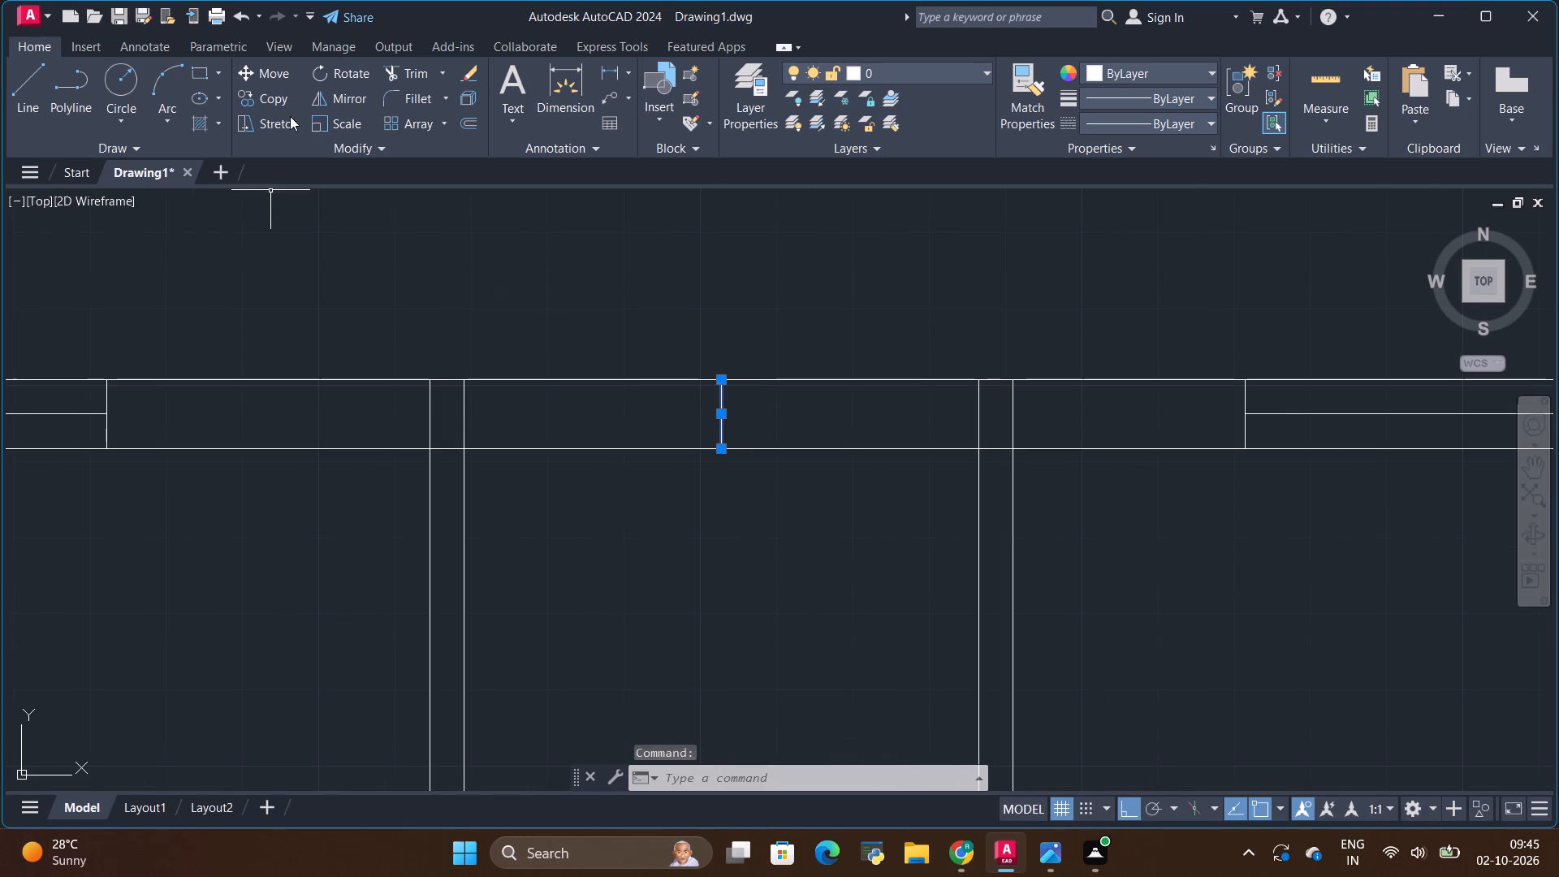
left_click(279, 102)
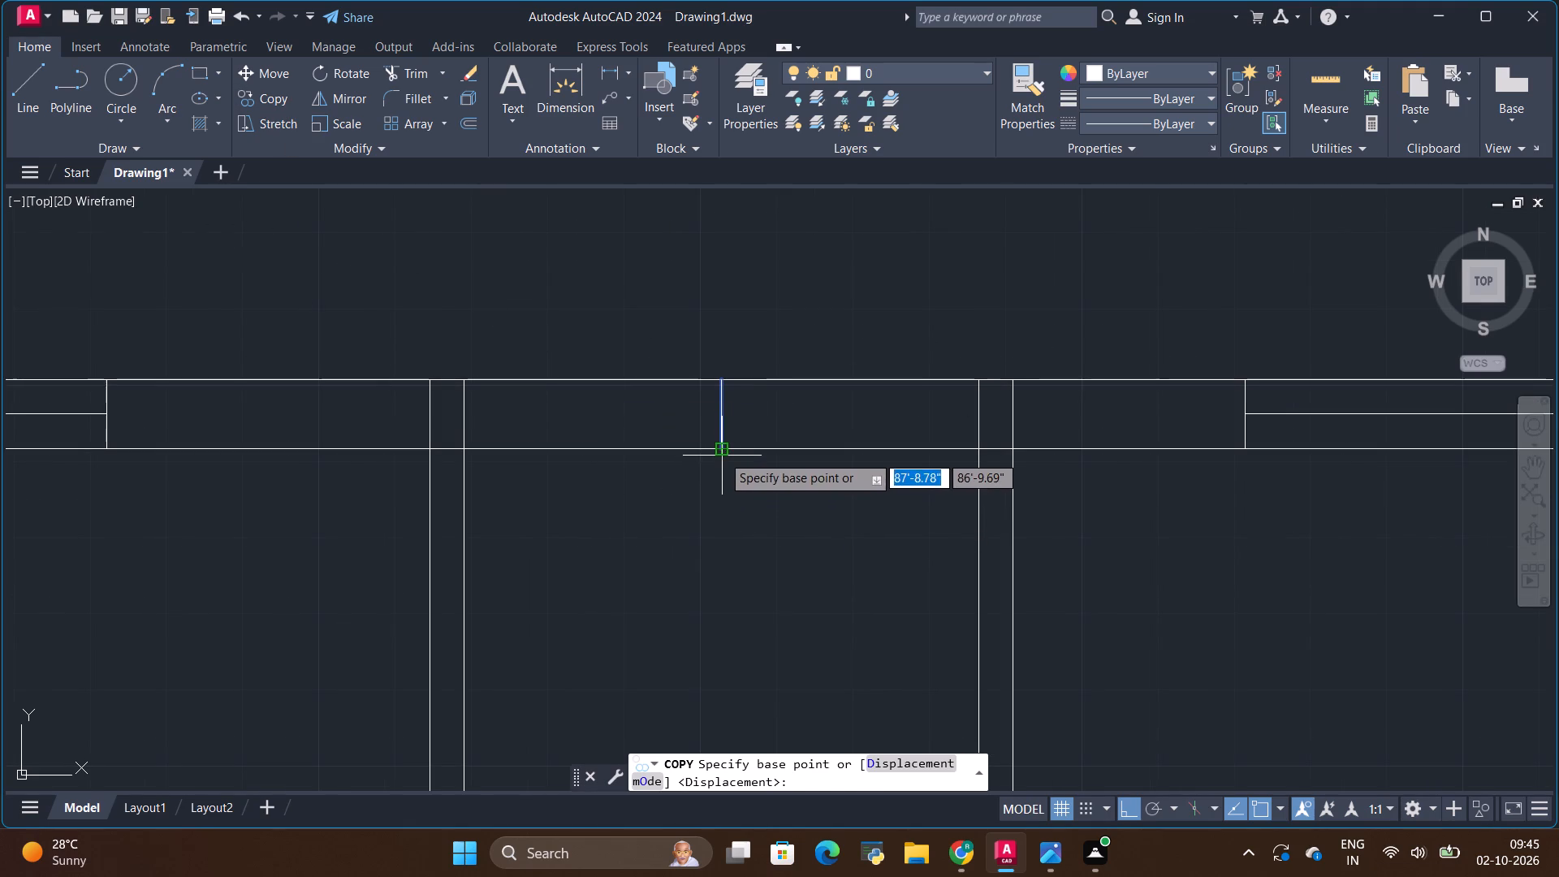
left_click(721, 447)
key("BackSpace")
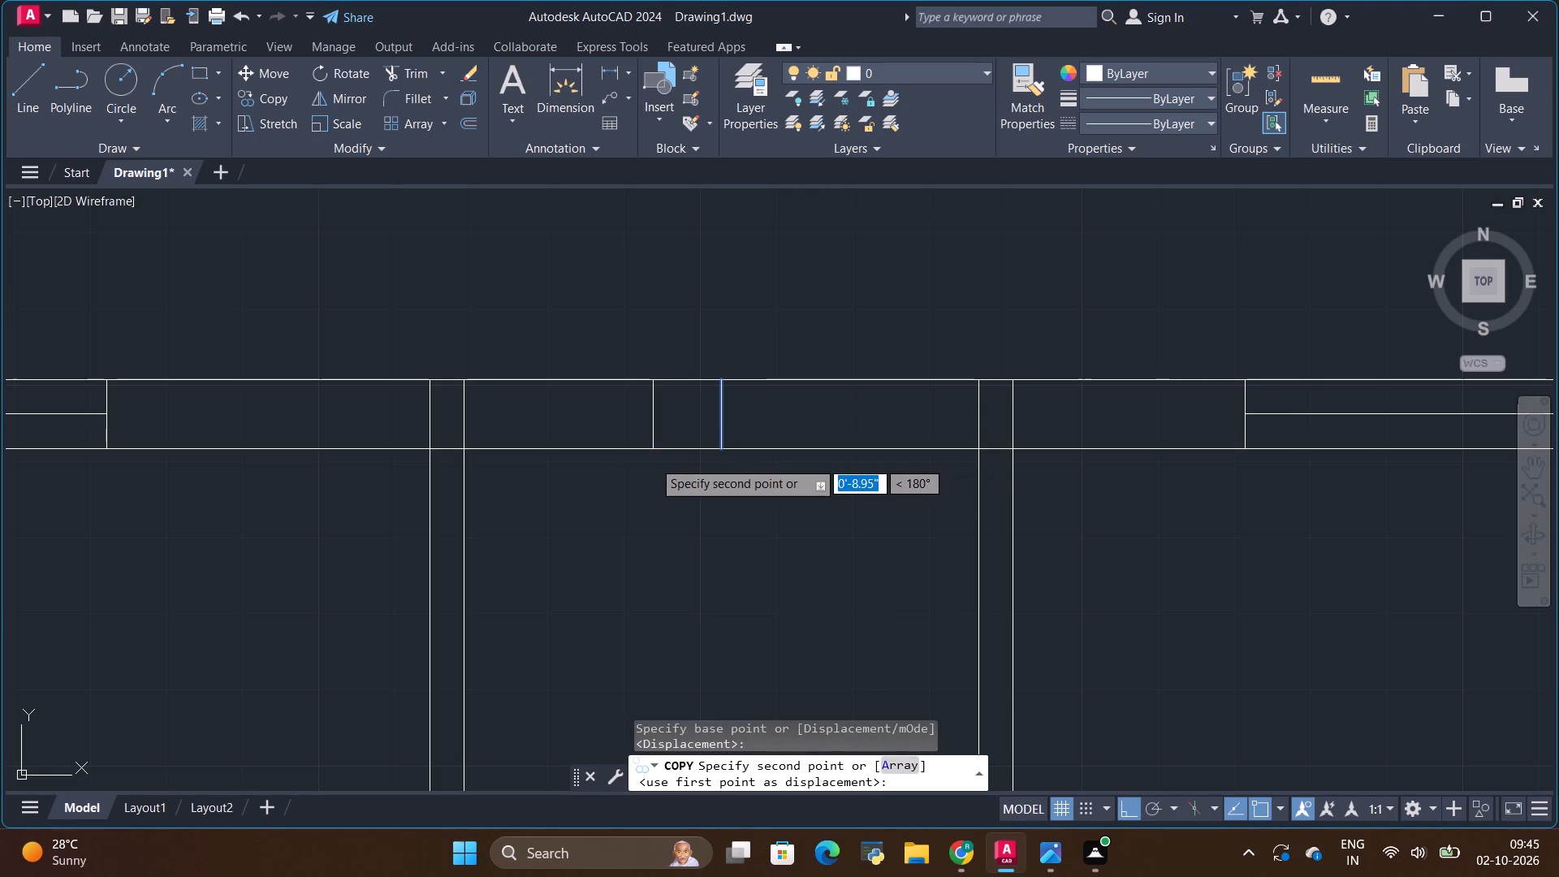
type("1'")
key("Return")
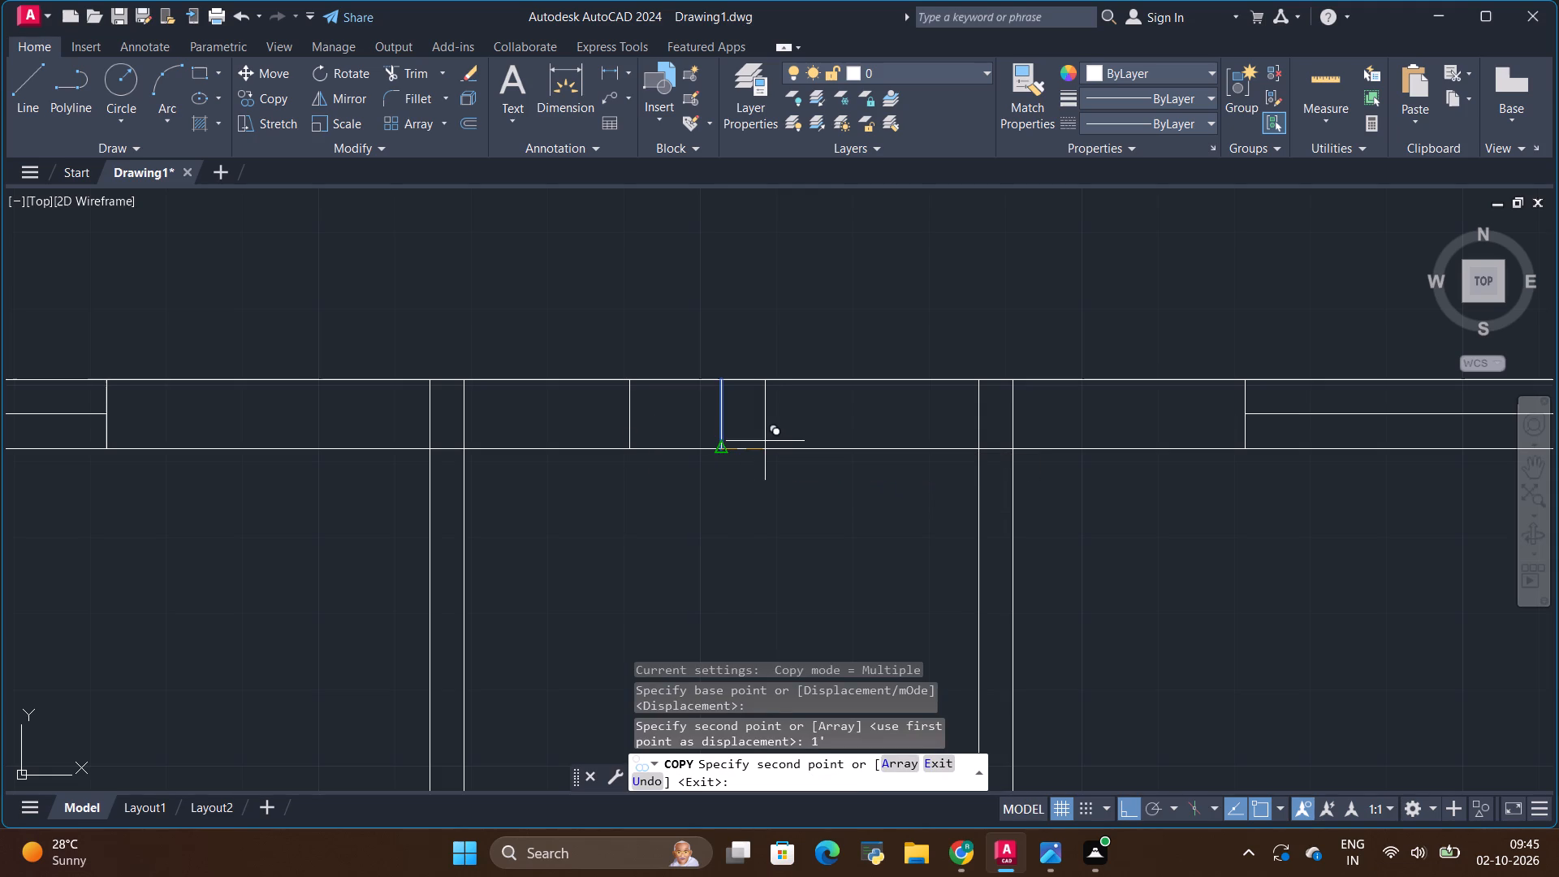
type("1'")
key("Return")
key("Escape")
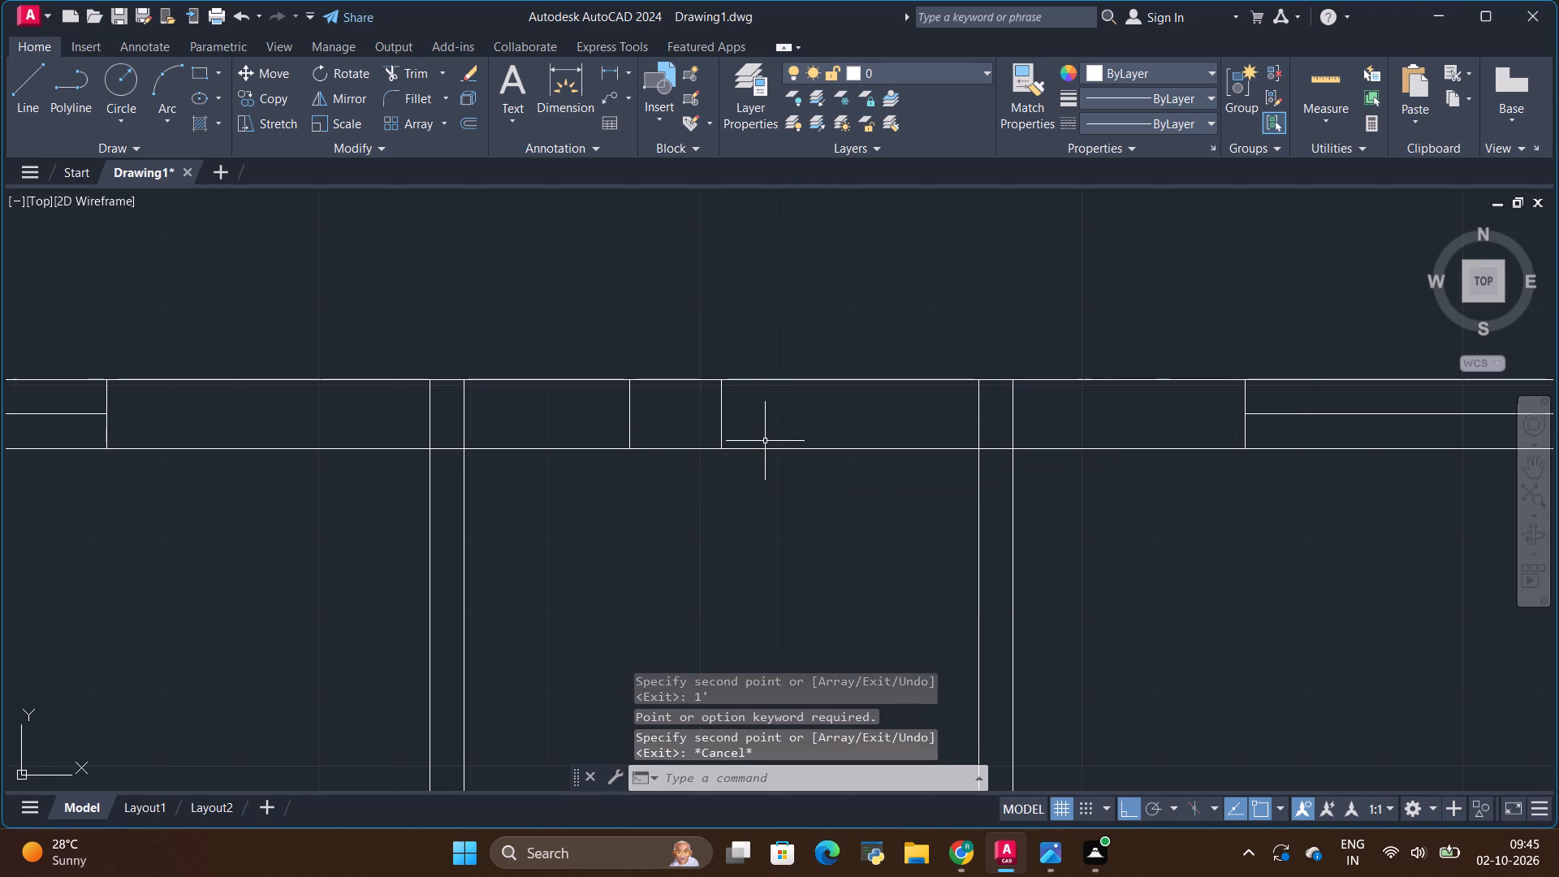
Copy the same vertical centre line 1' to the right as the window's second end line.
left_click(719, 433)
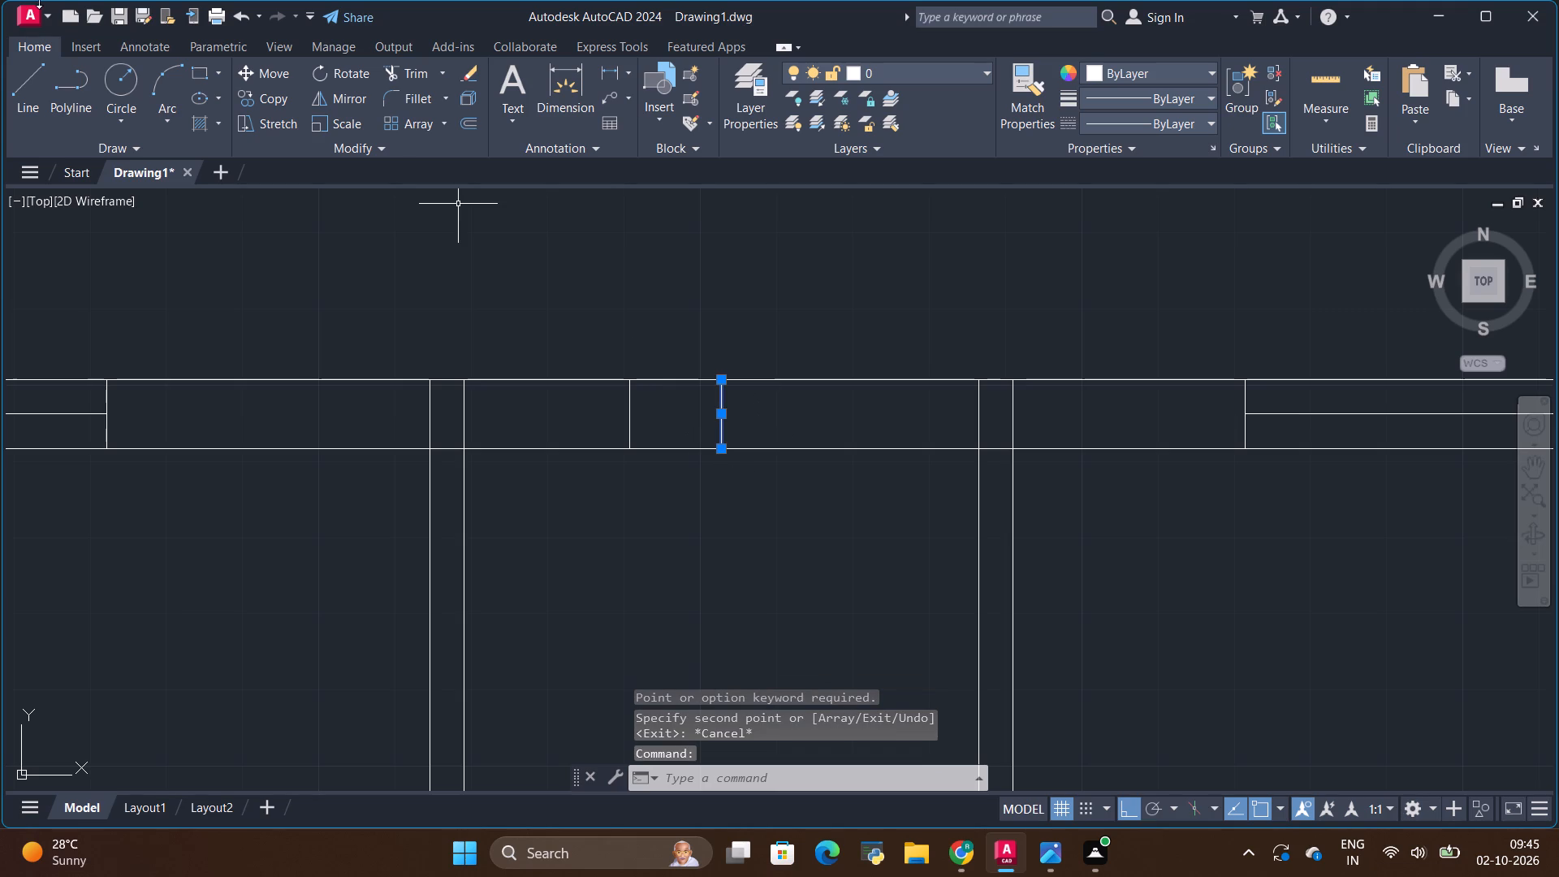
left_click(260, 99)
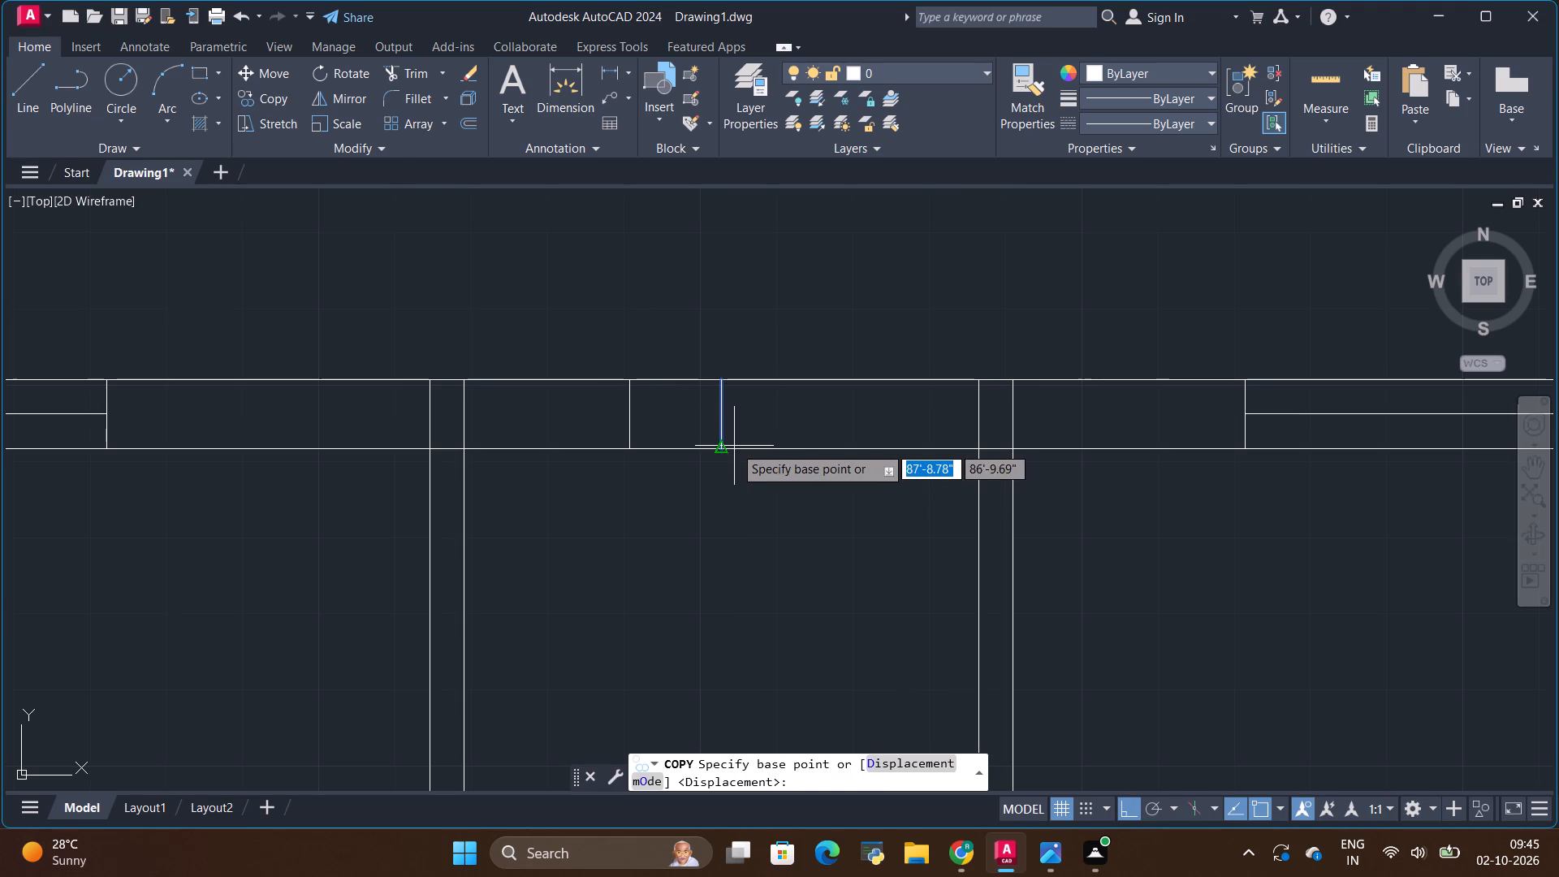
left_click(725, 448)
key("BackSpace")
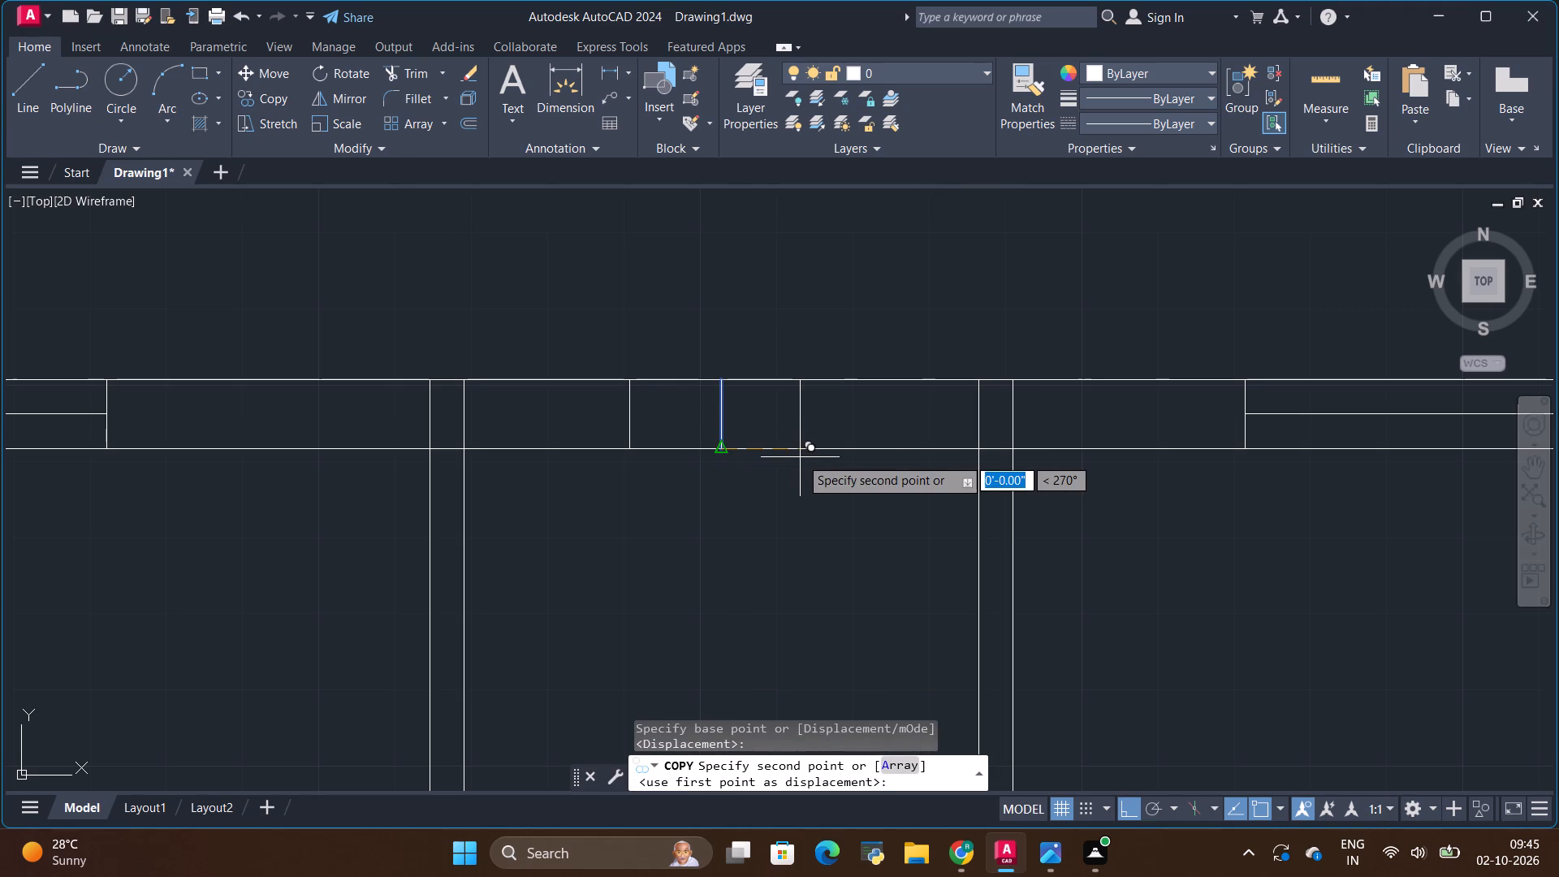
type("1'")
key("Return")
key("Escape")
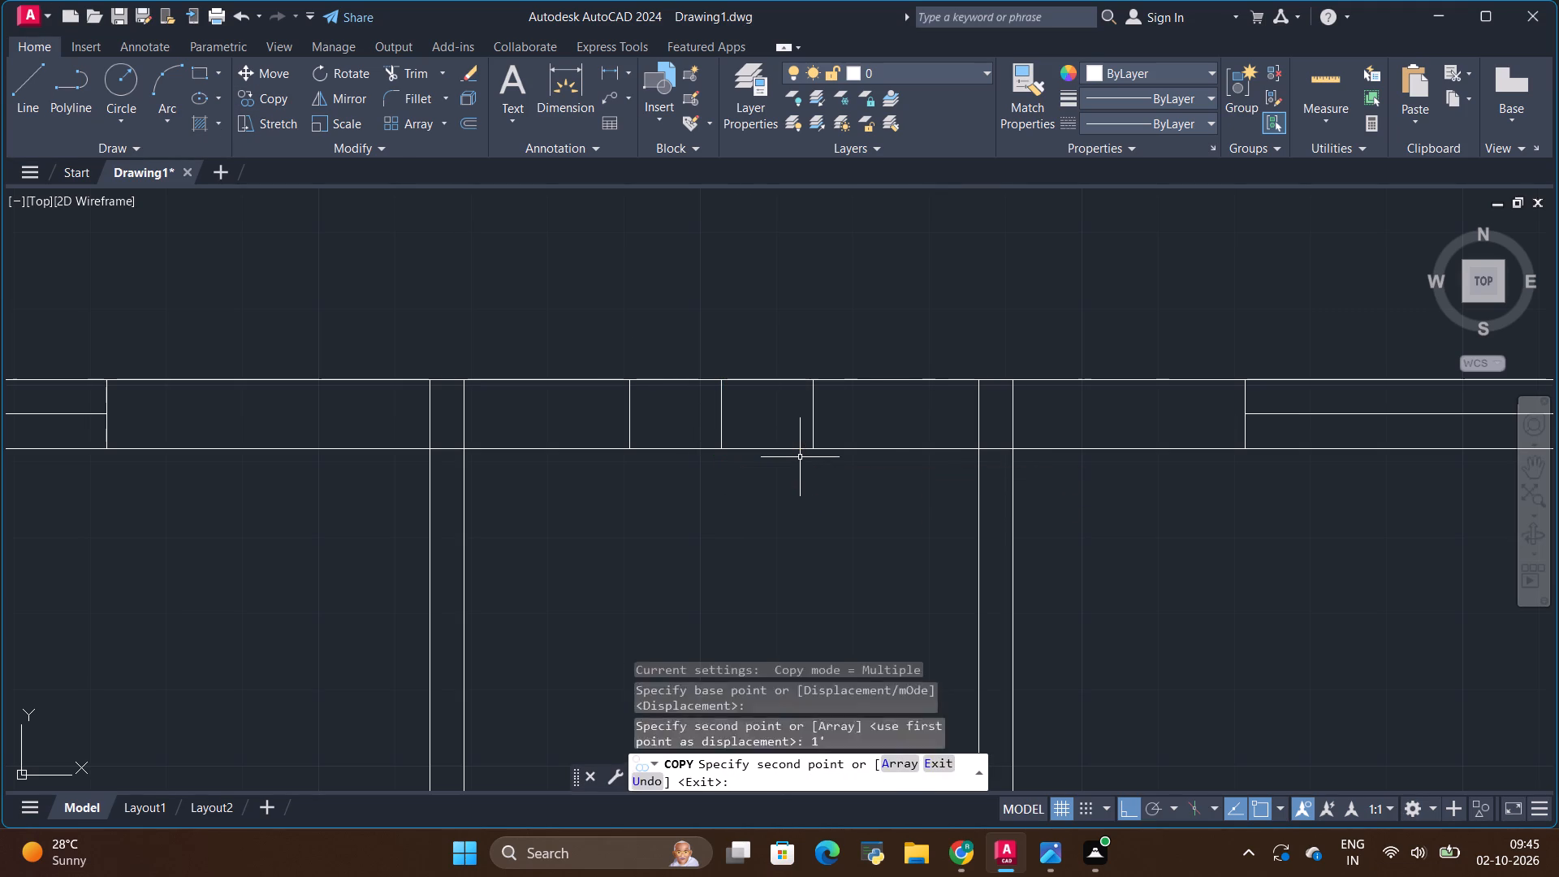
Draw the window's horizontal centre line between the midpoints of its two end lines.
left_click(14, 80)
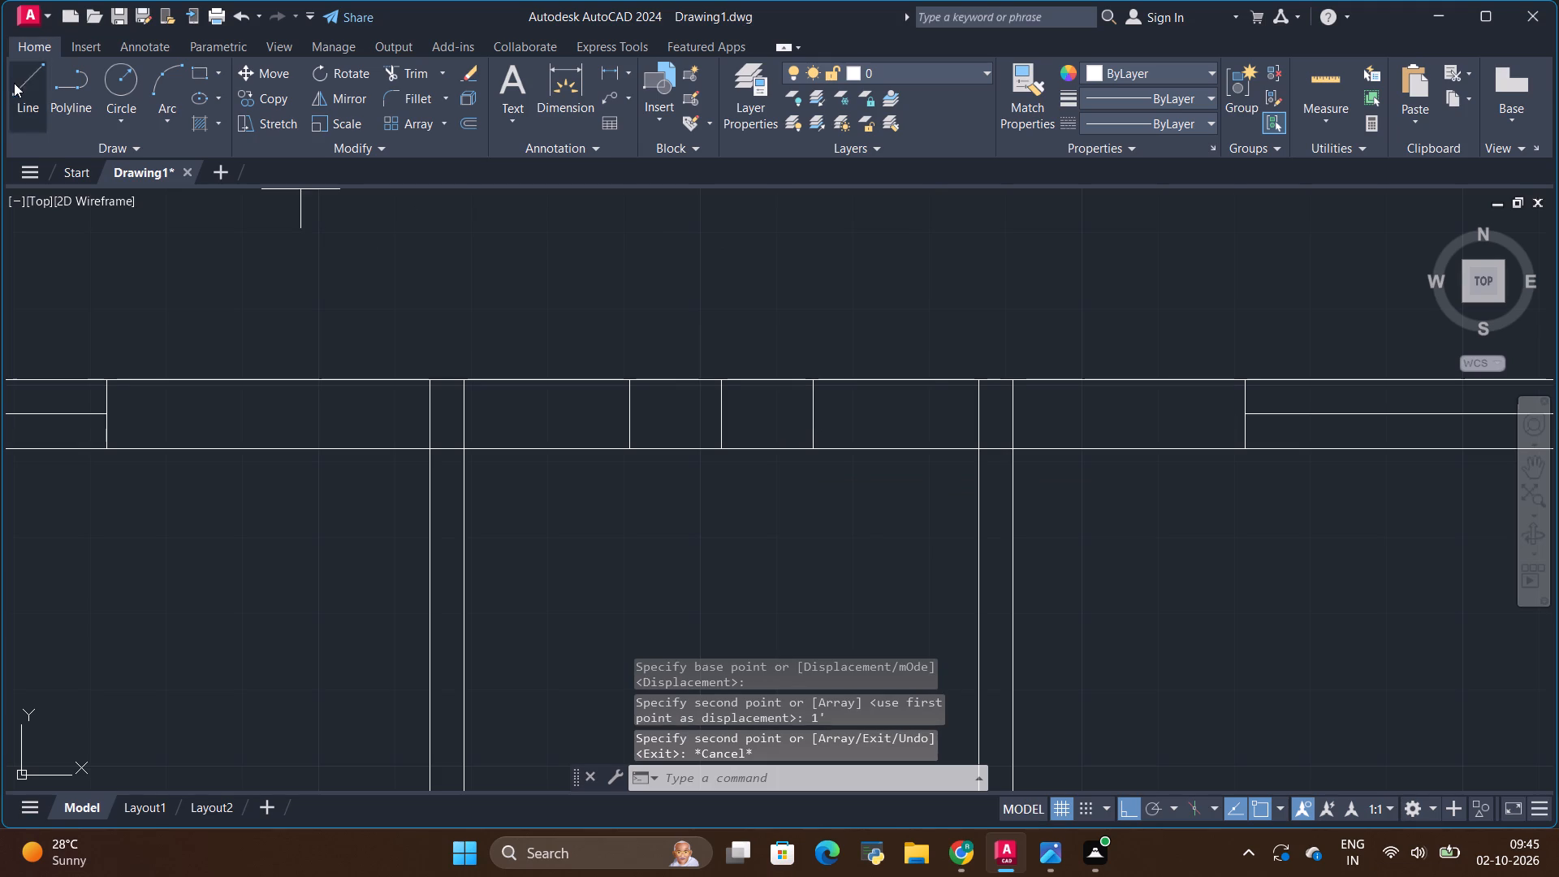
left_click(633, 416)
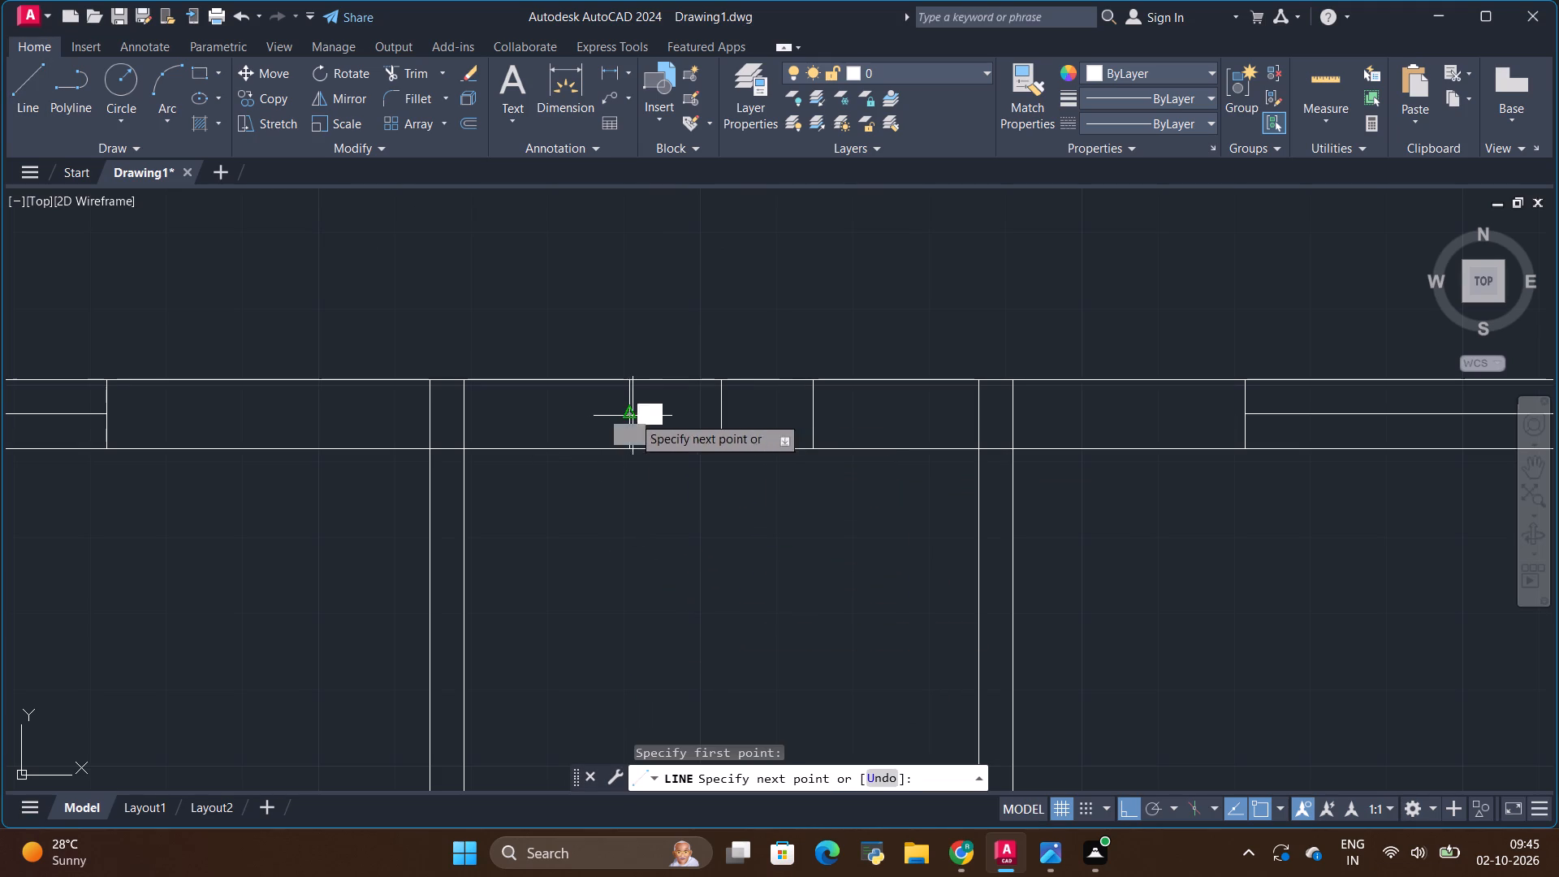
left_click(805, 412)
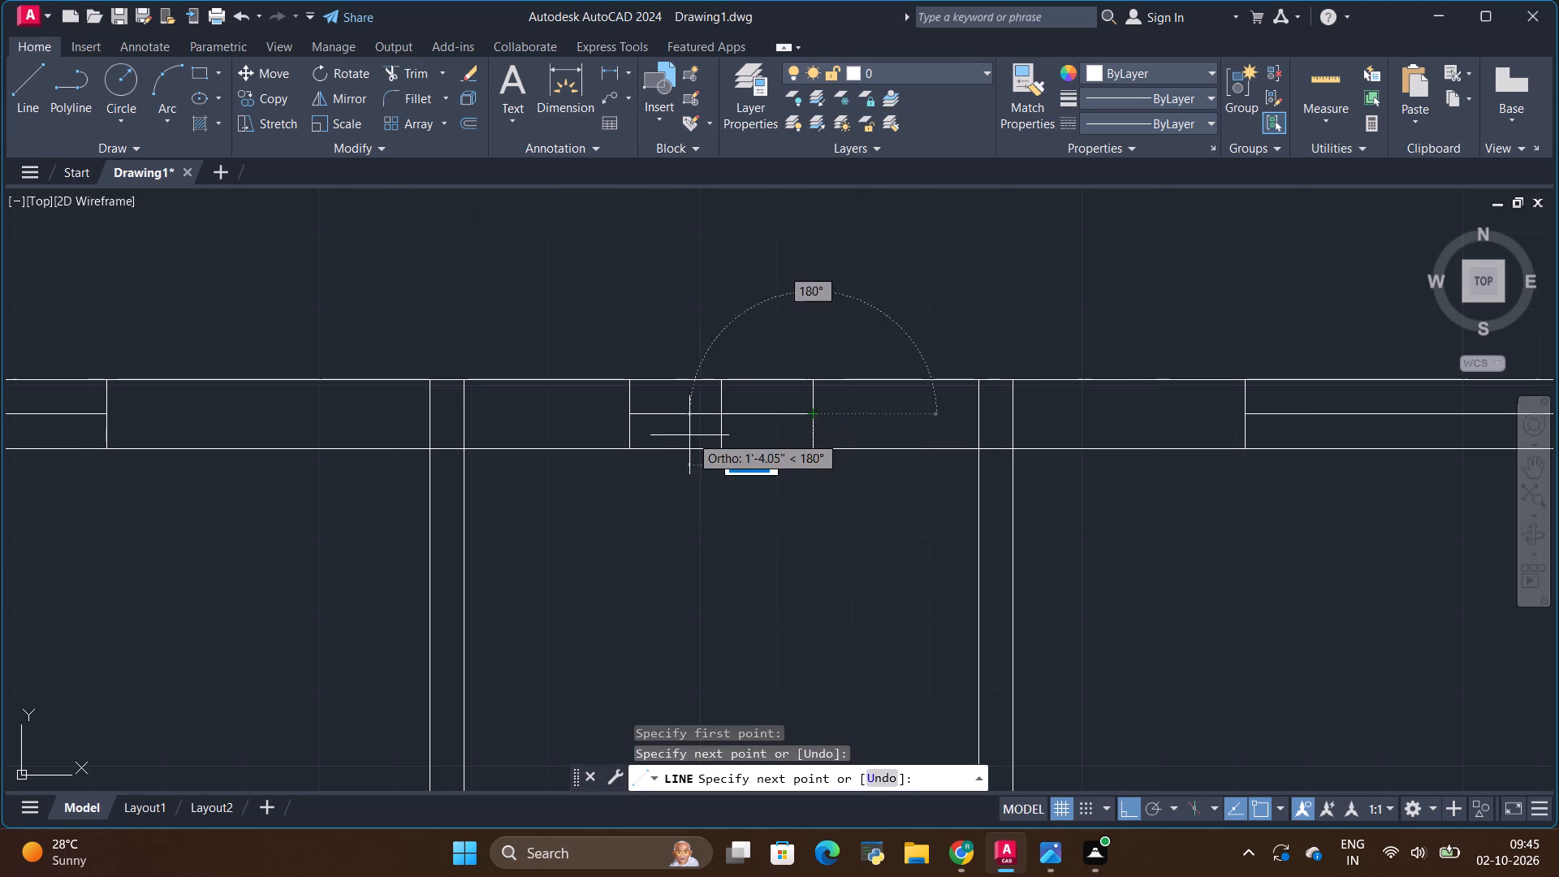
key("Escape")
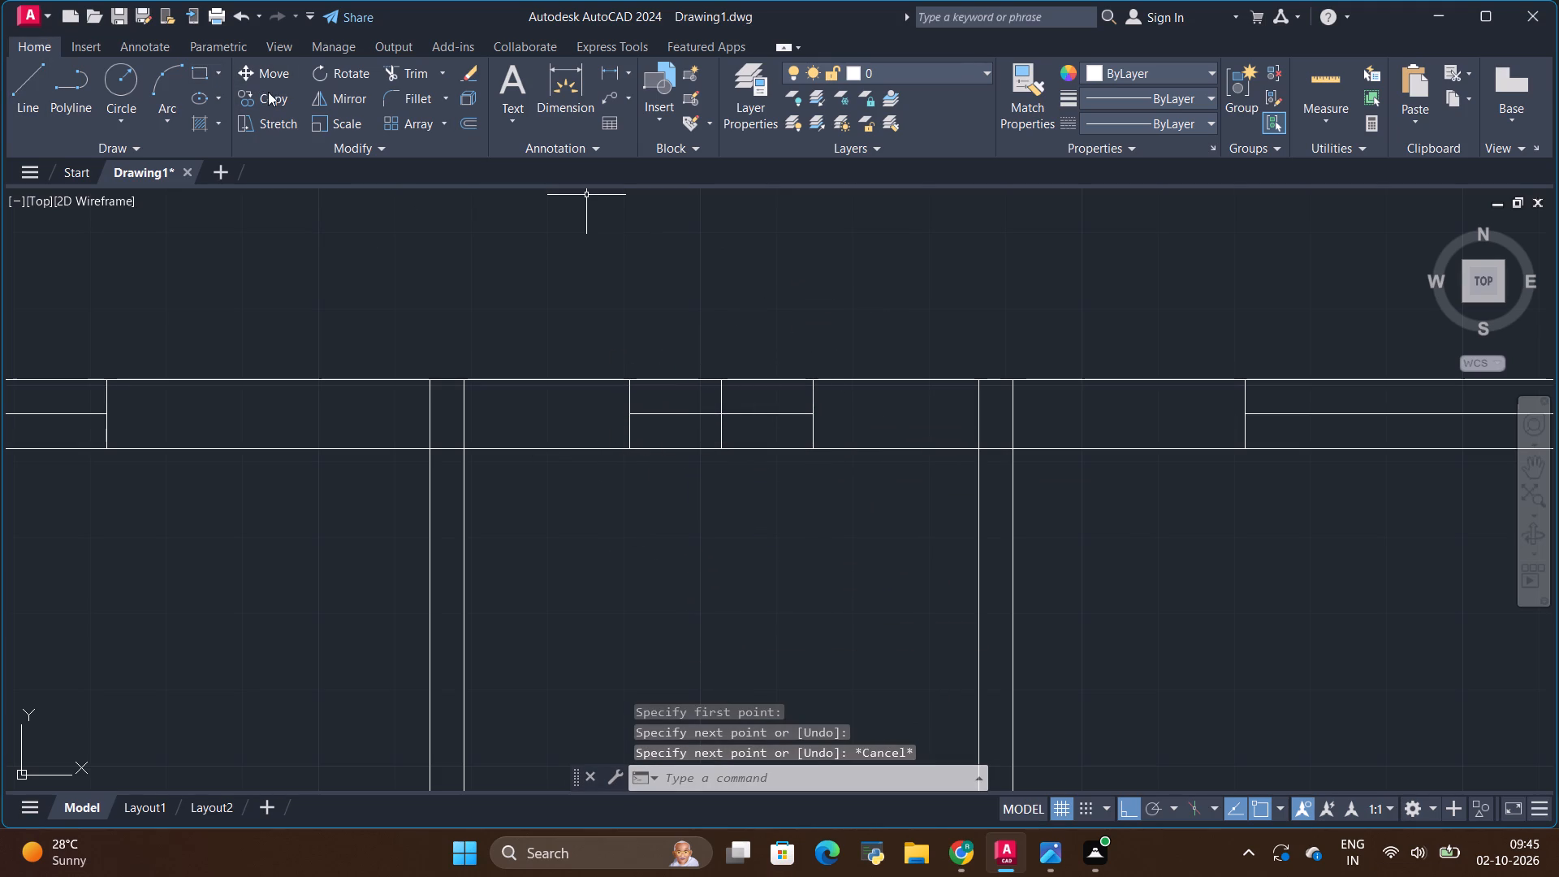
Trim away both halves of the original vertical line at the middle of the small window.
left_click(392, 75)
scroll(705, 425, "up", 2)
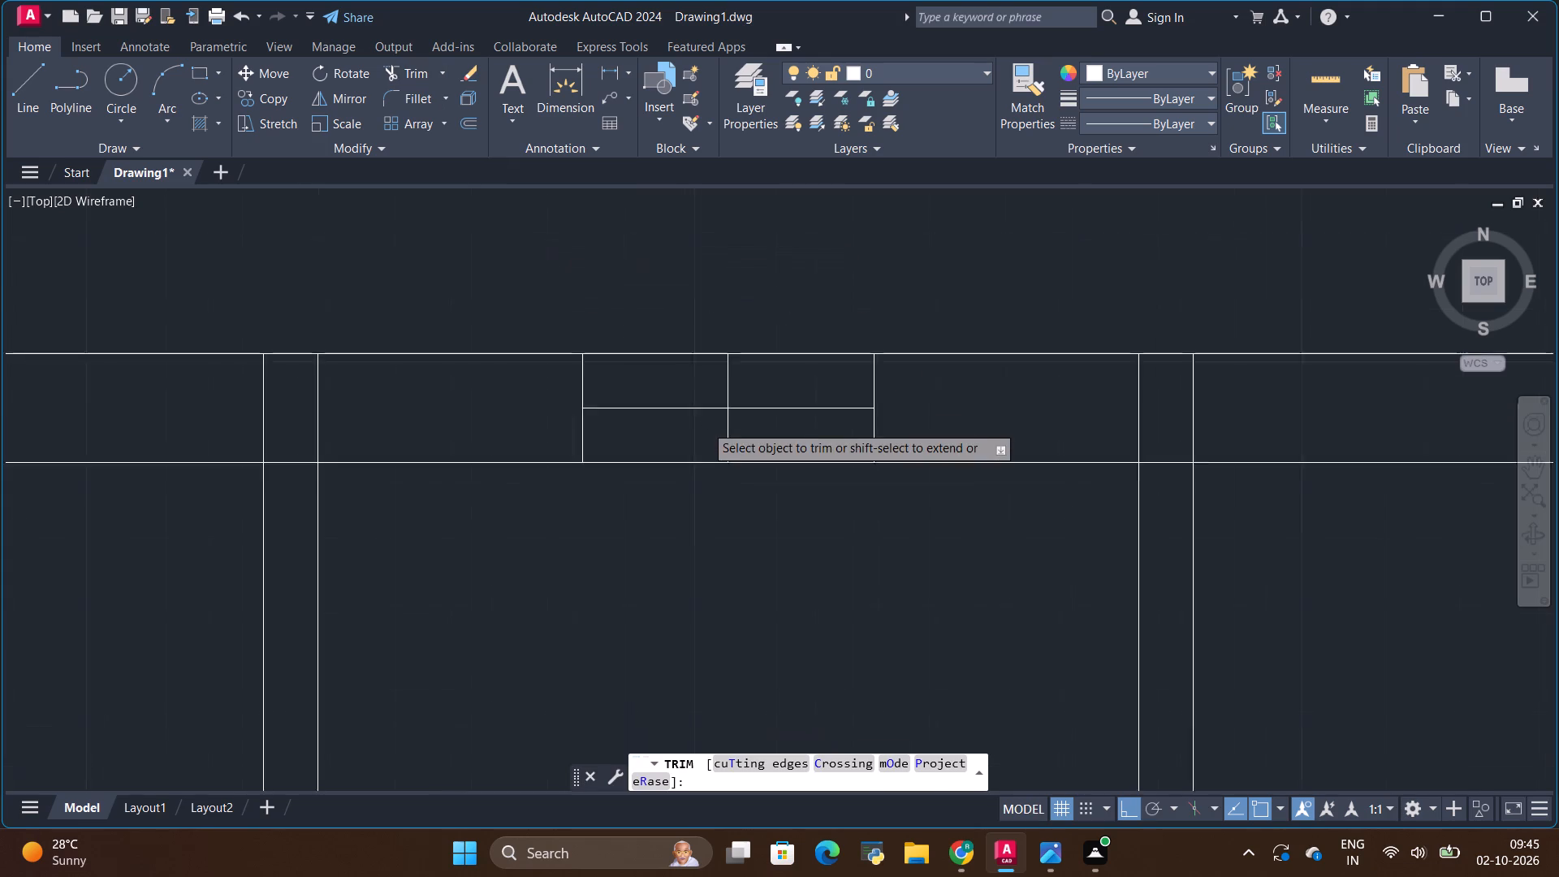
left_click_drag(719, 361, 758, 357)
left_click_drag(707, 439, 777, 436)
scroll(821, 477, "down", 1)
left_click(543, 326)
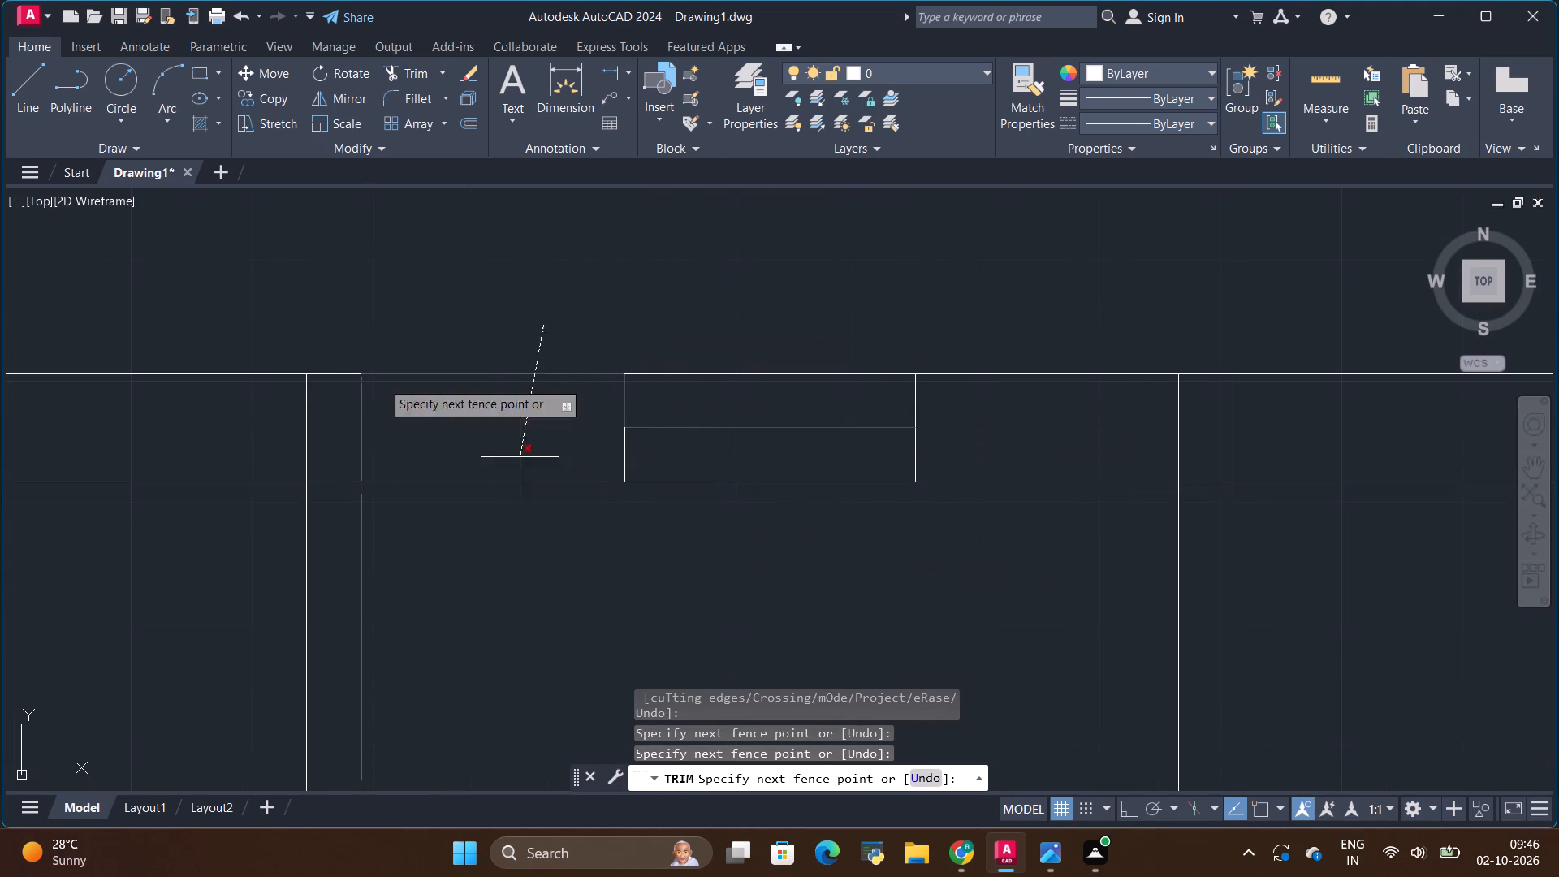
key("Escape")
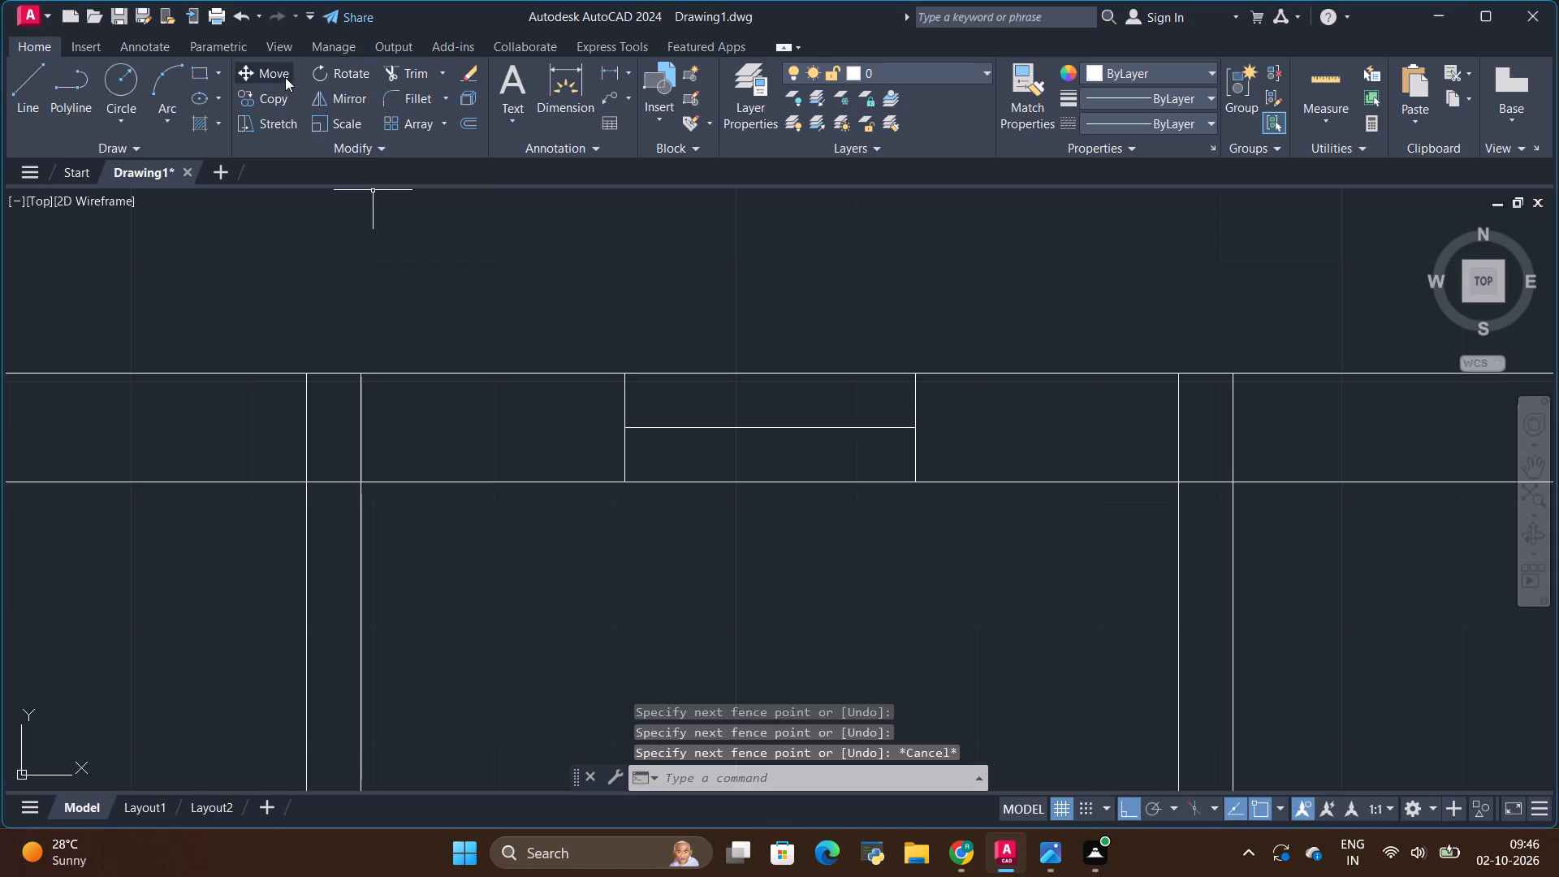
Group the small middle room window's two end lines and its centre line into one object.
left_click(543, 277)
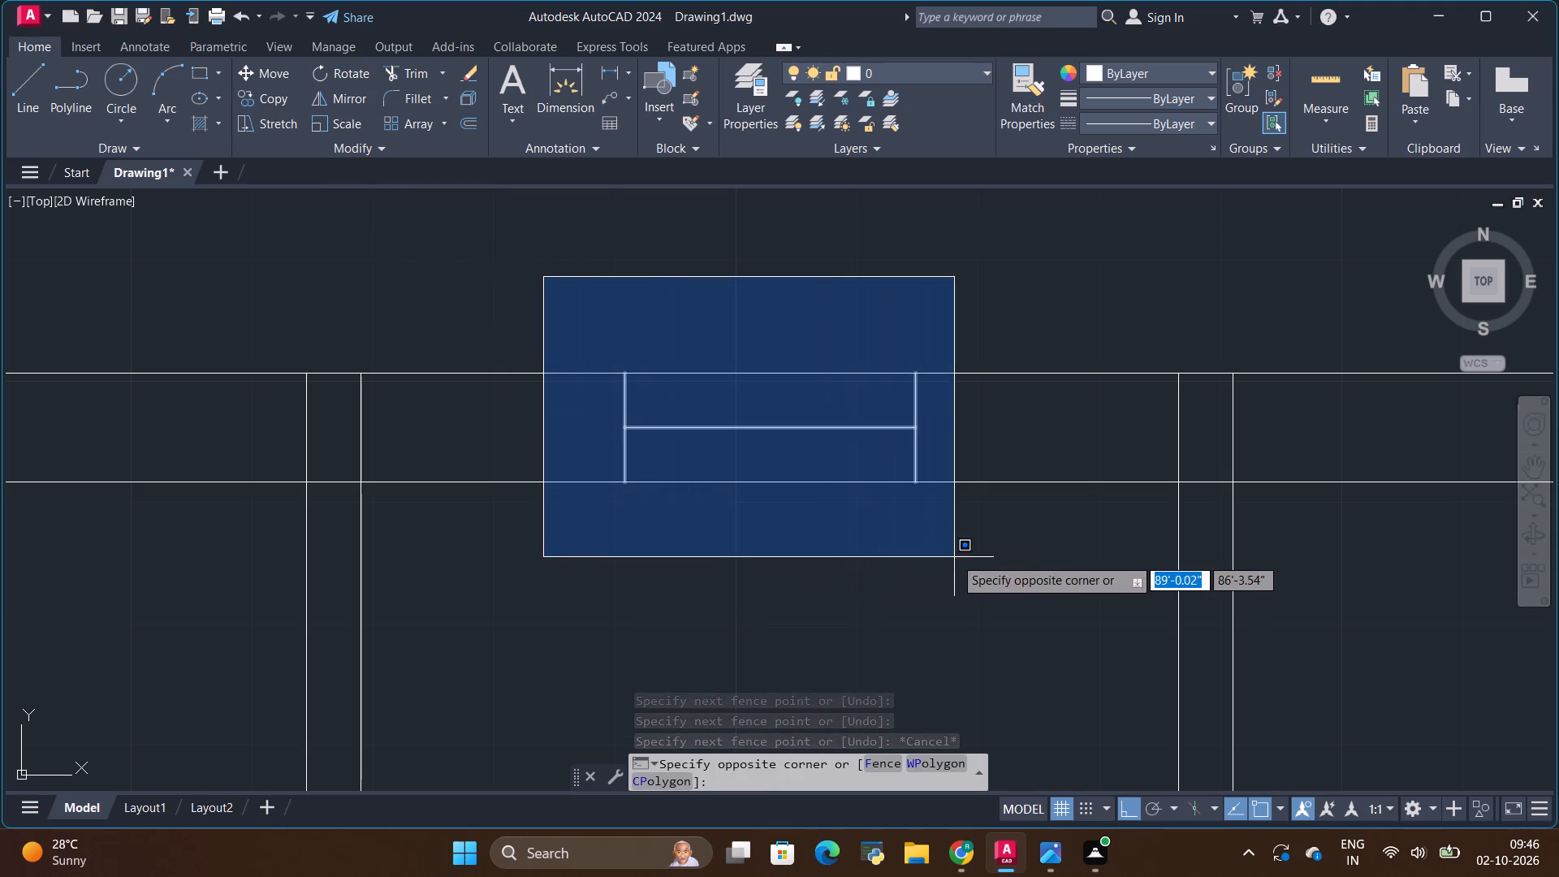
left_click(993, 559)
right_click(877, 421)
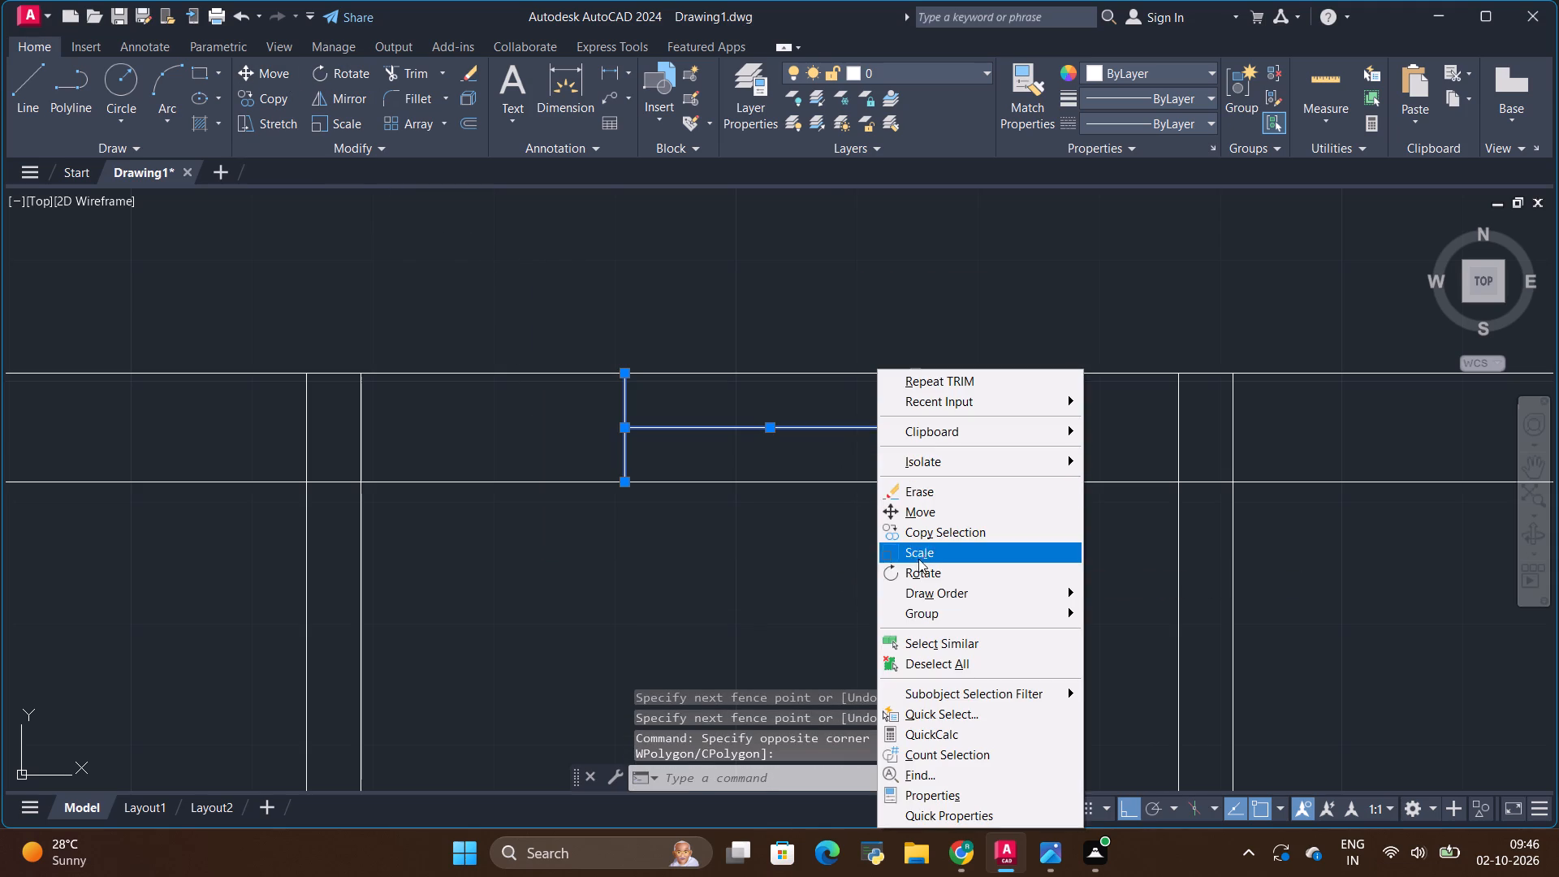
left_click(923, 615)
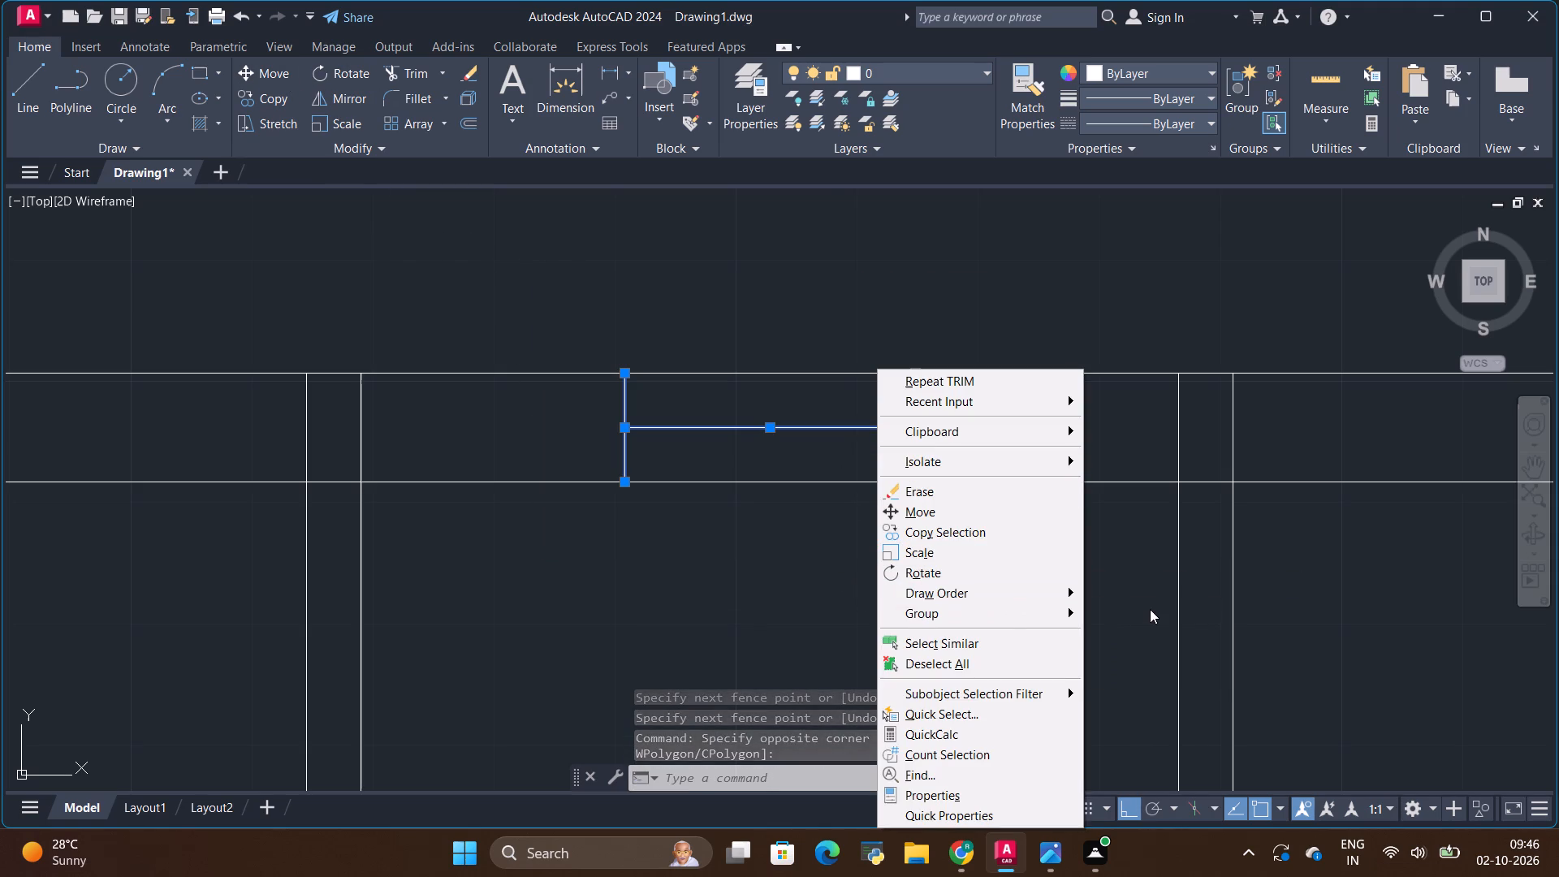
left_click(1071, 615)
left_click(1128, 610)
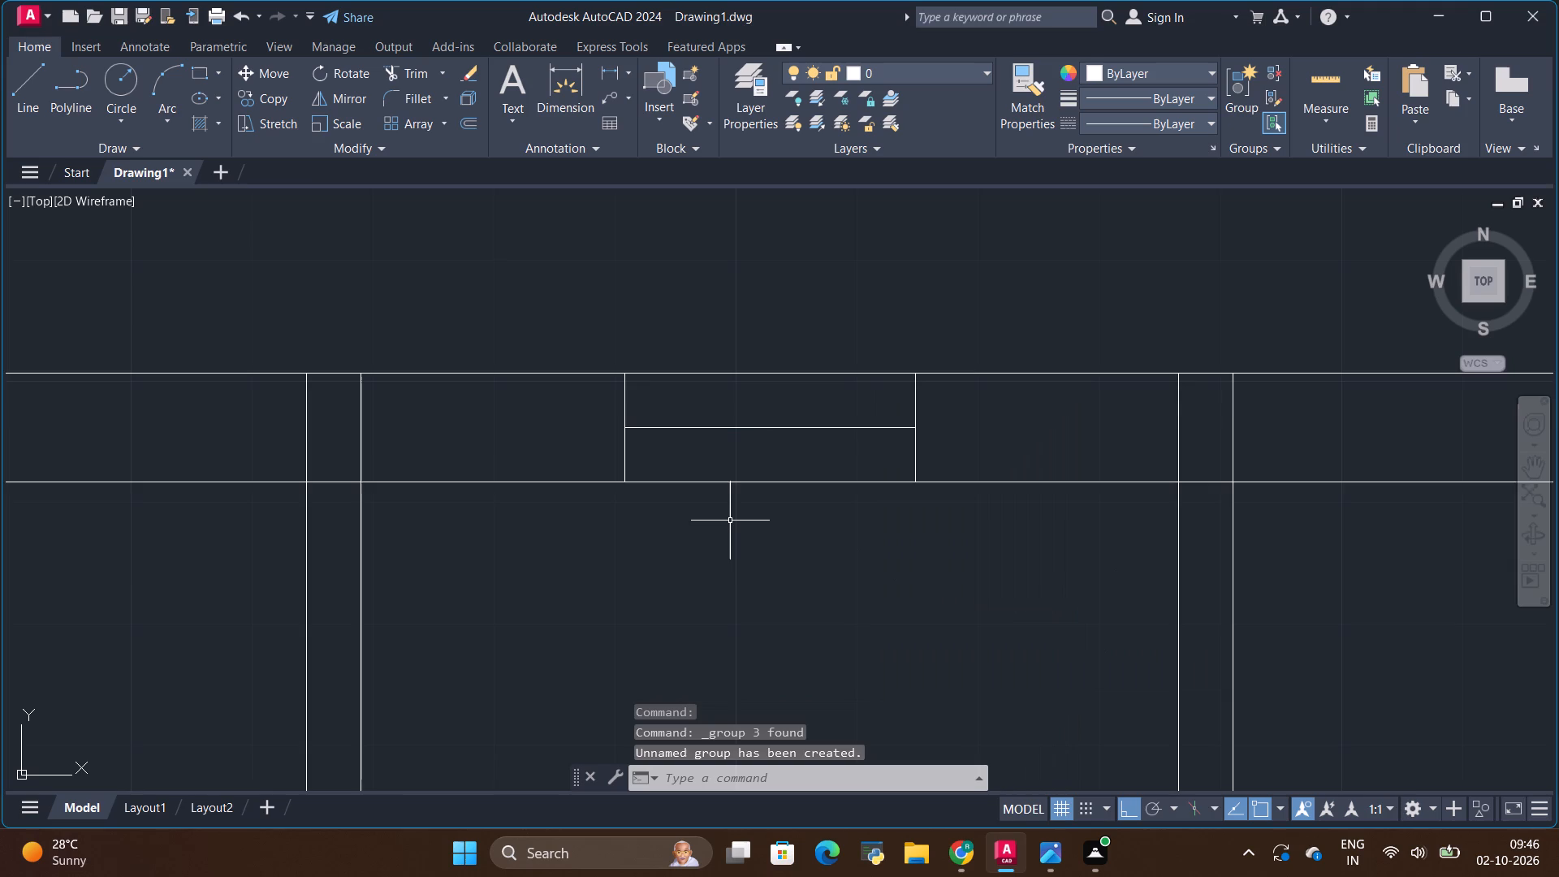
Copy the grouped small window from its centre point straight up to the empty space above the top wall.
scroll(729, 520, "down", 2)
scroll(673, 373, "down", 2)
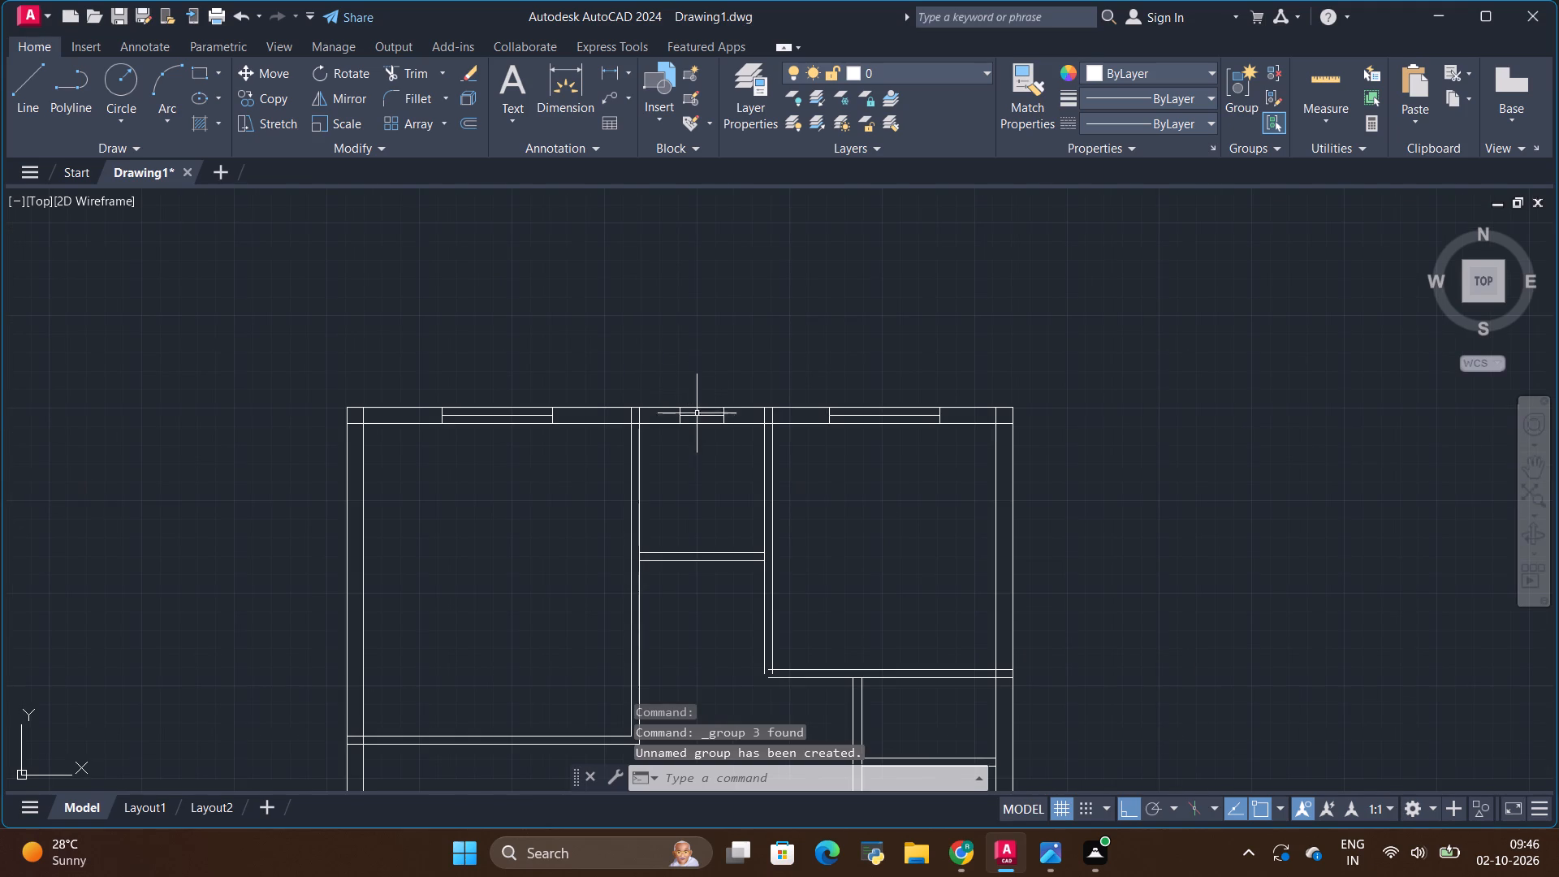
scroll(681, 352, "down", 3)
scroll(693, 371, "up", 1)
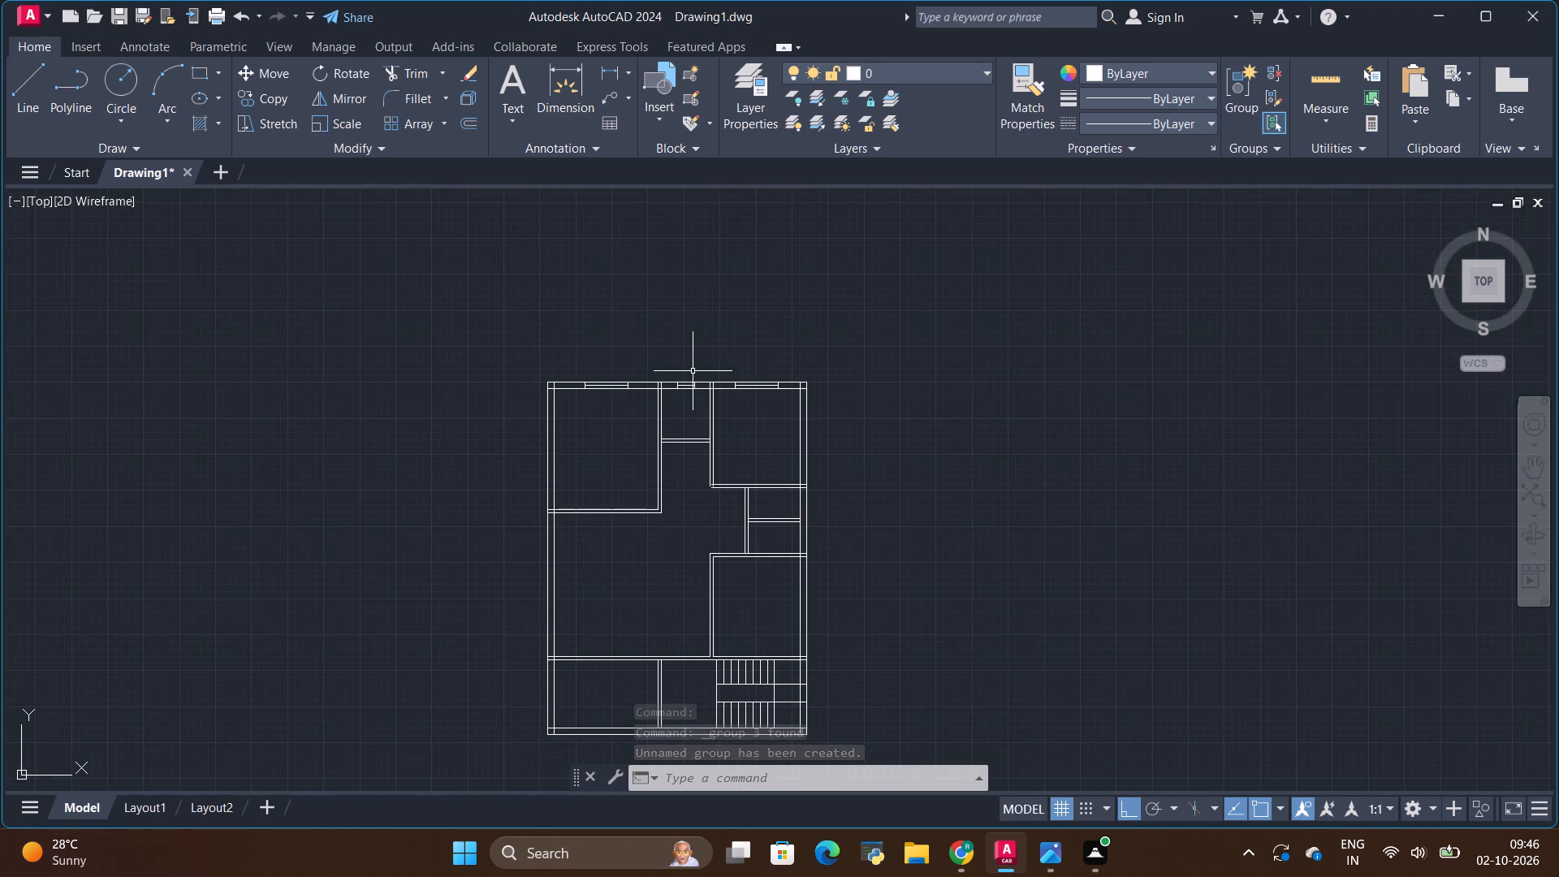
scroll(693, 371, "up", 3)
left_click(677, 427)
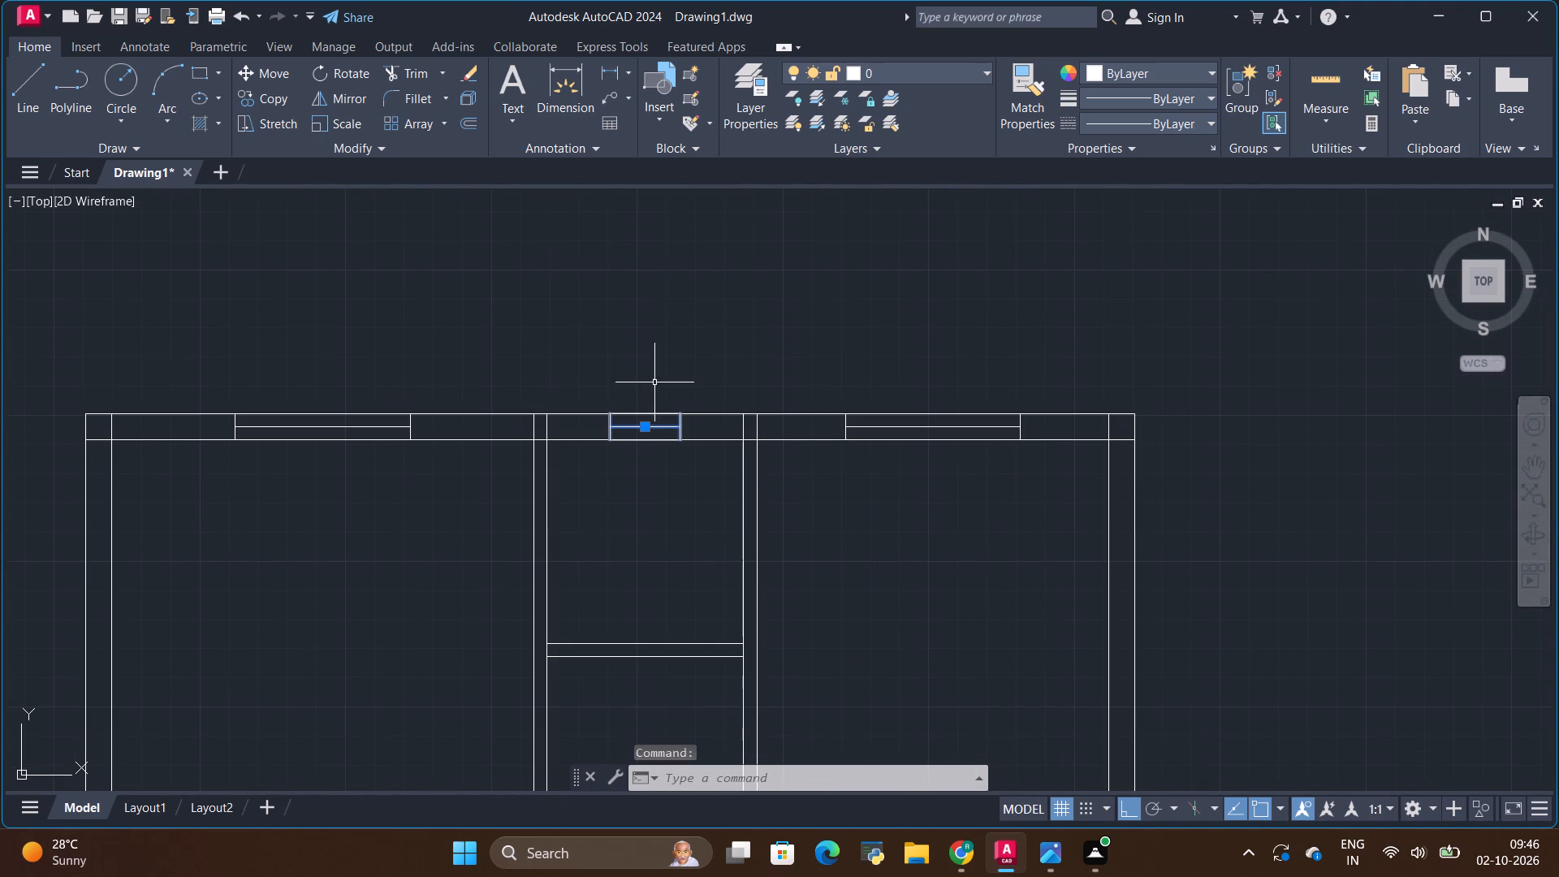
left_click(269, 97)
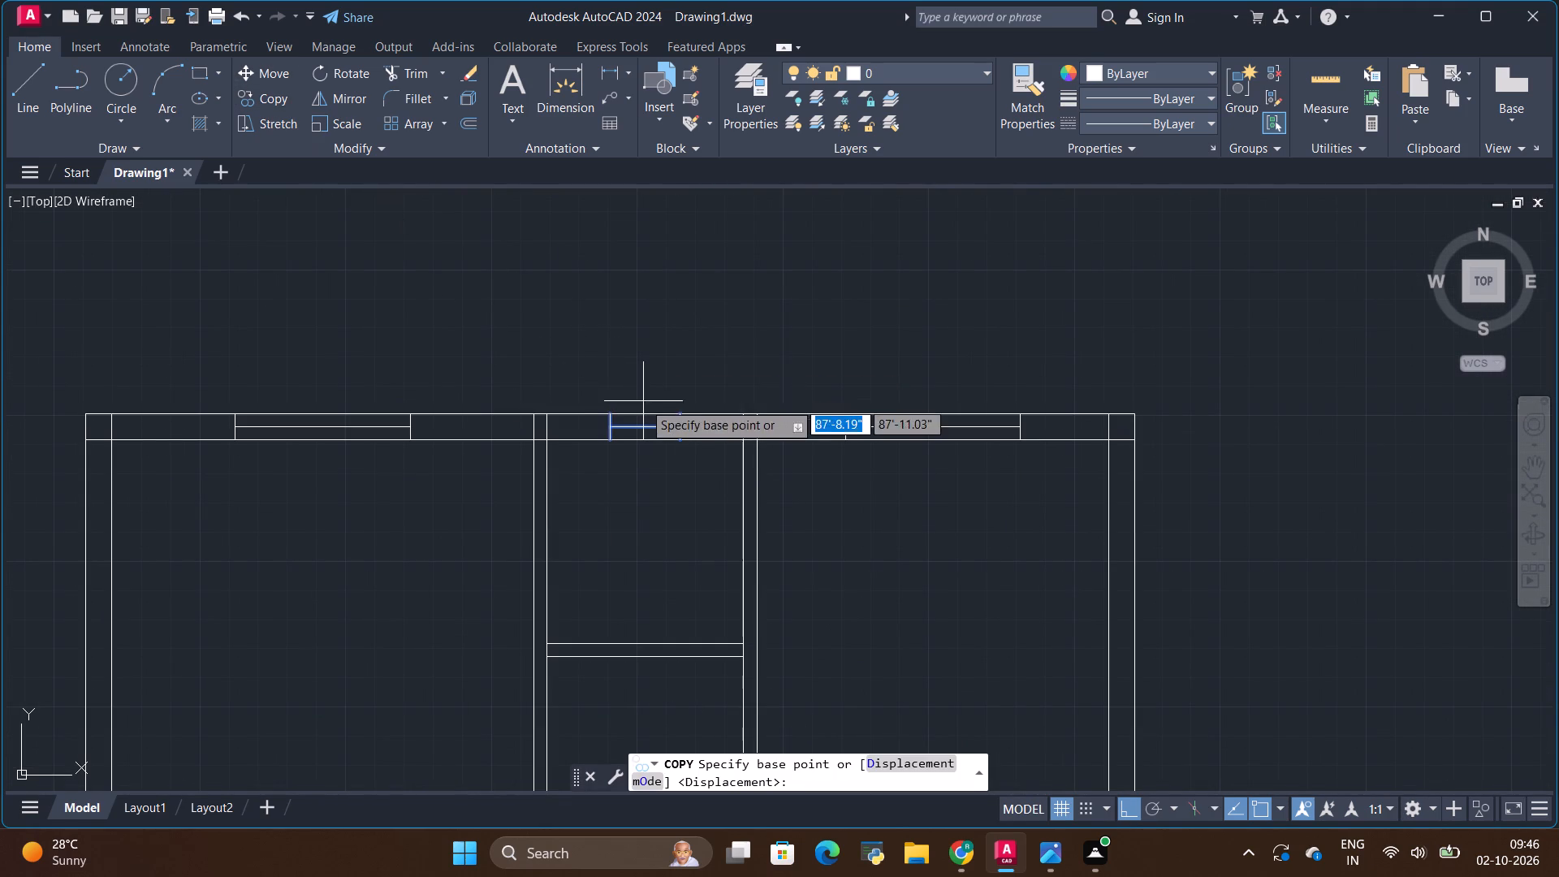
left_click(641, 424)
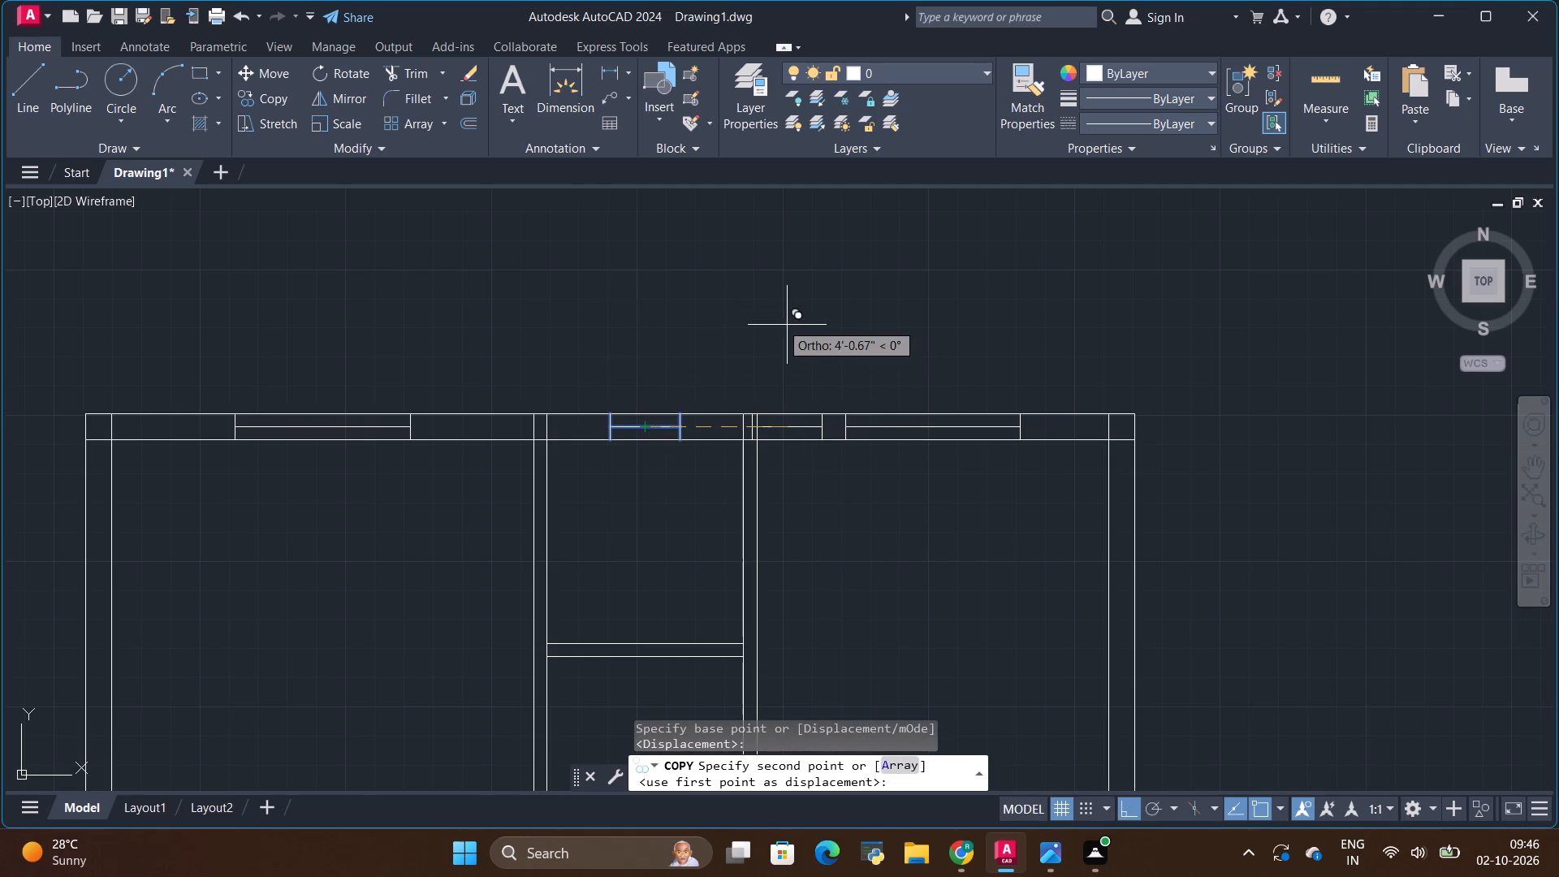
left_click(626, 292)
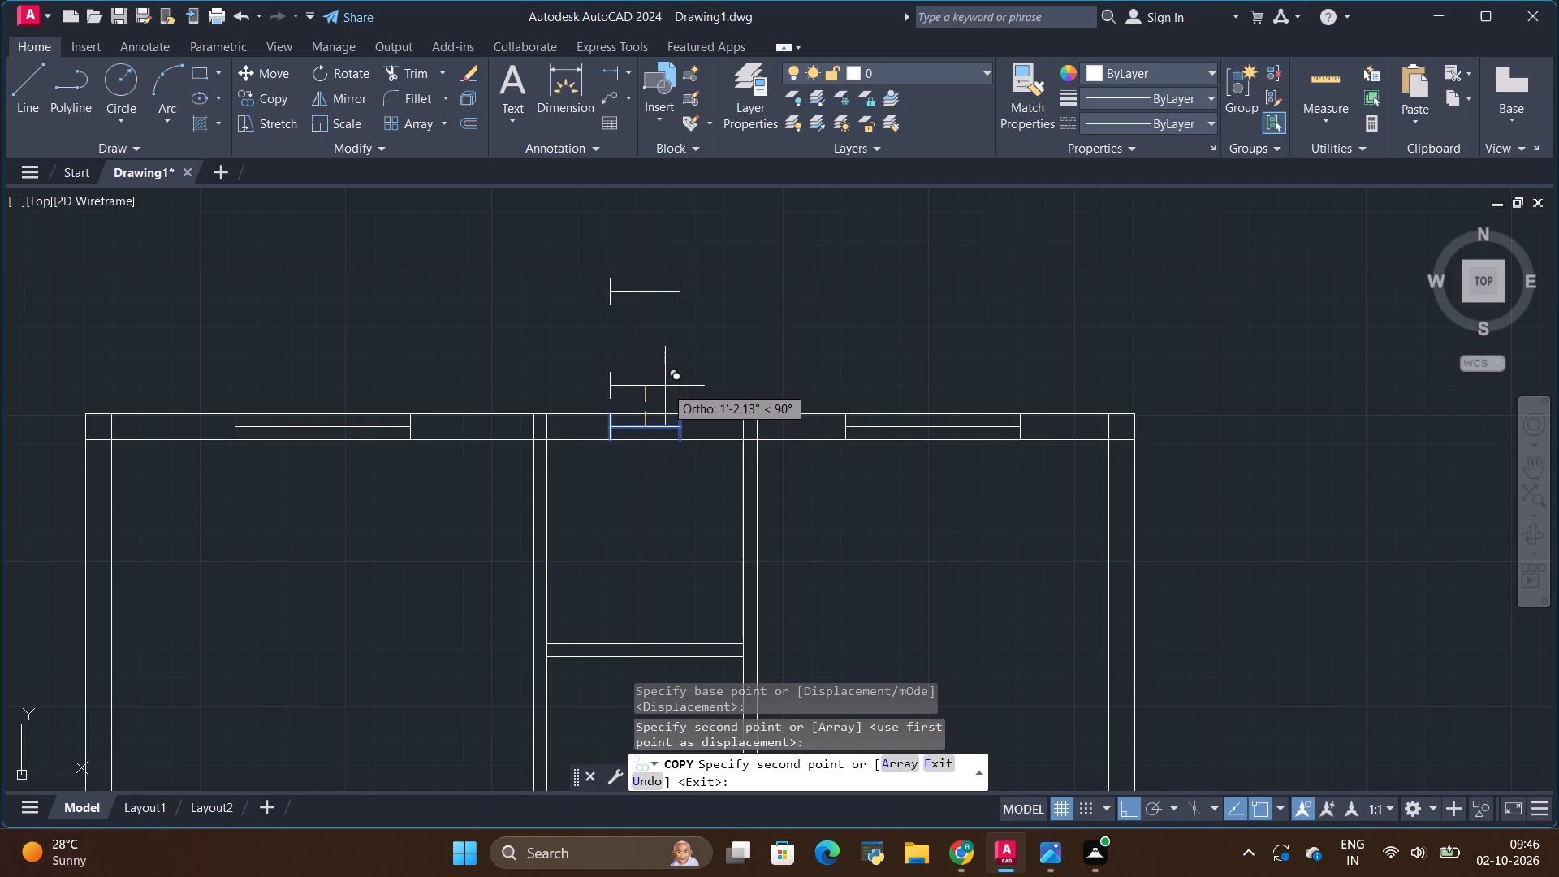
key("Escape")
Rotate the copied small window above the top wall 90 degrees clockwise about its lower right corner, making it vertical.
left_click(645, 289)
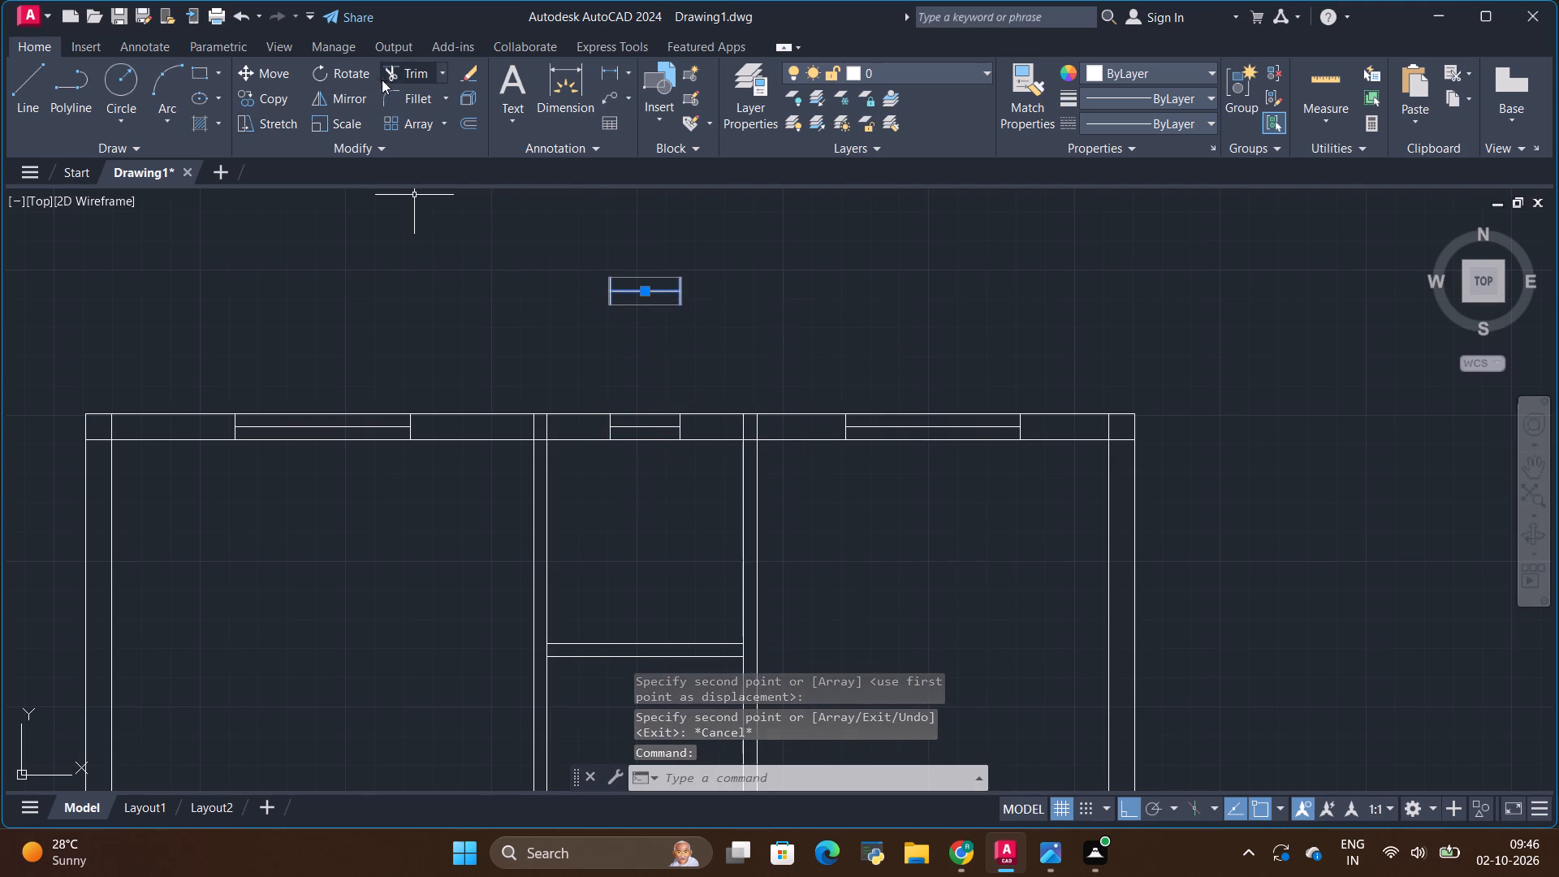
left_click(350, 71)
left_click(677, 303)
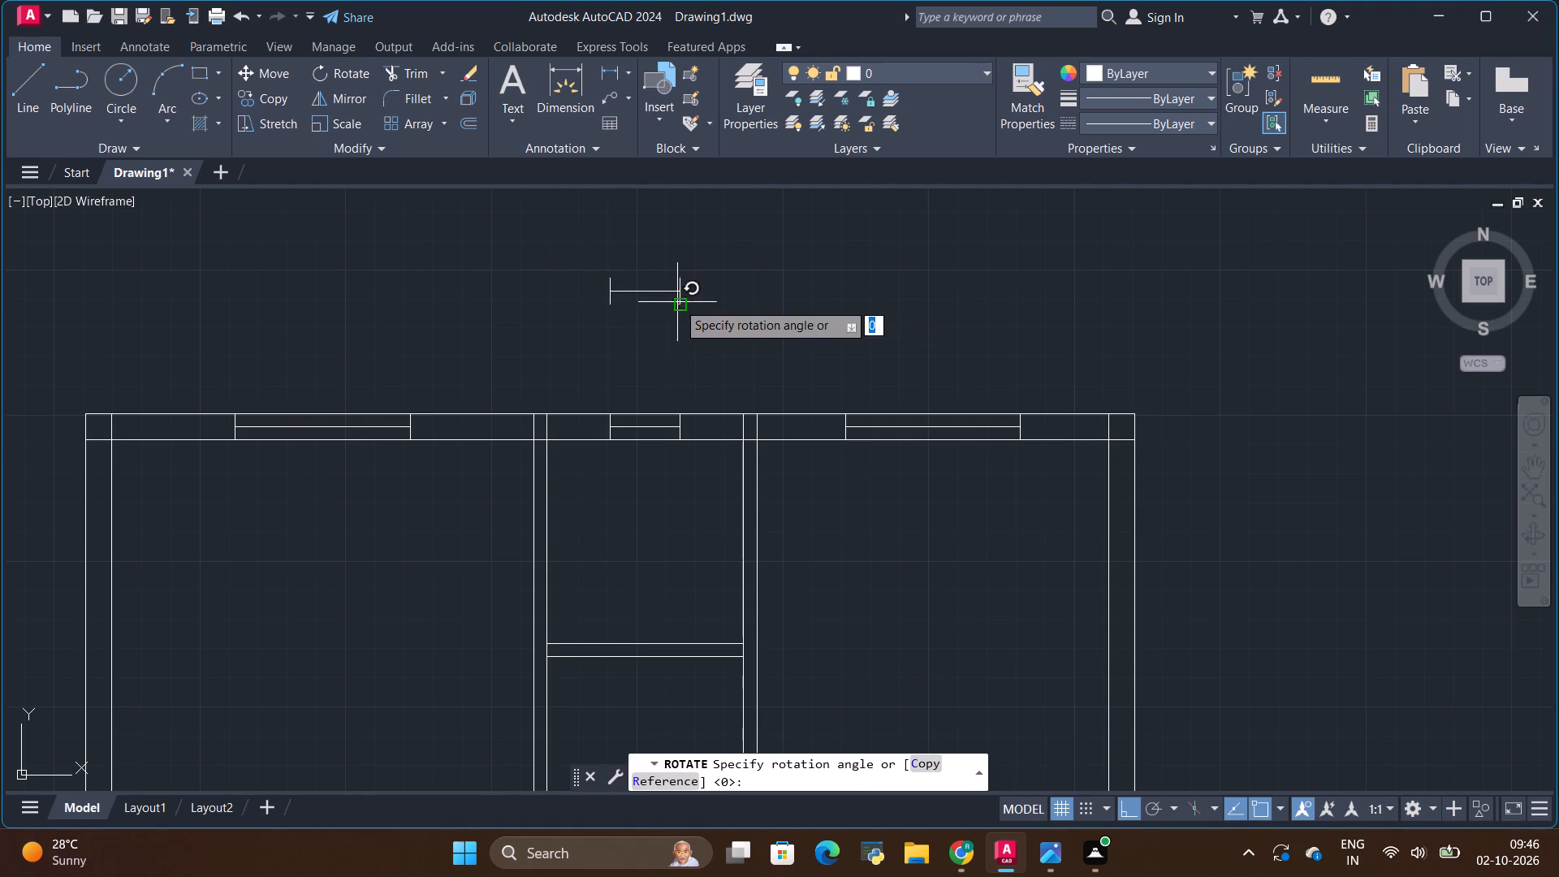
left_click(677, 351)
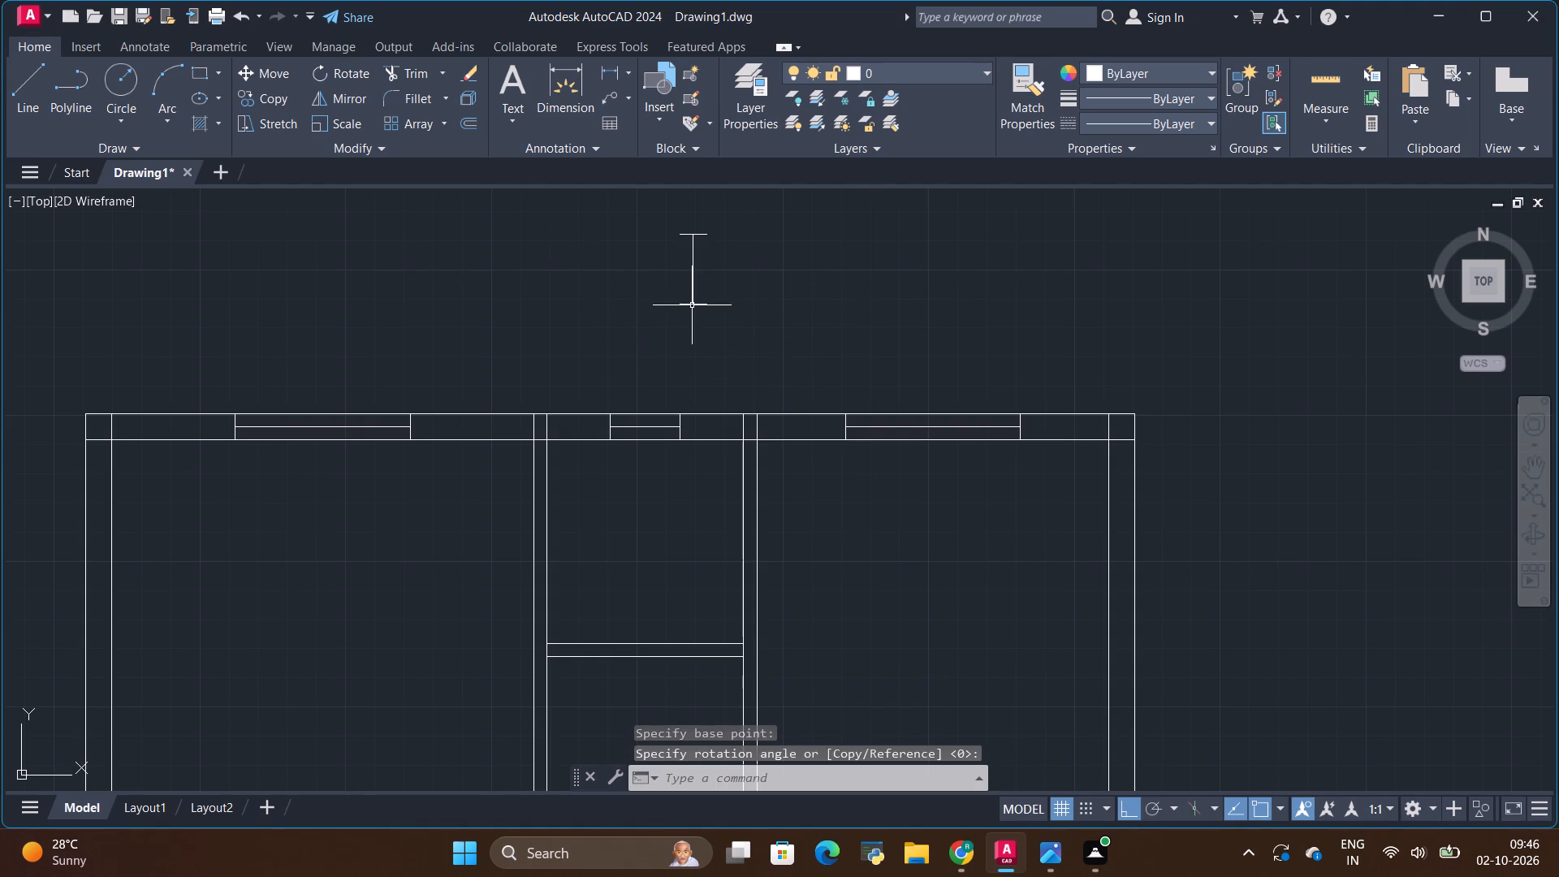
With Ortho off, copy the vertical small window from its lower left corner to the midpoint of the right outer wall's inner line.
left_click(693, 305)
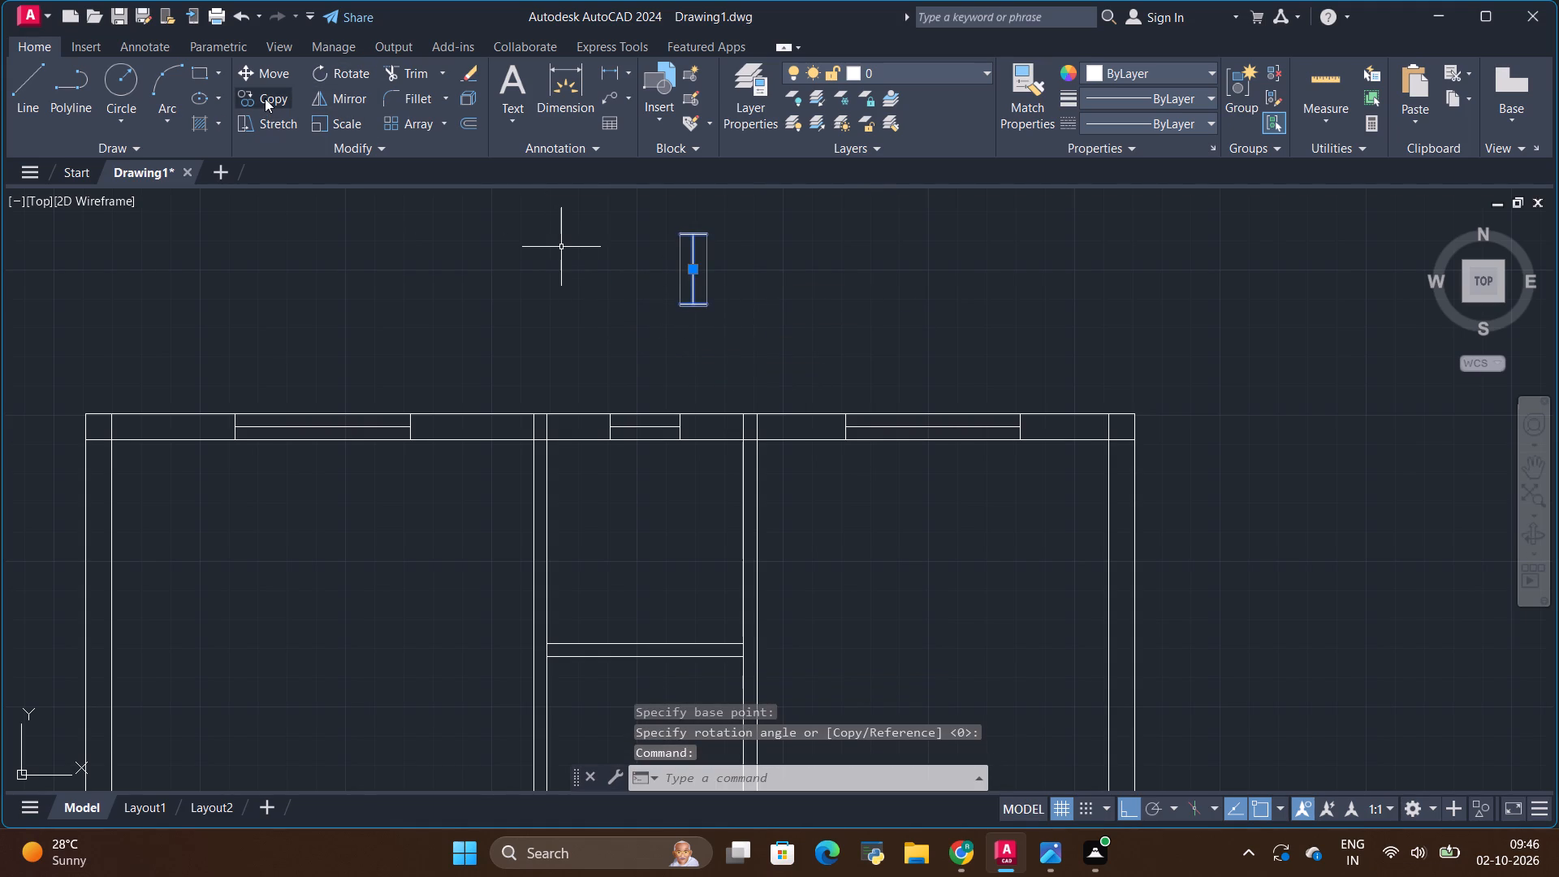
left_click(265, 98)
left_click(1122, 823)
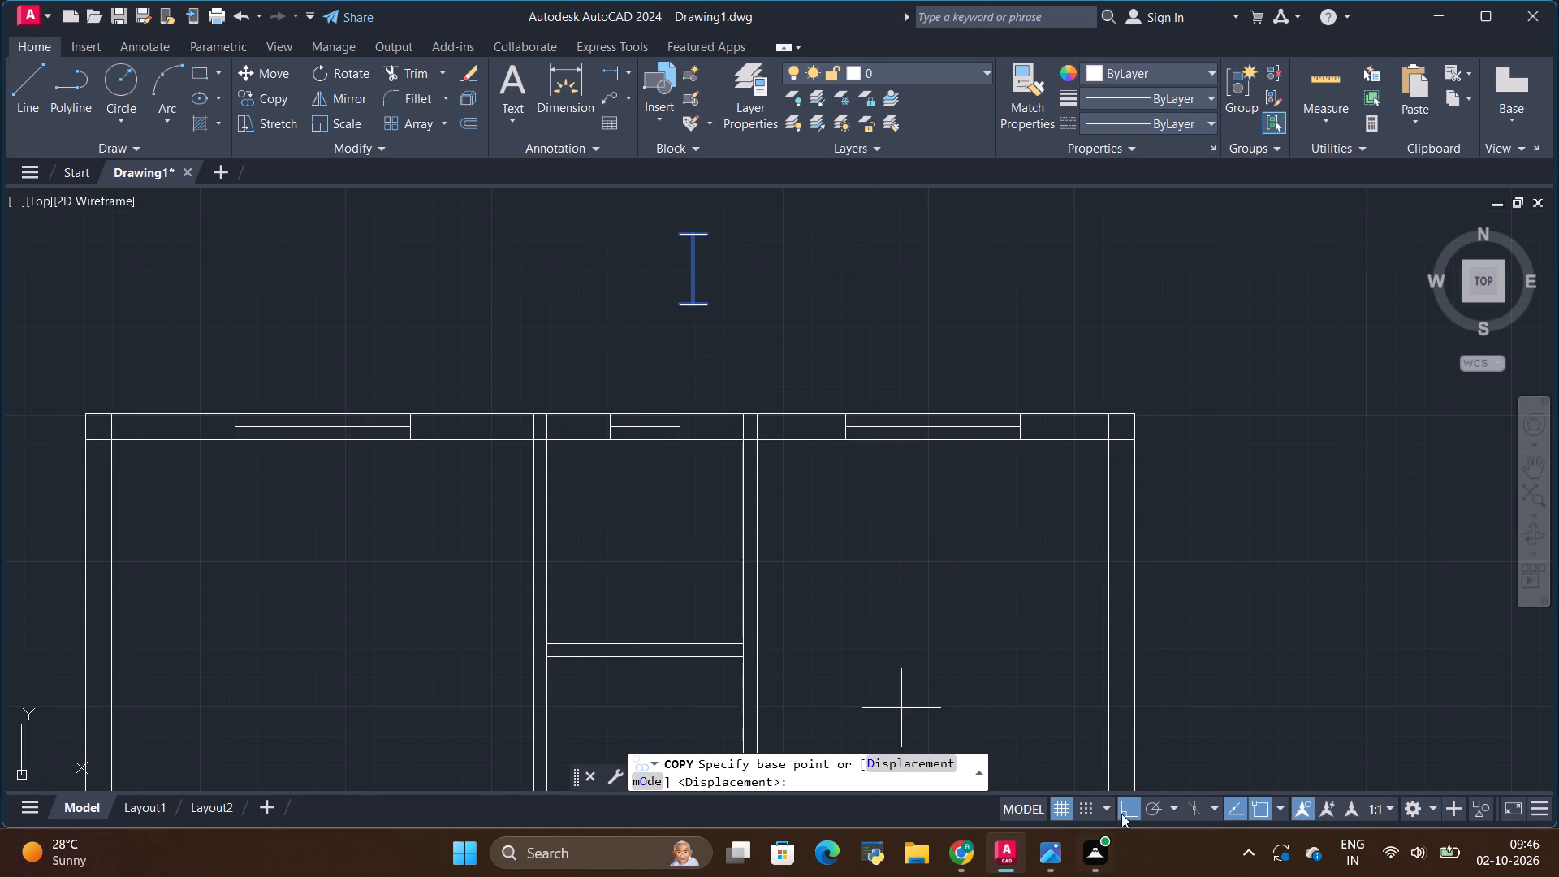
left_click(1121, 814)
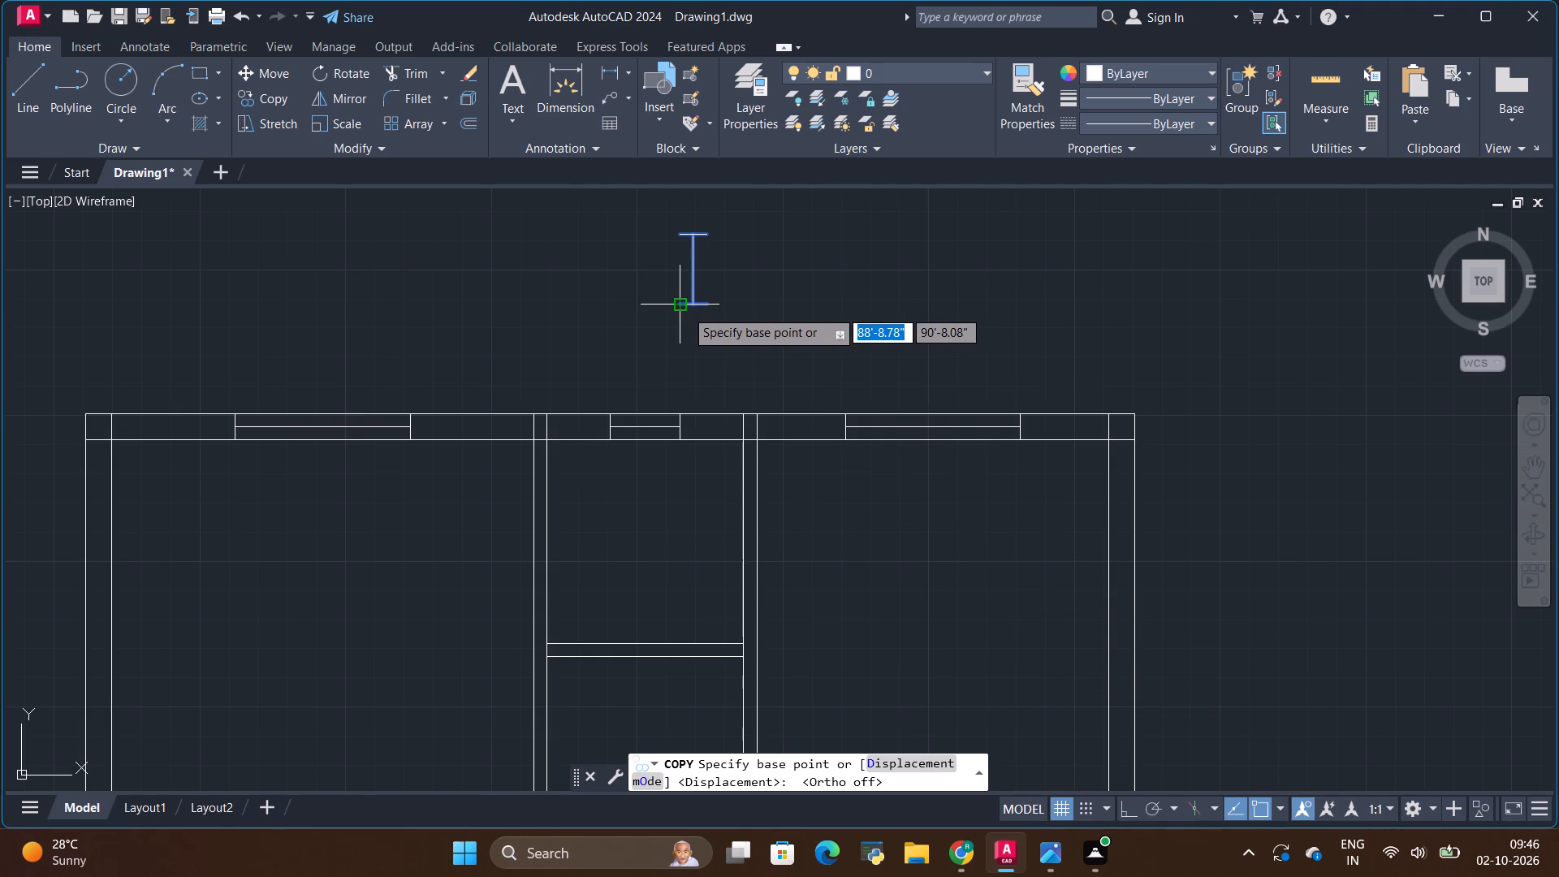
left_click(685, 309)
scroll(1147, 509, "down", 3)
scroll(1136, 620, "up", 3)
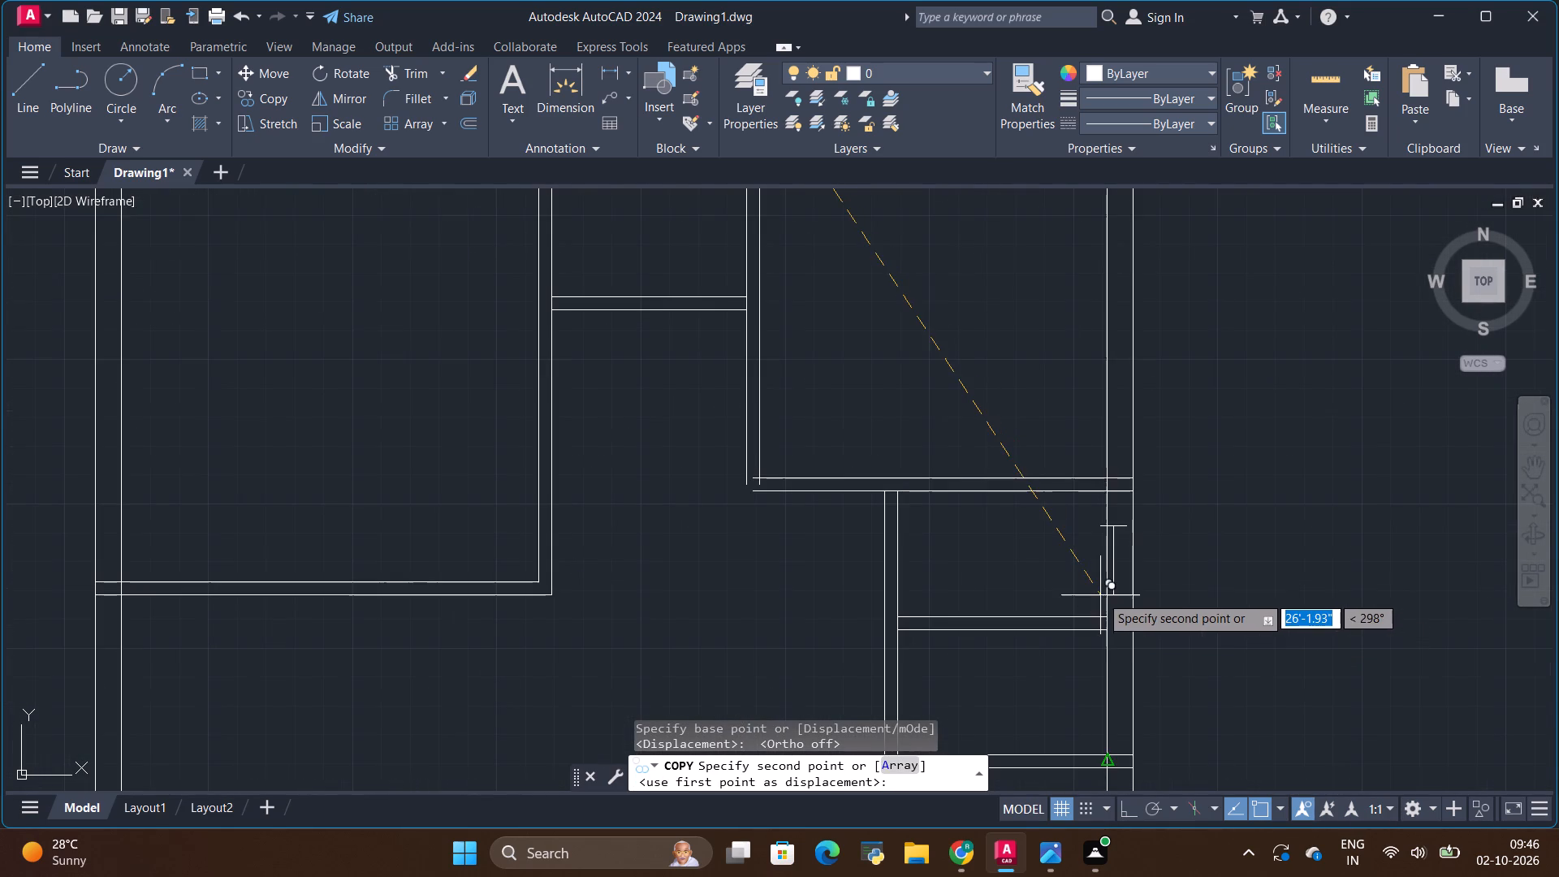
scroll(1109, 586, "up", 1)
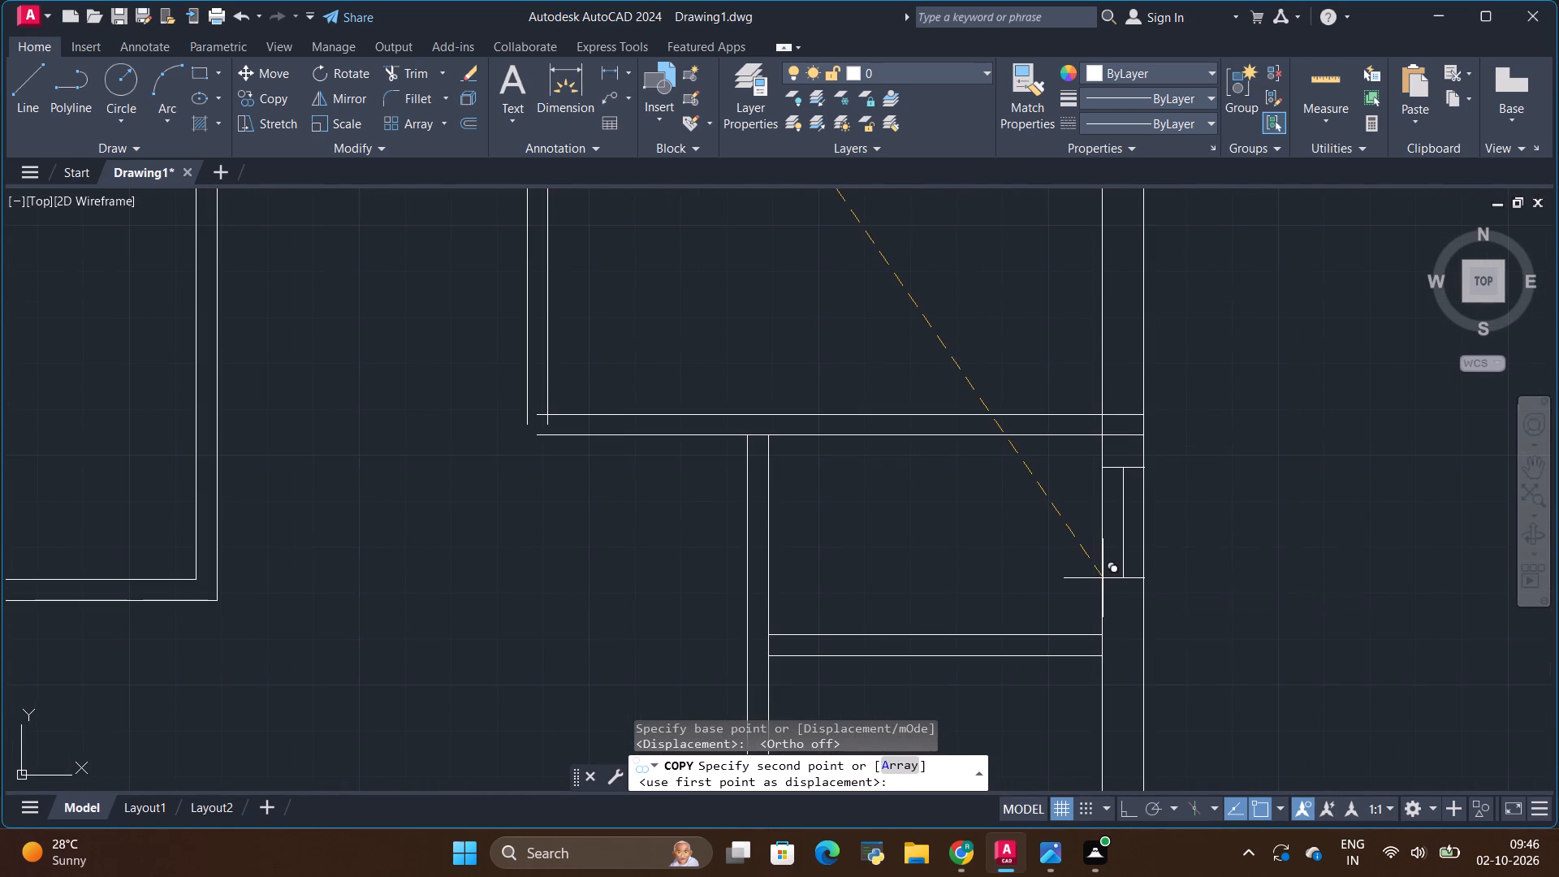
left_click(1103, 578)
scroll(1052, 547, "down", 1)
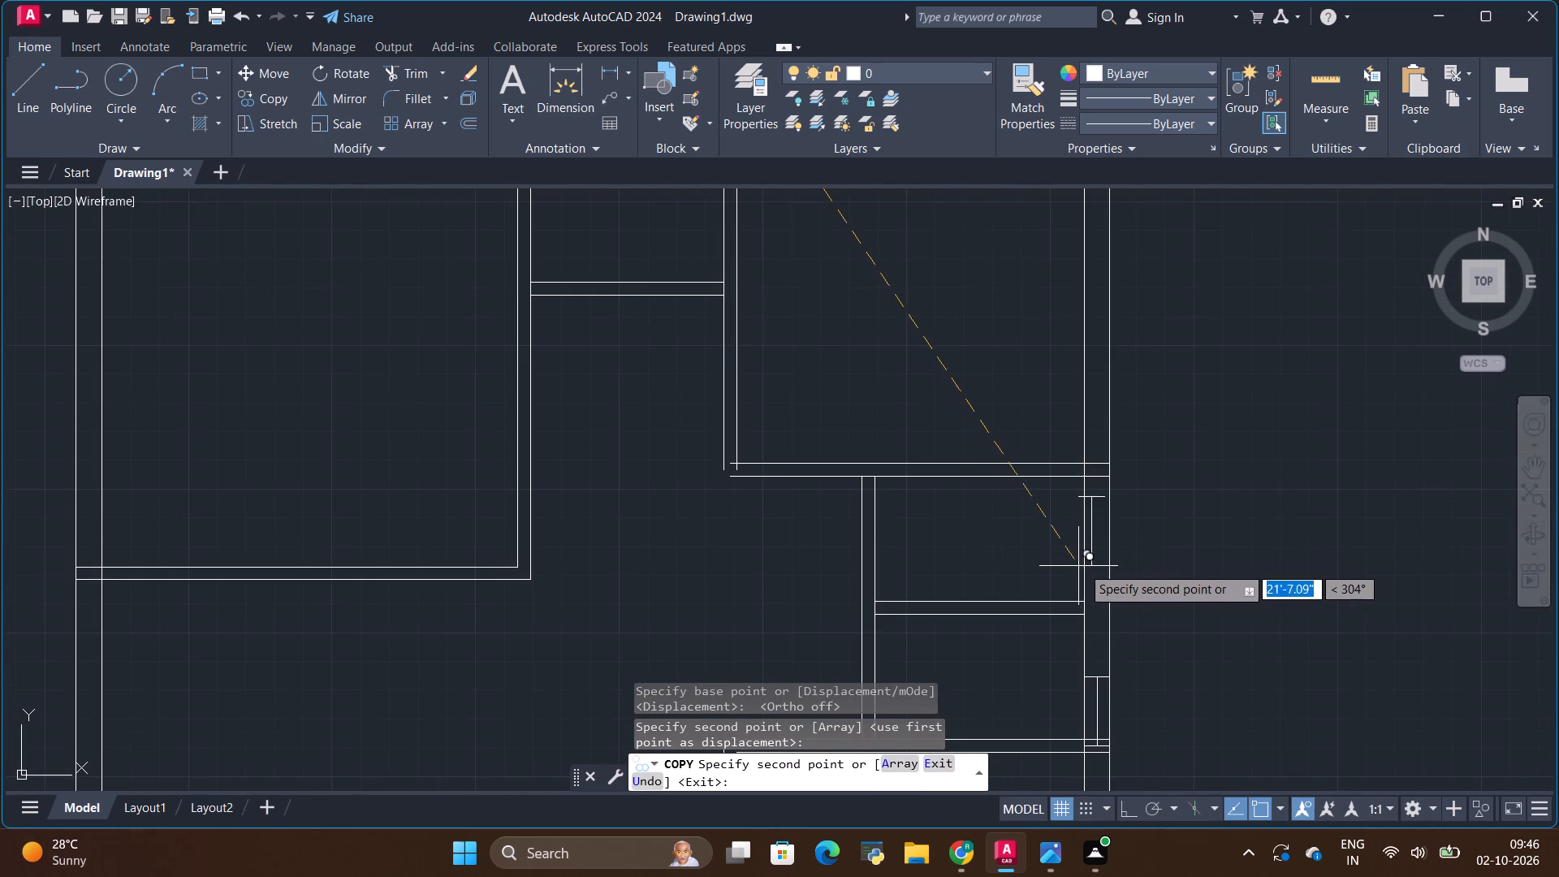
key("Escape")
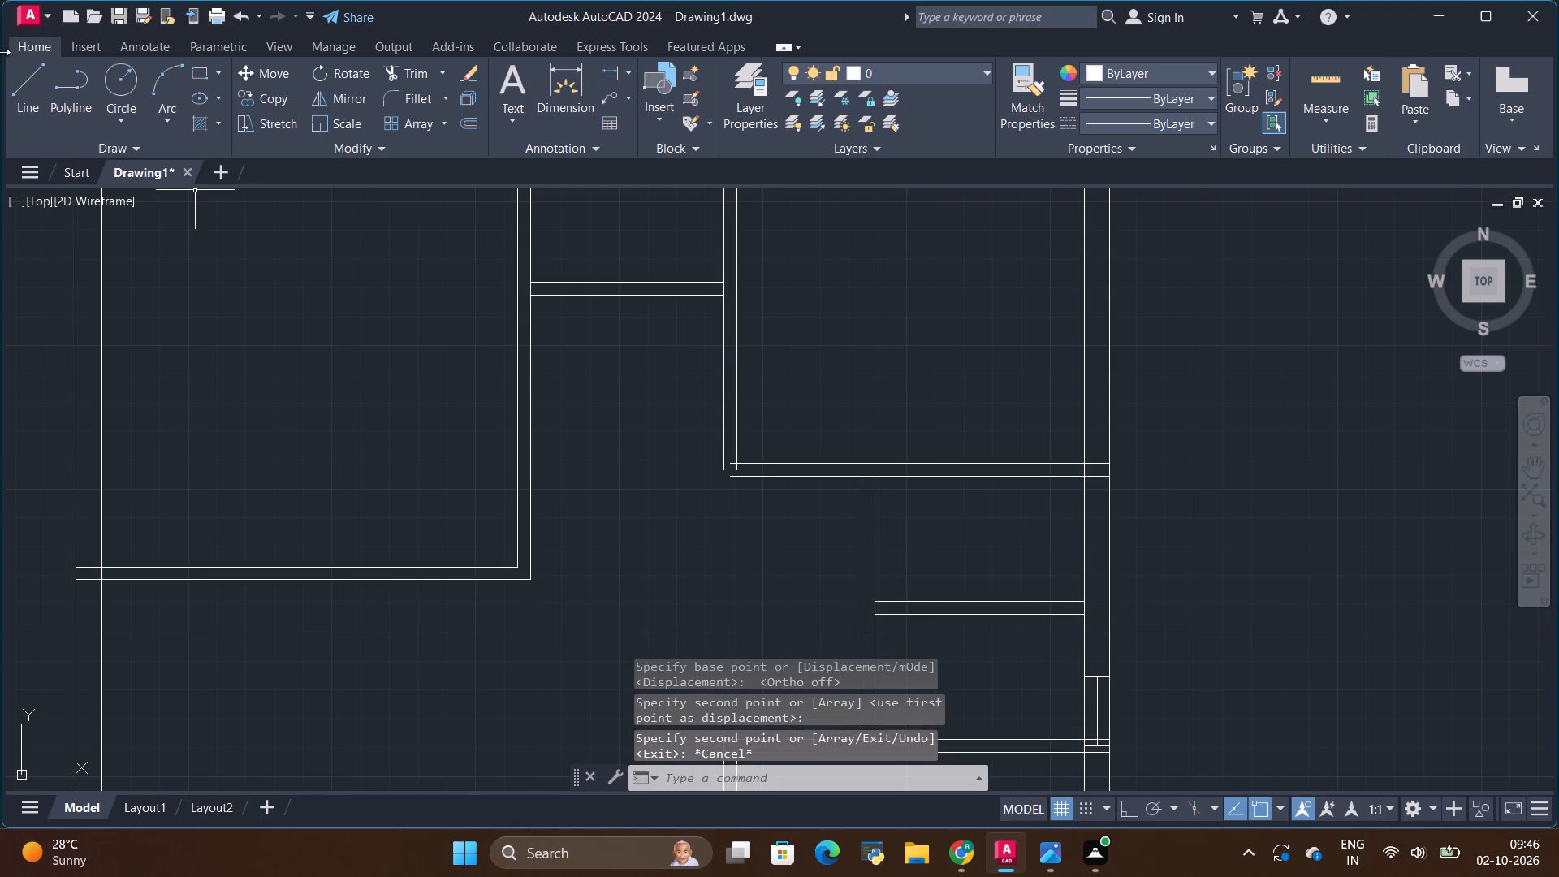
Draw a line along the right outer wall's inner face across the upper toilet, between its two horizontal walls.
left_click(31, 71)
scroll(1048, 533, "up", 1)
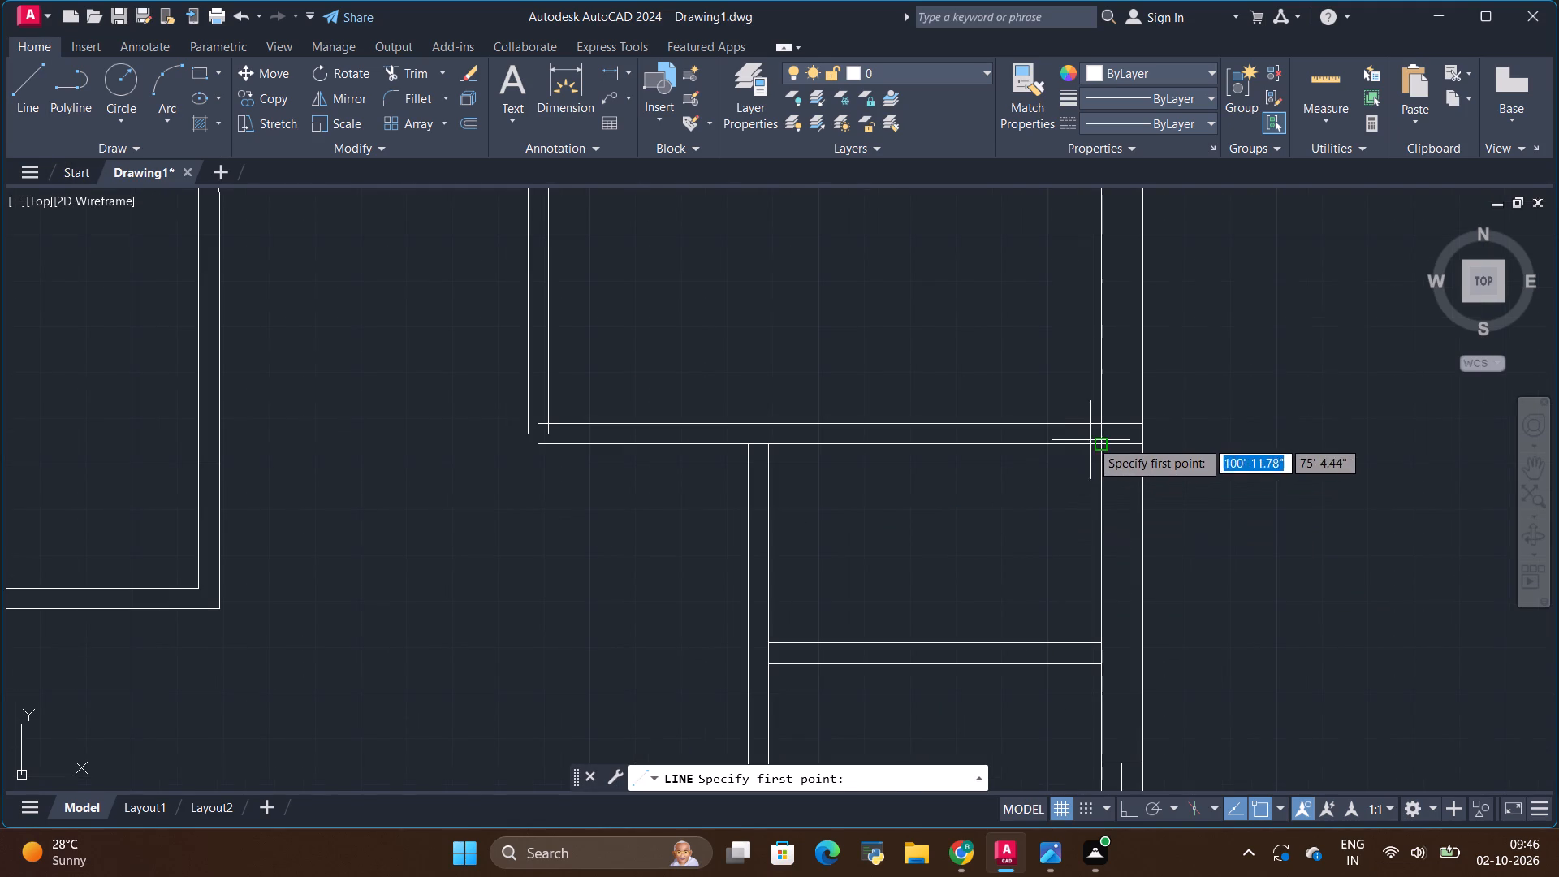
left_click(1100, 444)
left_click(1097, 642)
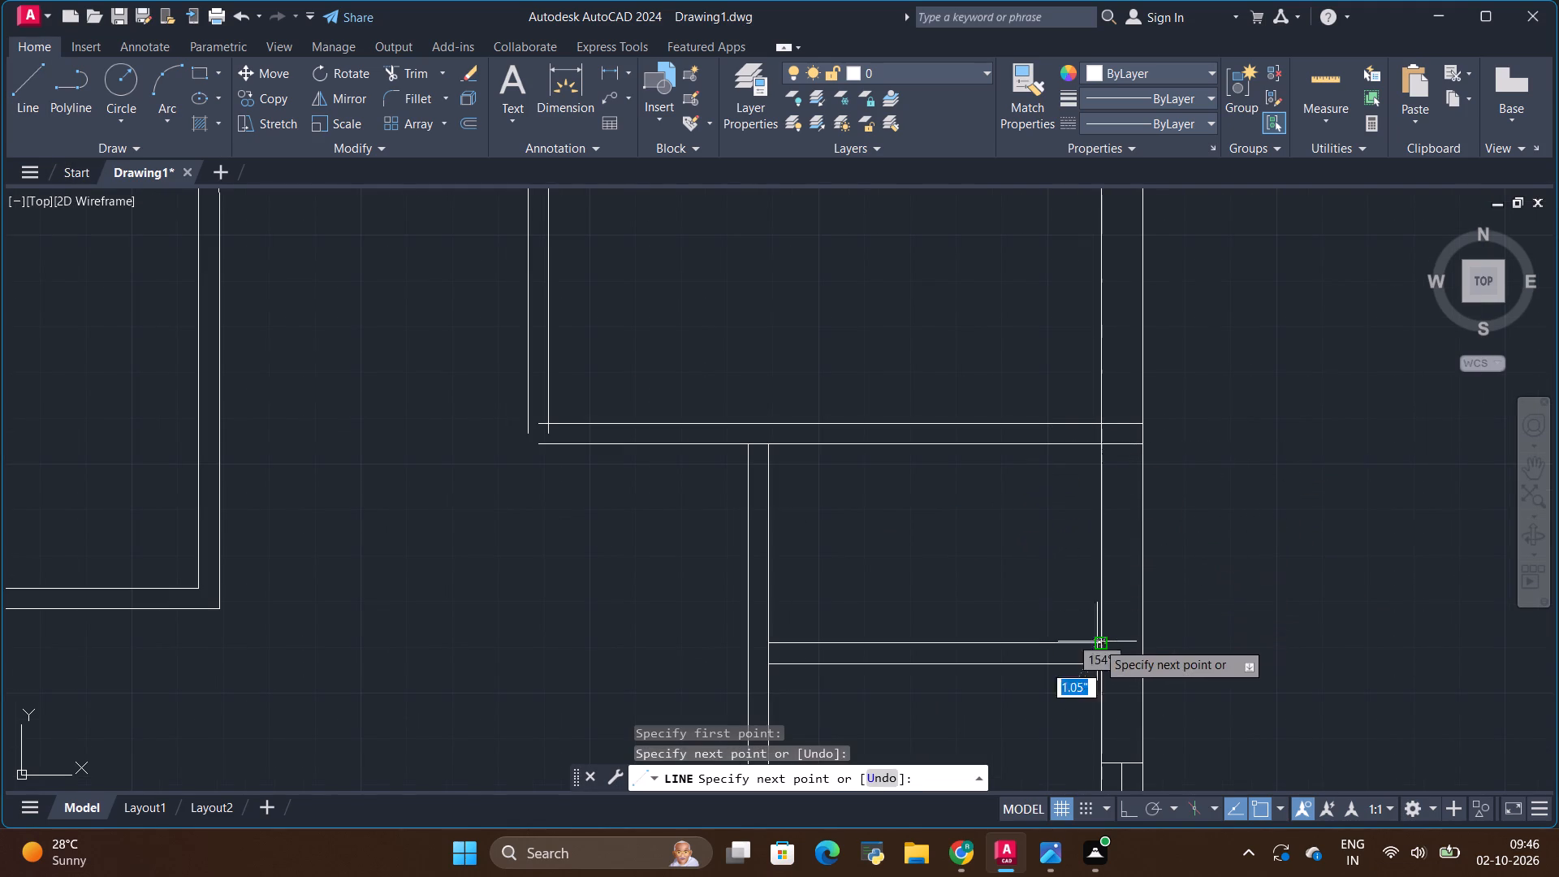
key("Escape")
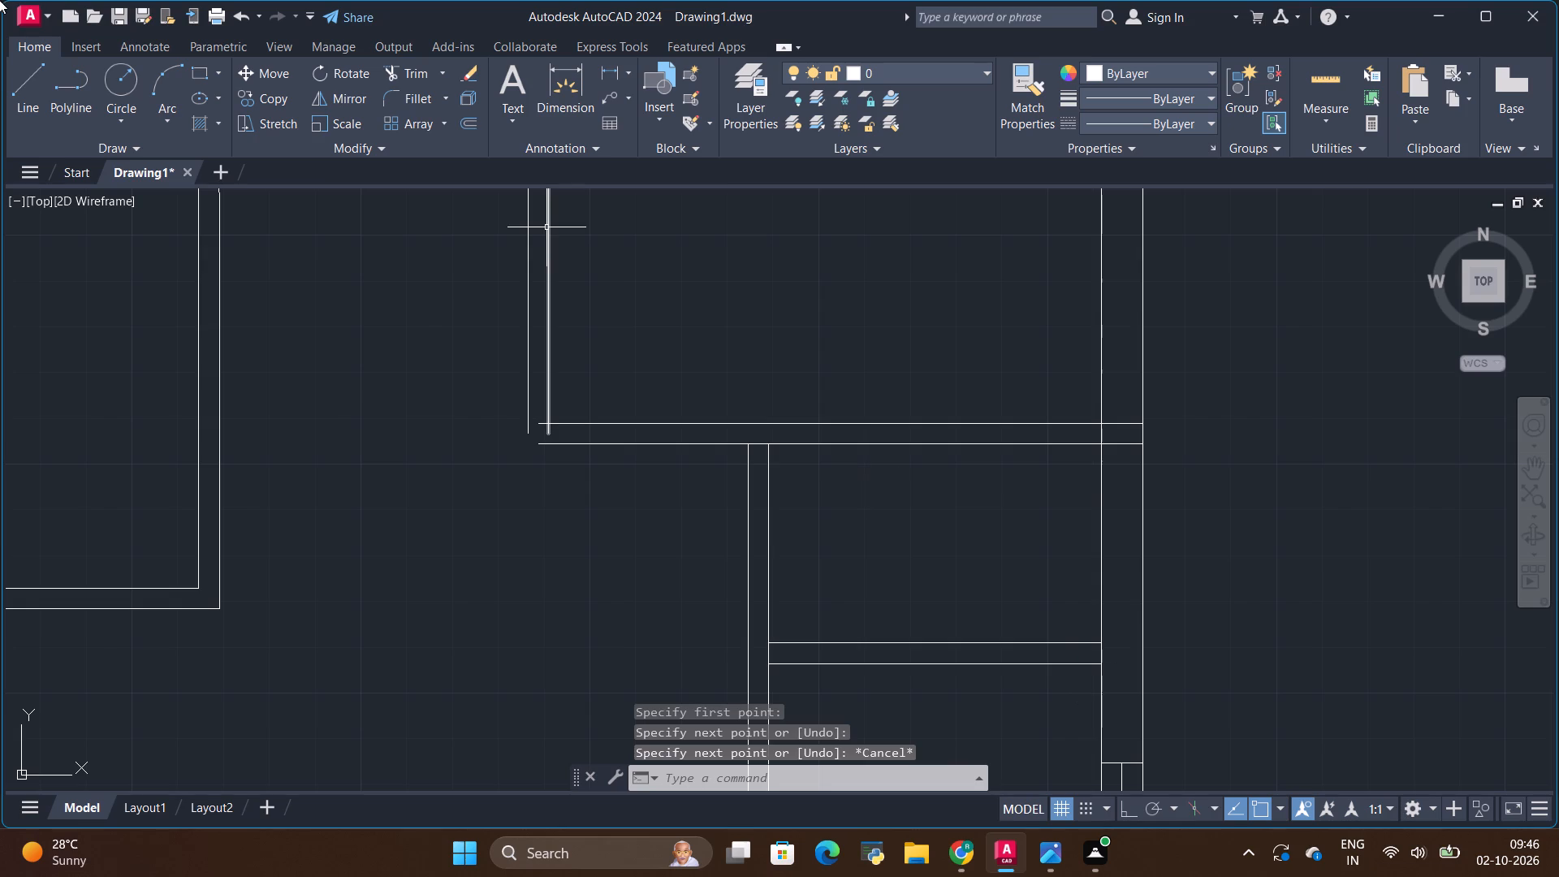
Draw a line along the right outer wall's inner face across the lower toilet, between its two horizontal walls.
left_click(35, 74)
scroll(787, 469, "down", 1)
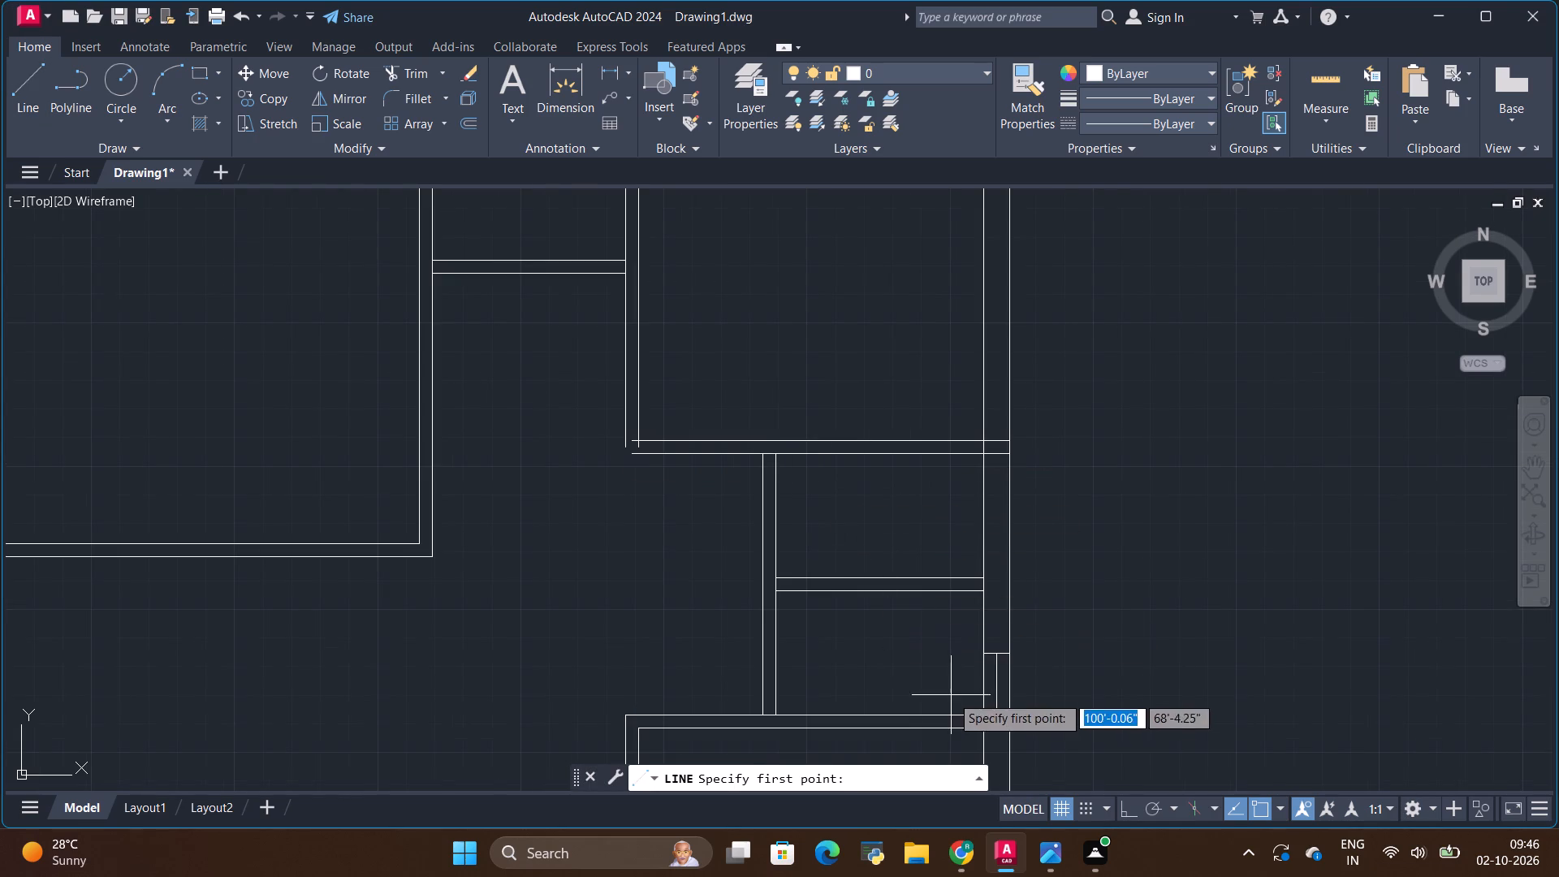
scroll(1006, 770, "up", 2)
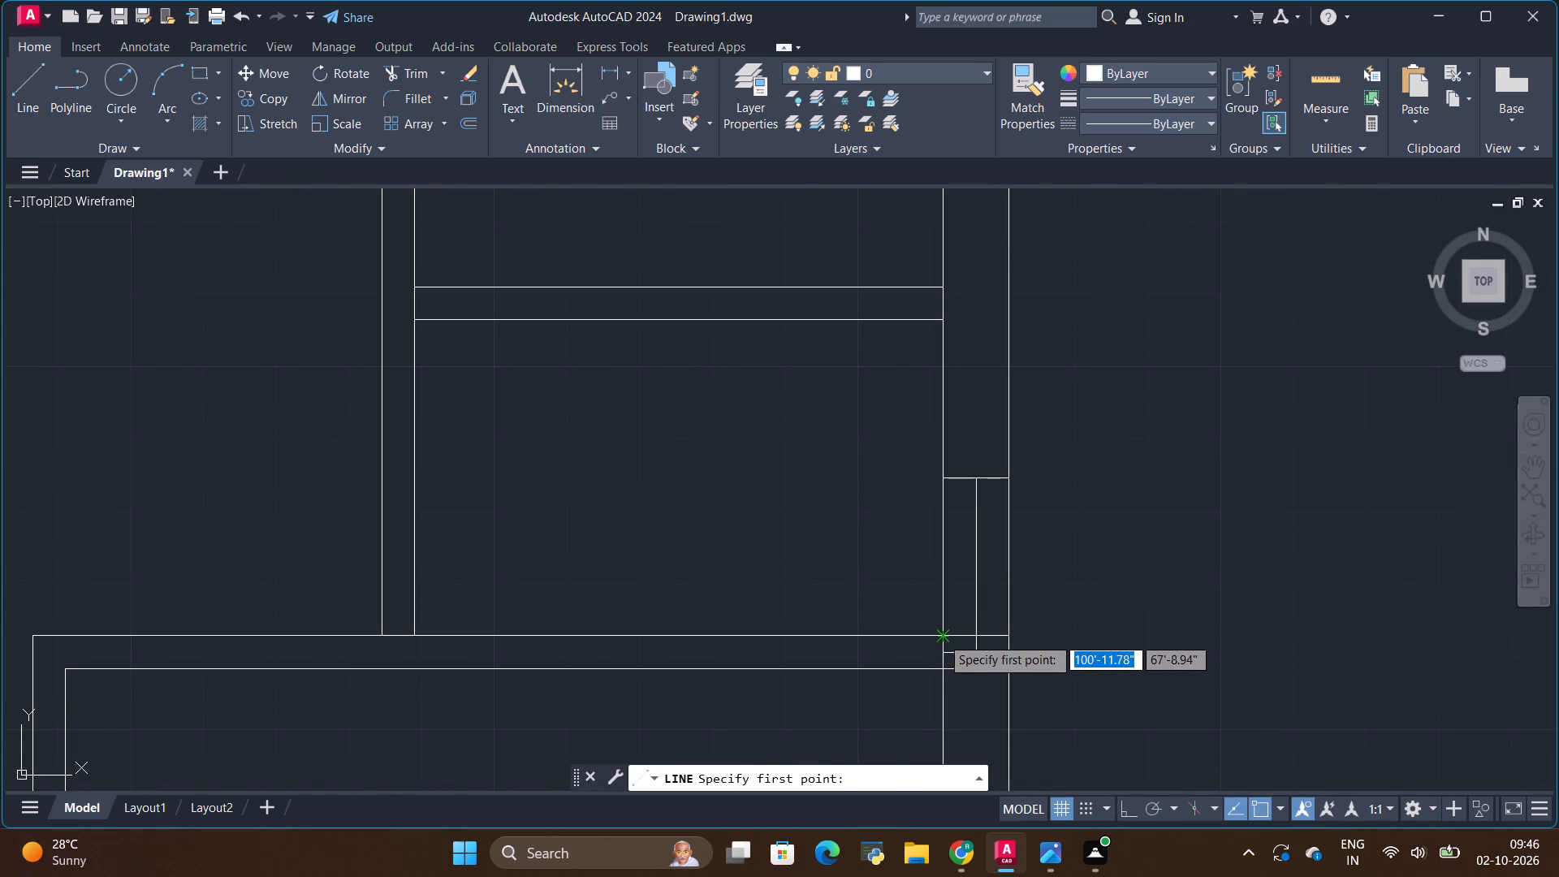
left_click(941, 637)
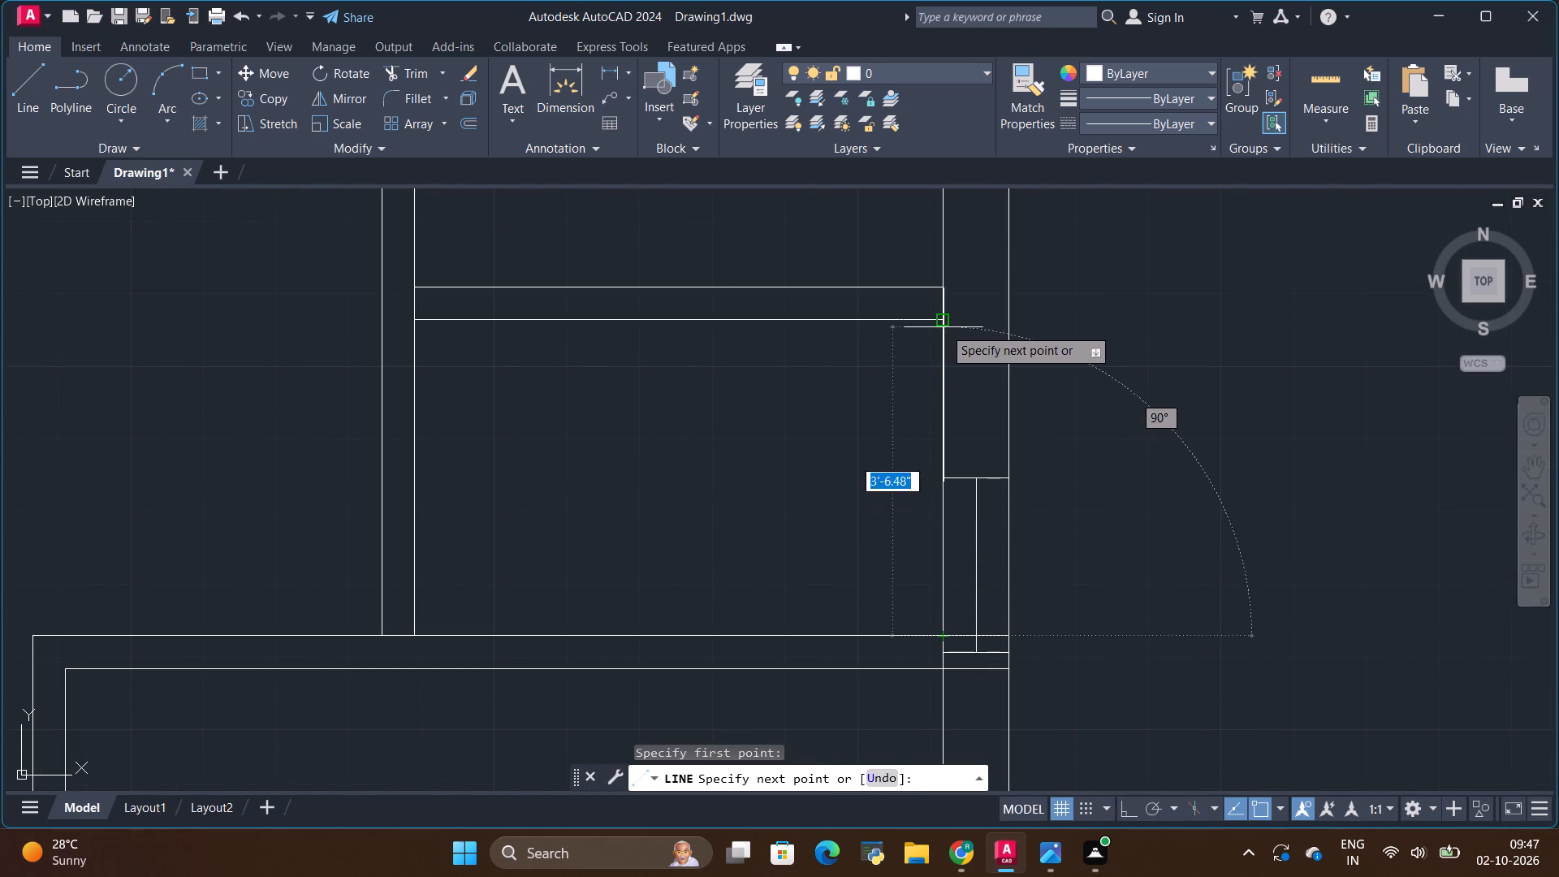
left_click(944, 321)
key("Escape")
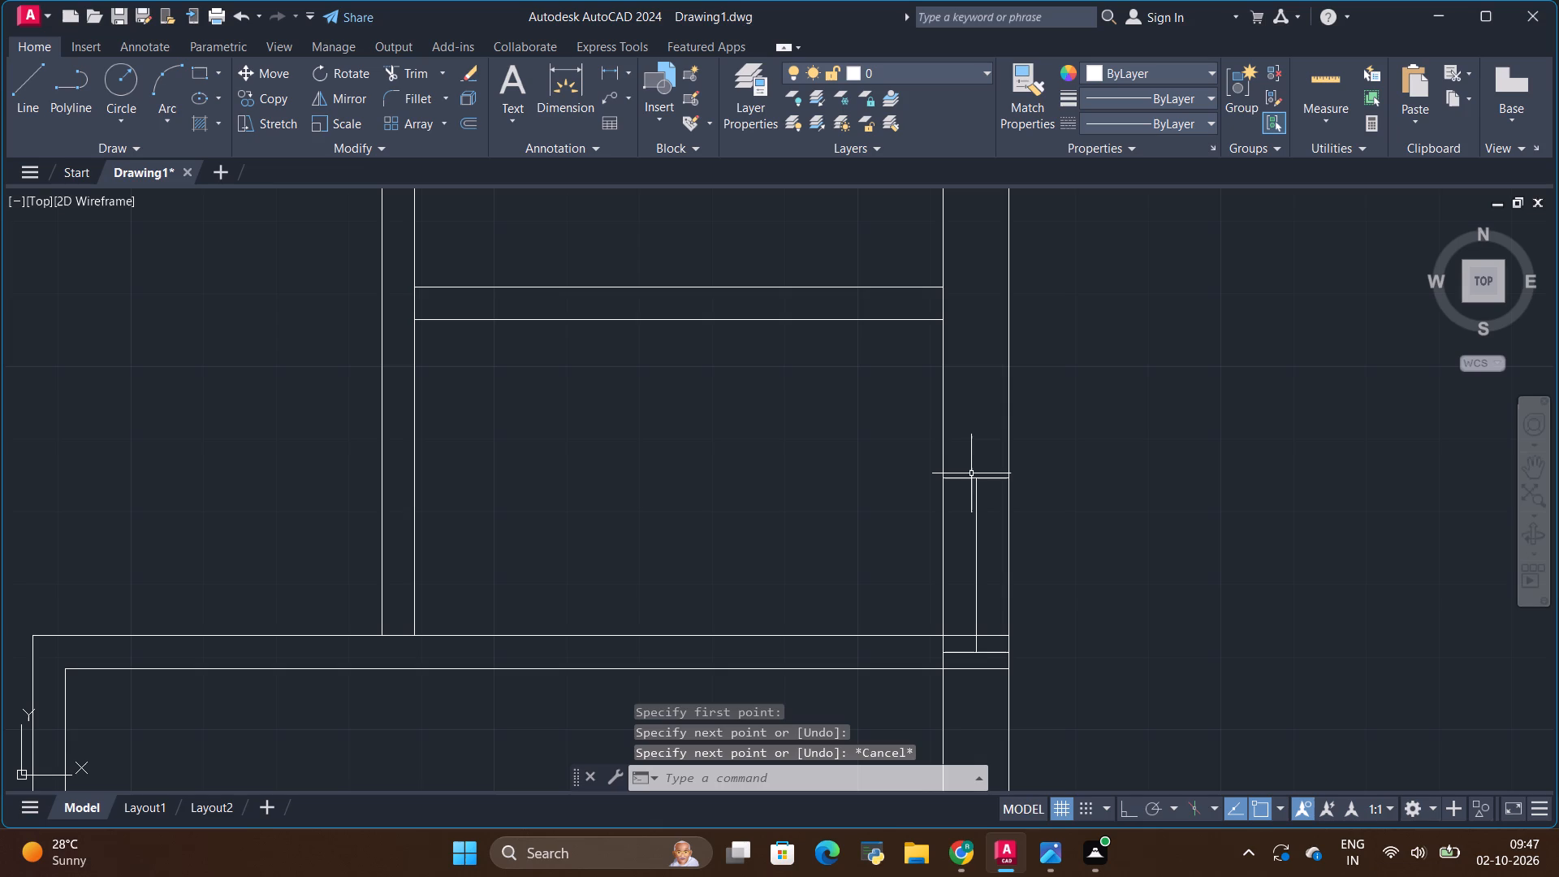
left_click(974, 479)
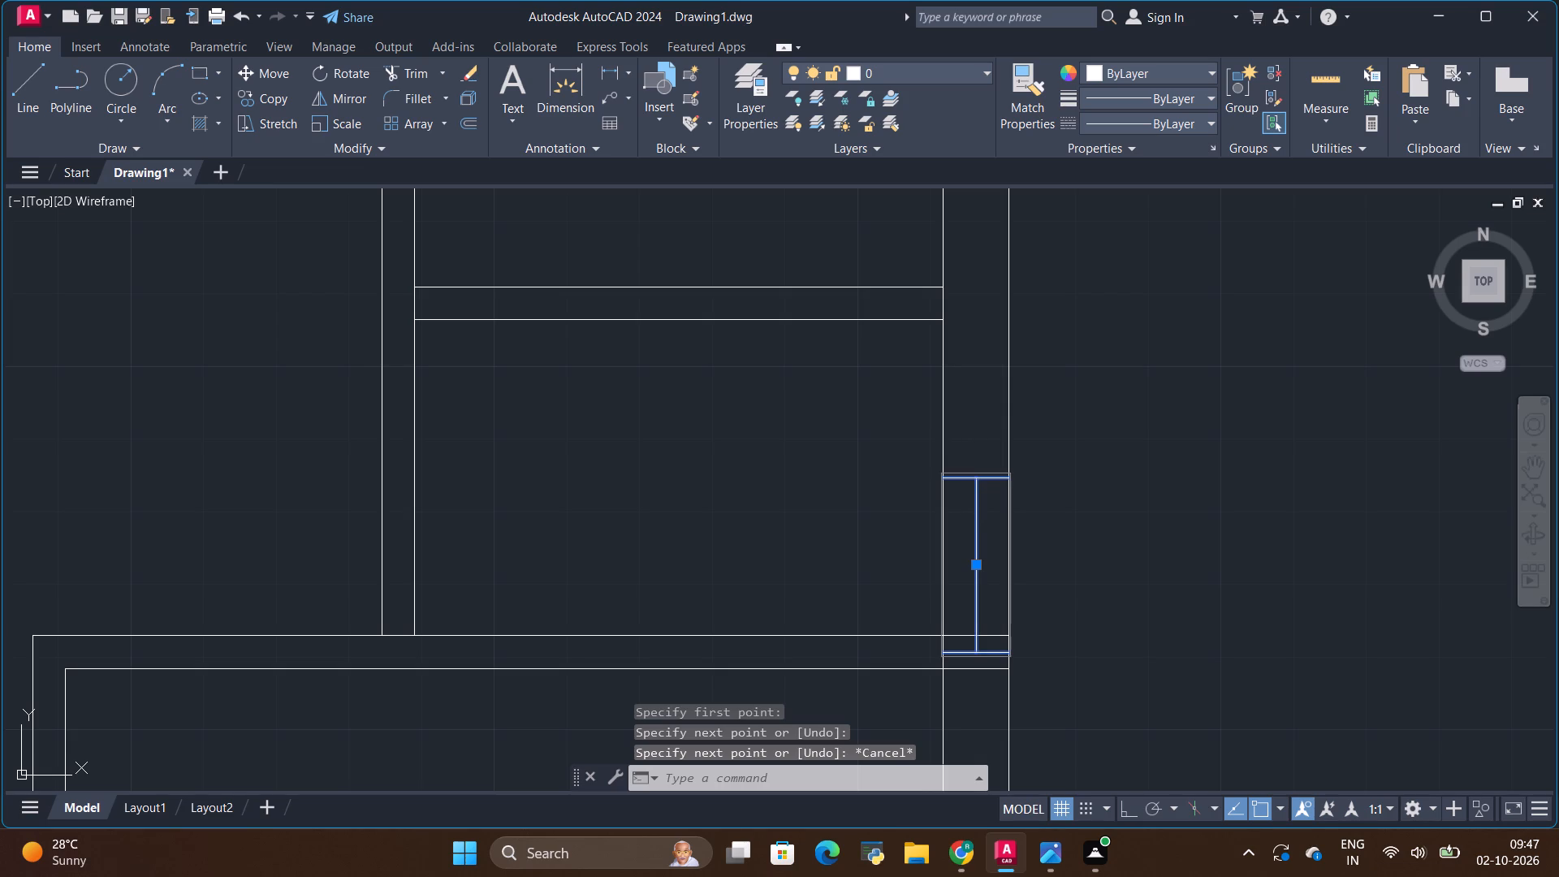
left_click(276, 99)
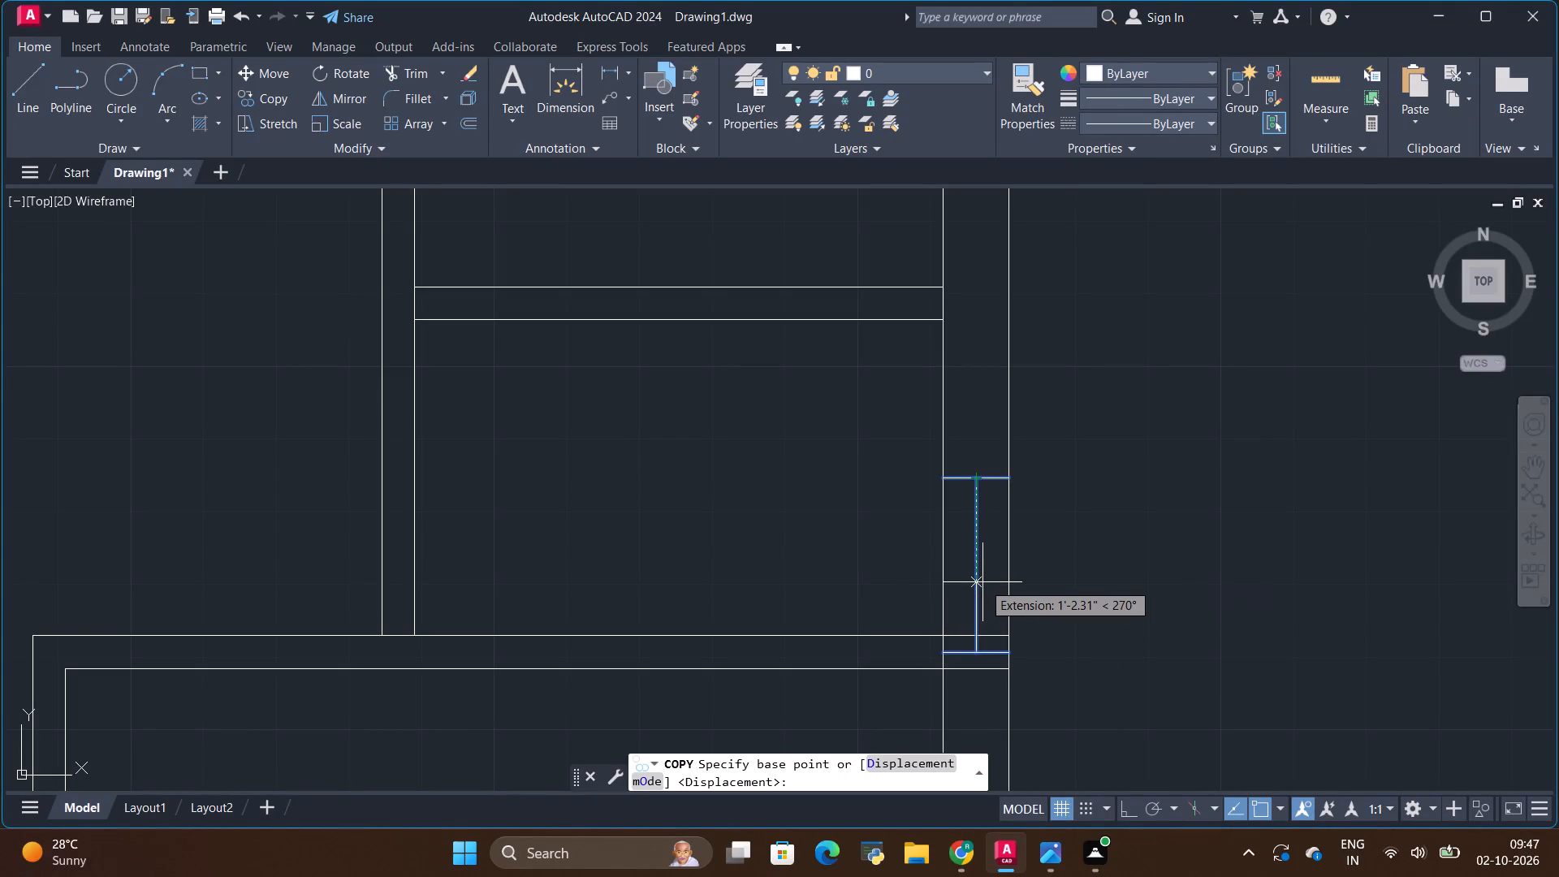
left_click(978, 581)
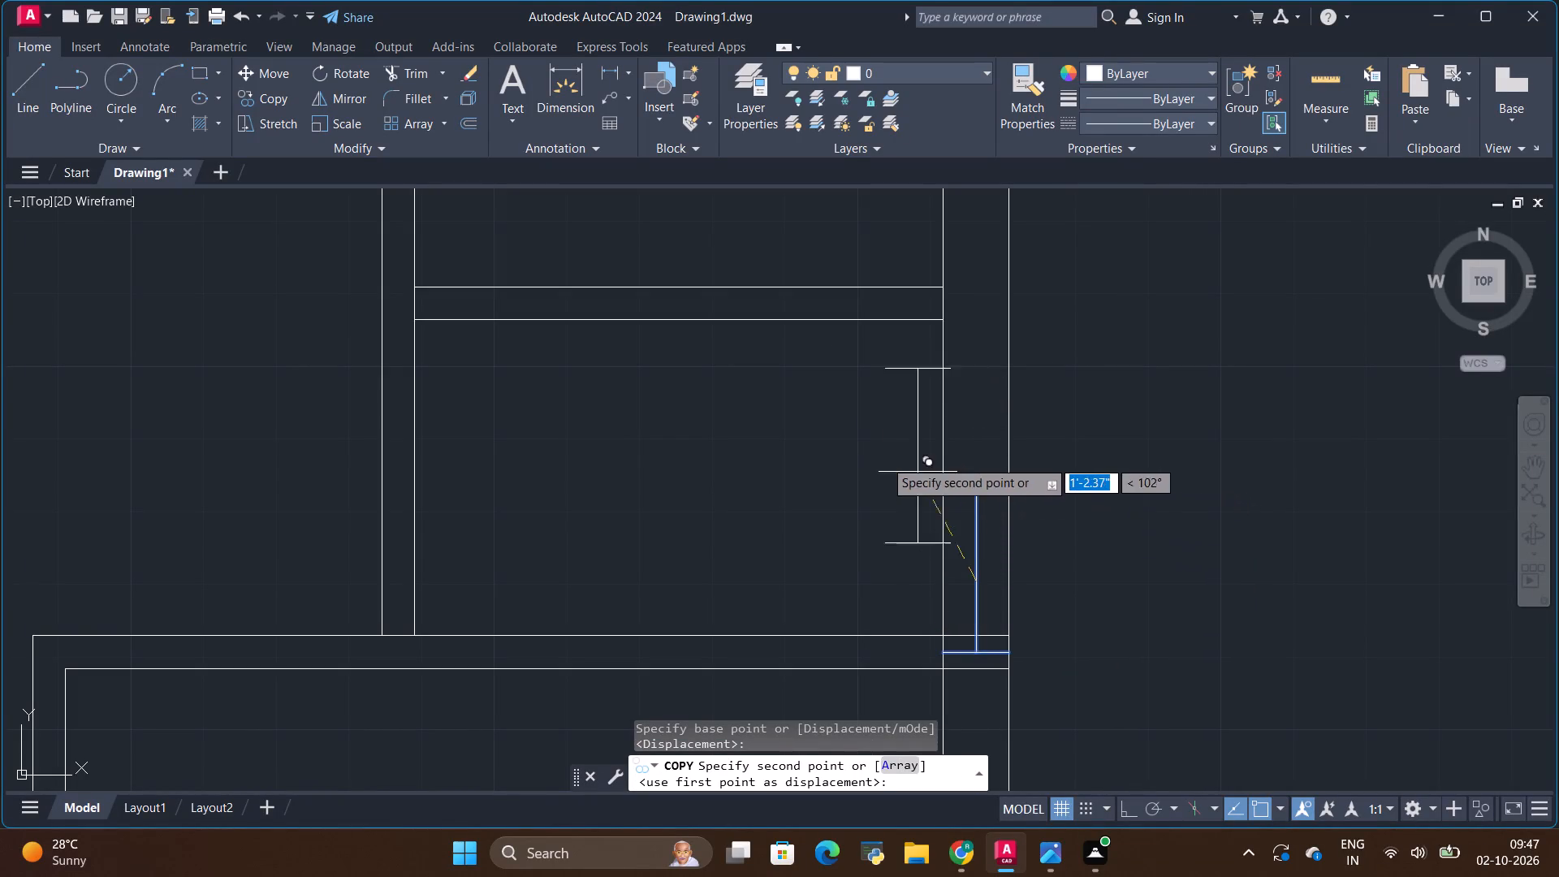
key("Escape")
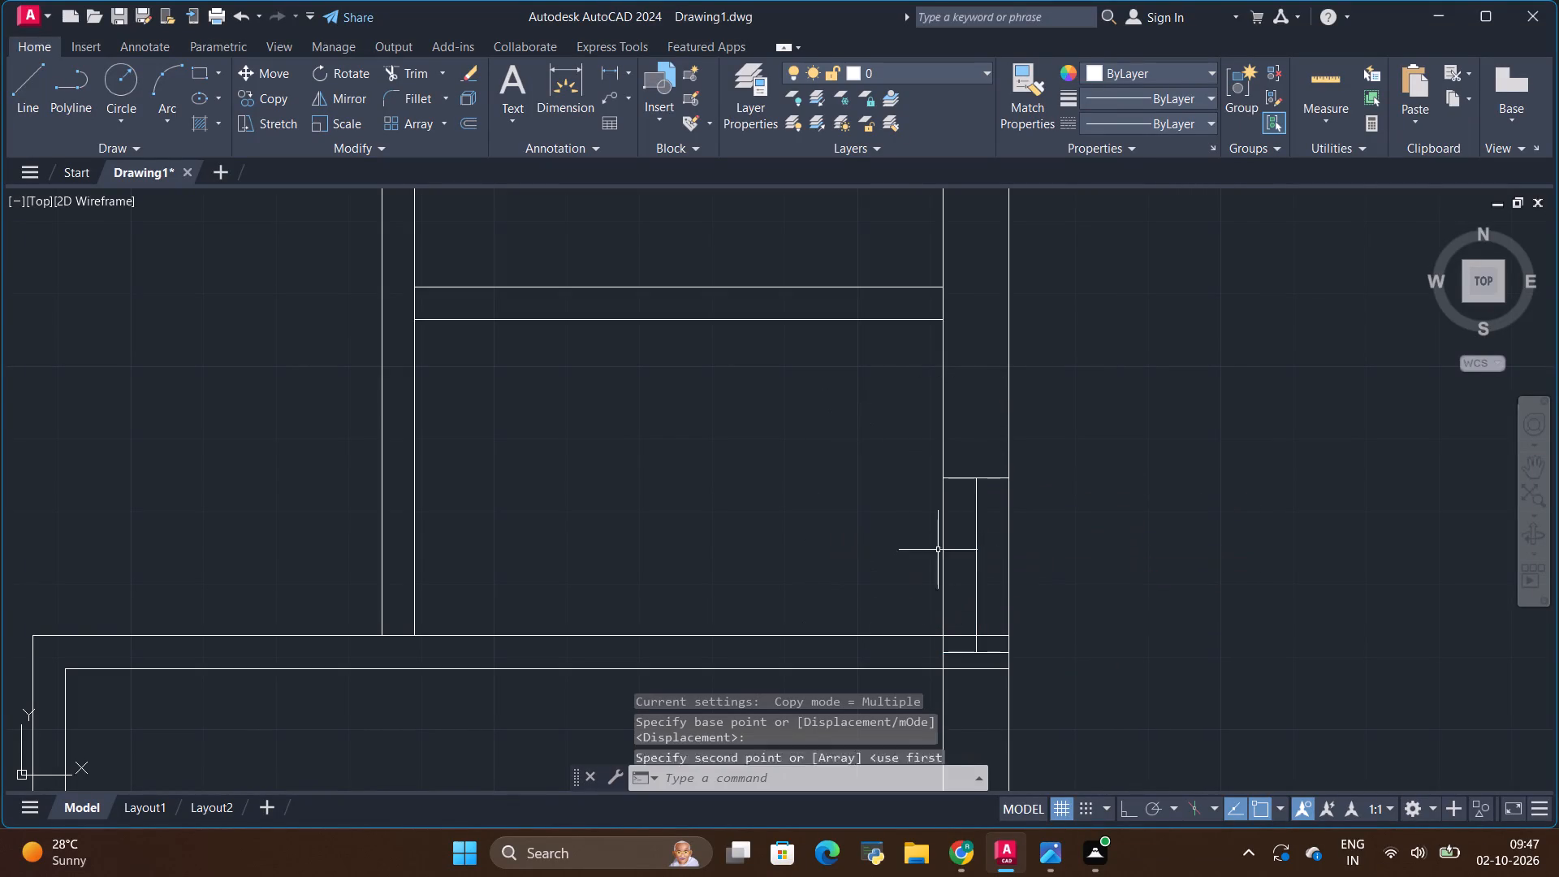
Move the small window up along the right outer wall to the middle of the lower toilet's wall line.
left_click(977, 534)
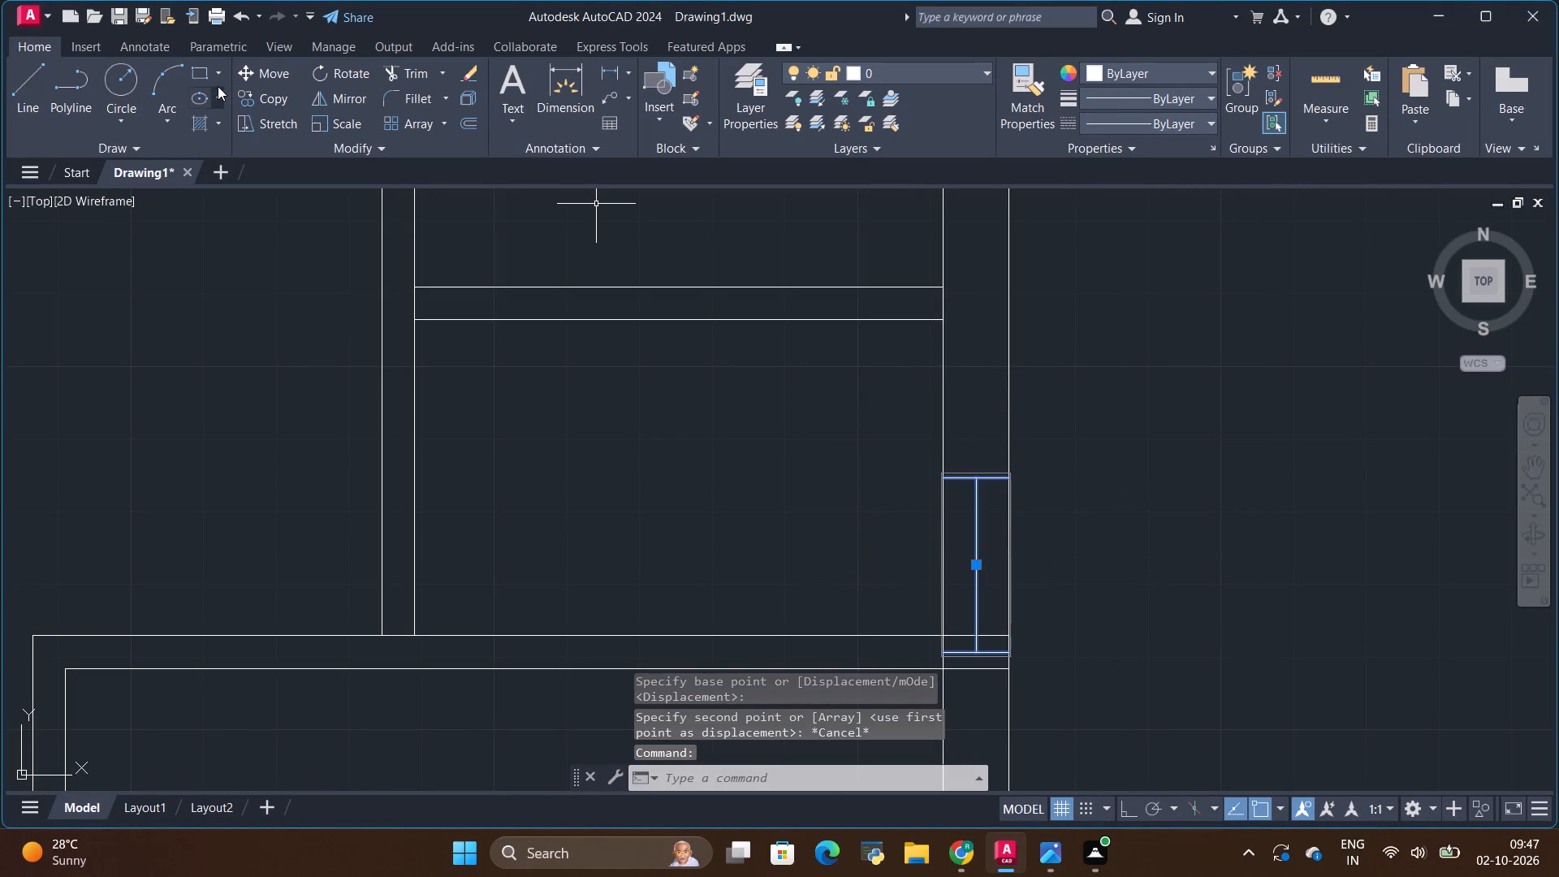
left_click(271, 70)
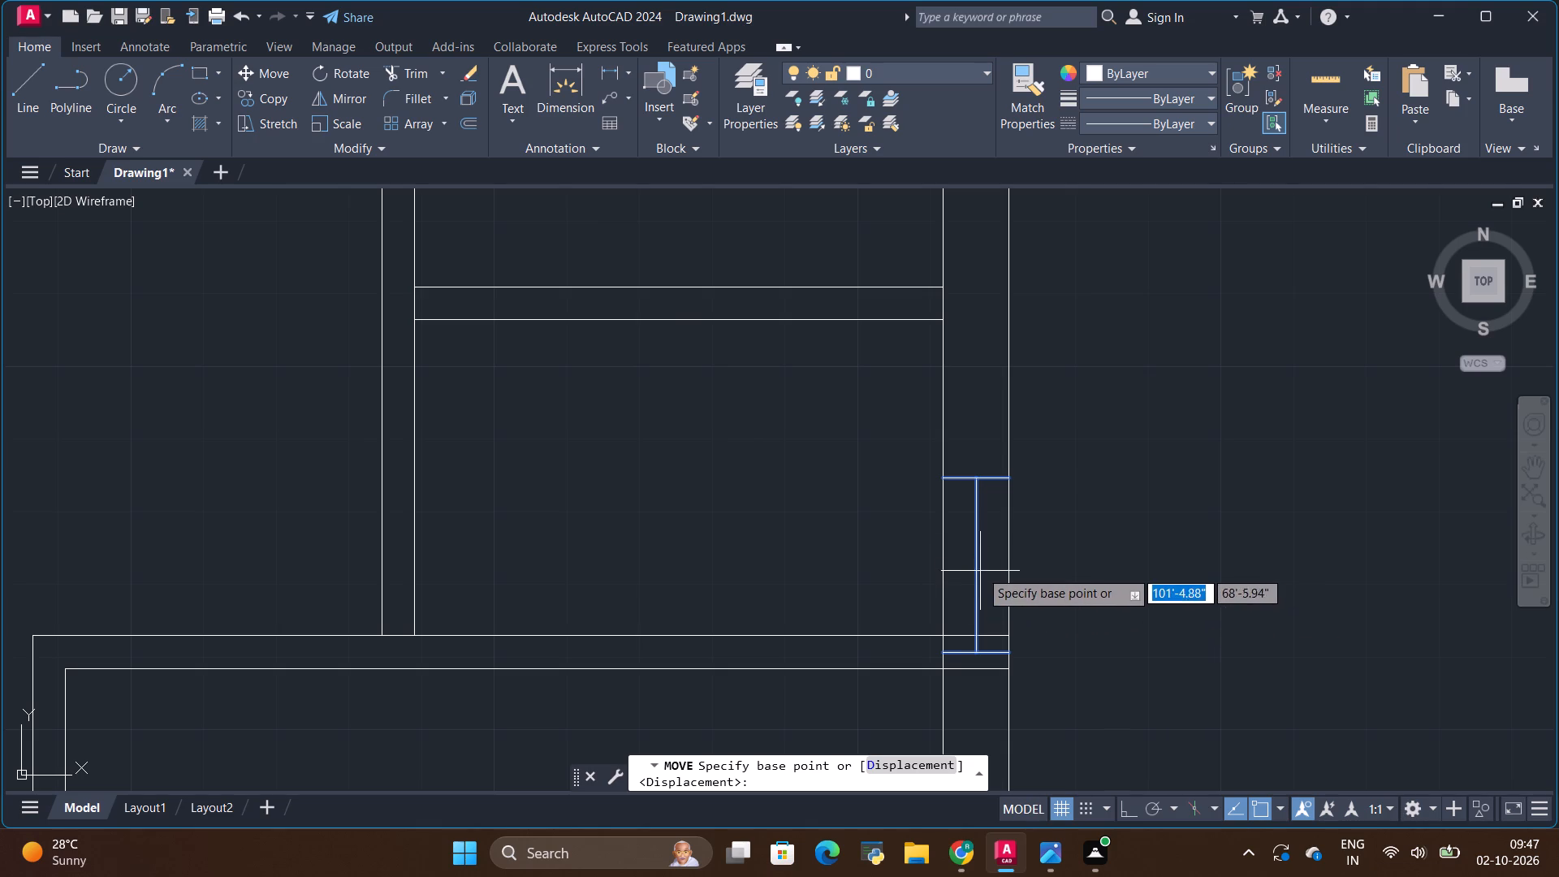
left_click(942, 566)
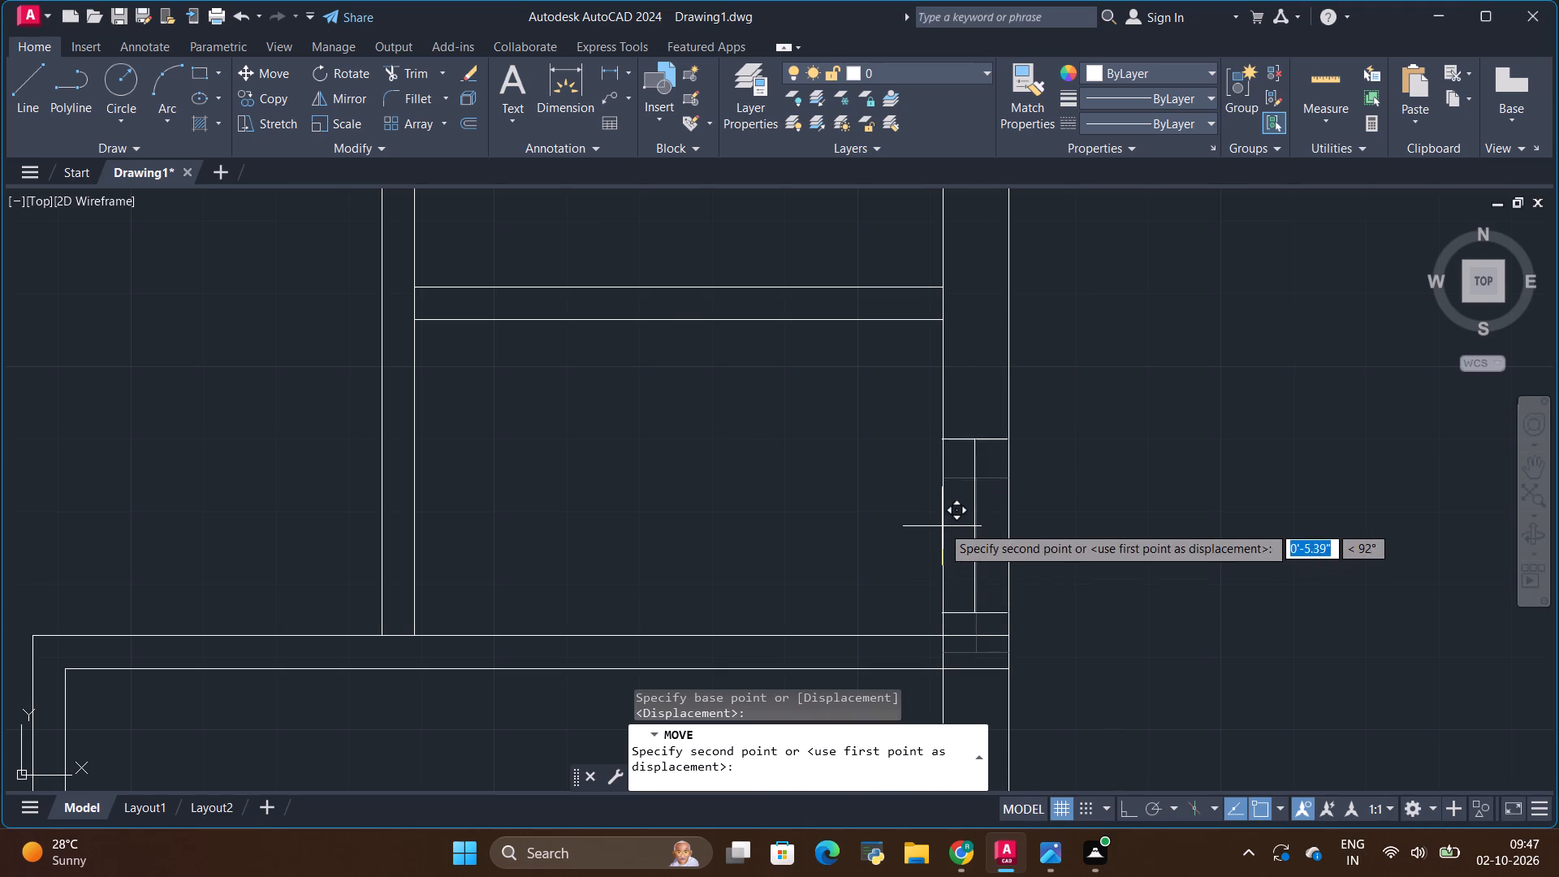
left_click(941, 474)
scroll(956, 529, "down", 3)
scroll(957, 529, "up", 4)
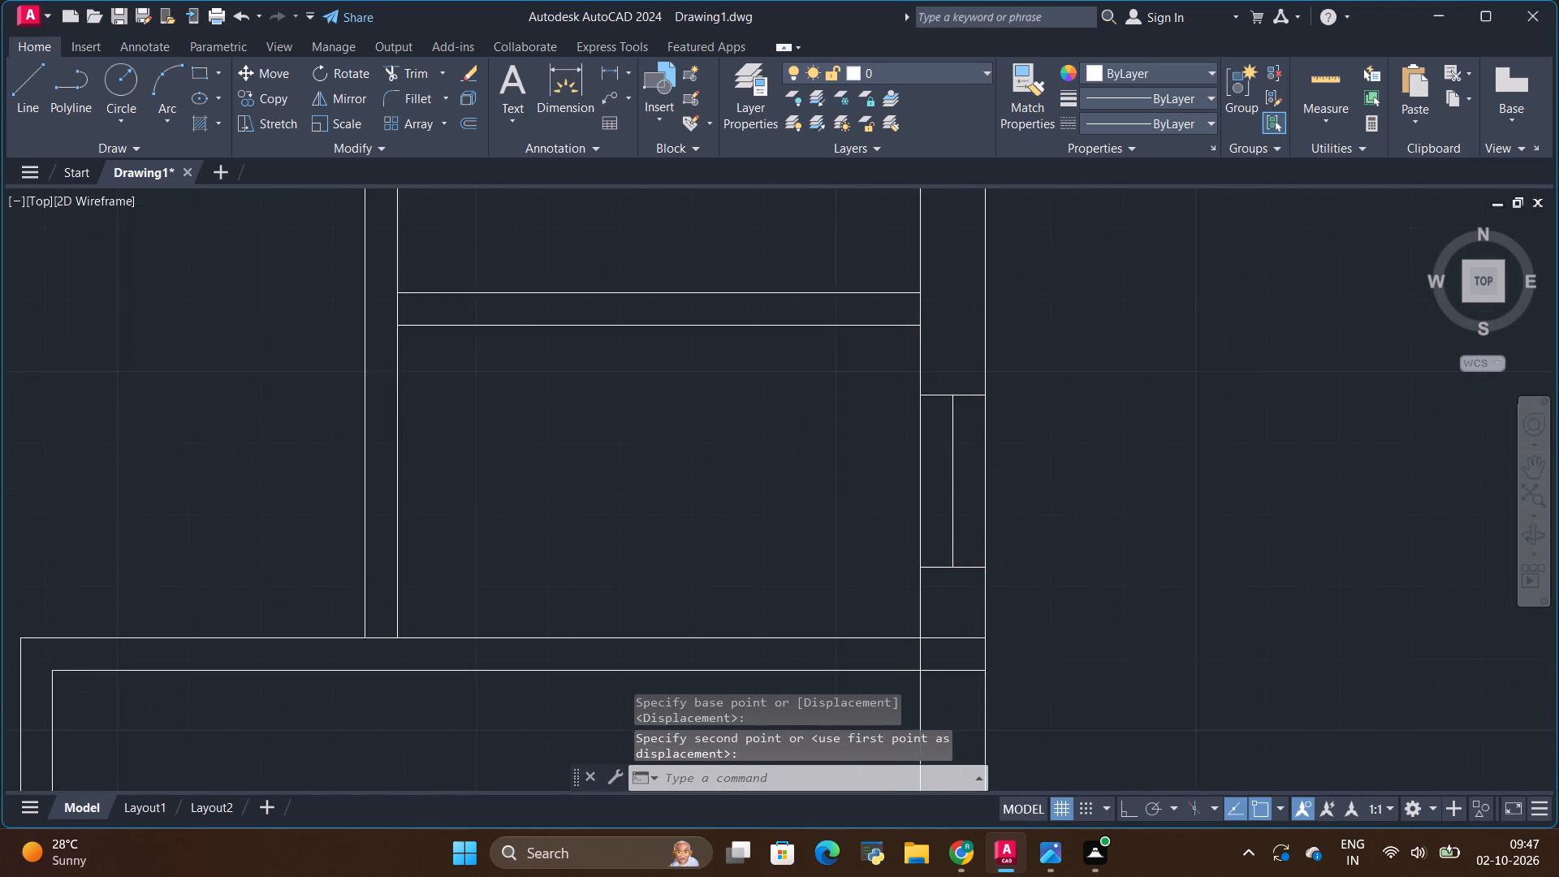
scroll(962, 514, "down", 2)
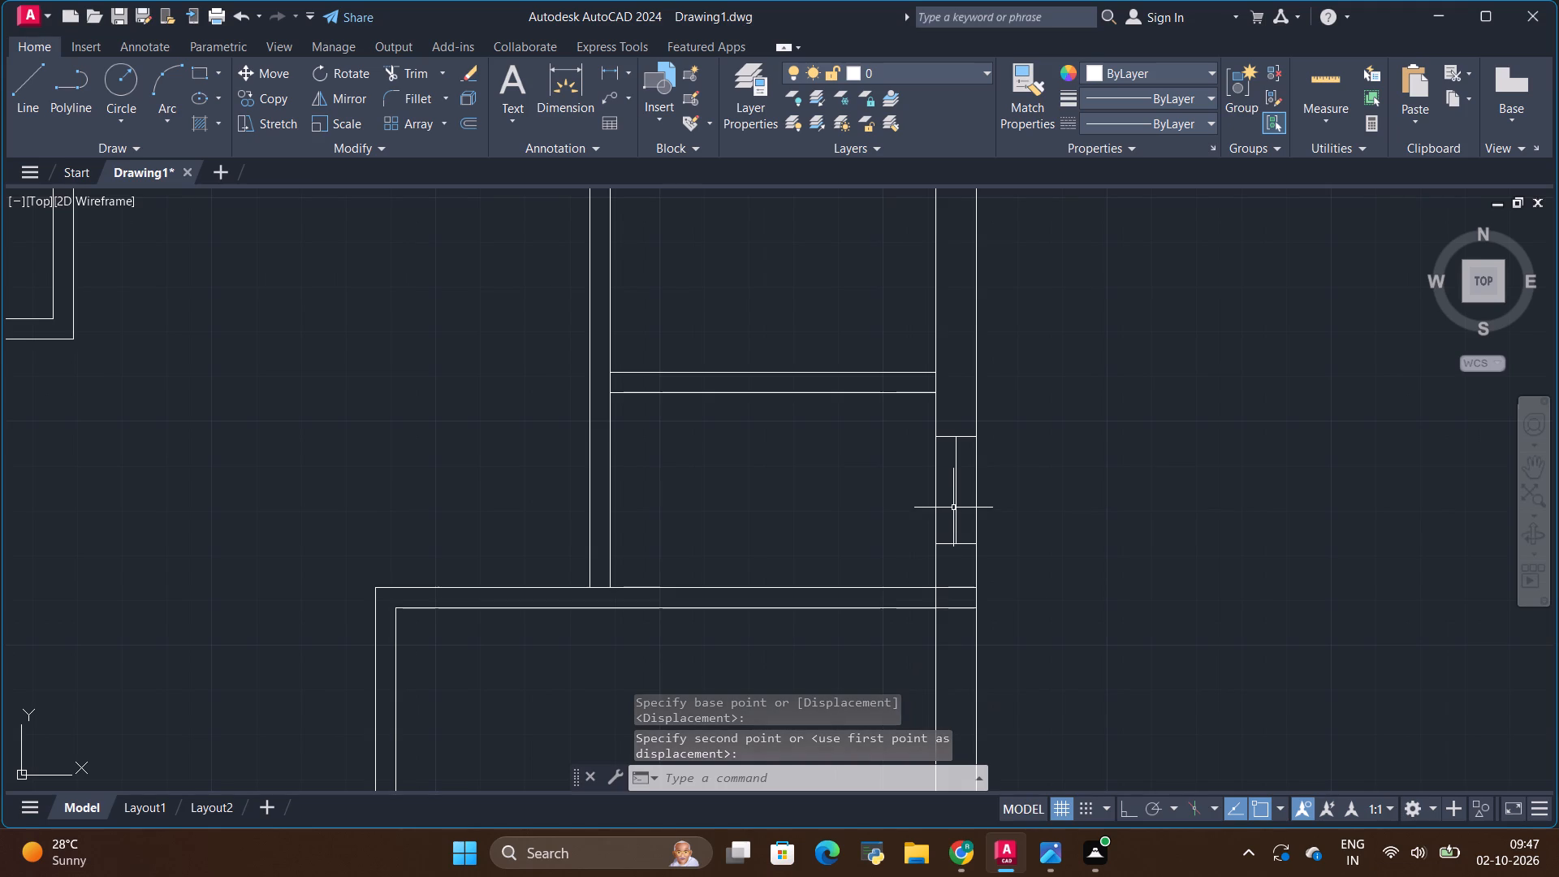
Copy the lower toilet's window straight up to the midpoint of the upper toilet's stretch of the right outer wall.
left_click(956, 505)
left_click(263, 98)
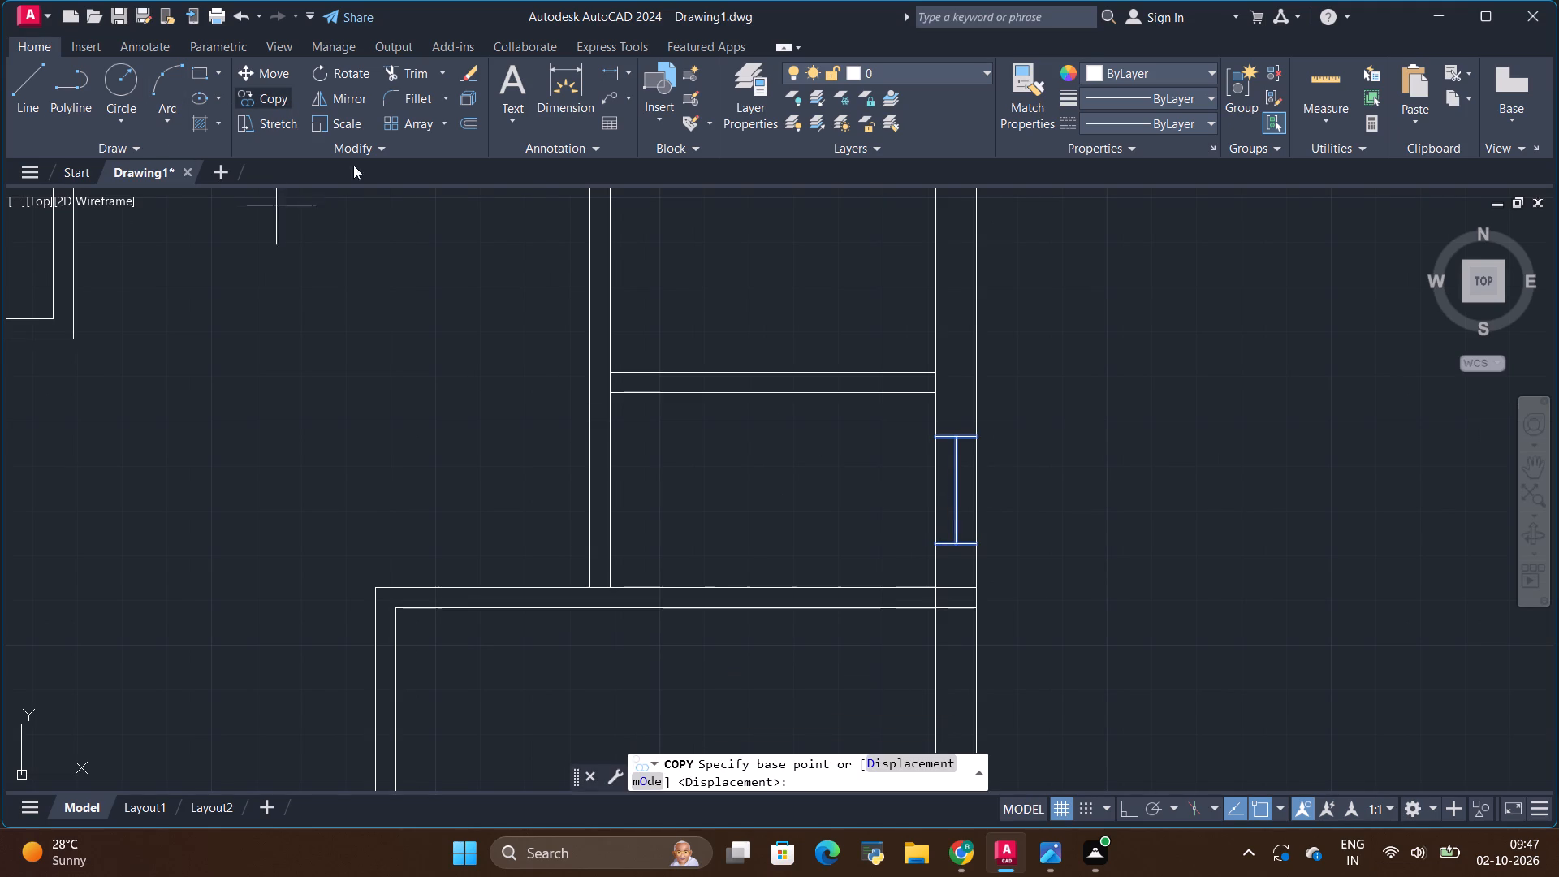
left_click(935, 497)
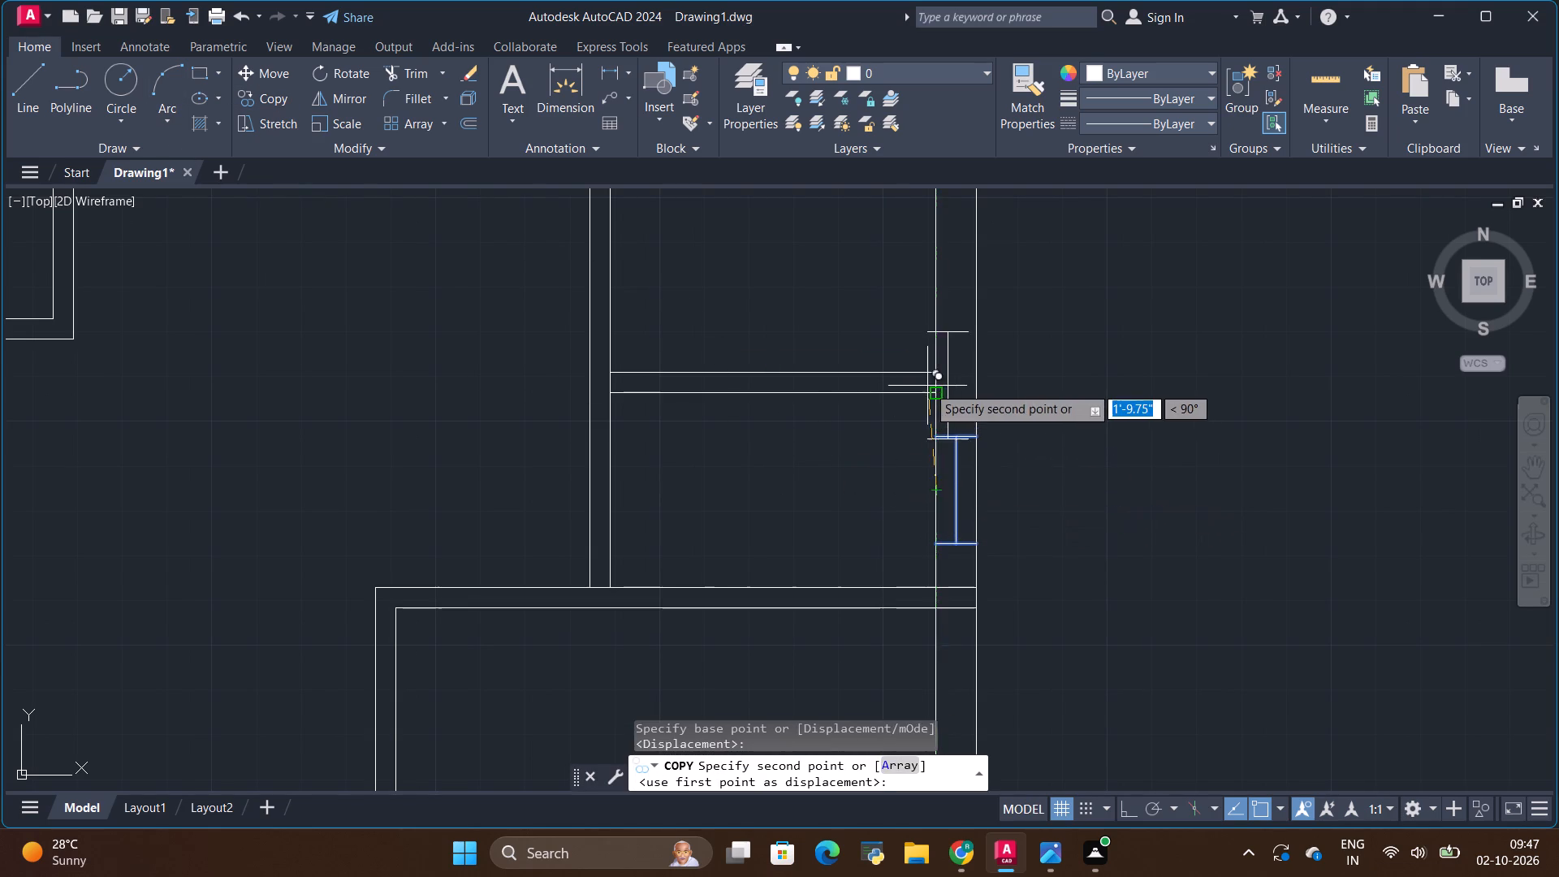
scroll(927, 386, "down", 2)
scroll(922, 334, "up", 2)
left_click(931, 355)
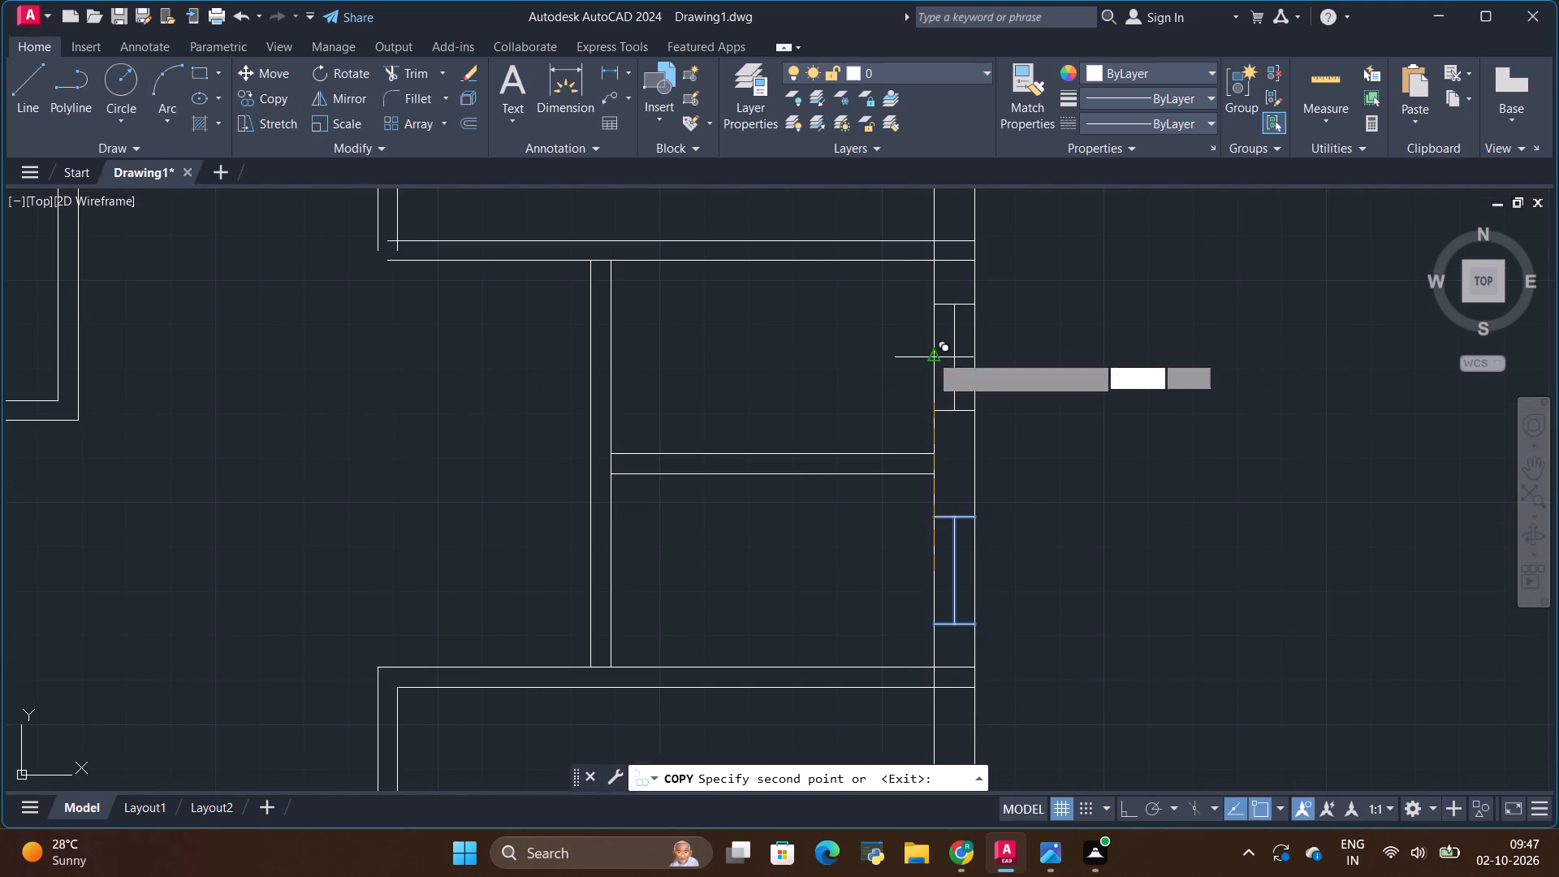
key("Escape")
Compare the whole floor plan with the 30 x 40 reference image to check which windows remain.
scroll(809, 445, "down", 2)
scroll(879, 474, "up", 1)
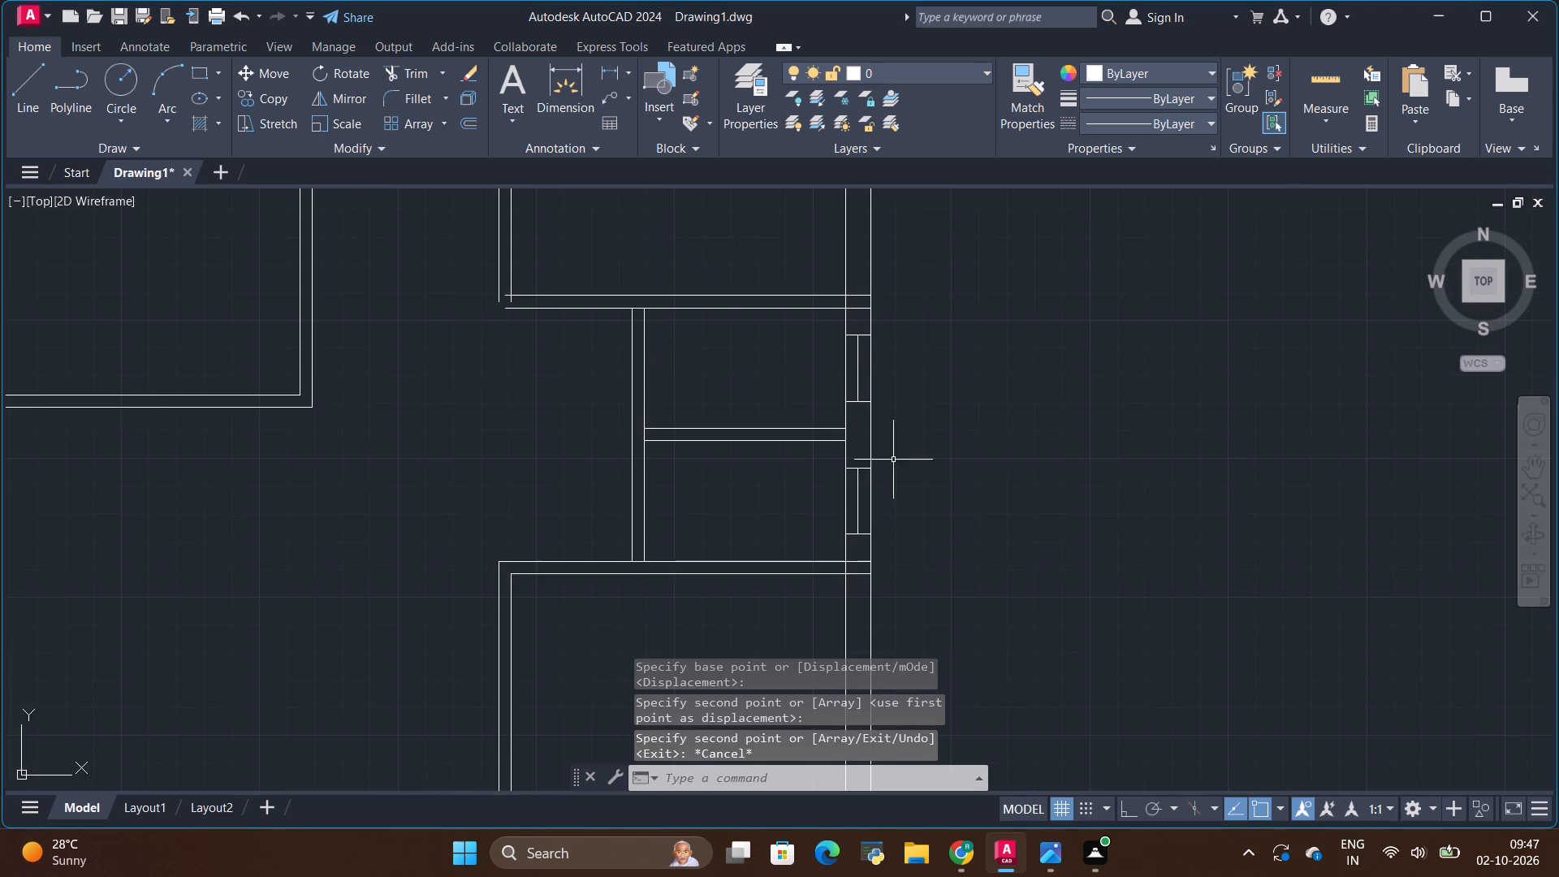
scroll(905, 415, "down", 3)
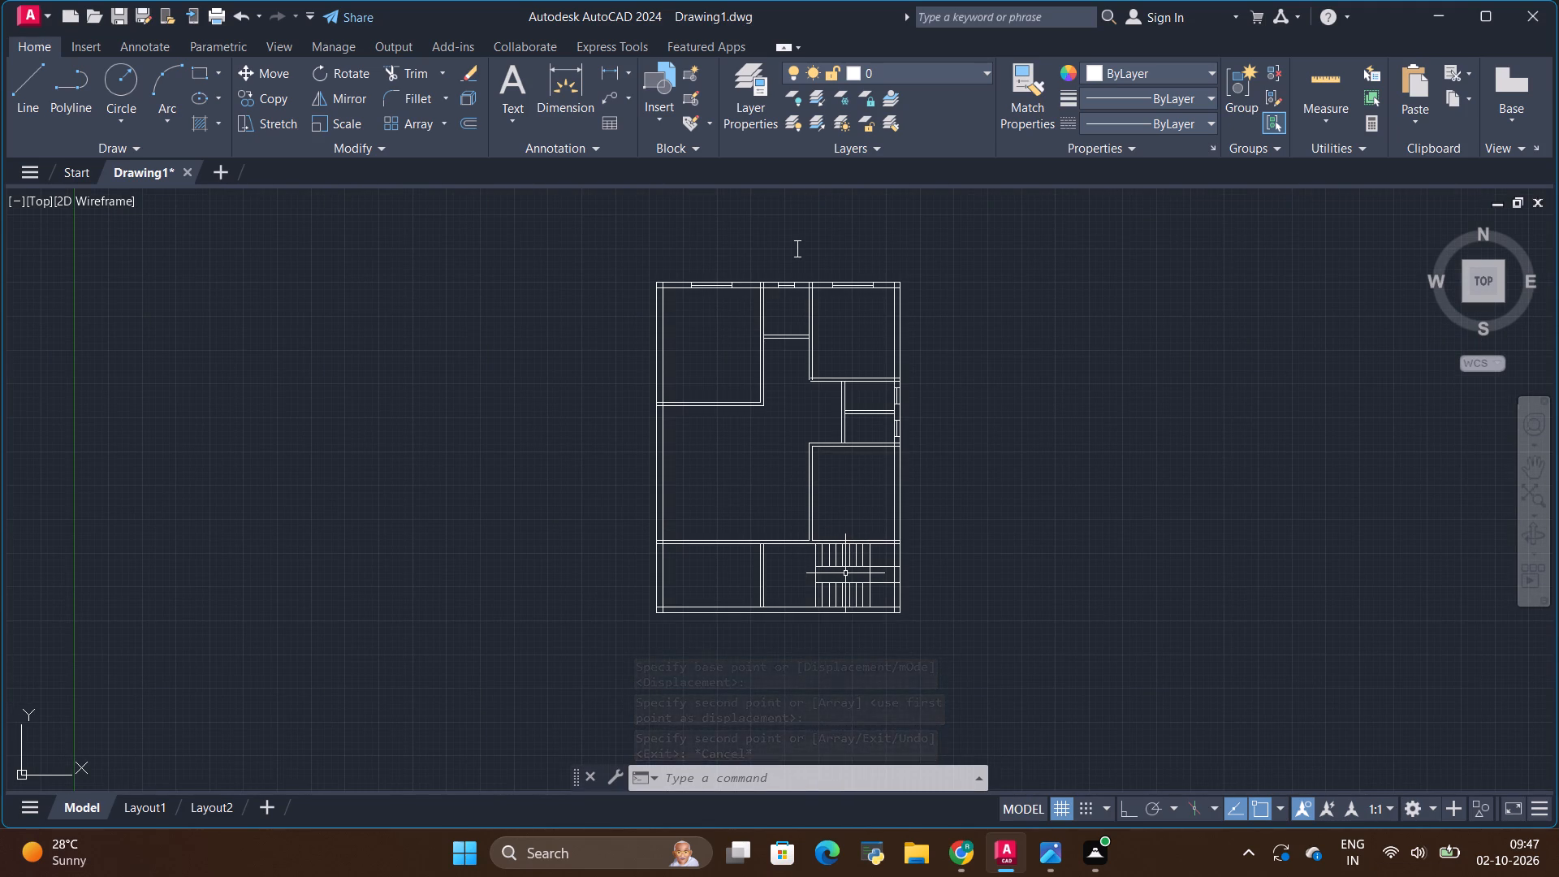
key("alt+Tab")
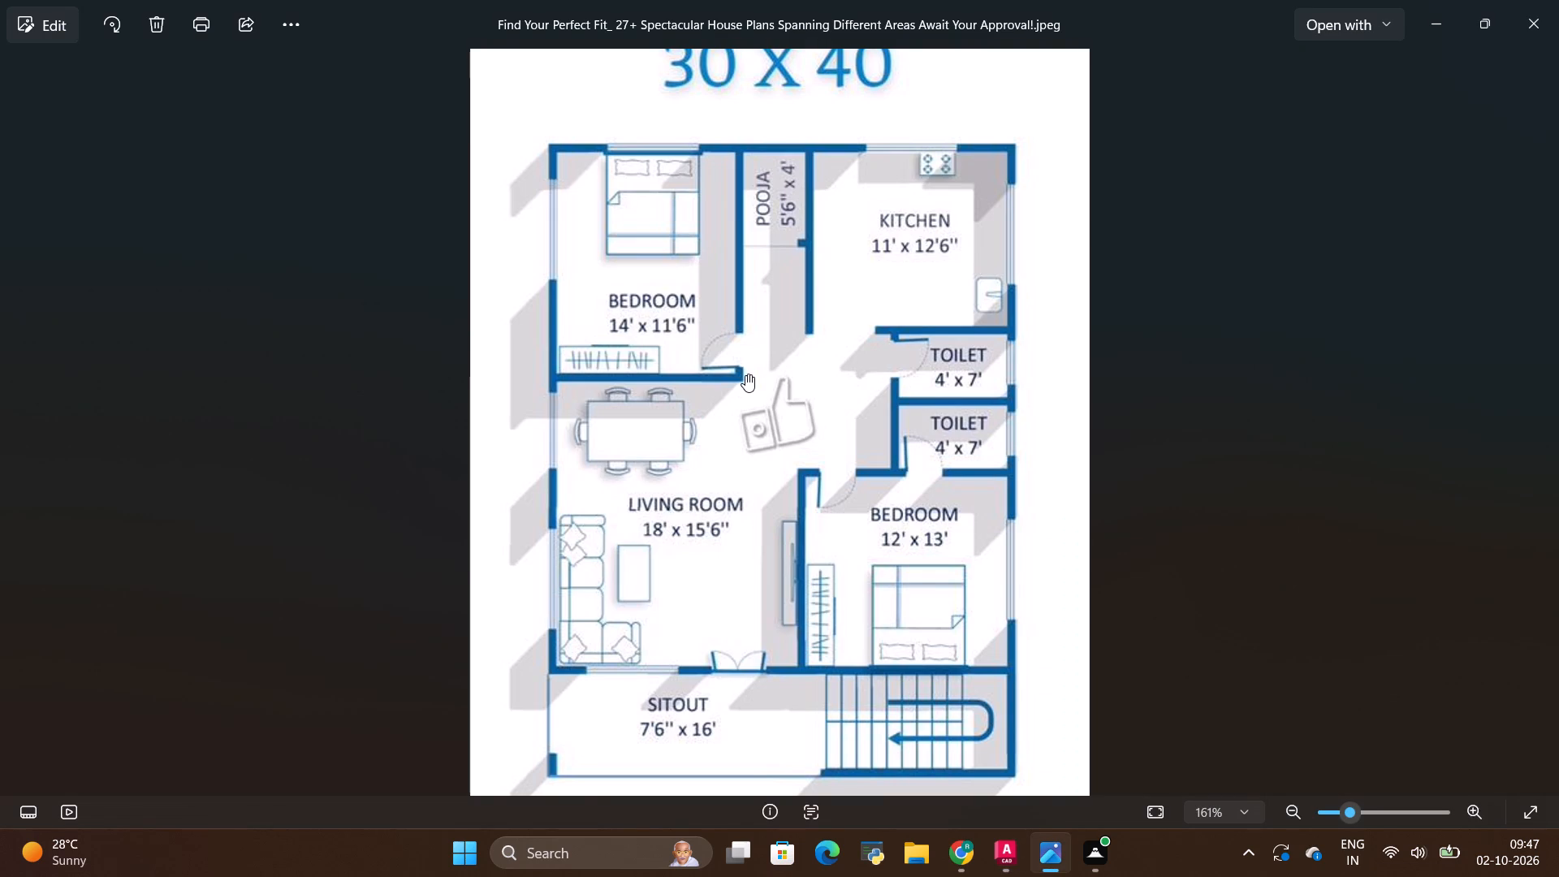
key("alt+Tab")
key("alt+Tab")
key("alt+Tab")
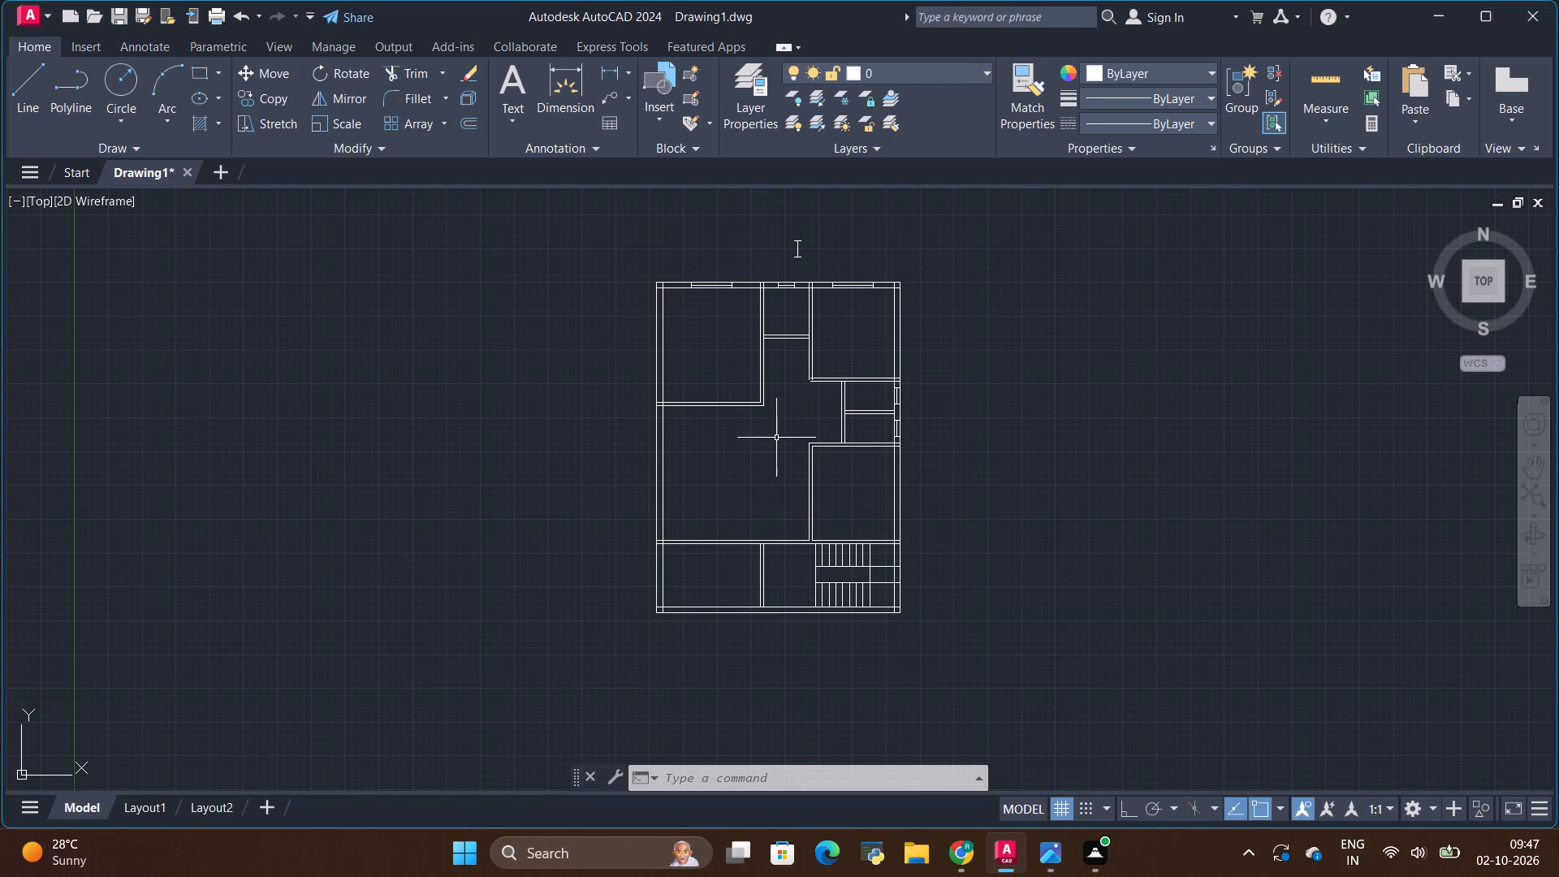
scroll(671, 460, "up", 2)
scroll(670, 462, "down", 2)
scroll(721, 270, "up", 1)
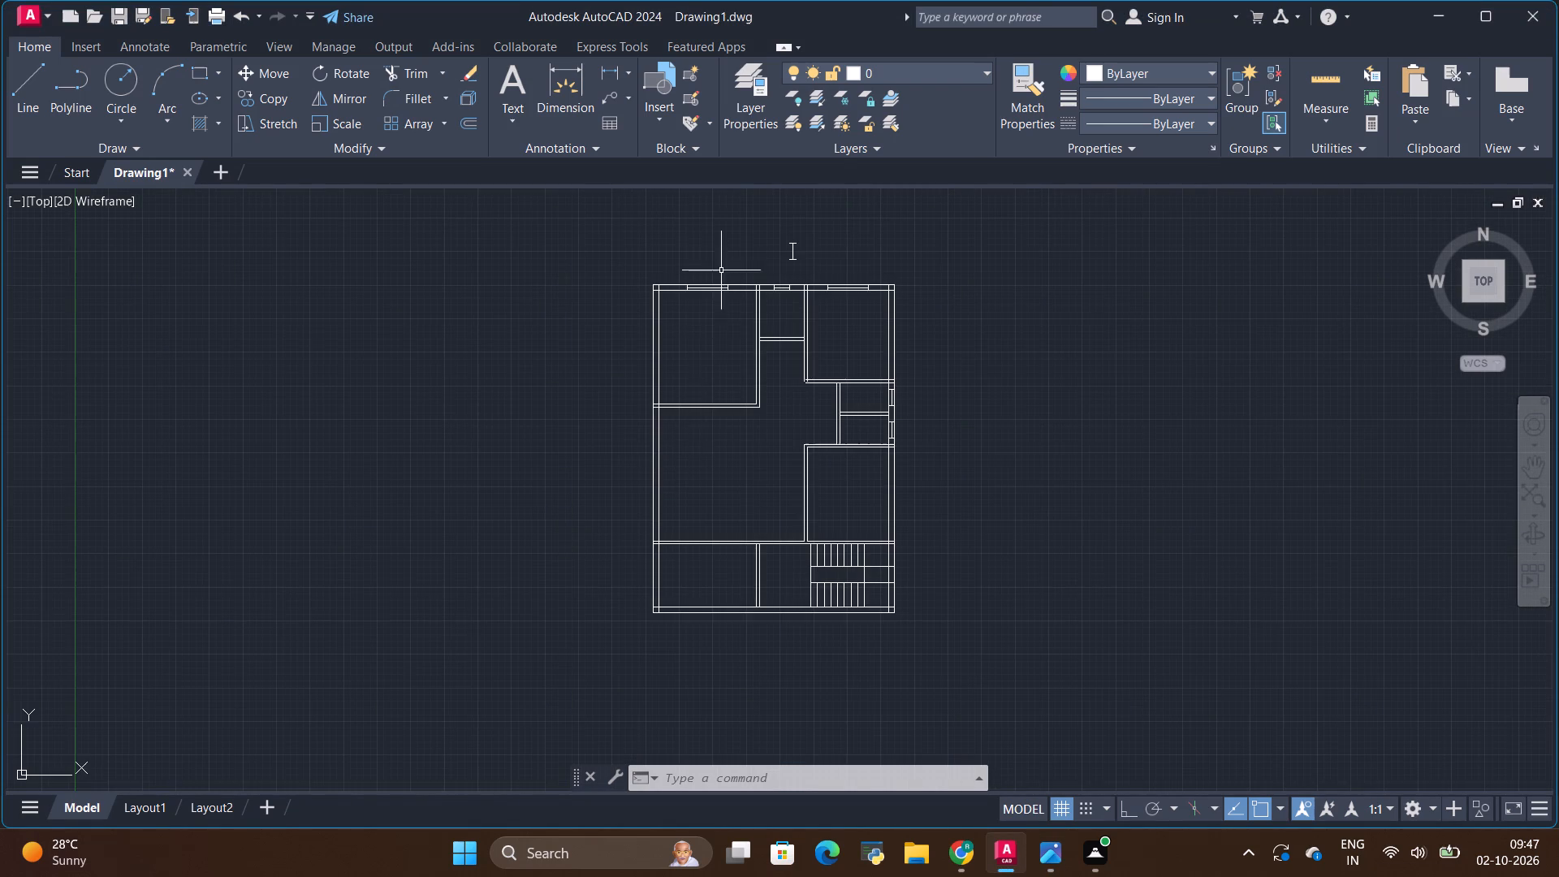
Copy the upper-left bedroom's top-wall window to the empty space outside the plan's upper-left corner.
left_click(710, 299)
scroll(710, 296, "up", 3)
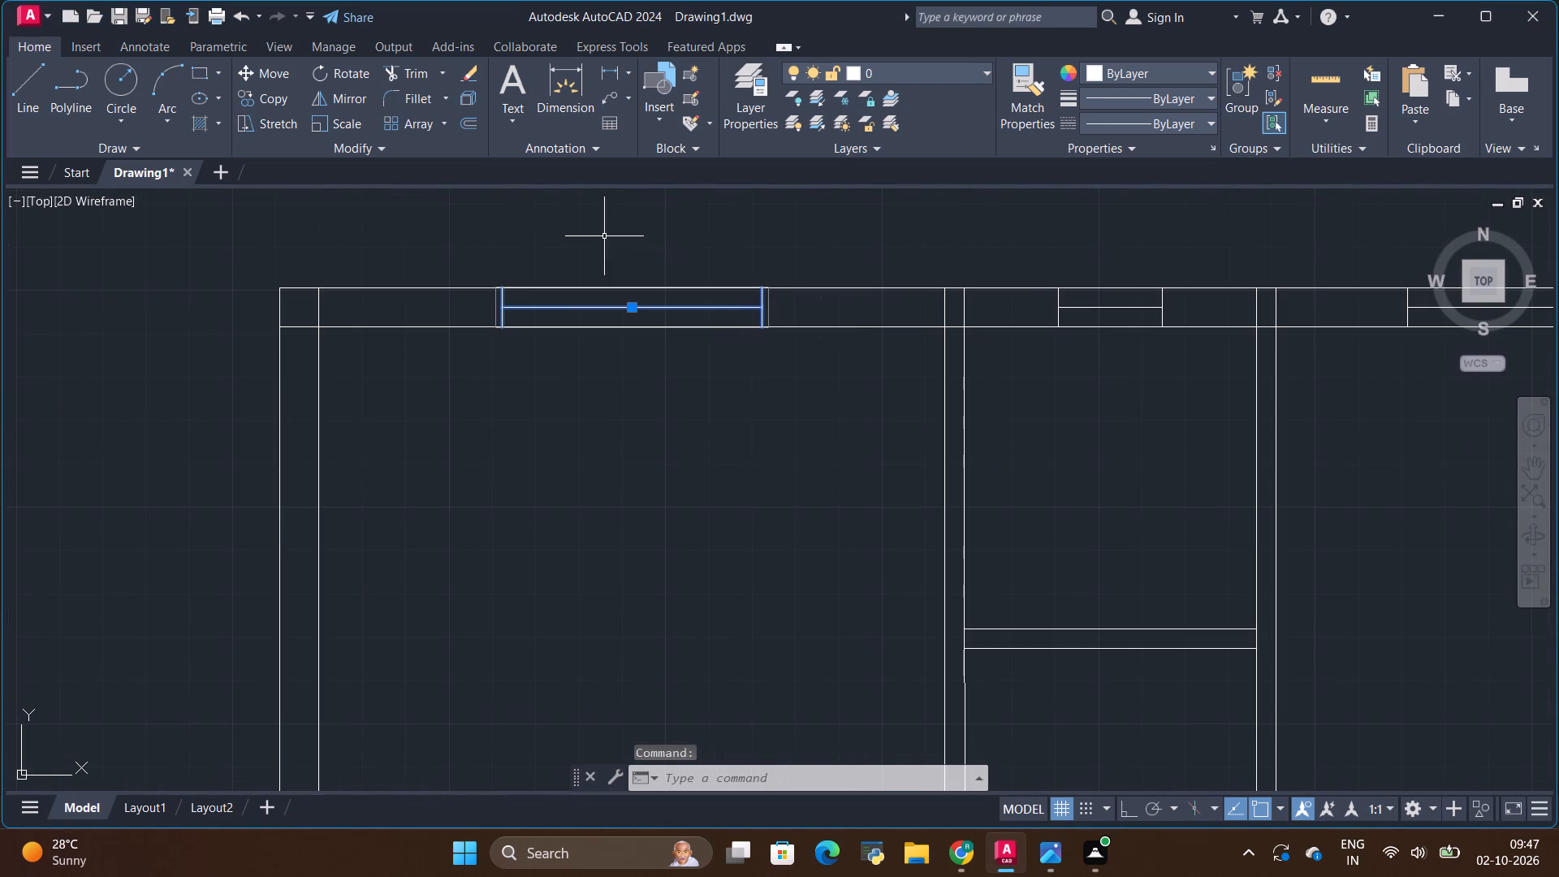
left_click(255, 100)
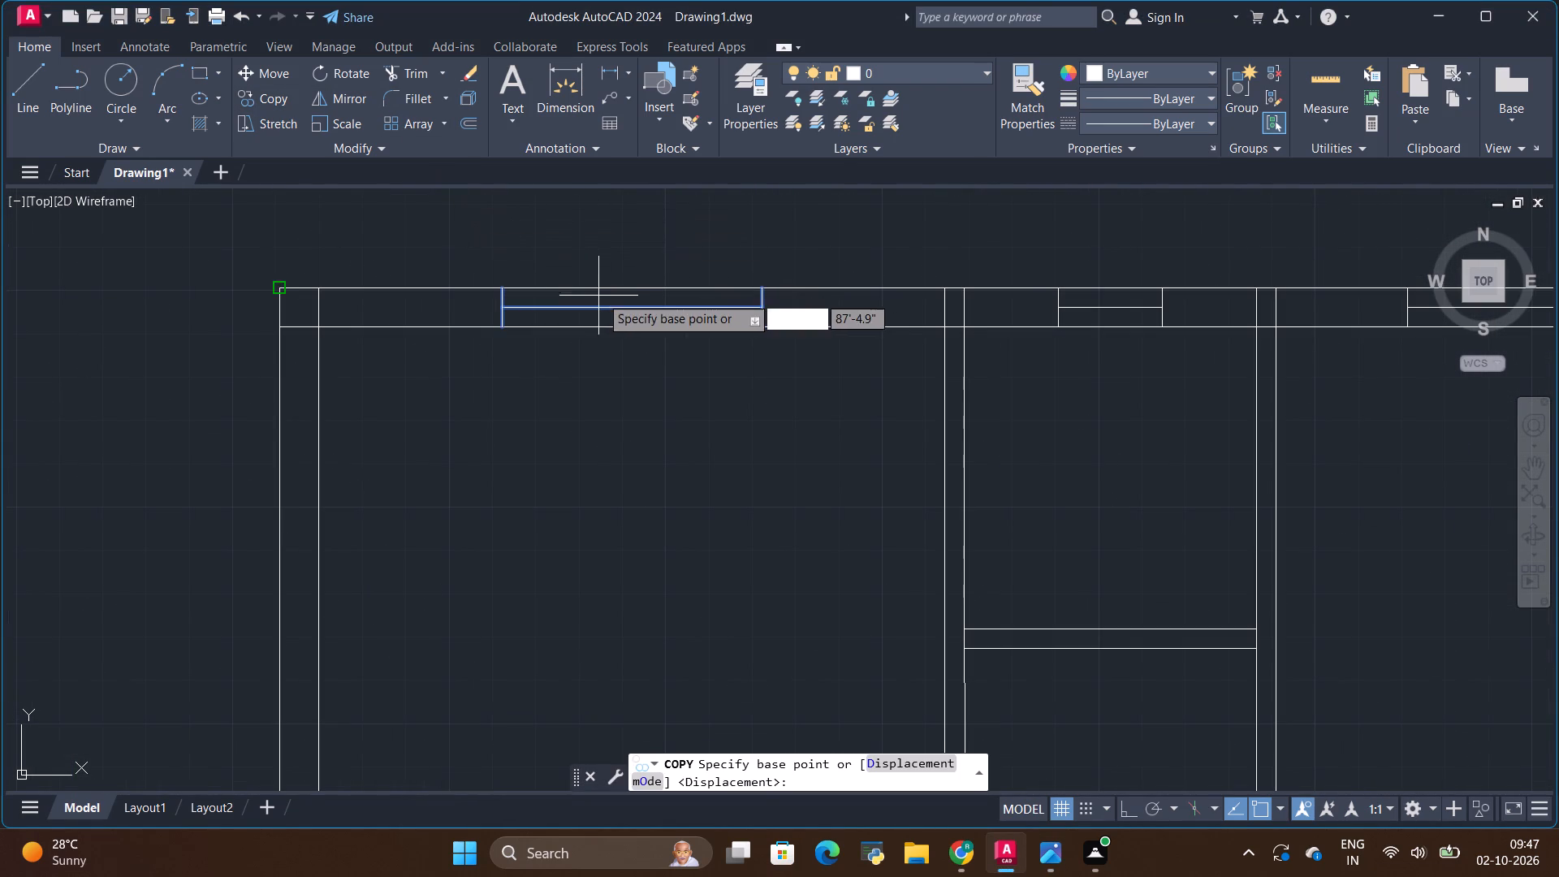
left_click(624, 309)
scroll(405, 283, "down", 3)
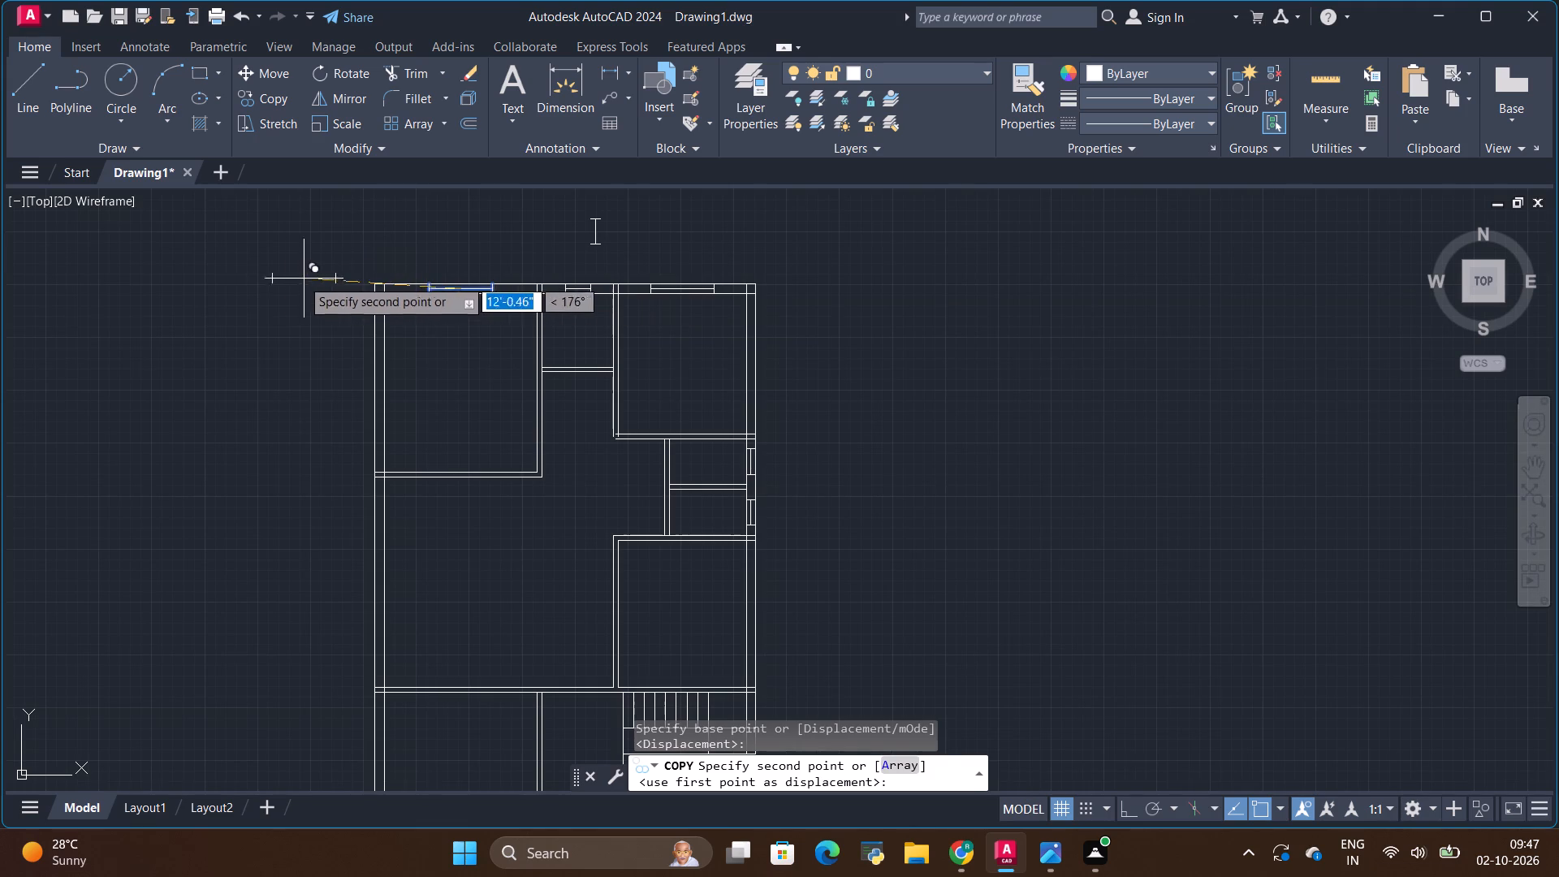
left_click(260, 279)
key("Escape")
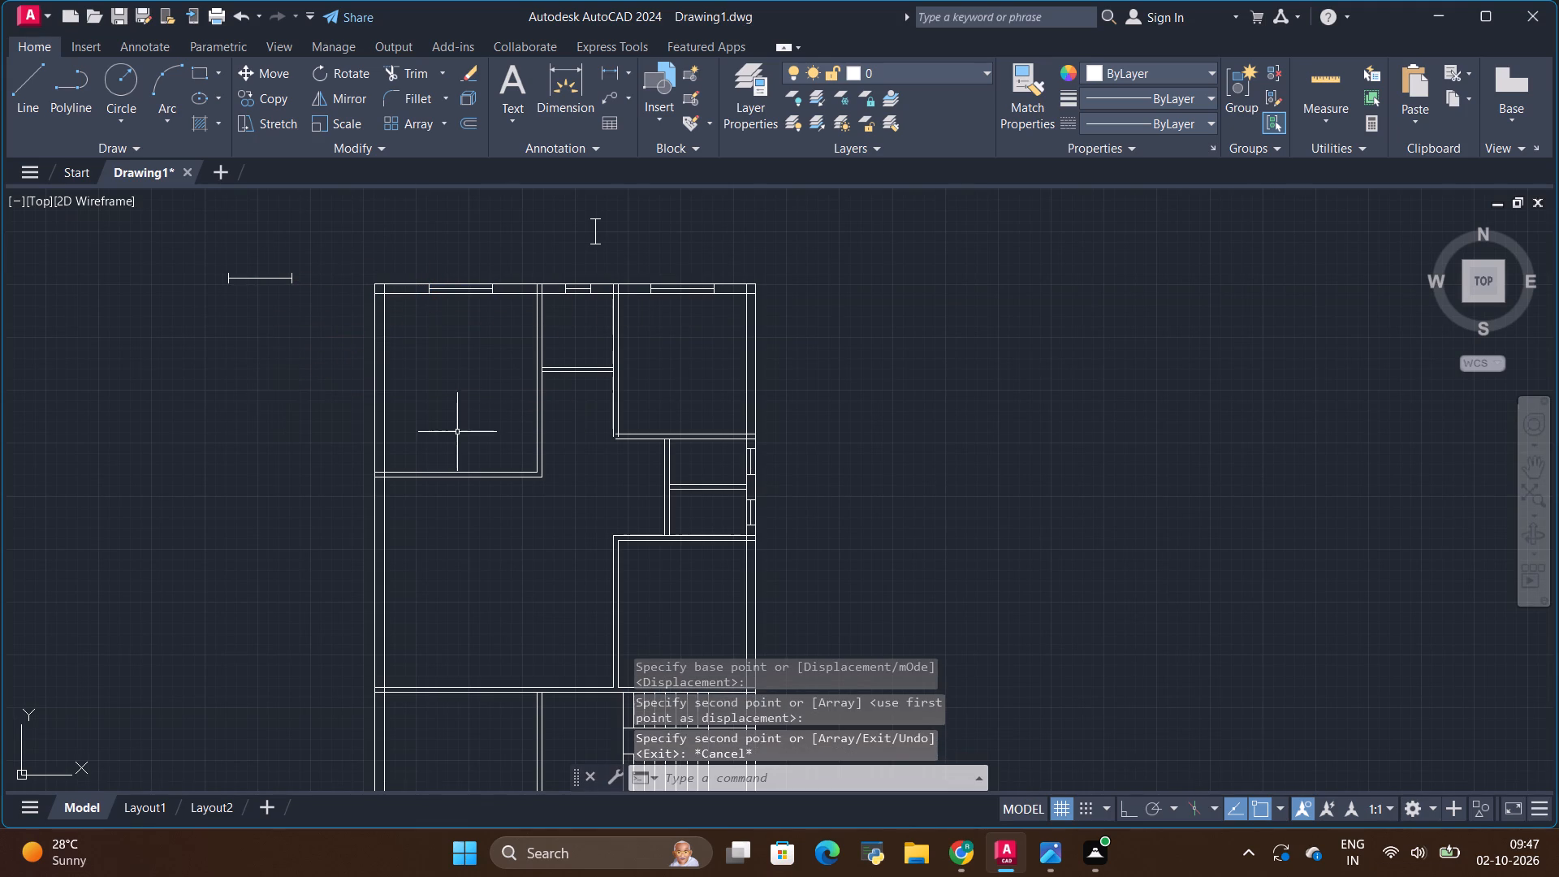
Rotate the copied window outside the plan's upper-left corner by 270° about its lower right end so it stands vertical.
scroll(460, 438, "down", 1)
left_click(341, 335)
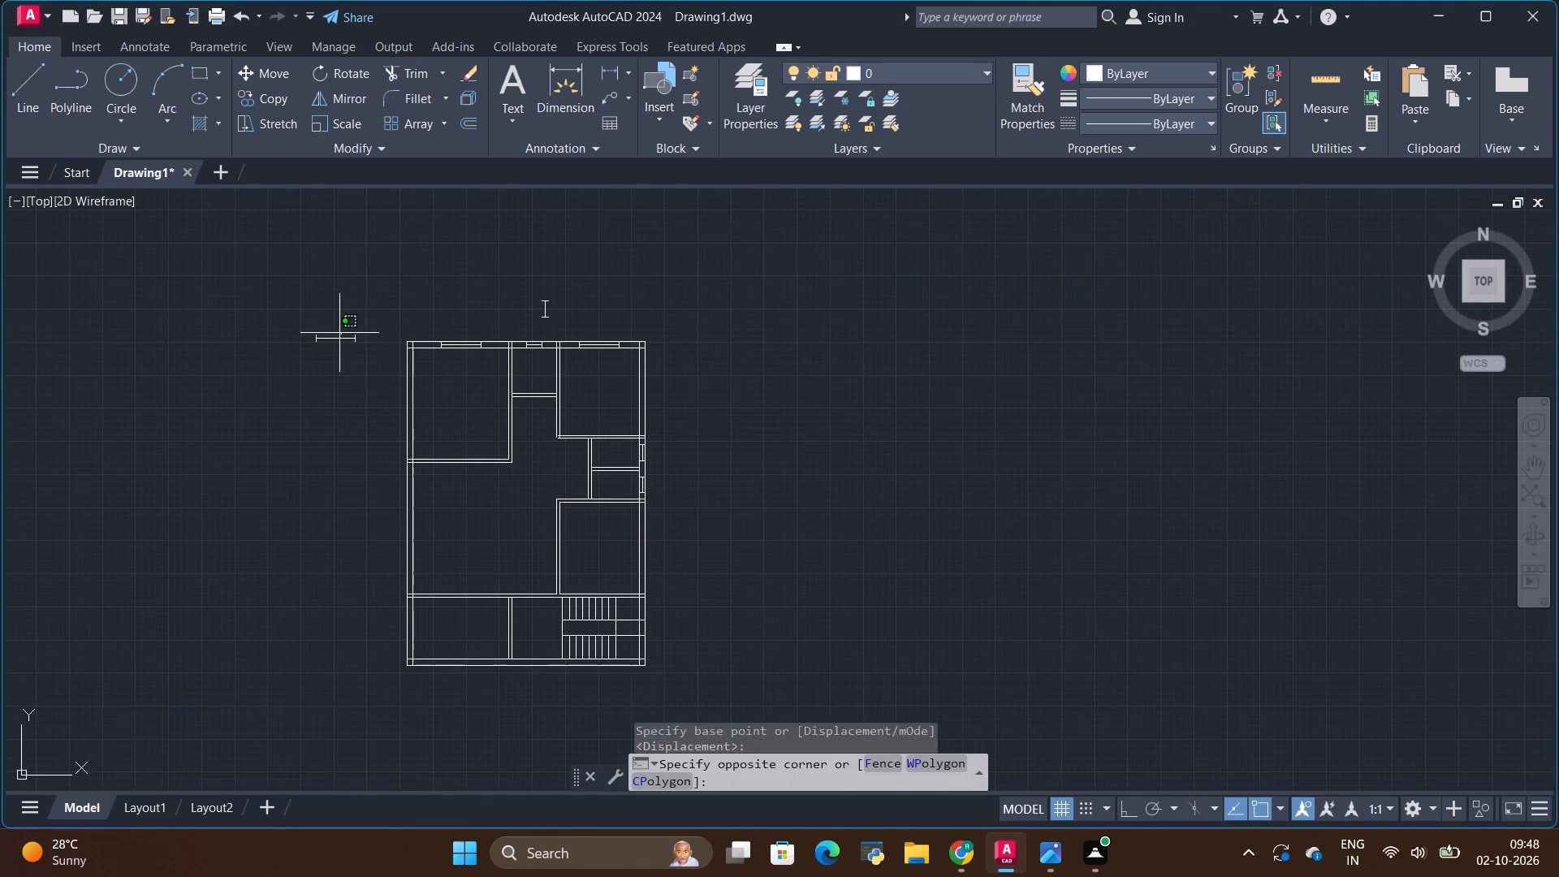
left_click(343, 339)
scroll(312, 313, "up", 2)
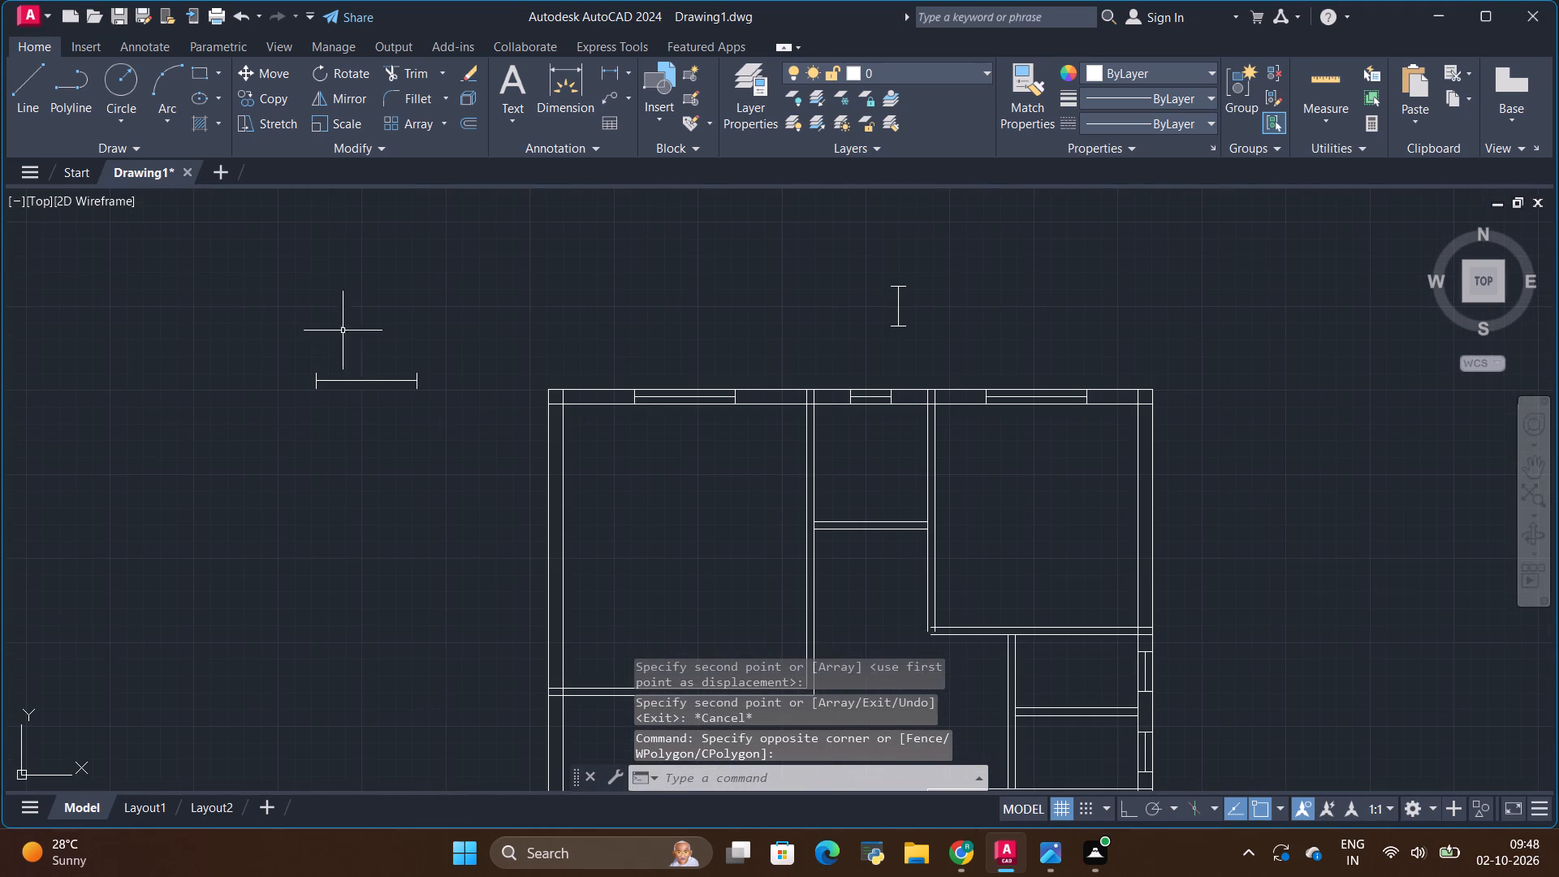
left_click(375, 382)
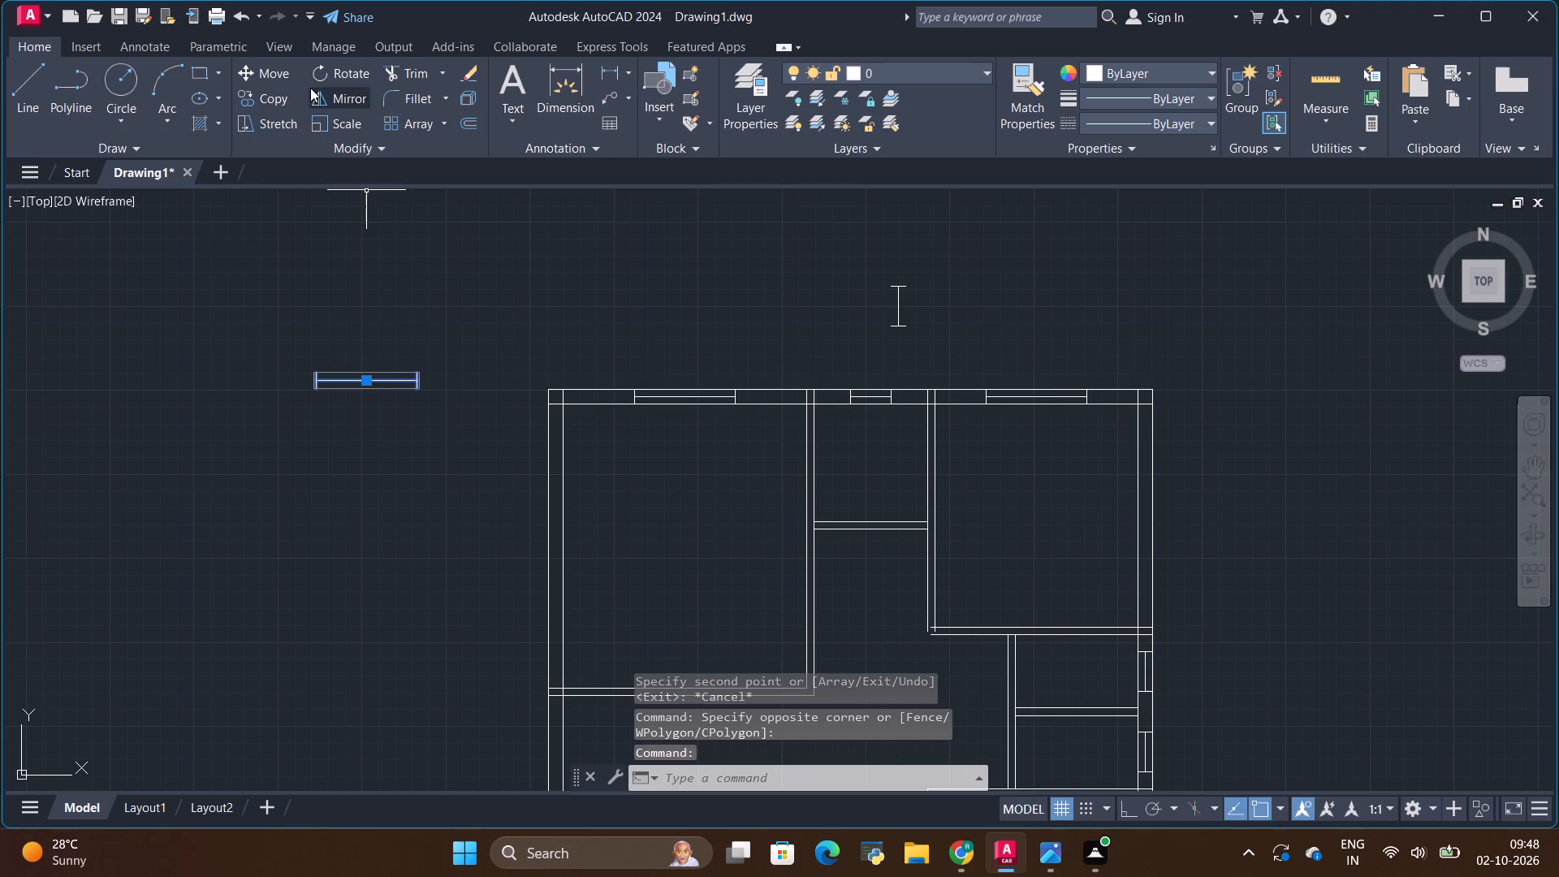
left_click(355, 77)
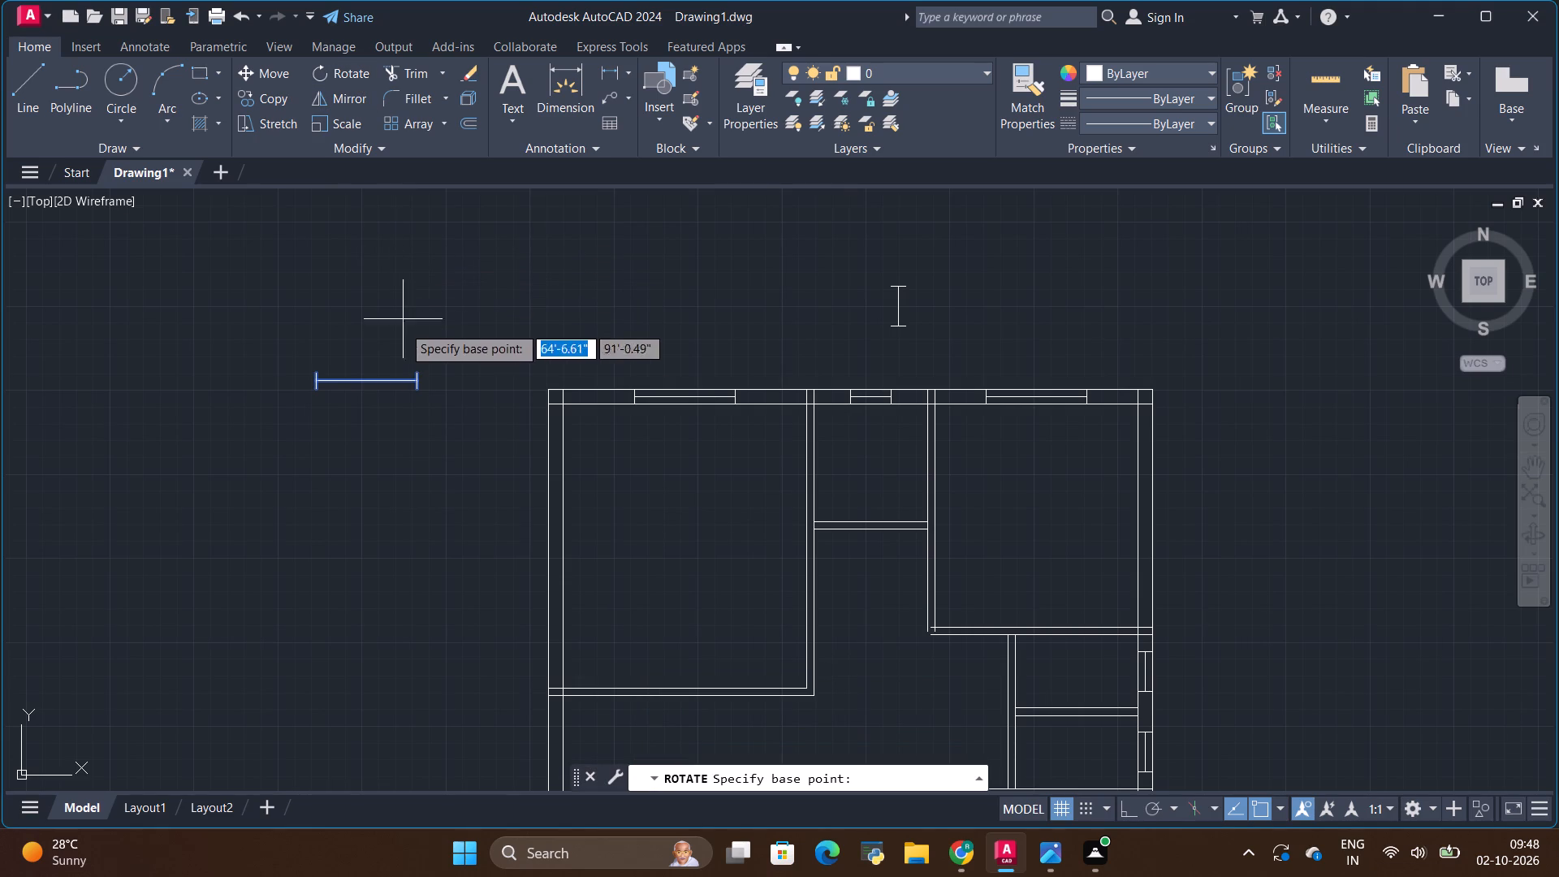
left_click(417, 387)
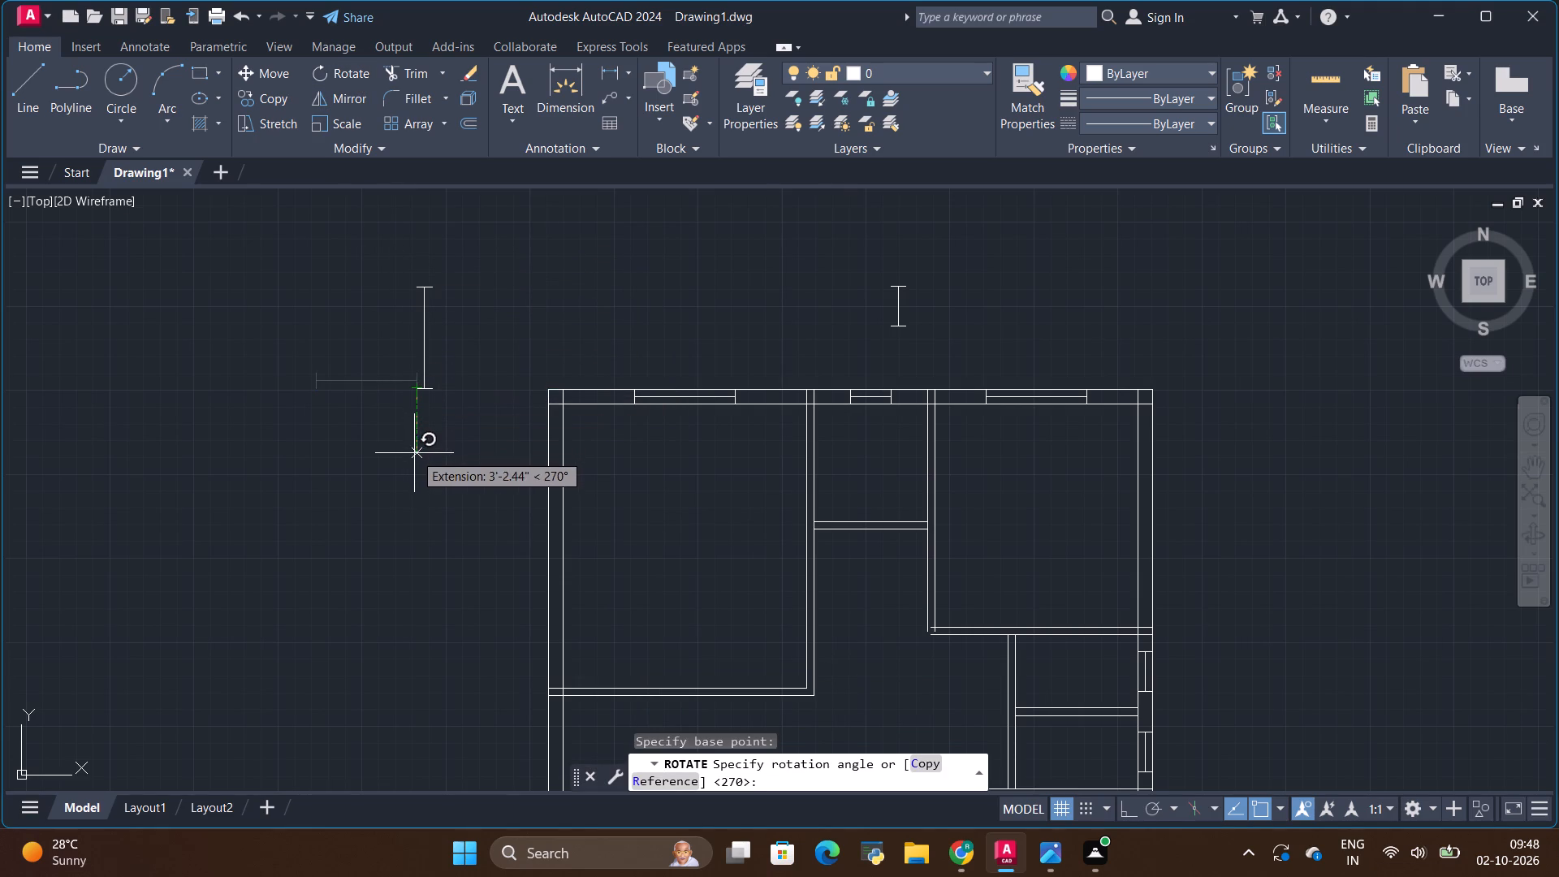
left_click(414, 453)
key("space")
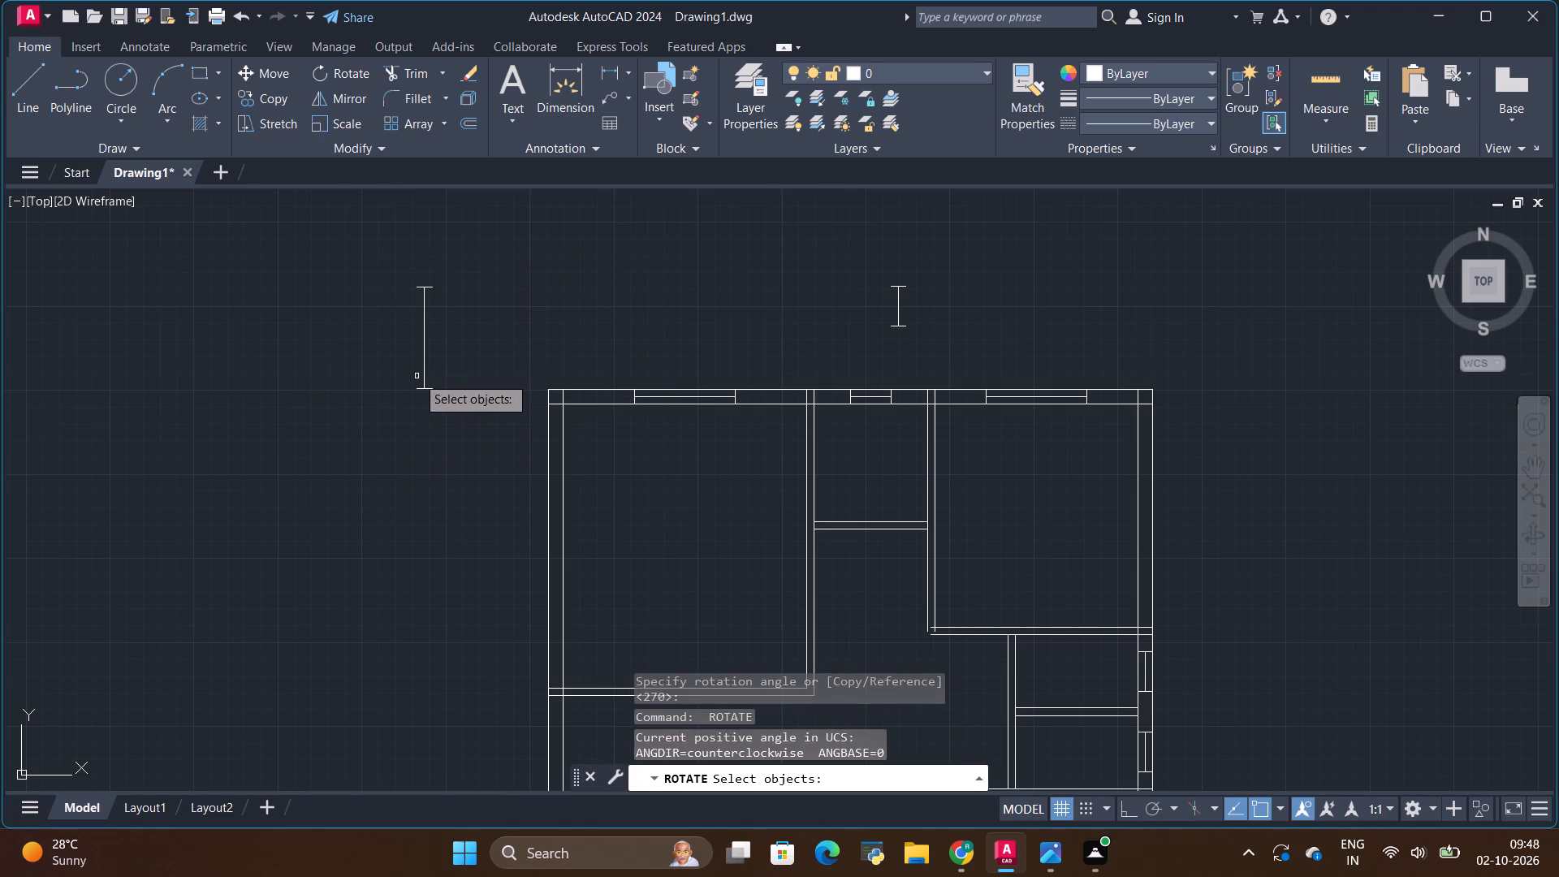
key("space")
left_click(429, 382)
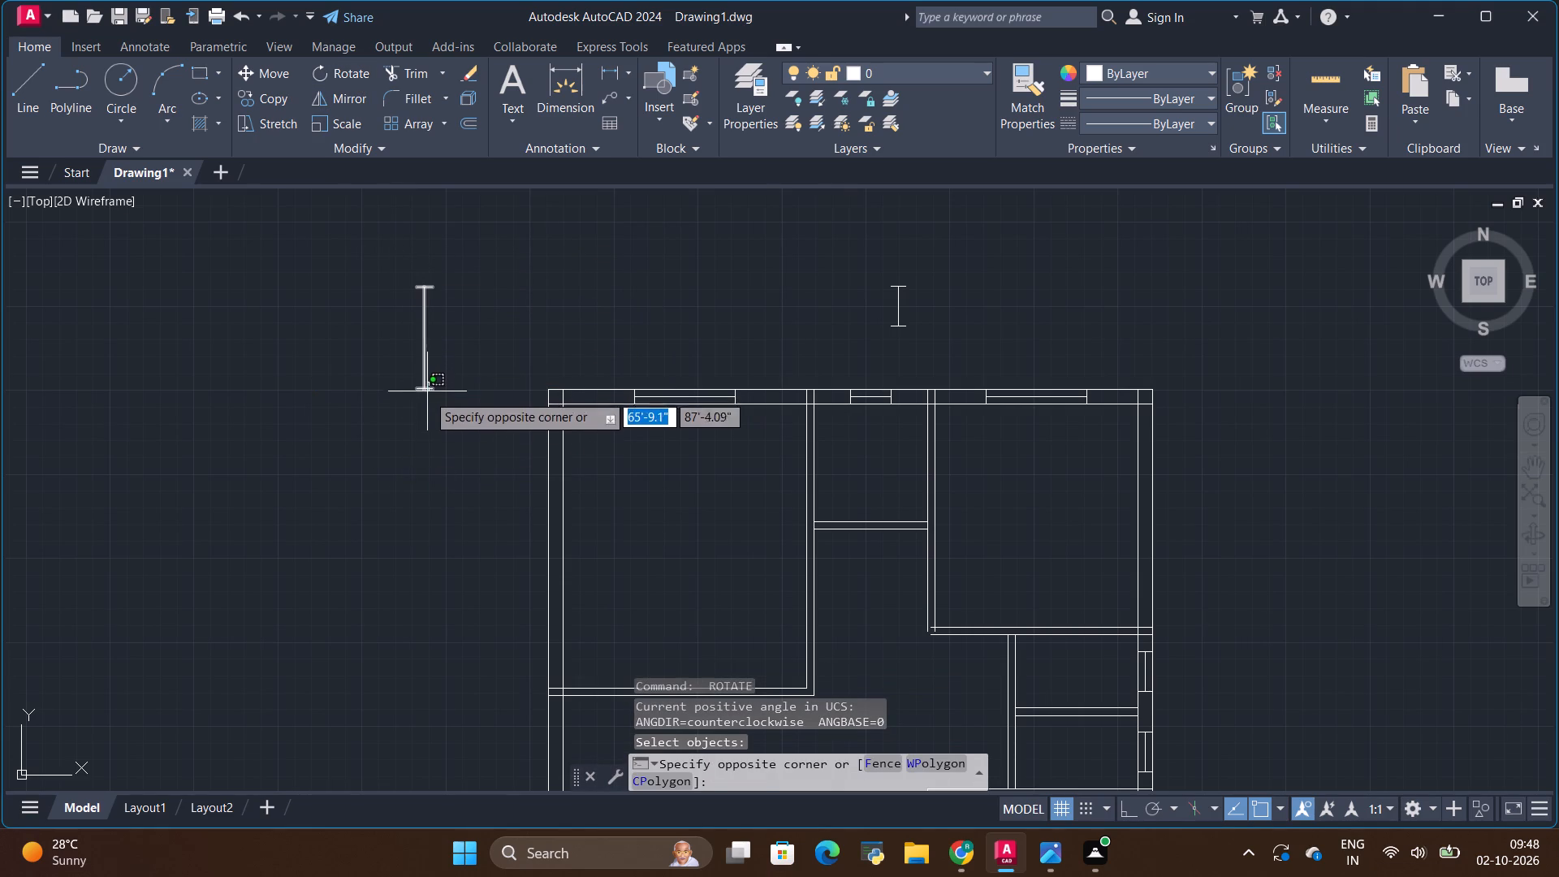
left_click(427, 395)
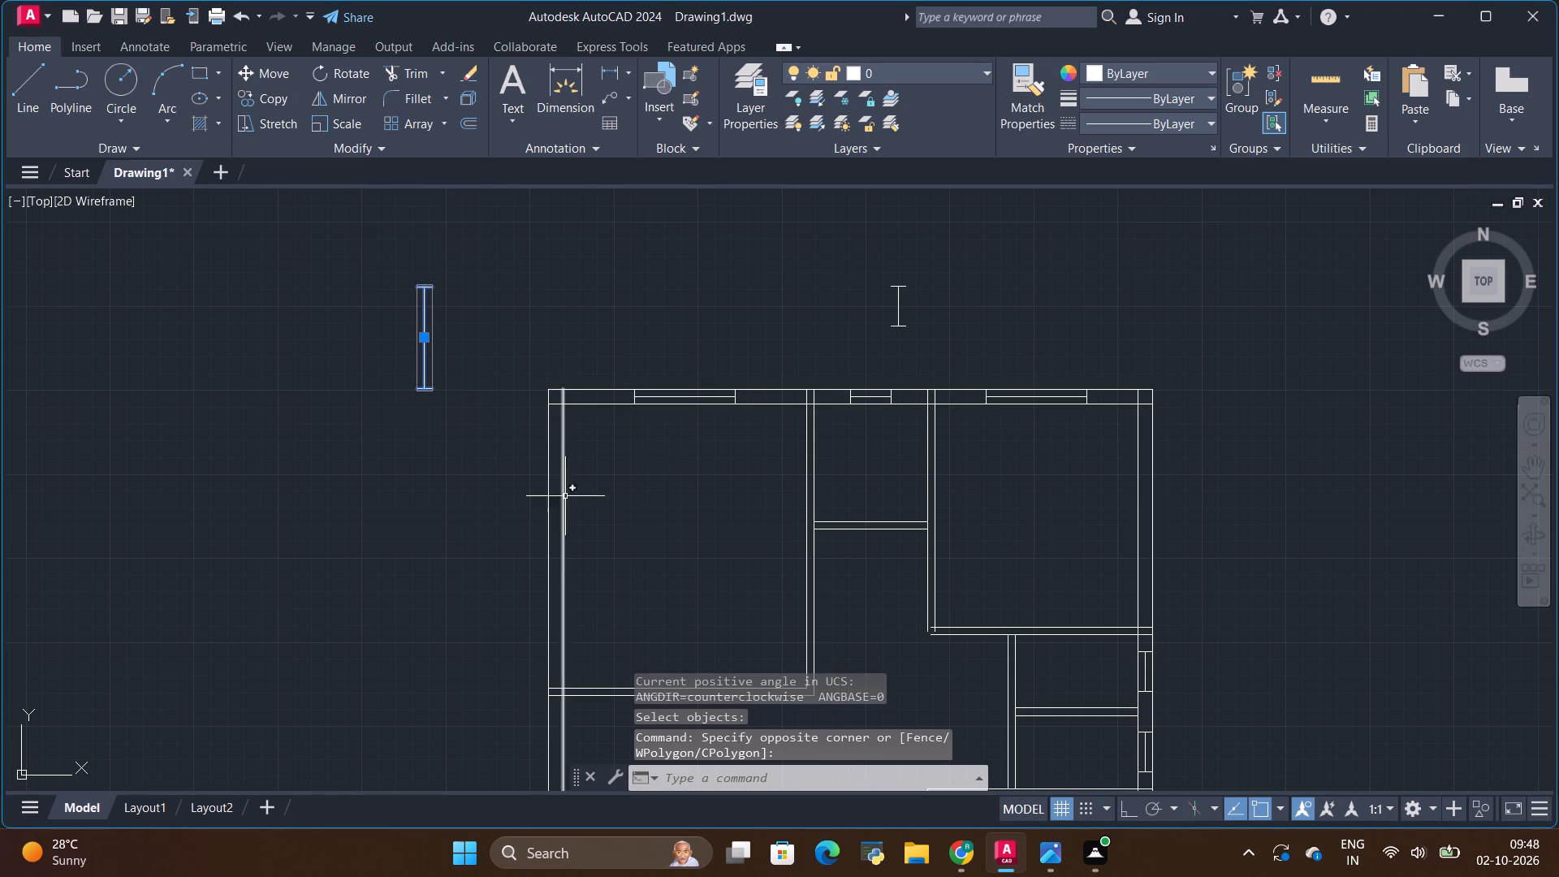
Draw a line along the left outer wall's inner face across the upper-left bedroom, from its lower wall to the top wall.
scroll(555, 392, "down", 1)
left_click(28, 89)
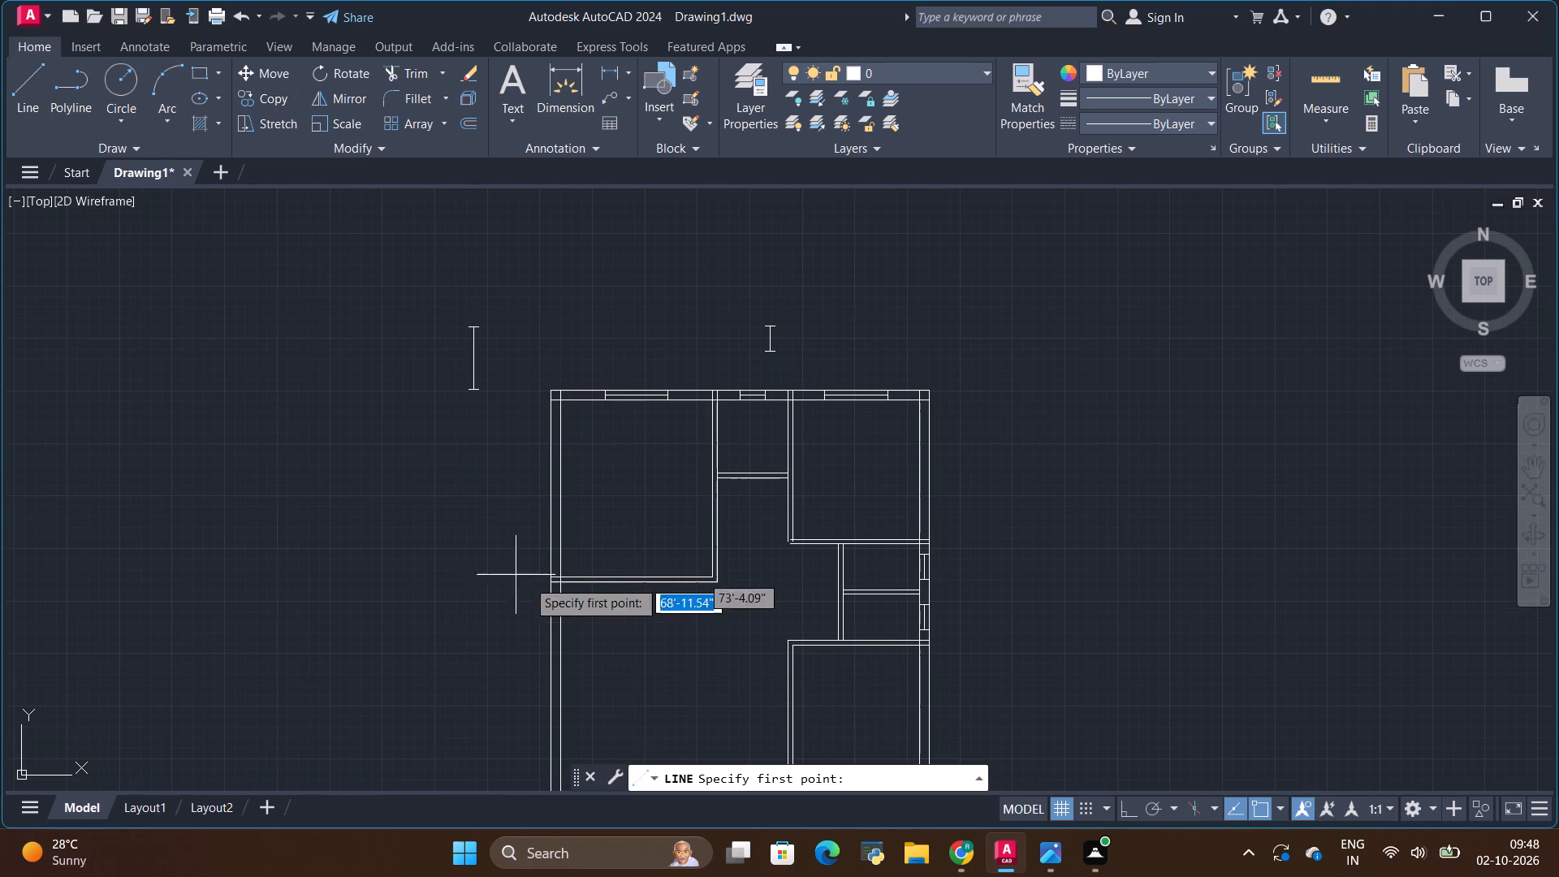
scroll(571, 534, "up", 2)
left_click(538, 645)
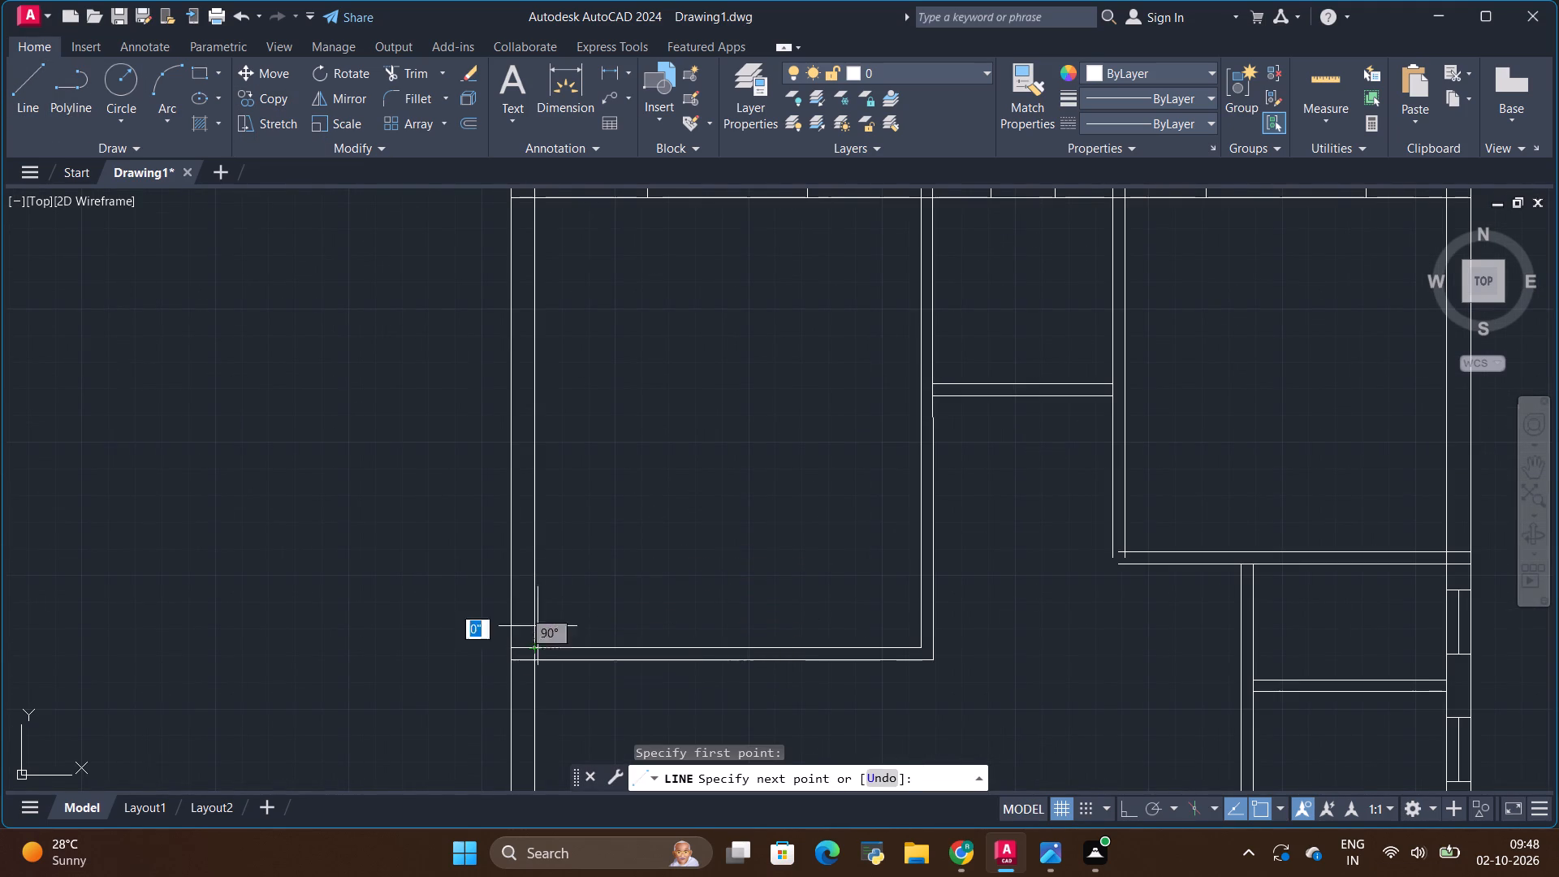
left_click(532, 196)
scroll(532, 420, "down", 2)
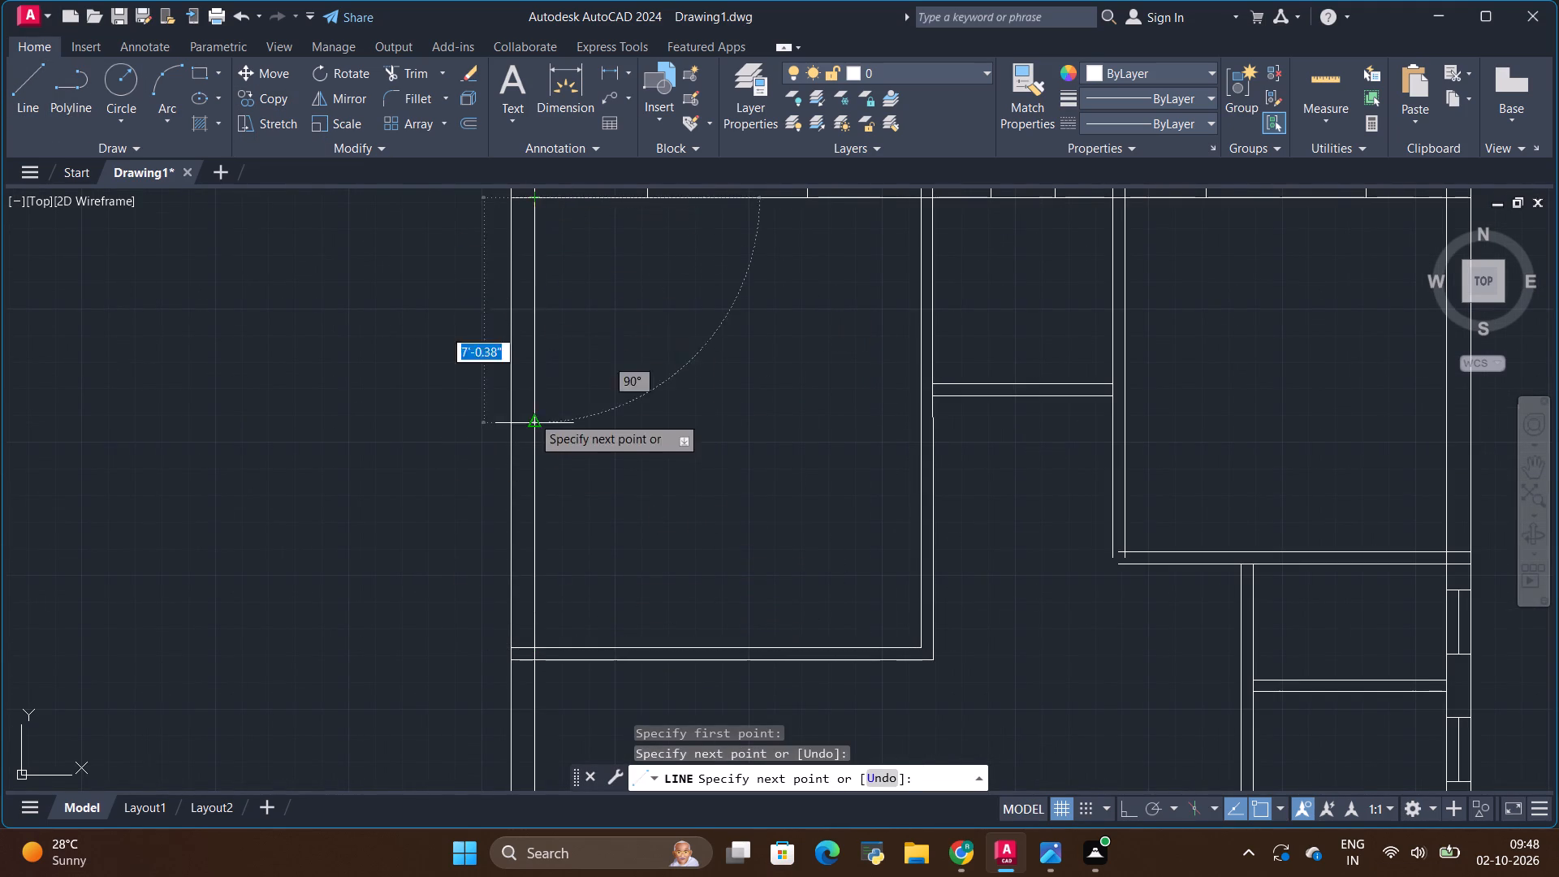
scroll(531, 397, "down", 1)
key("Escape")
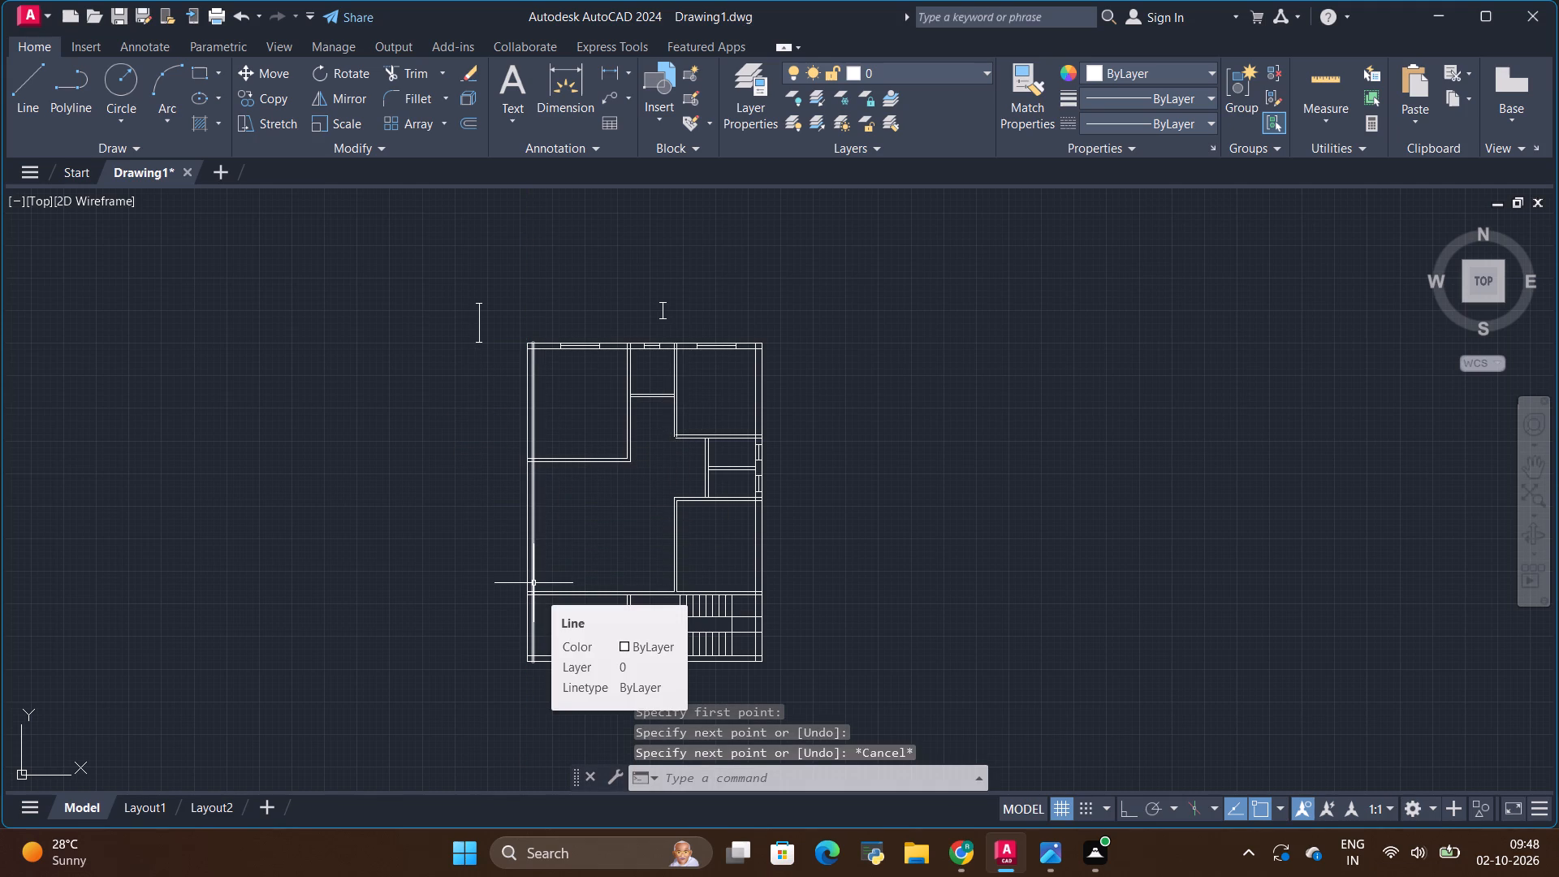
Draw a line along the left outer wall's inner face across the large middle room, between its upper and lower horizontal walls.
left_click(24, 84)
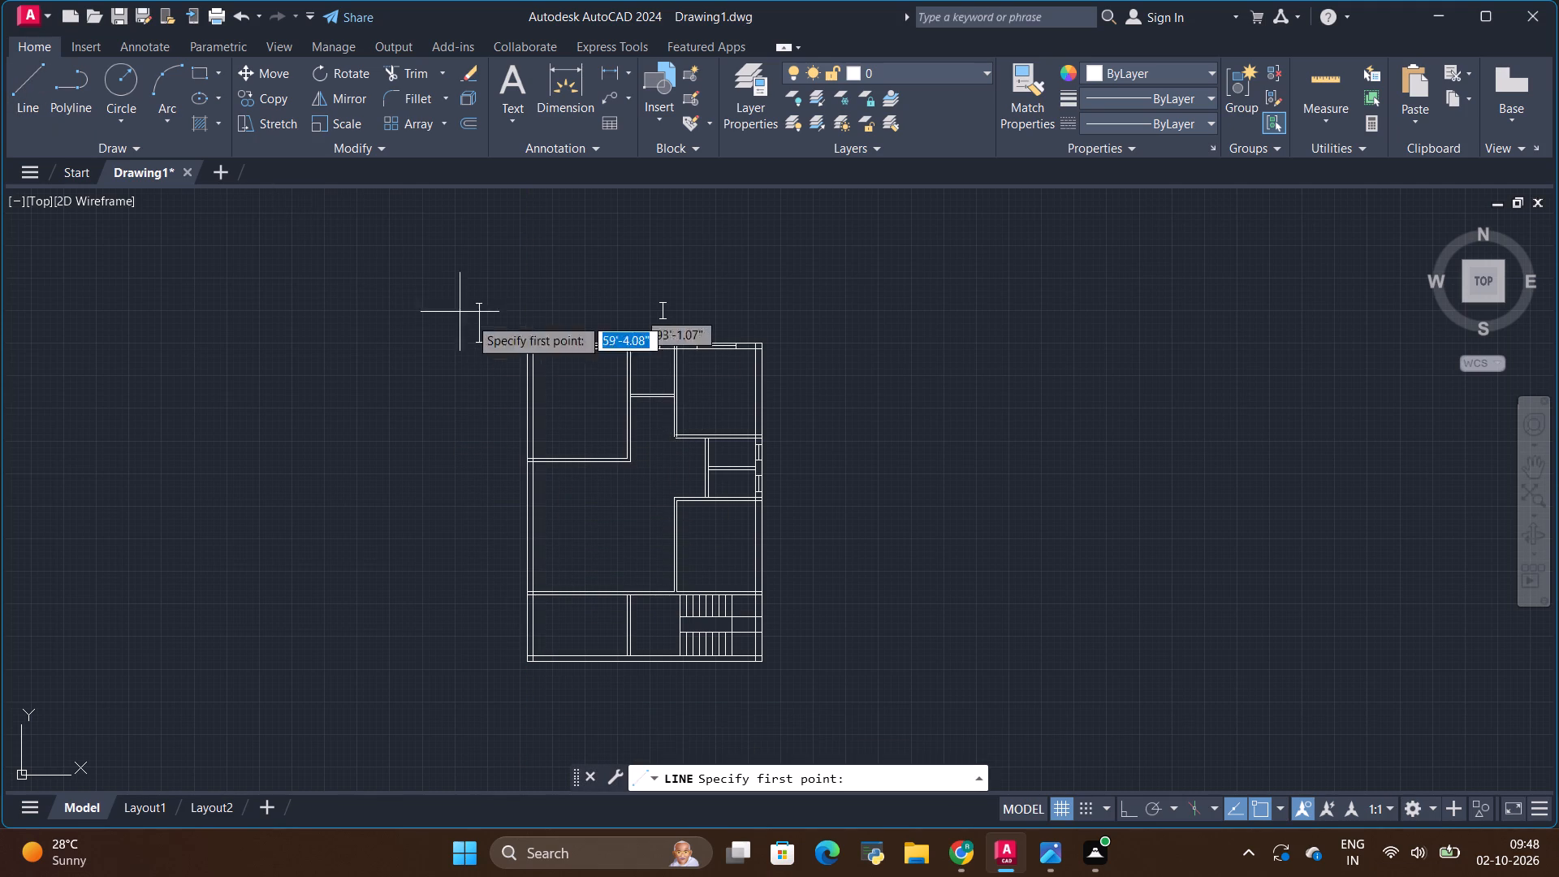
scroll(667, 513, "up", 1)
left_click(443, 434)
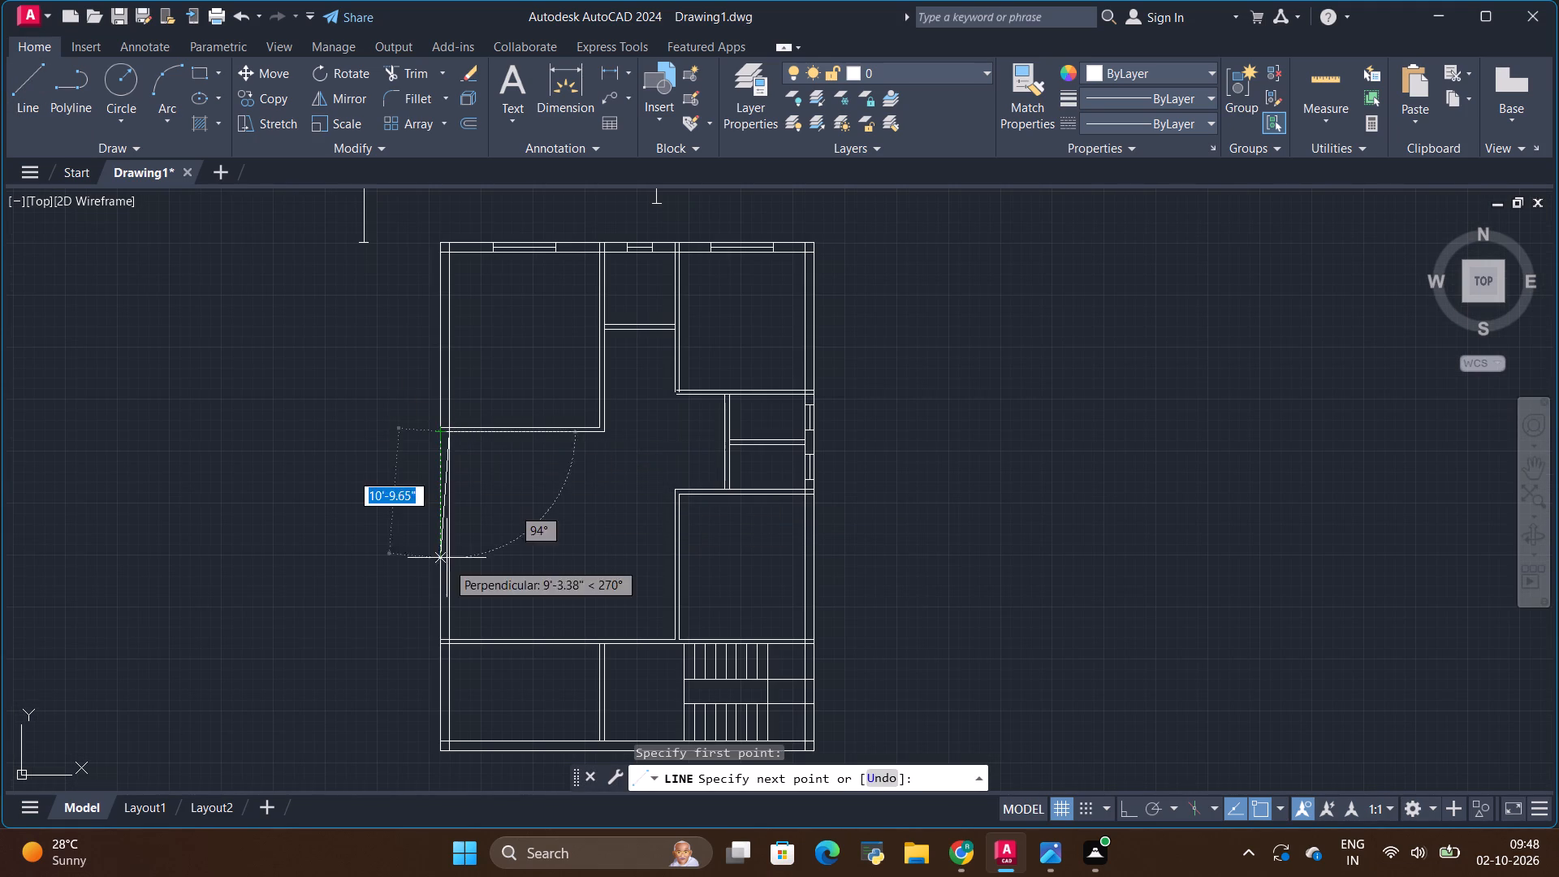
left_click(451, 638)
key("Escape")
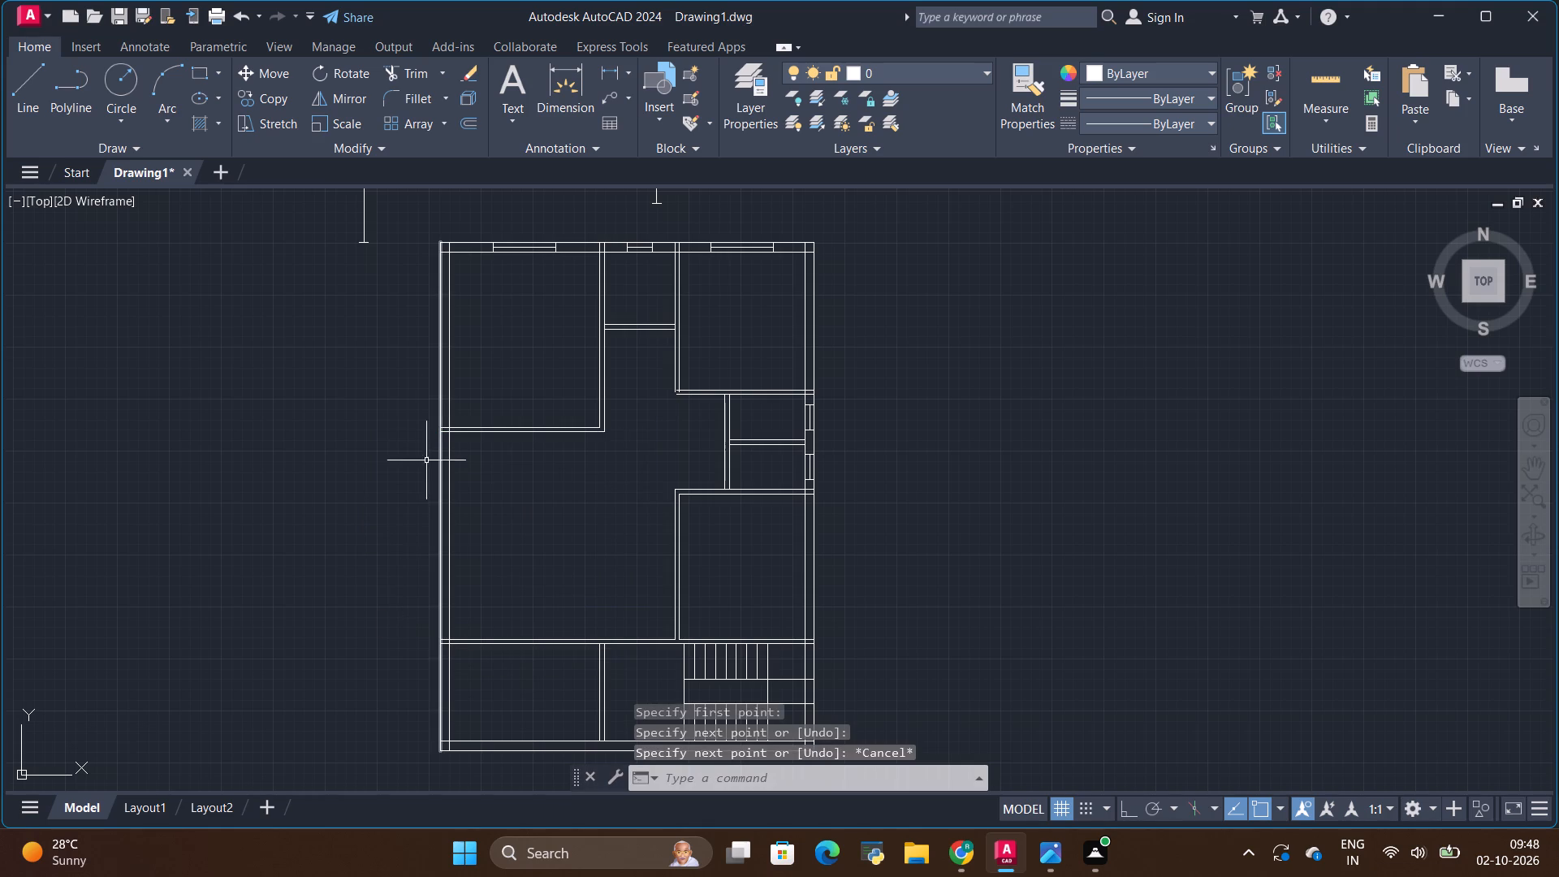
Copy the vertical window to the empty space just outside the left outer wall, beside the upper-left bedroom.
left_click(370, 240)
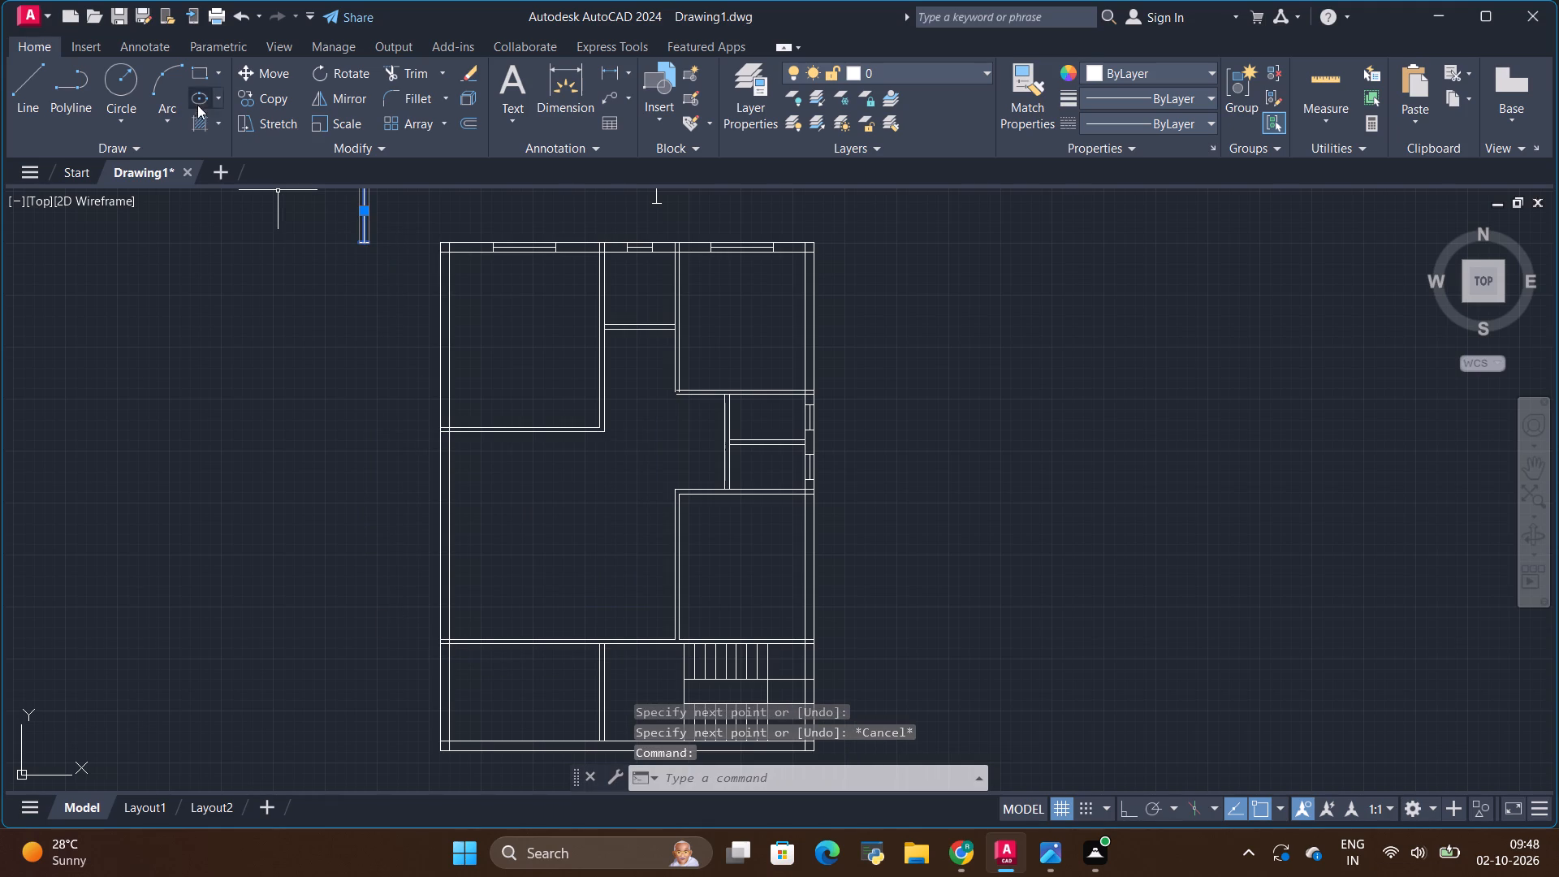
left_click(271, 100)
scroll(353, 256, "up", 2)
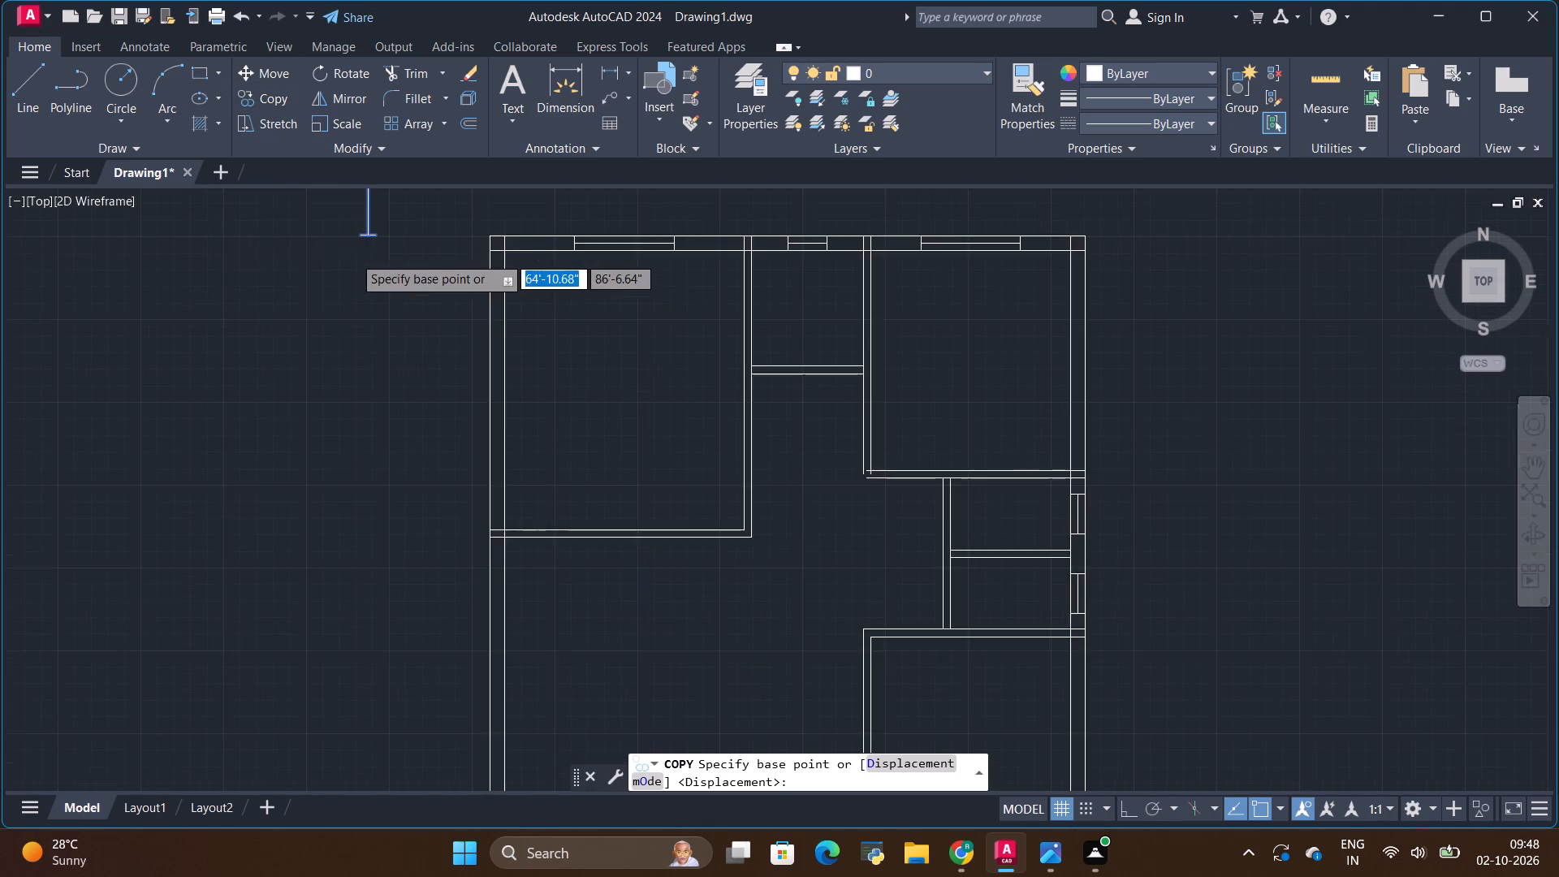
scroll(353, 256, "up", 1)
left_click(361, 201)
scroll(408, 477, "down", 2)
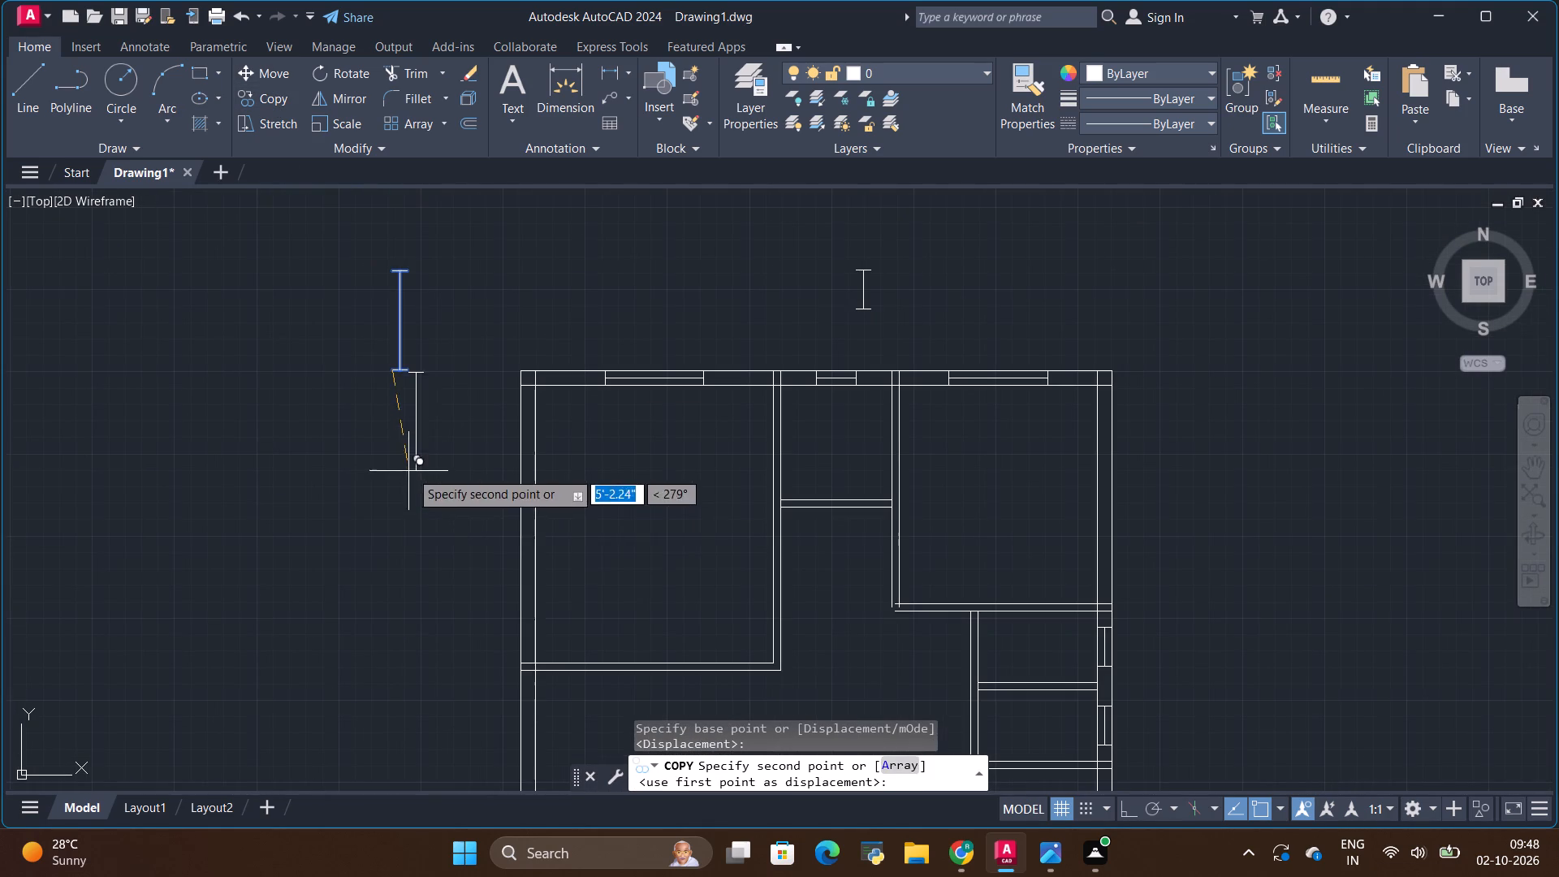
left_click(446, 538)
key("Escape")
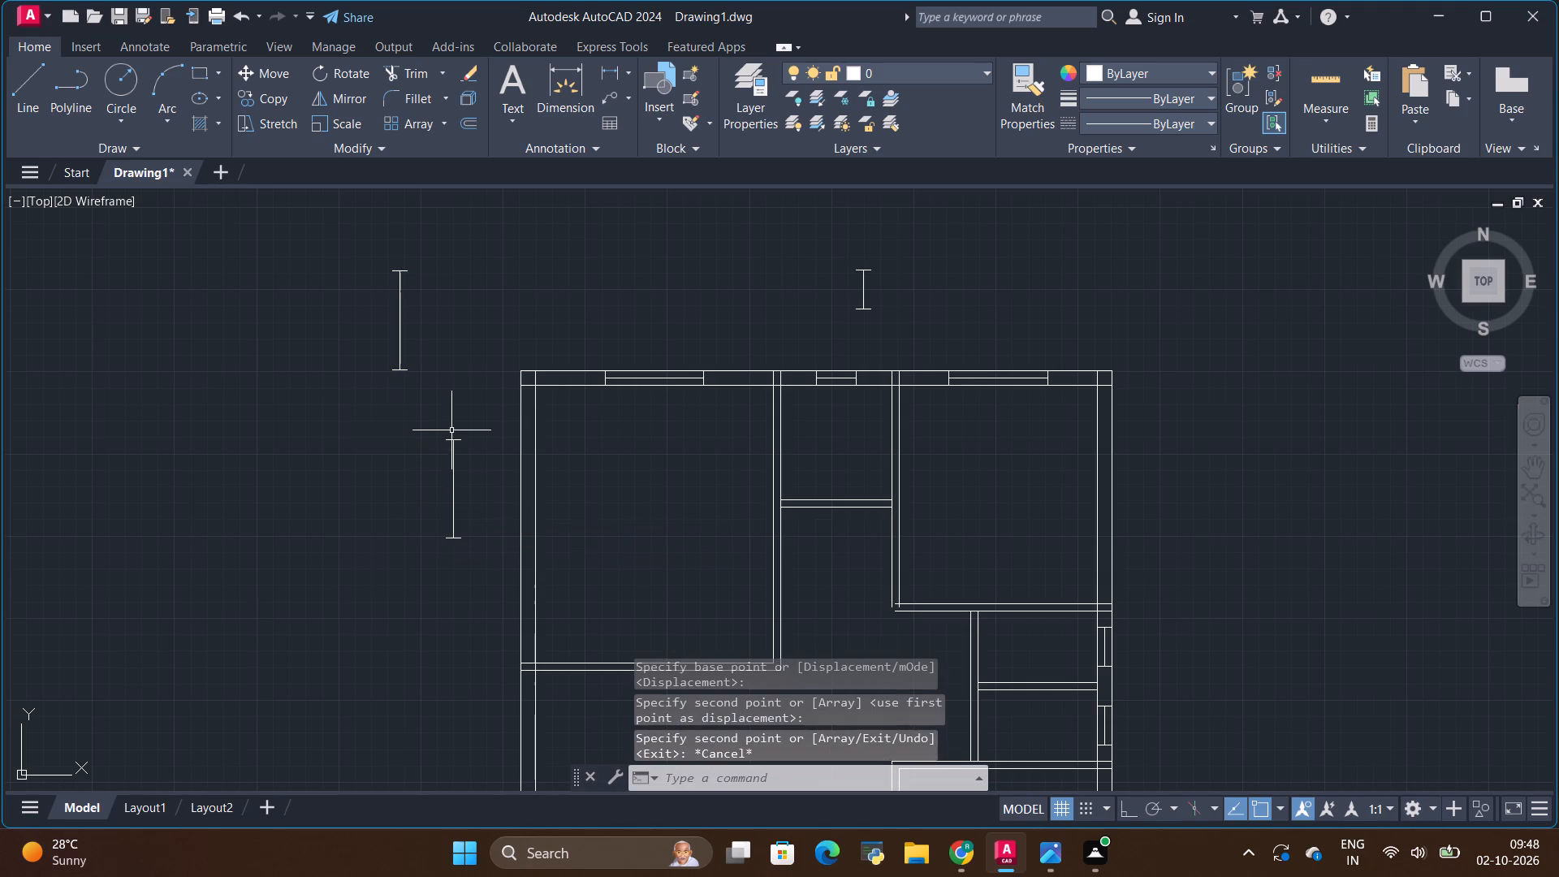
Copy the vertical window beside the upper-left bedroom by its midpoint to the middle of the large room's left wall line.
left_click(451, 457)
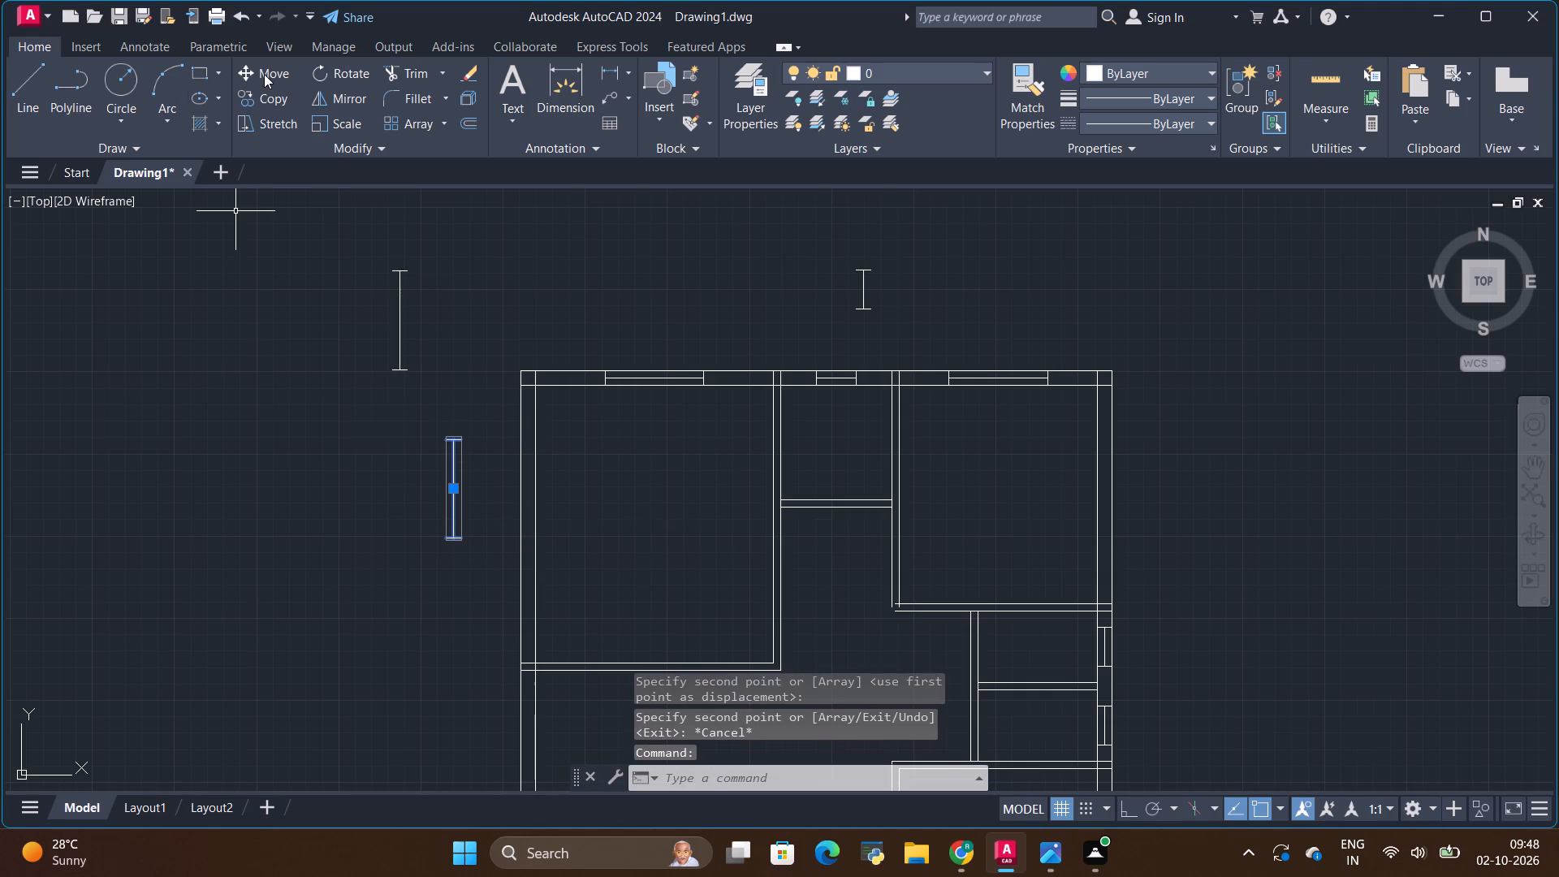
left_click(256, 99)
scroll(445, 487, "up", 1)
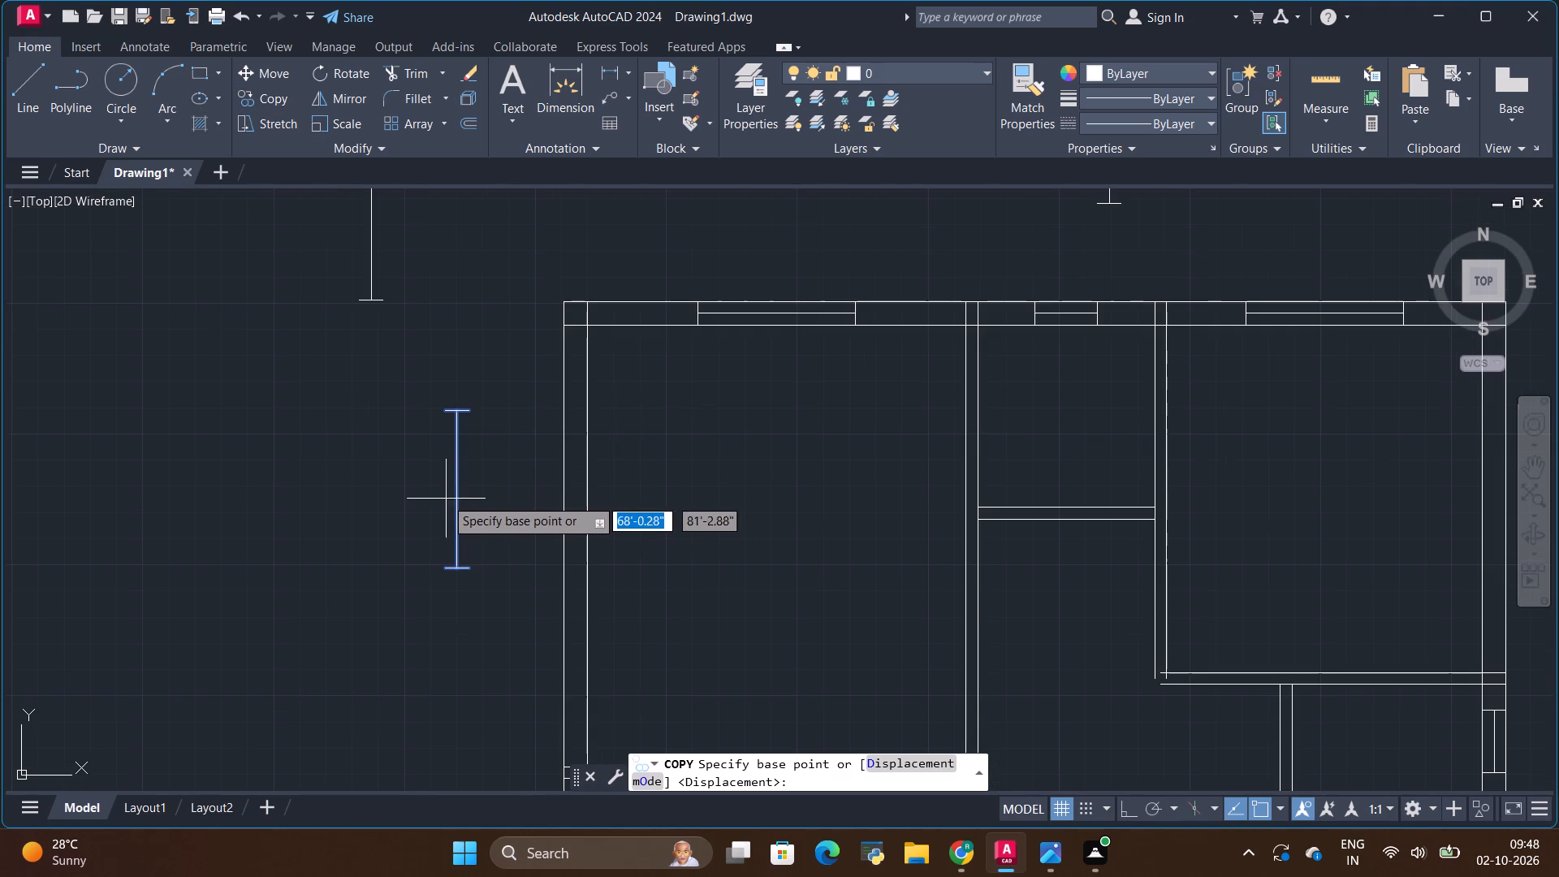
left_click(459, 490)
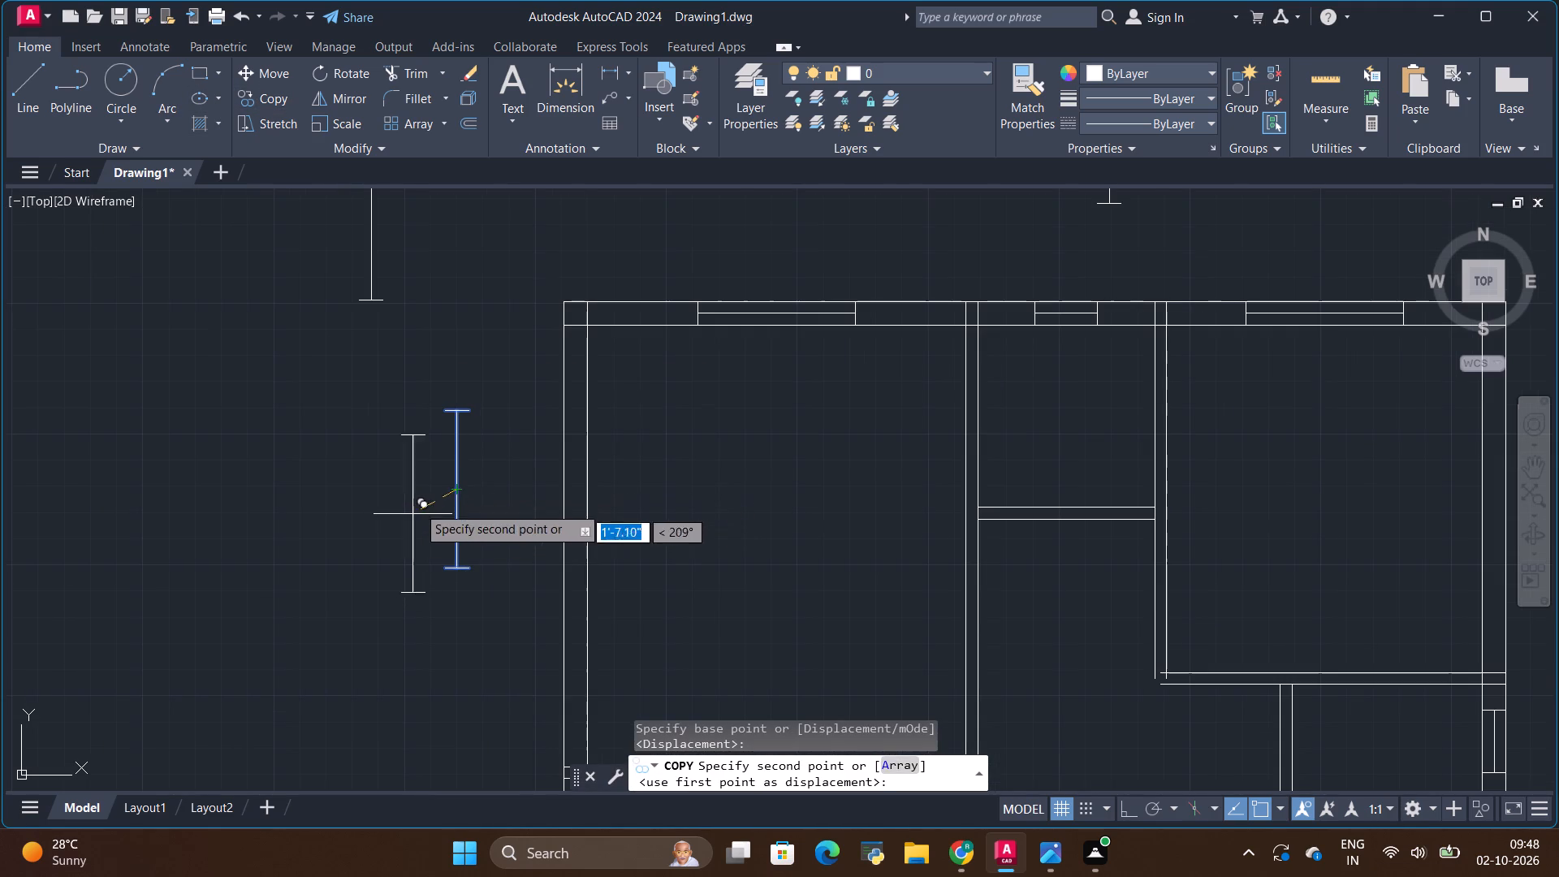
scroll(437, 489, "down", 2)
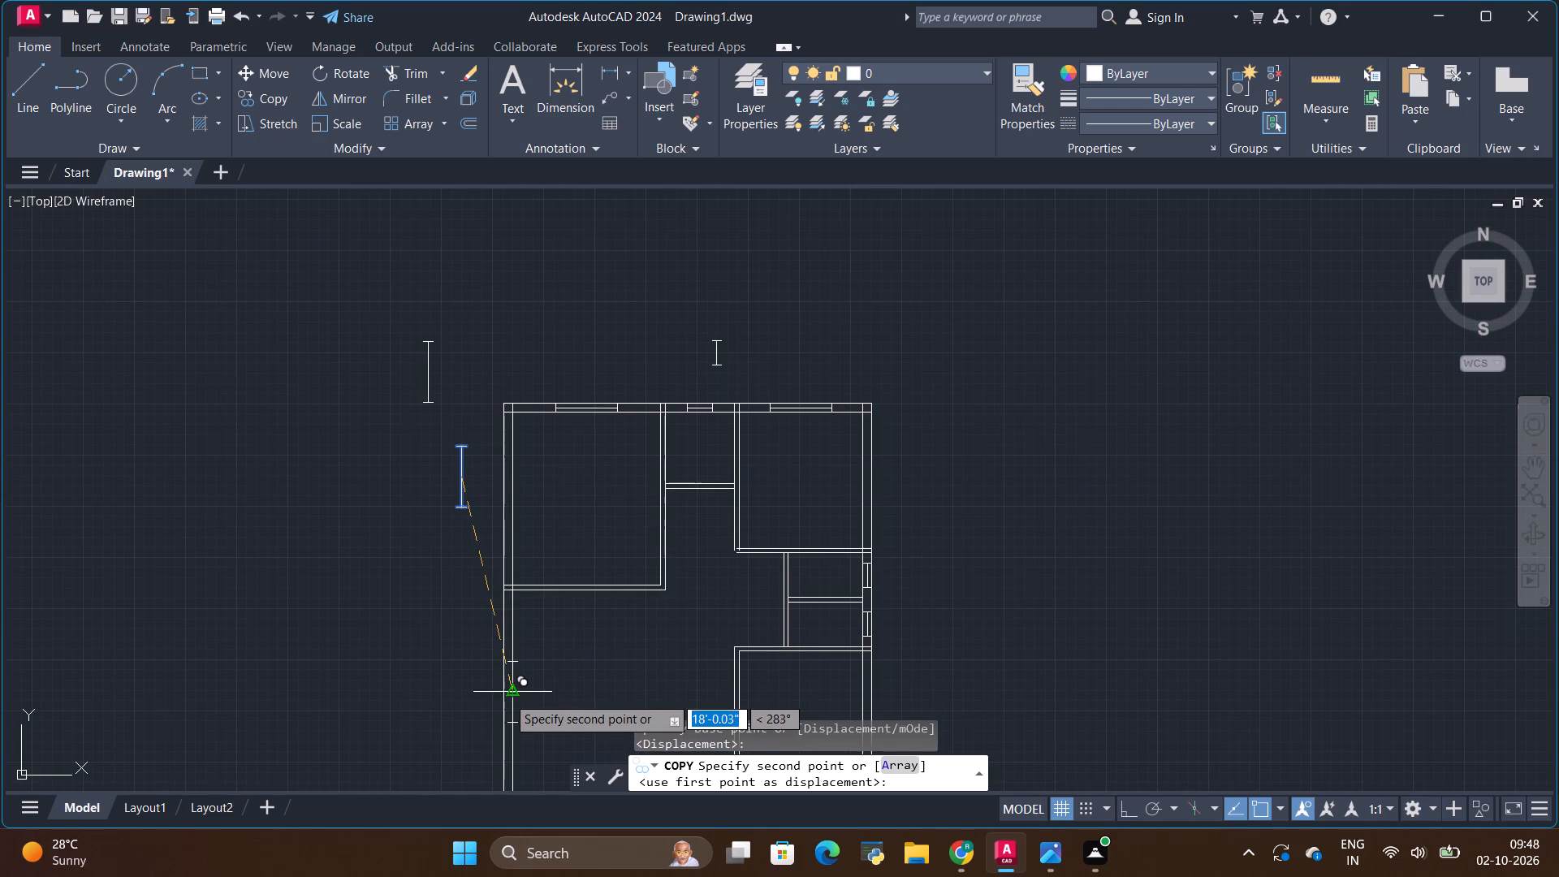
scroll(507, 696, "up", 1)
scroll(493, 642, "down", 3)
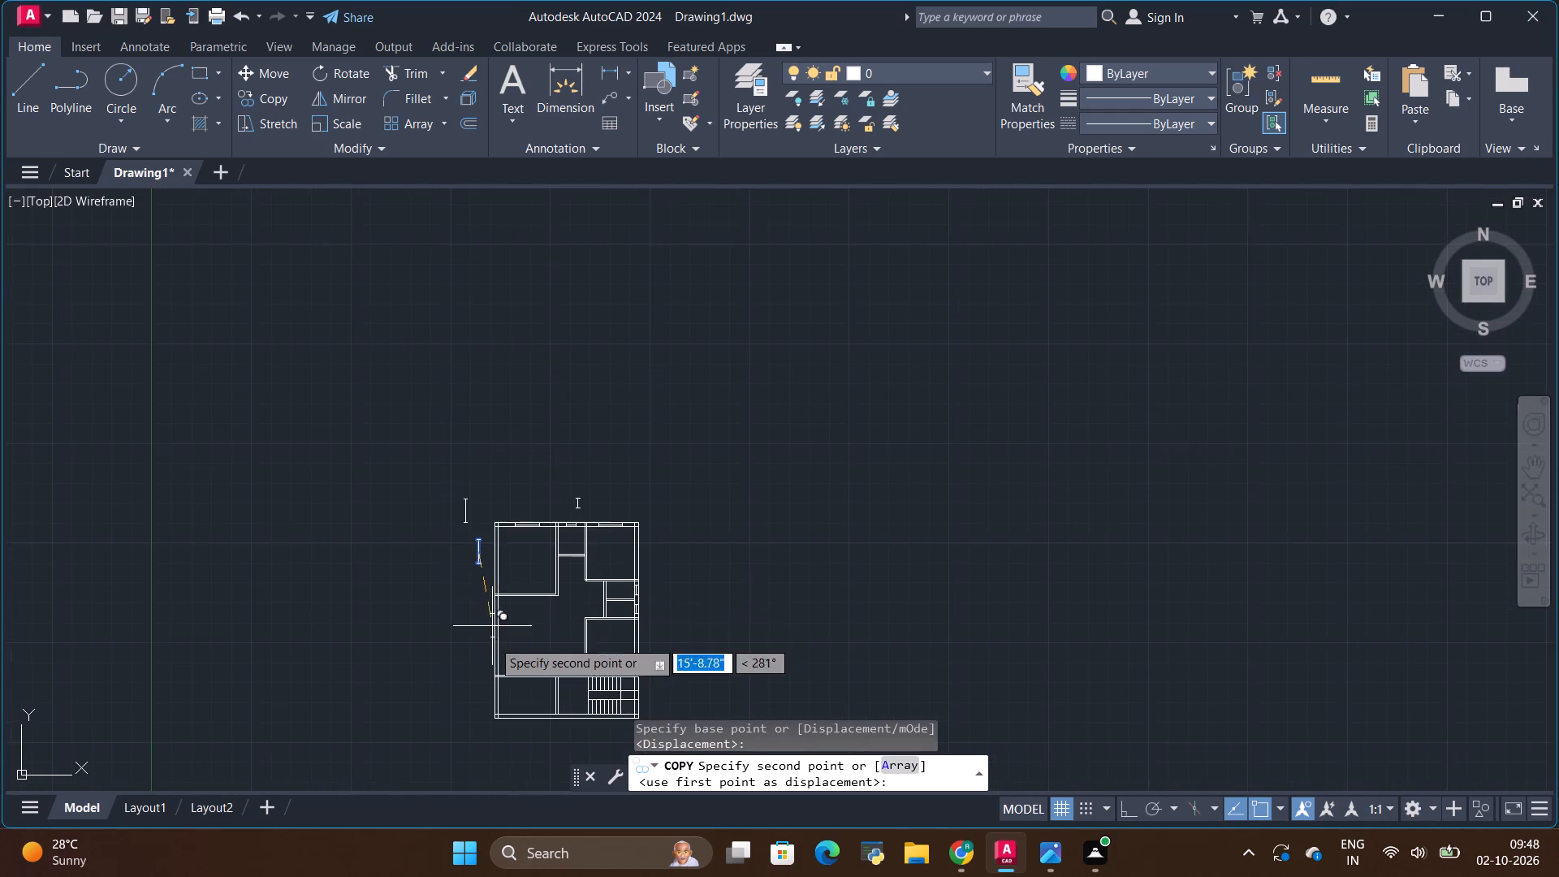
scroll(492, 669, "up", 3)
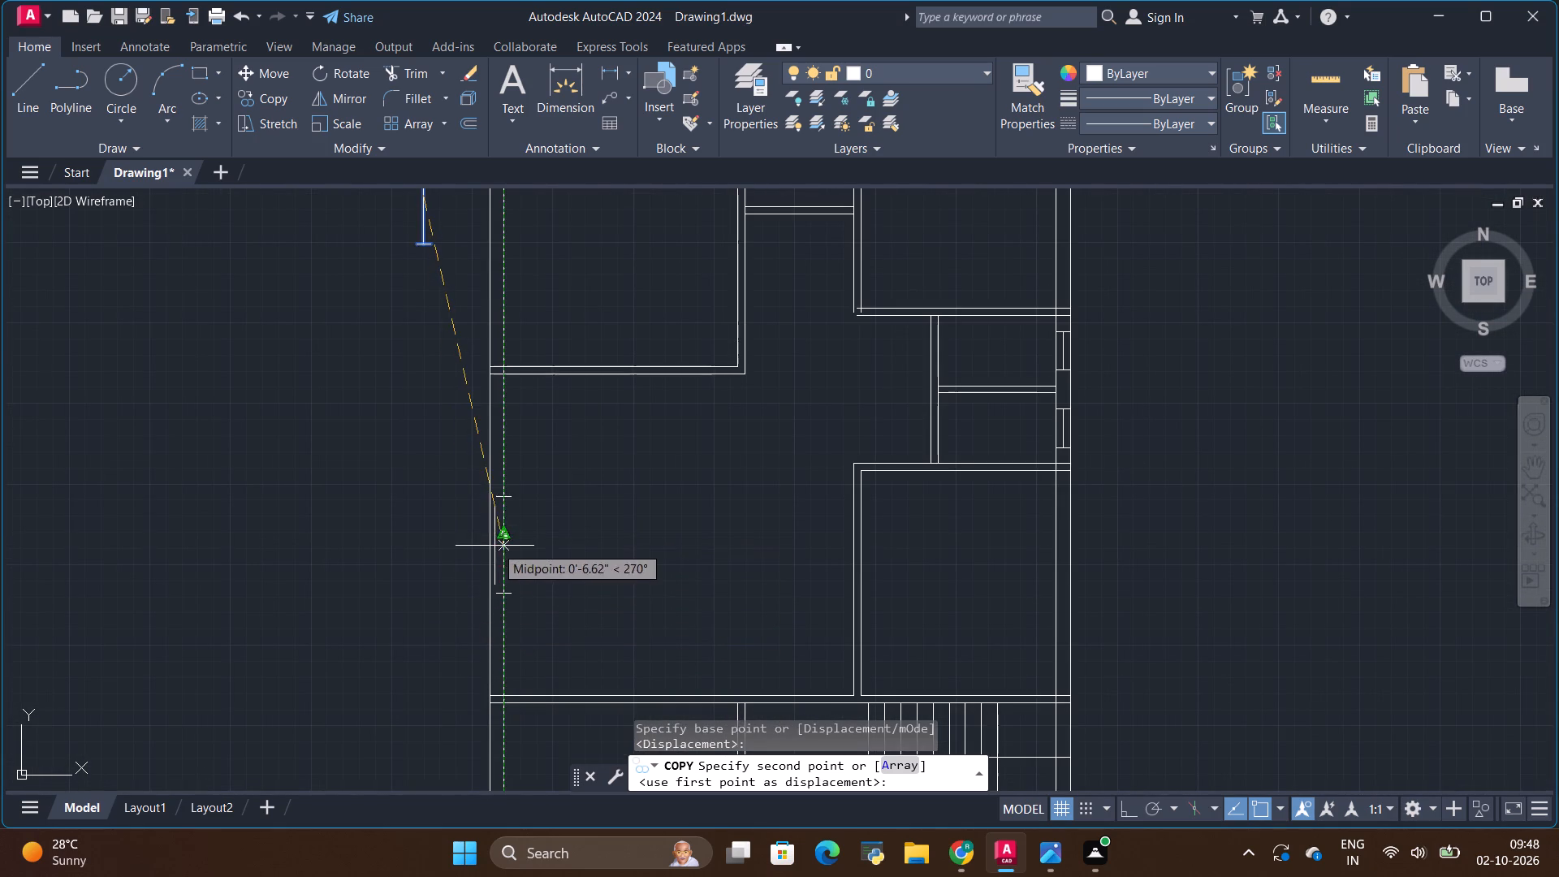
scroll(494, 546, "up", 2)
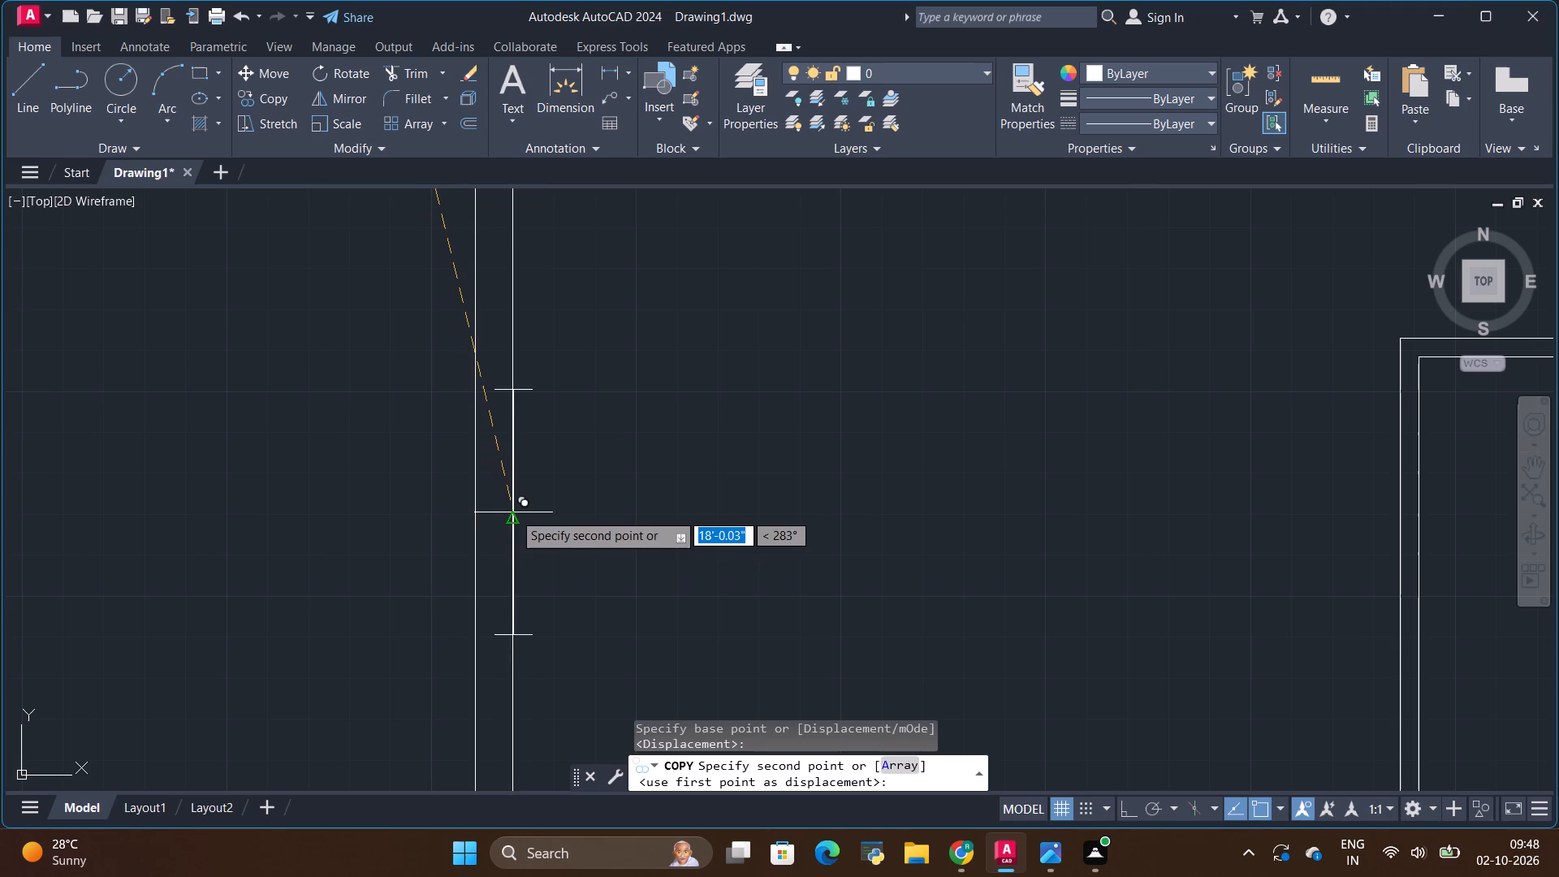
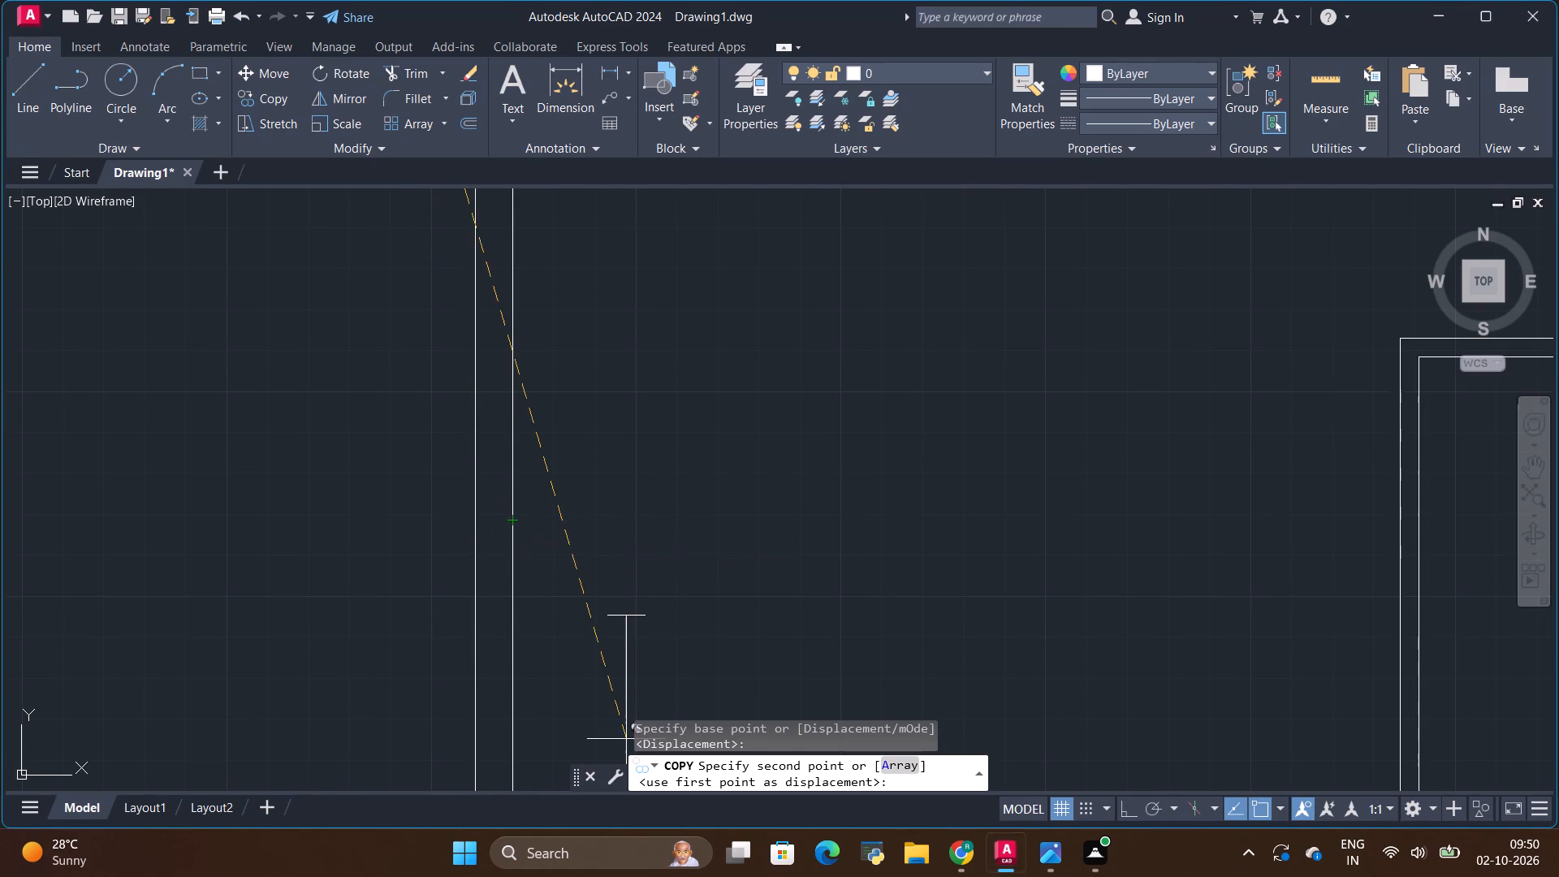
Copy the vertical window outside the upper-left bedroom by its upper corner to the midpoint of the living room's left wall line.
scroll(924, 322, "down", 1)
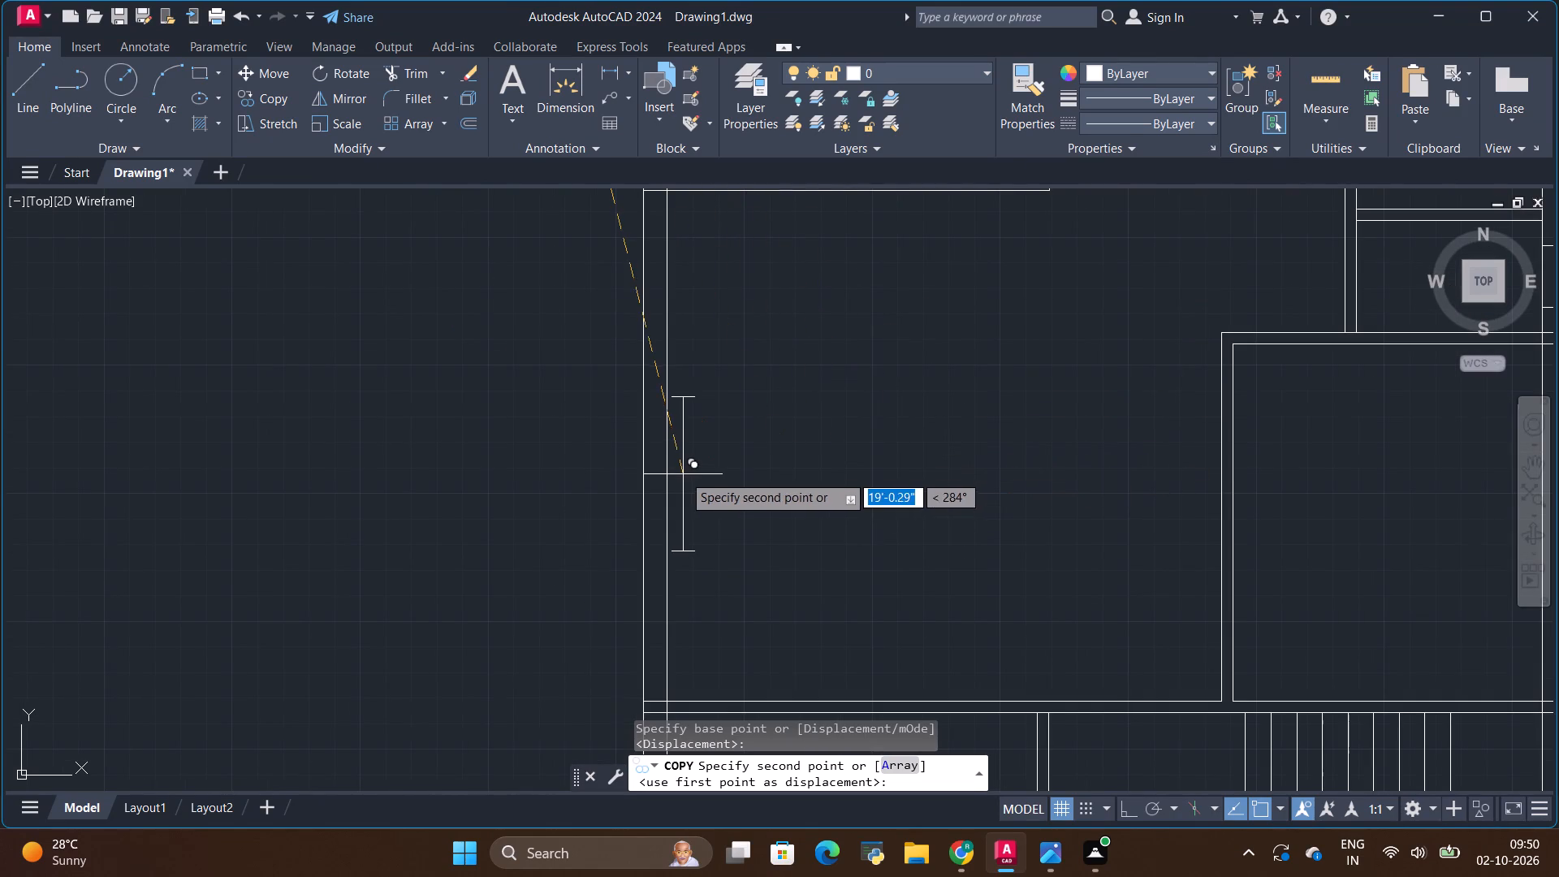
key("Escape")
scroll(533, 479, "down", 3)
scroll(541, 294, "up", 2)
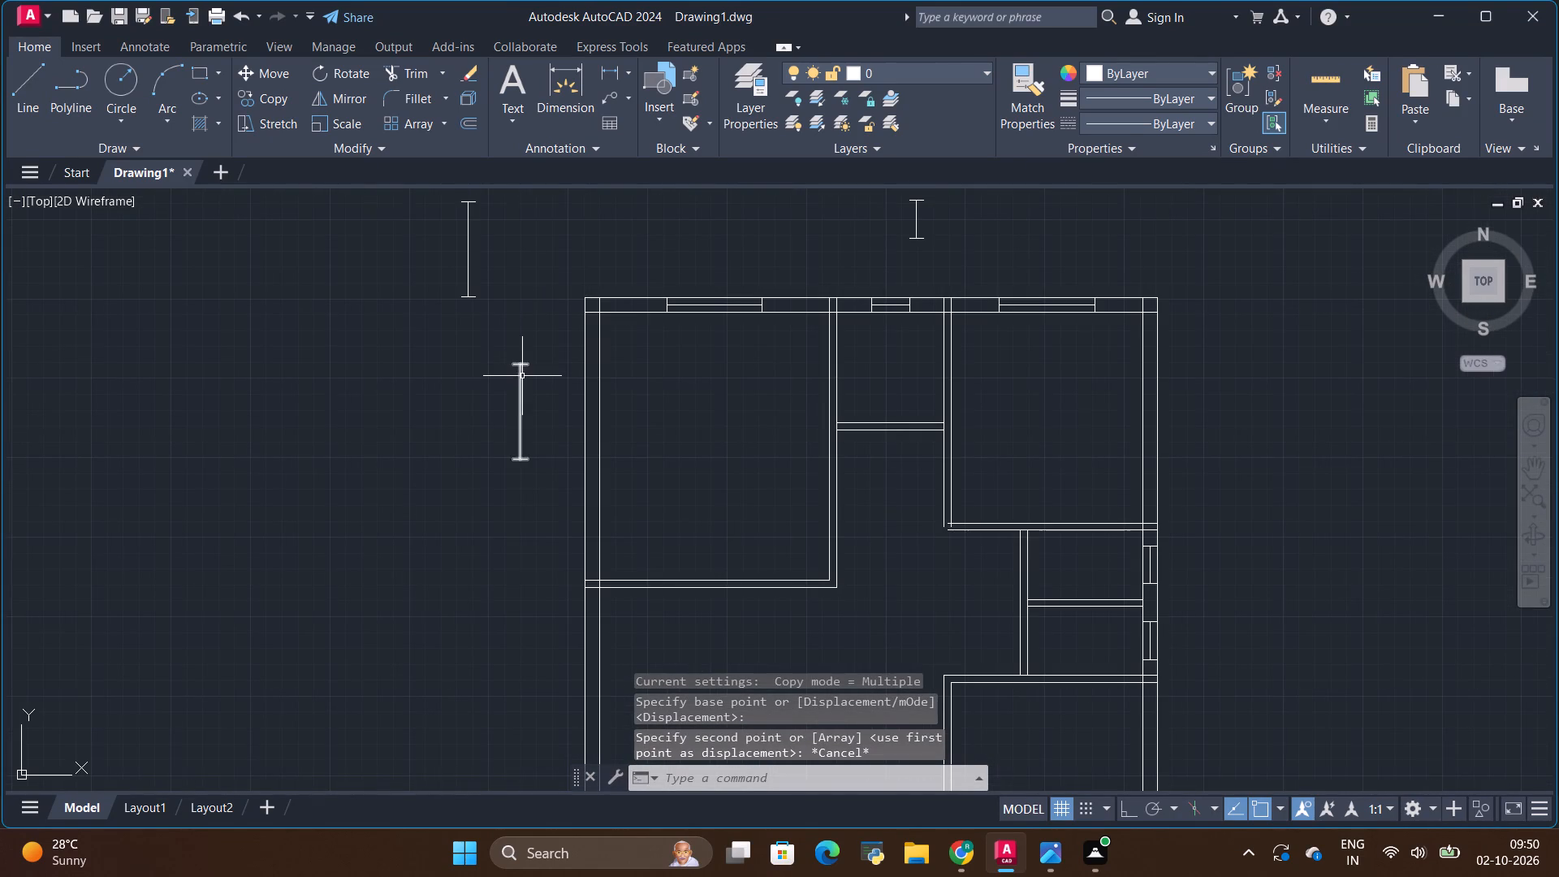
left_click(517, 384)
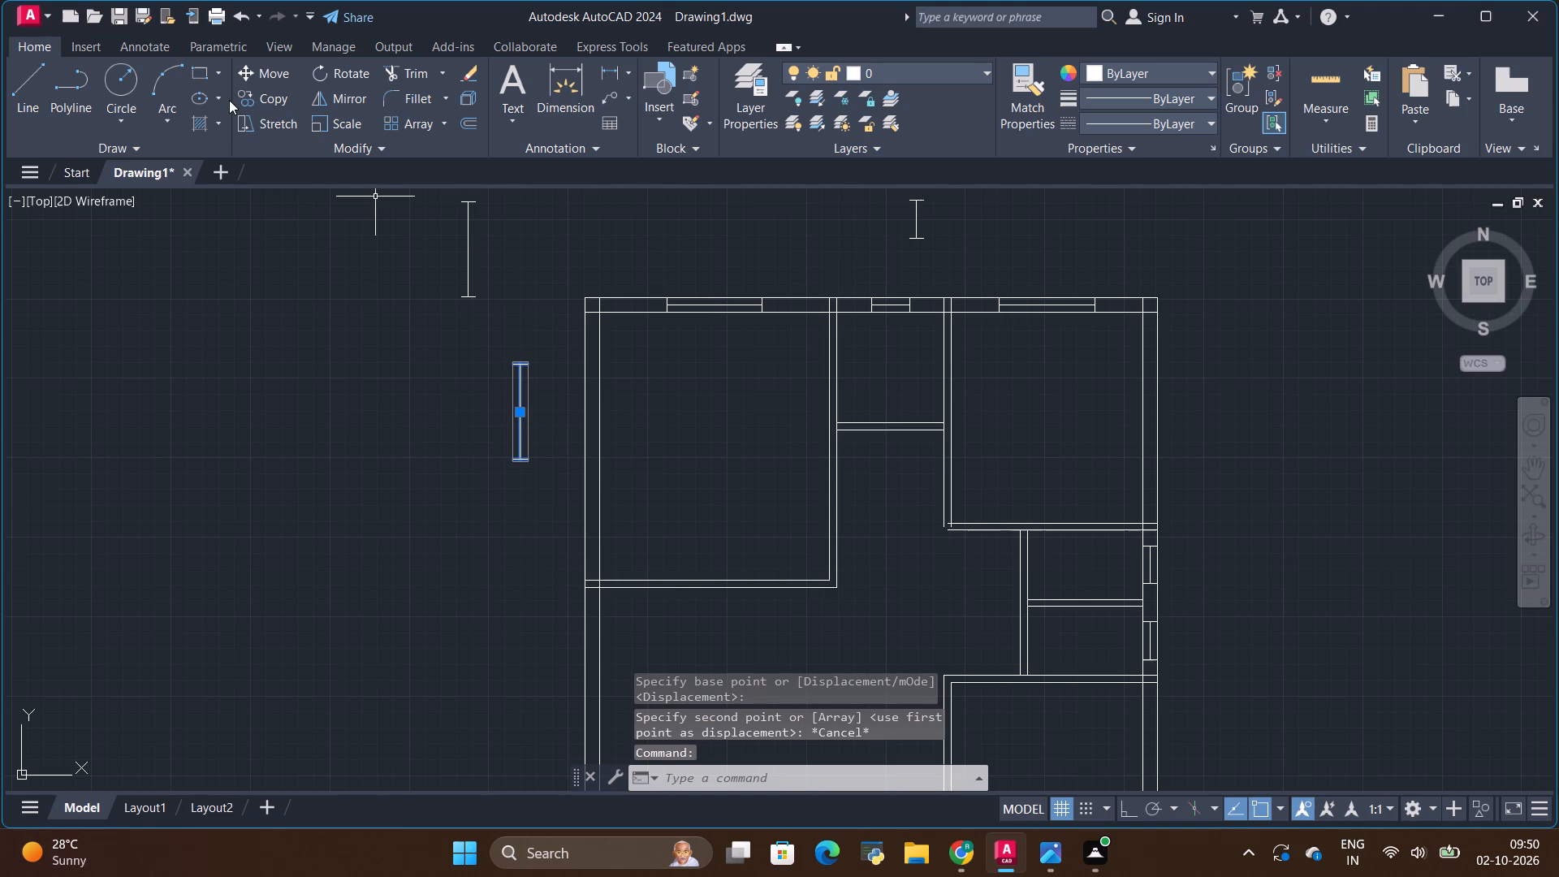
left_click(247, 97)
scroll(506, 417, "up", 2)
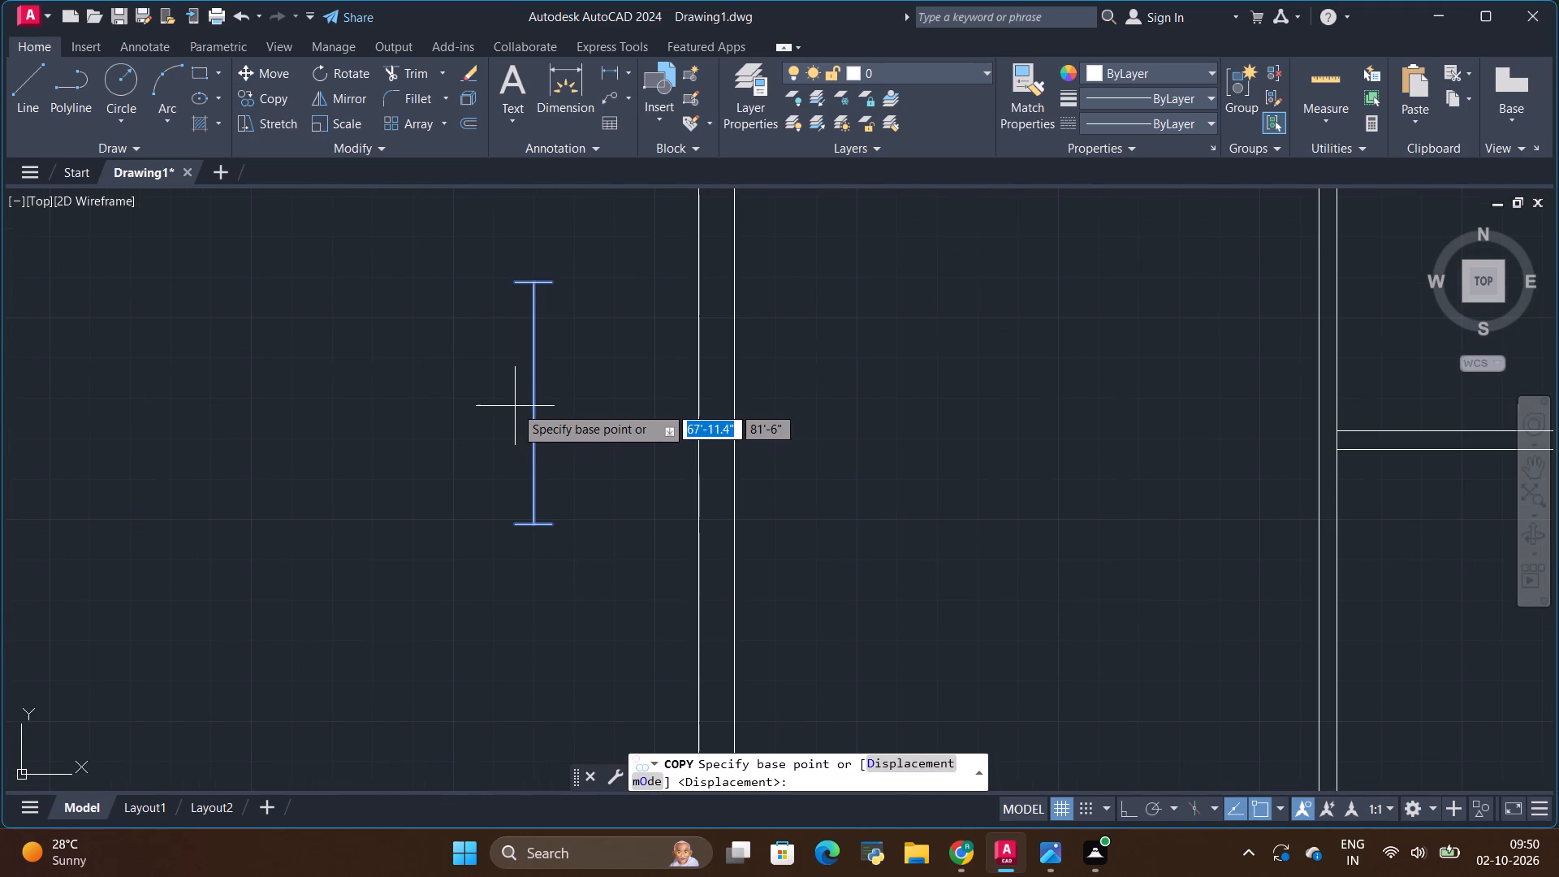
left_click(546, 279)
scroll(486, 347, "down", 3)
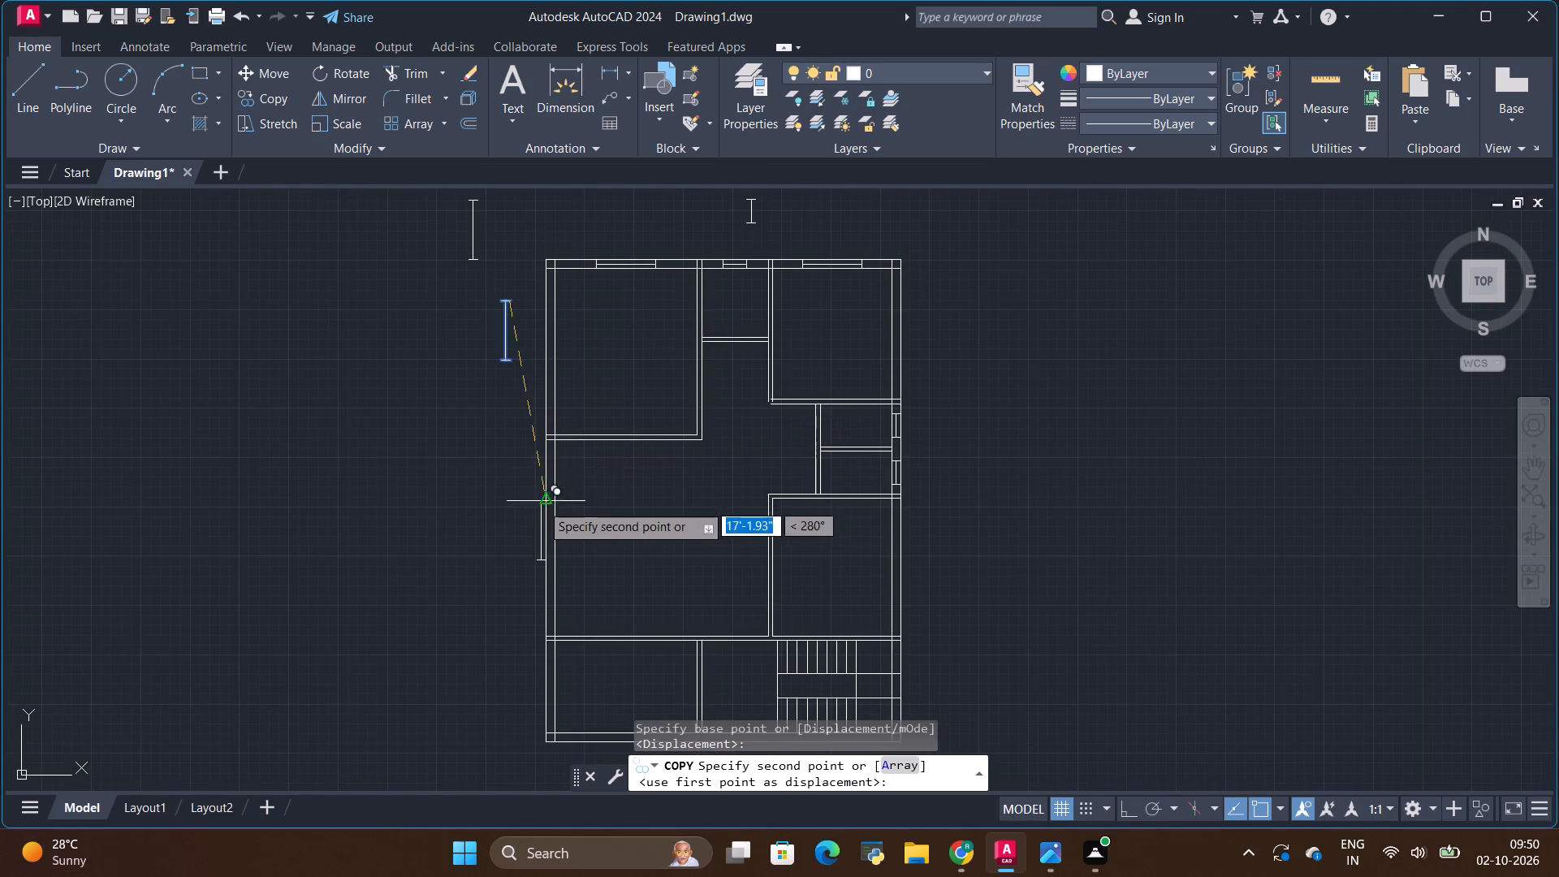
scroll(533, 547, "up", 2)
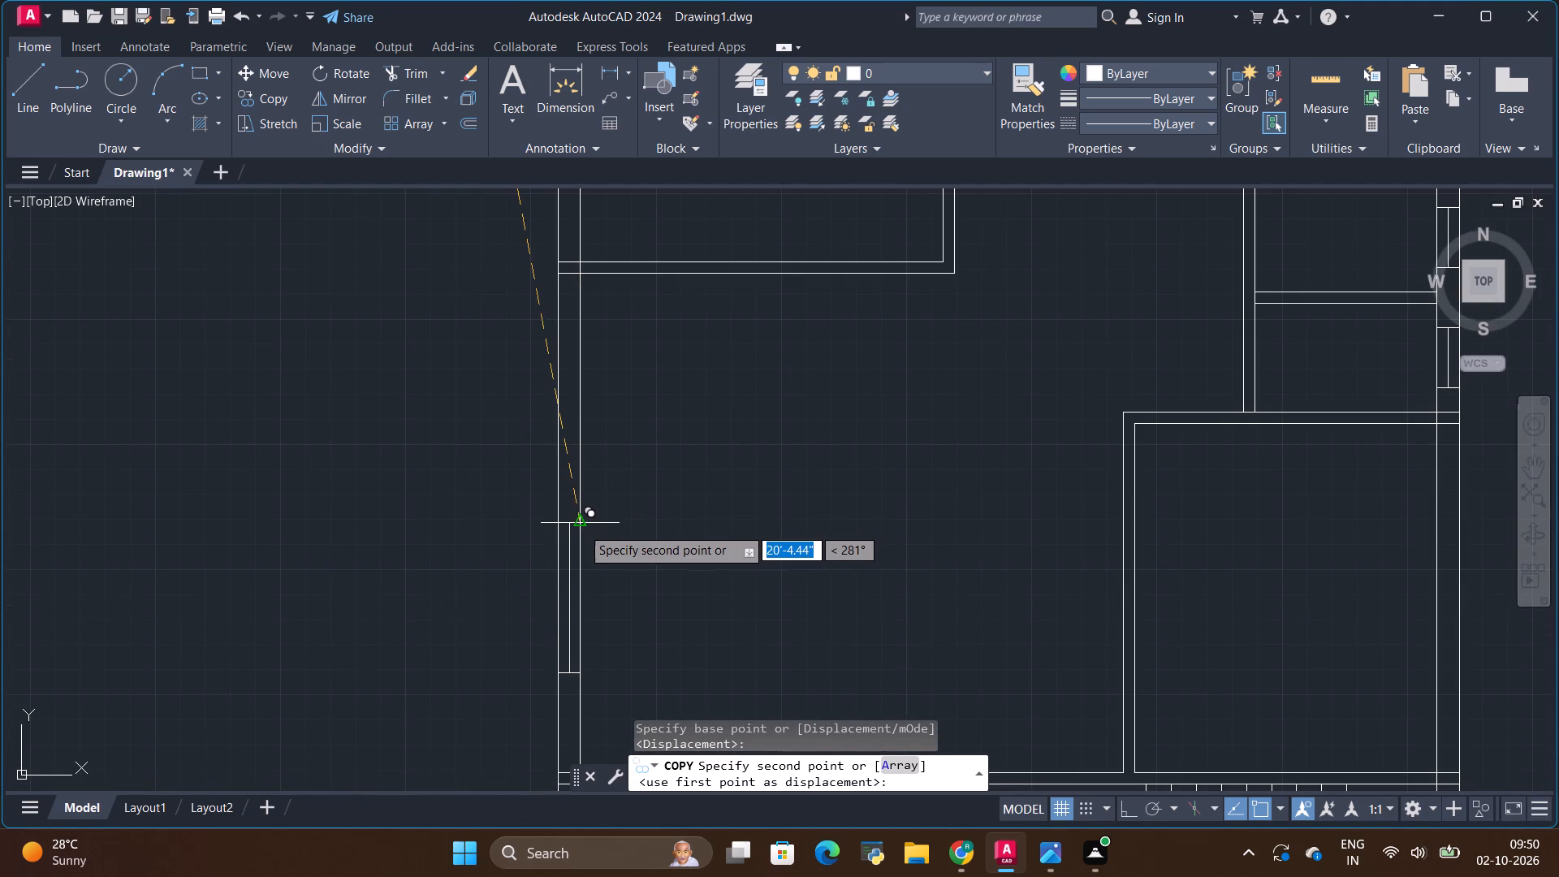
left_click(580, 527)
key("Escape")
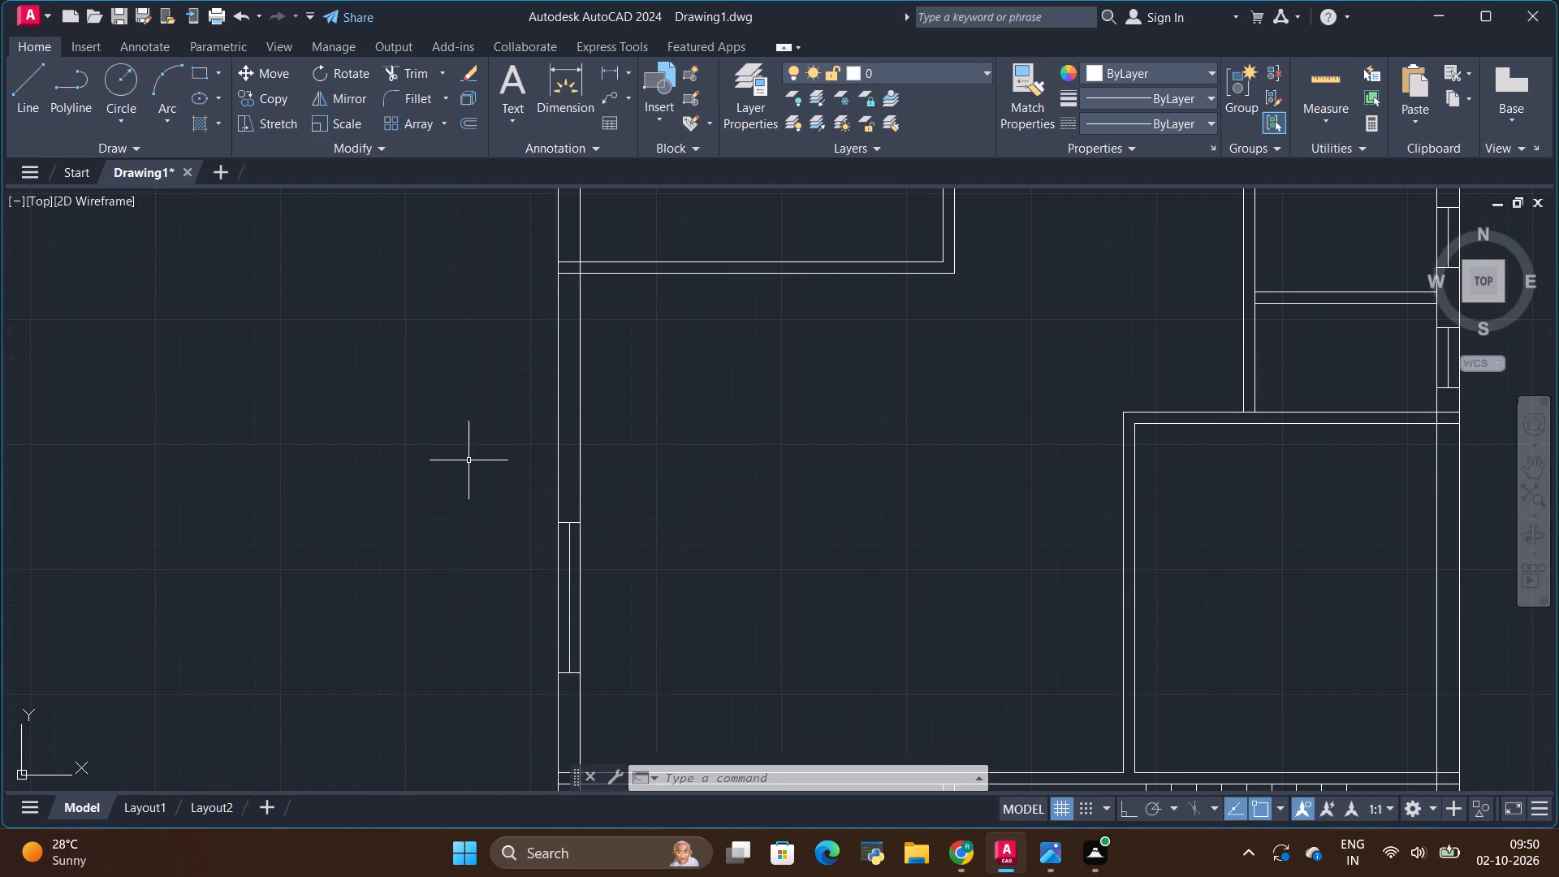
Move the living room window up 2'-6" along the left outer wall, centring it on the wall line's midpoint.
left_click(567, 556)
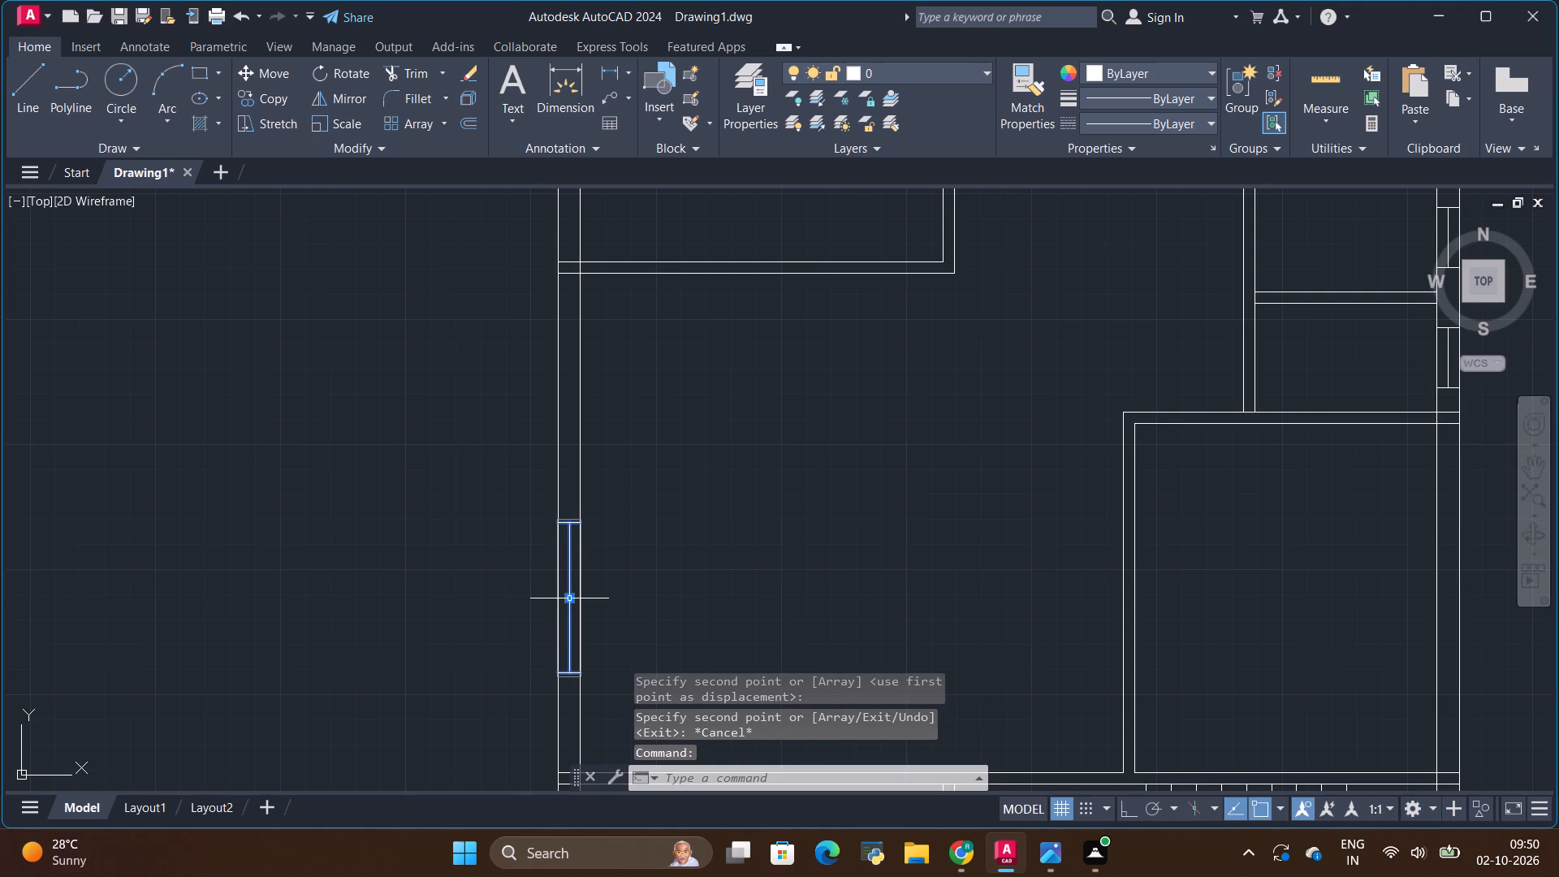
left_click(274, 71)
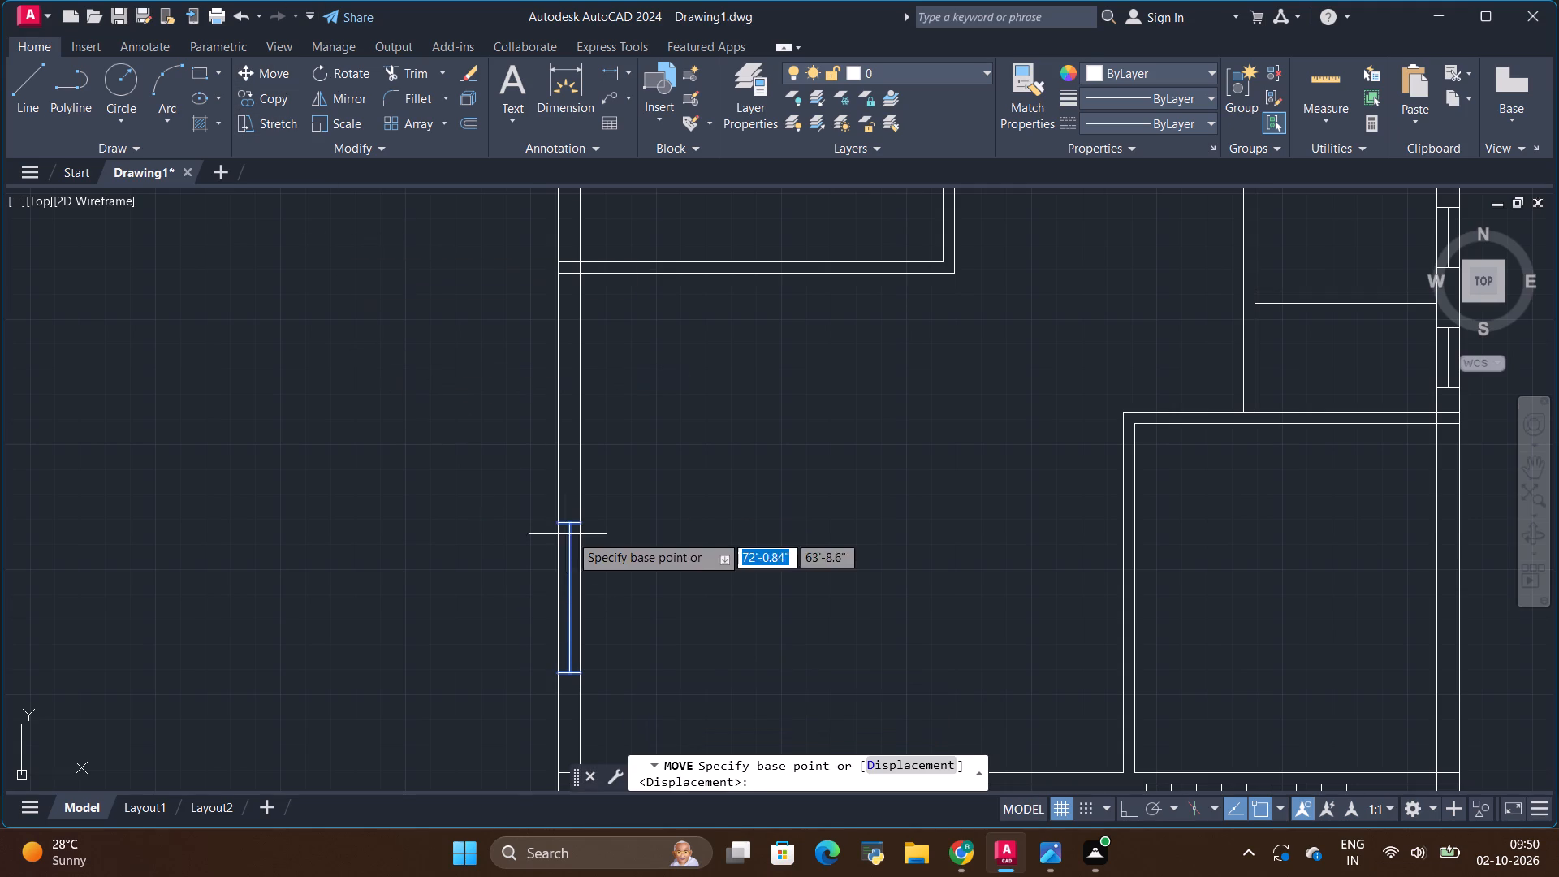
left_click(579, 595)
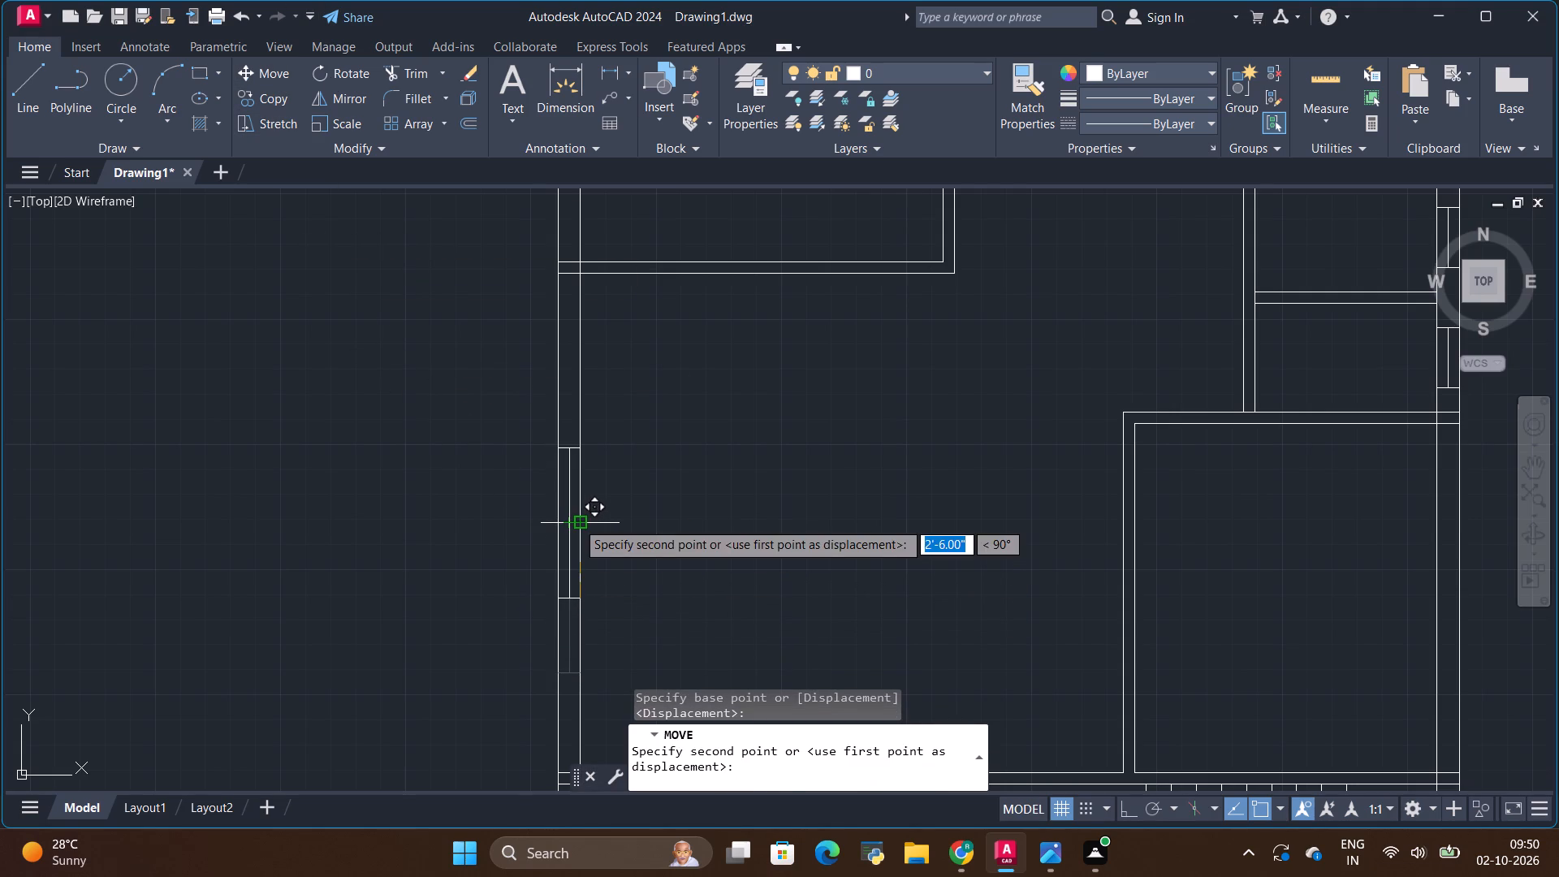
left_click(577, 521)
Copy the living room window by its middle to the midpoint of the upper-left bedroom's left wall line.
left_click(571, 530)
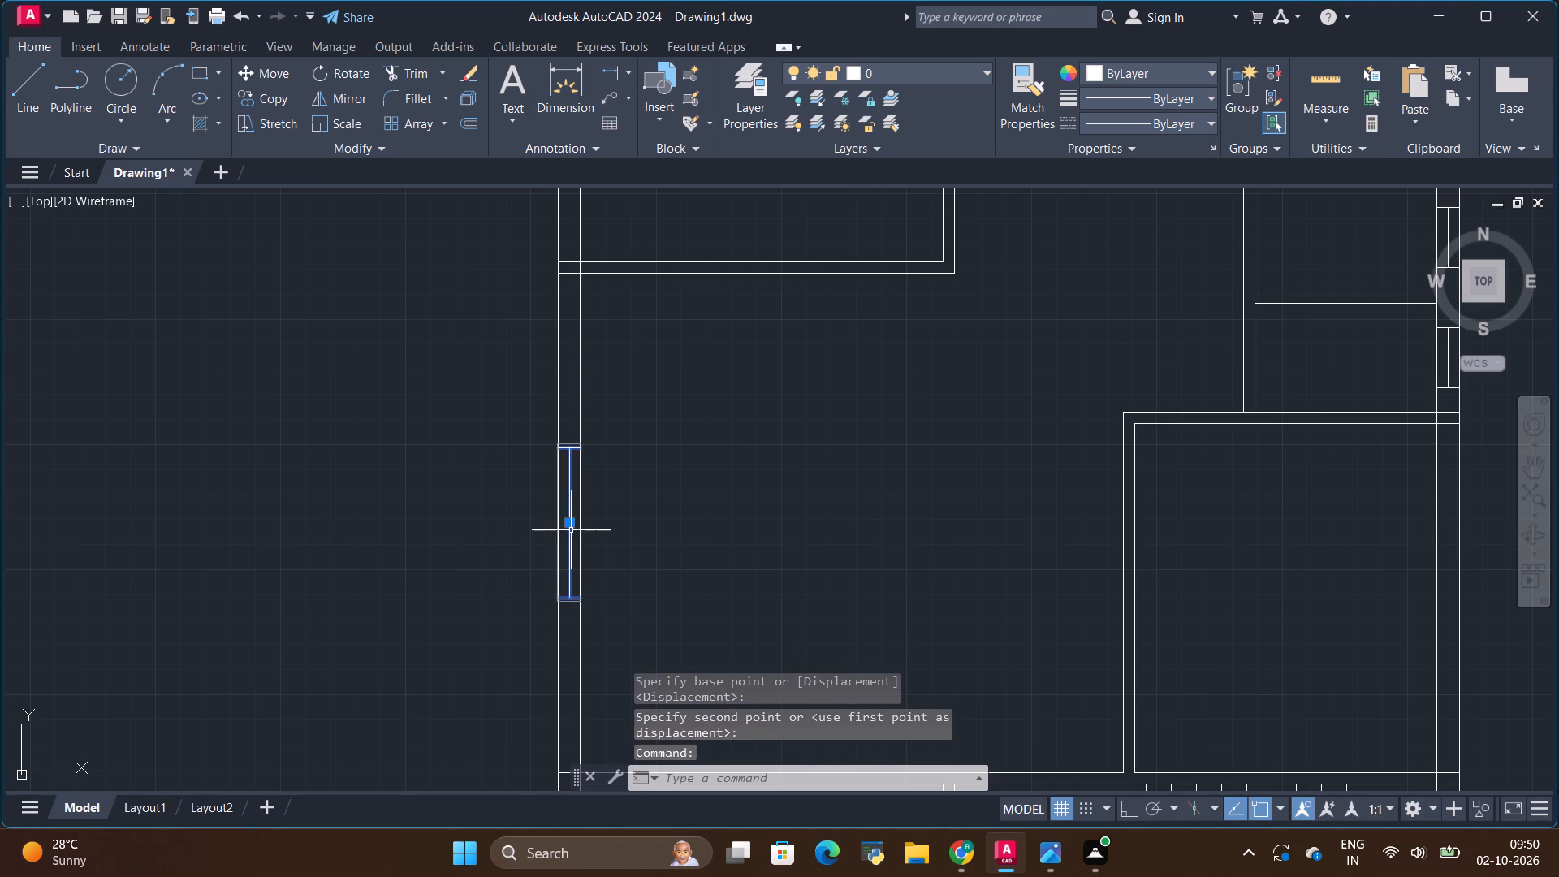
left_click(260, 99)
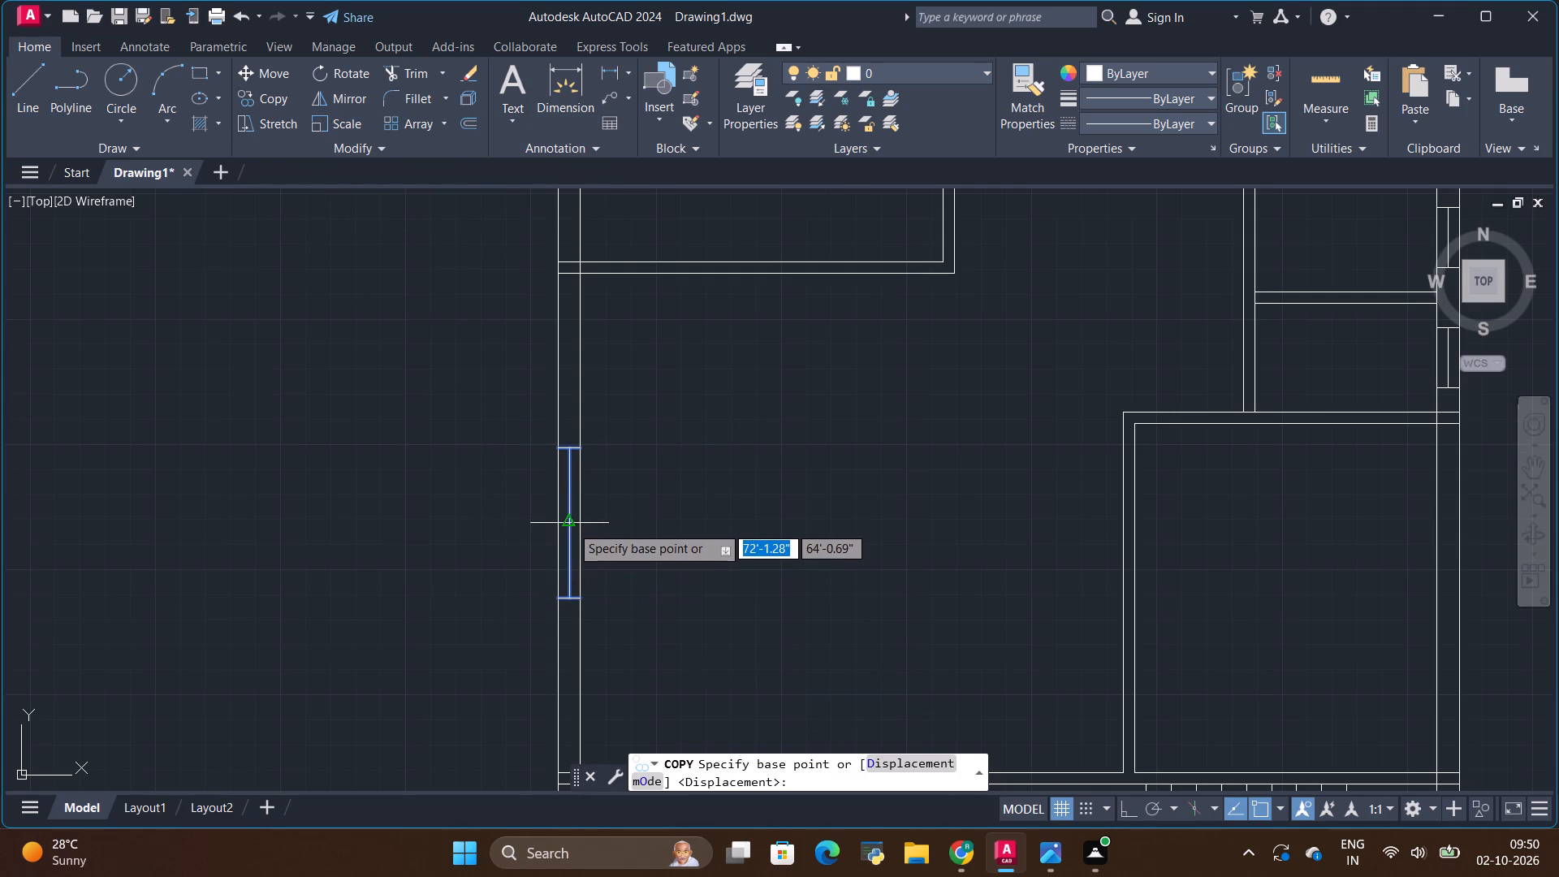
left_click(583, 525)
scroll(564, 548, "down", 2)
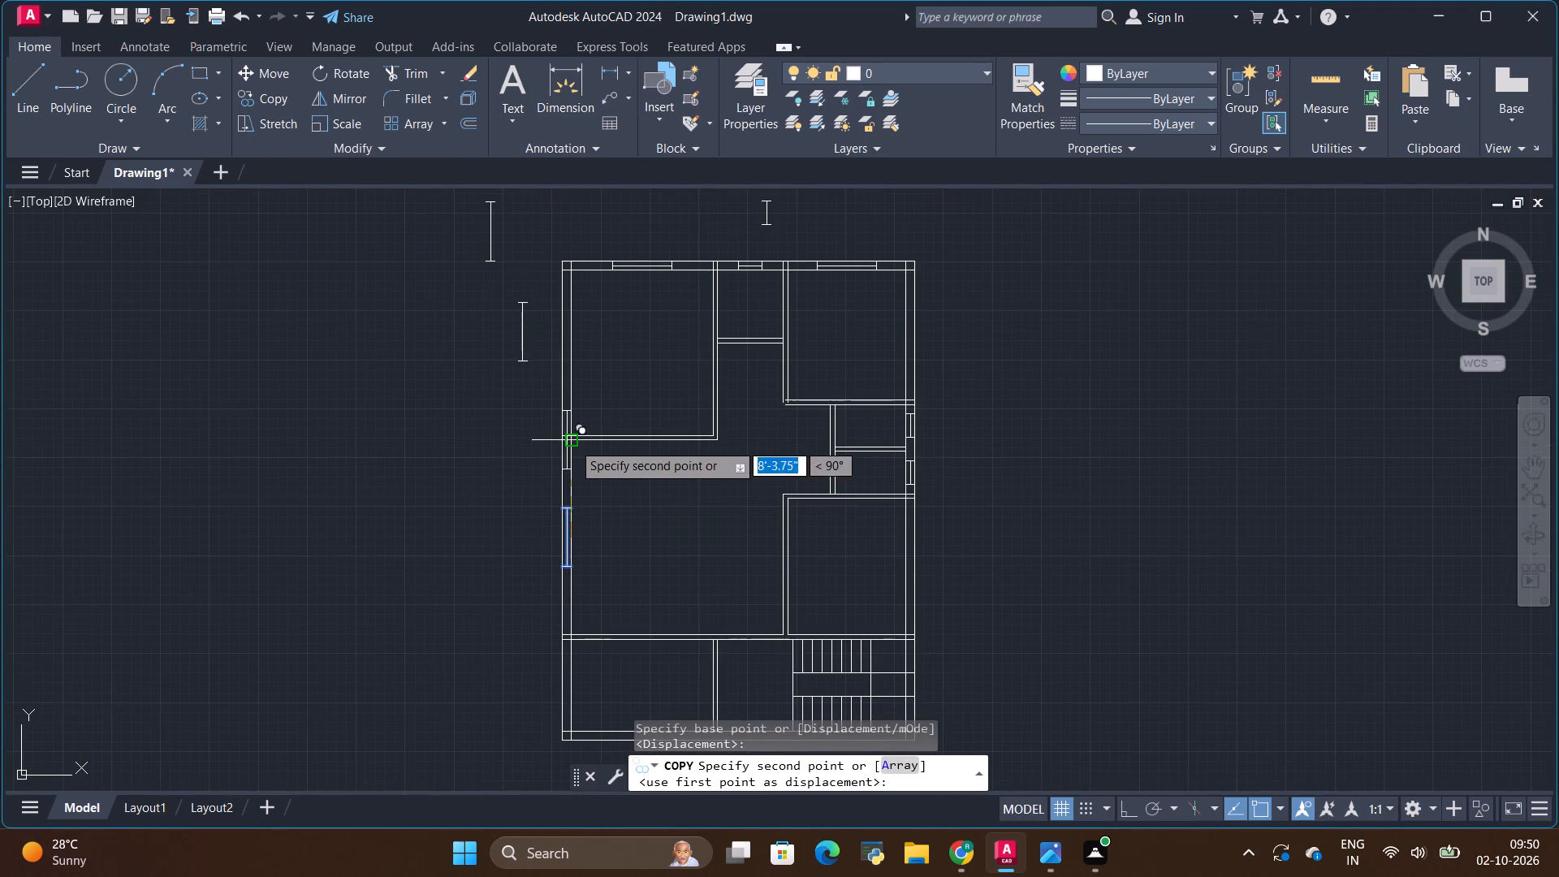
scroll(568, 378, "up", 1)
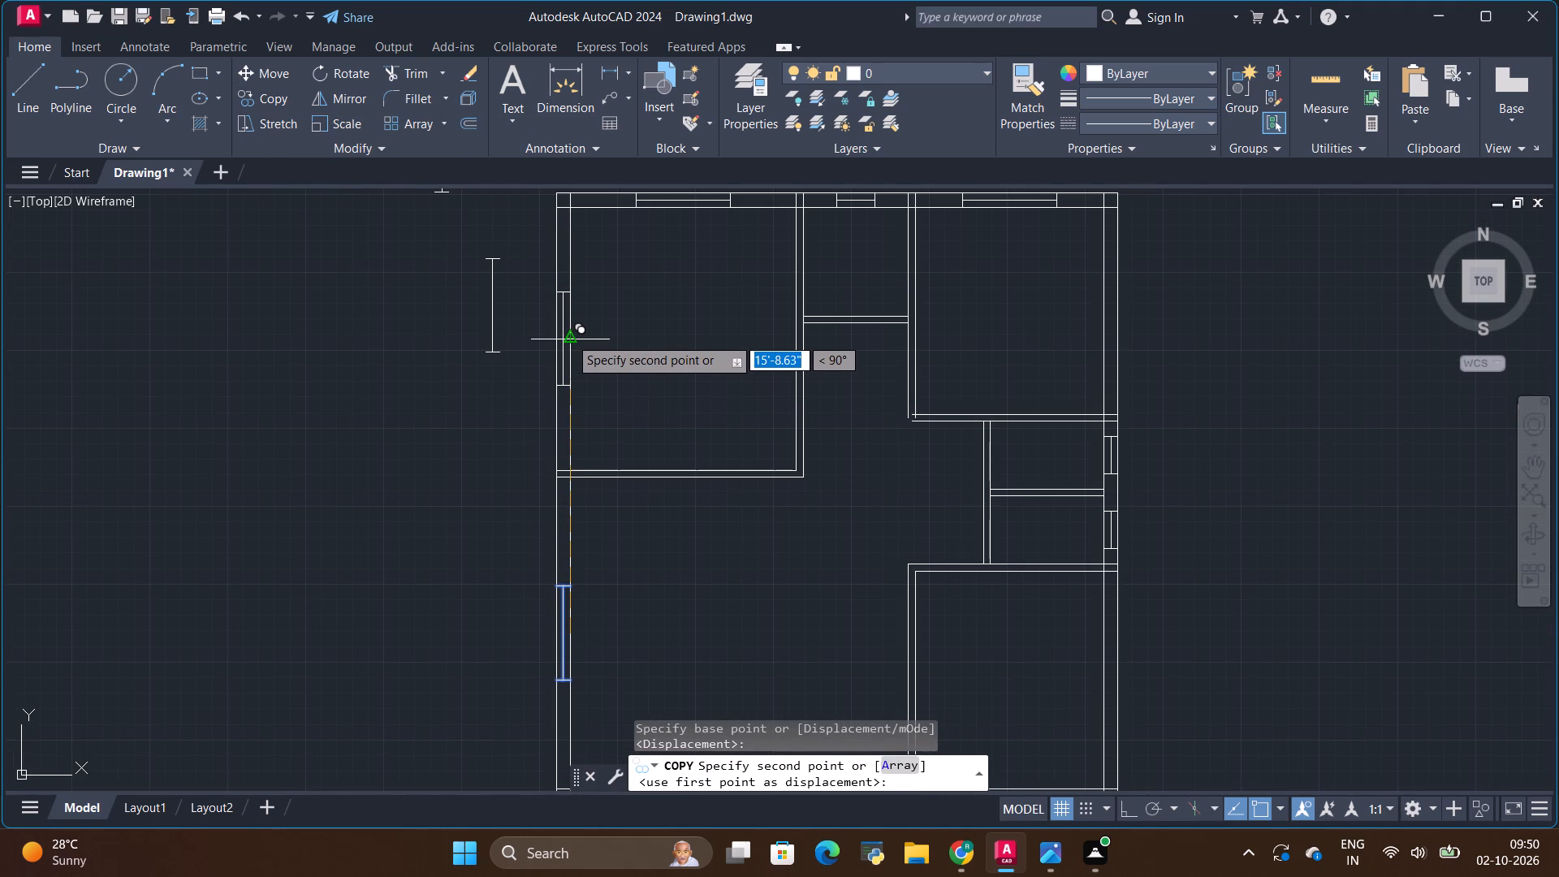
left_click(569, 337)
key("Escape")
scroll(243, 394, "down", 2)
key("Escape")
Draw a line about 11'-7.5" long up the right outer wall's inner face, spanning the lower-right bedroom.
key("alt+Tab")
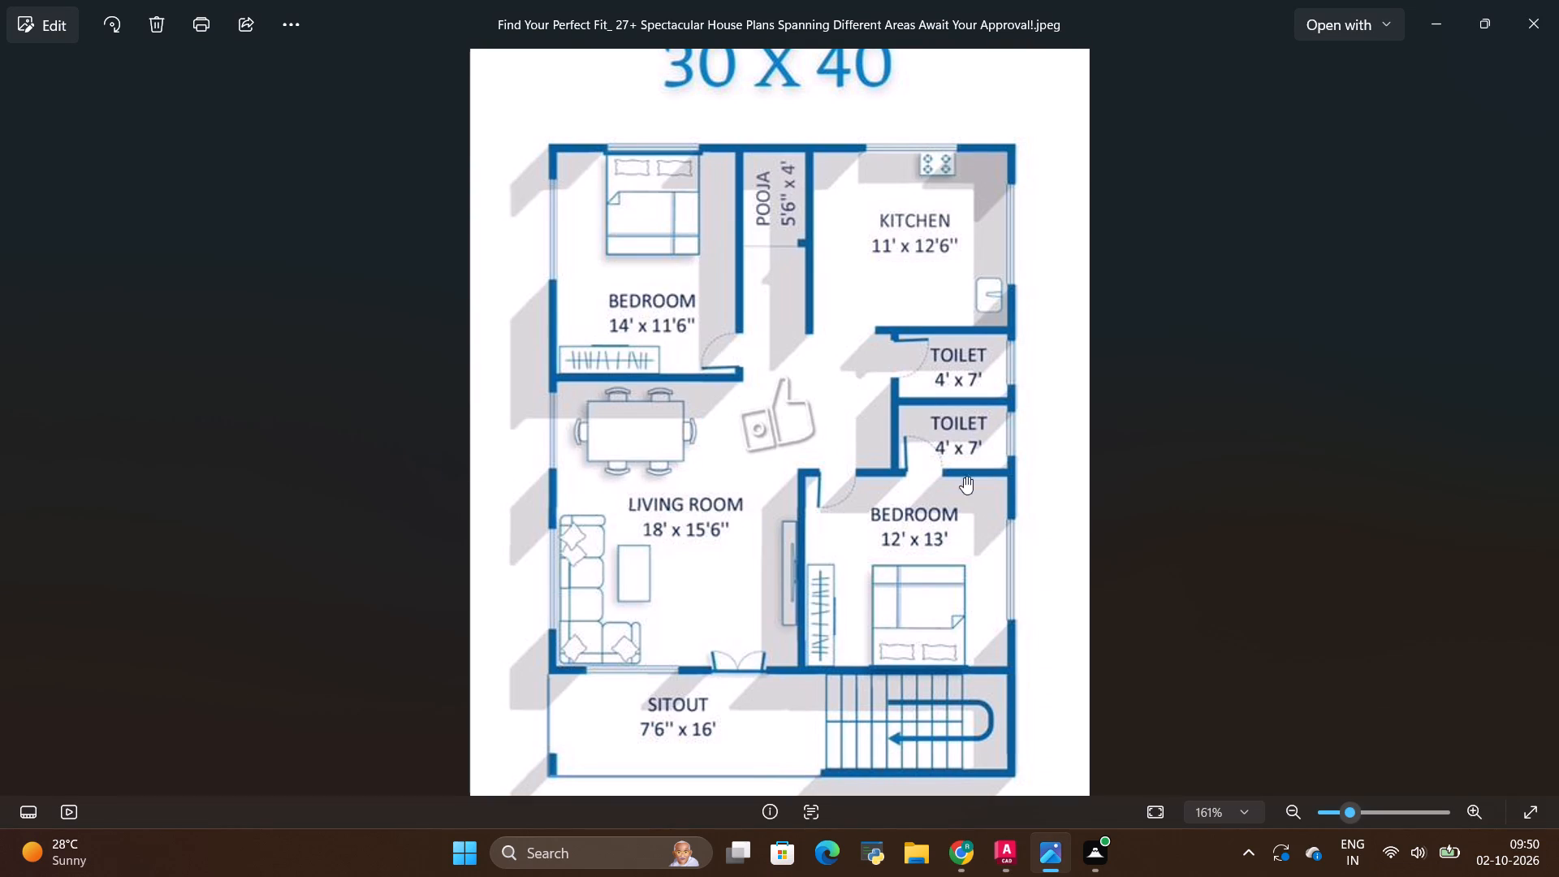
key("alt+Tab")
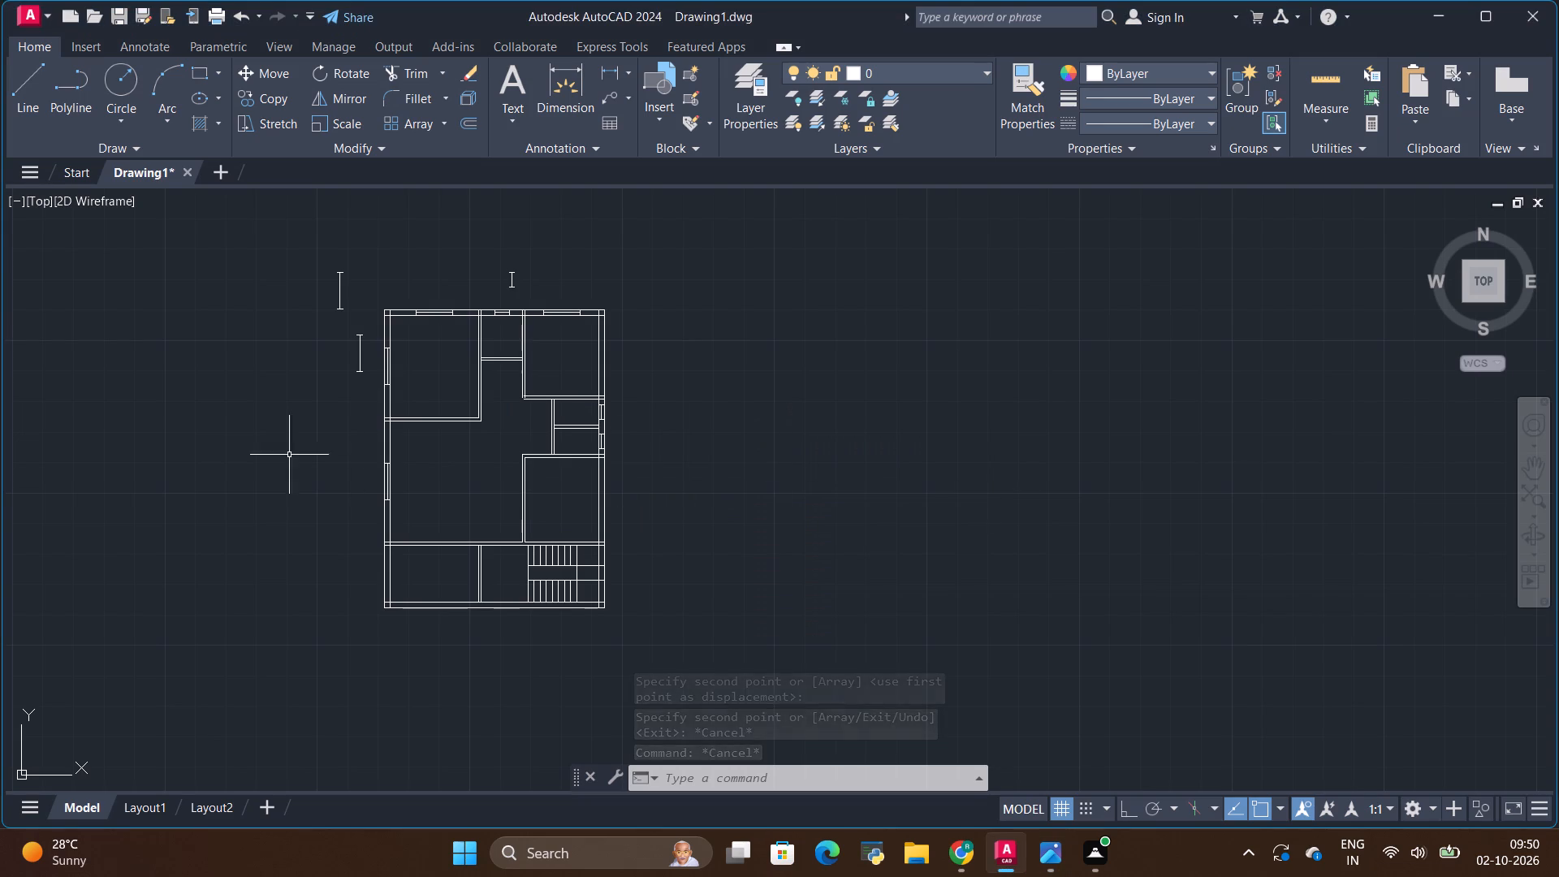
key("alt+Tab")
key("alt+Tab")
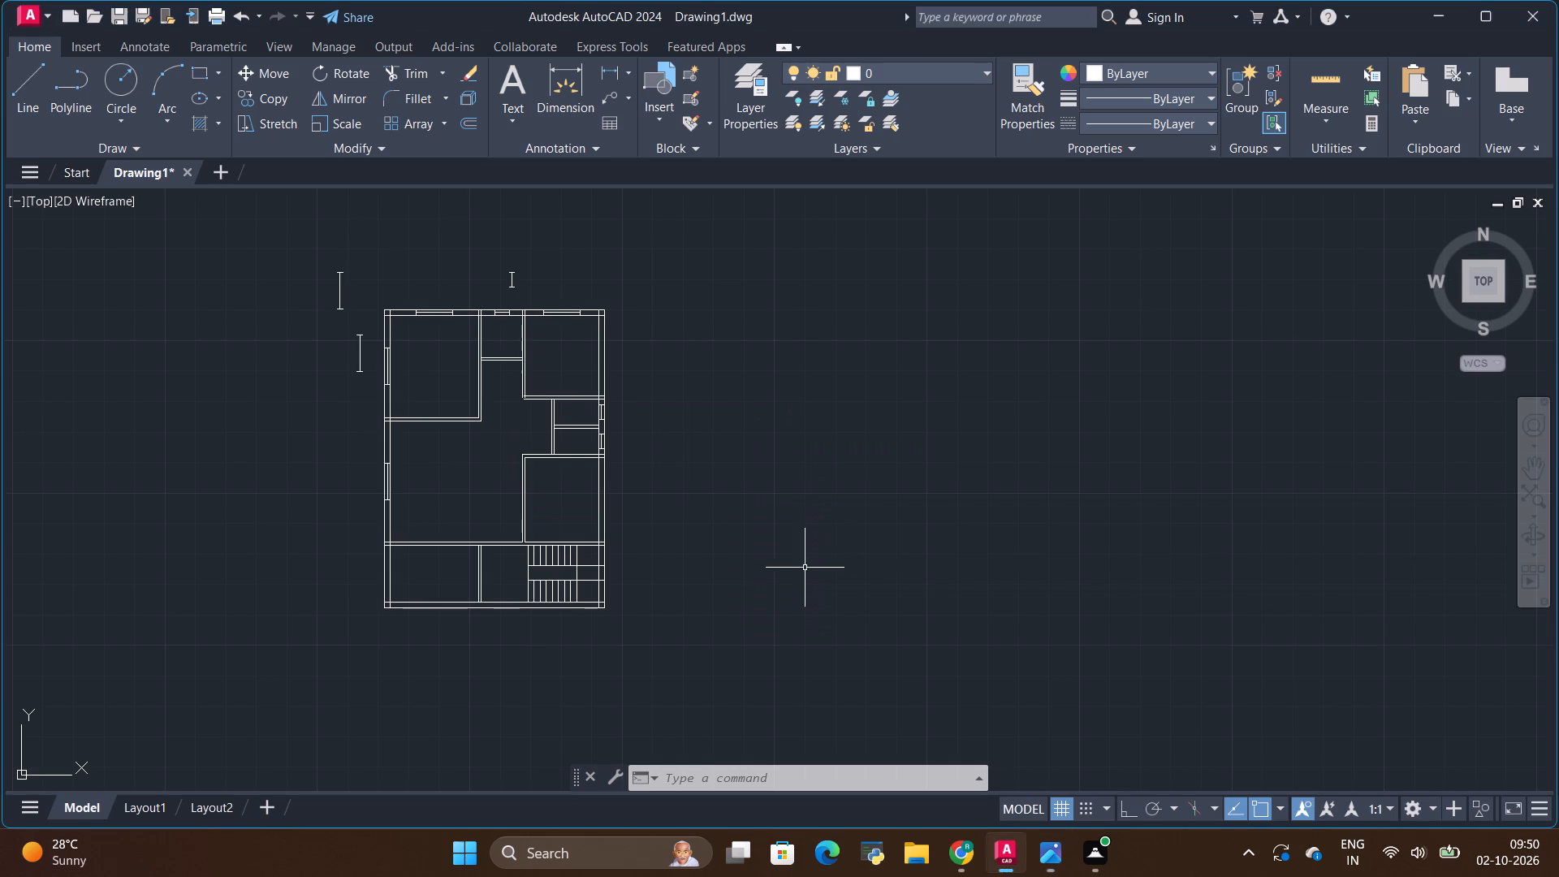
scroll(348, 458, "up", 2)
scroll(388, 461, "down", 2)
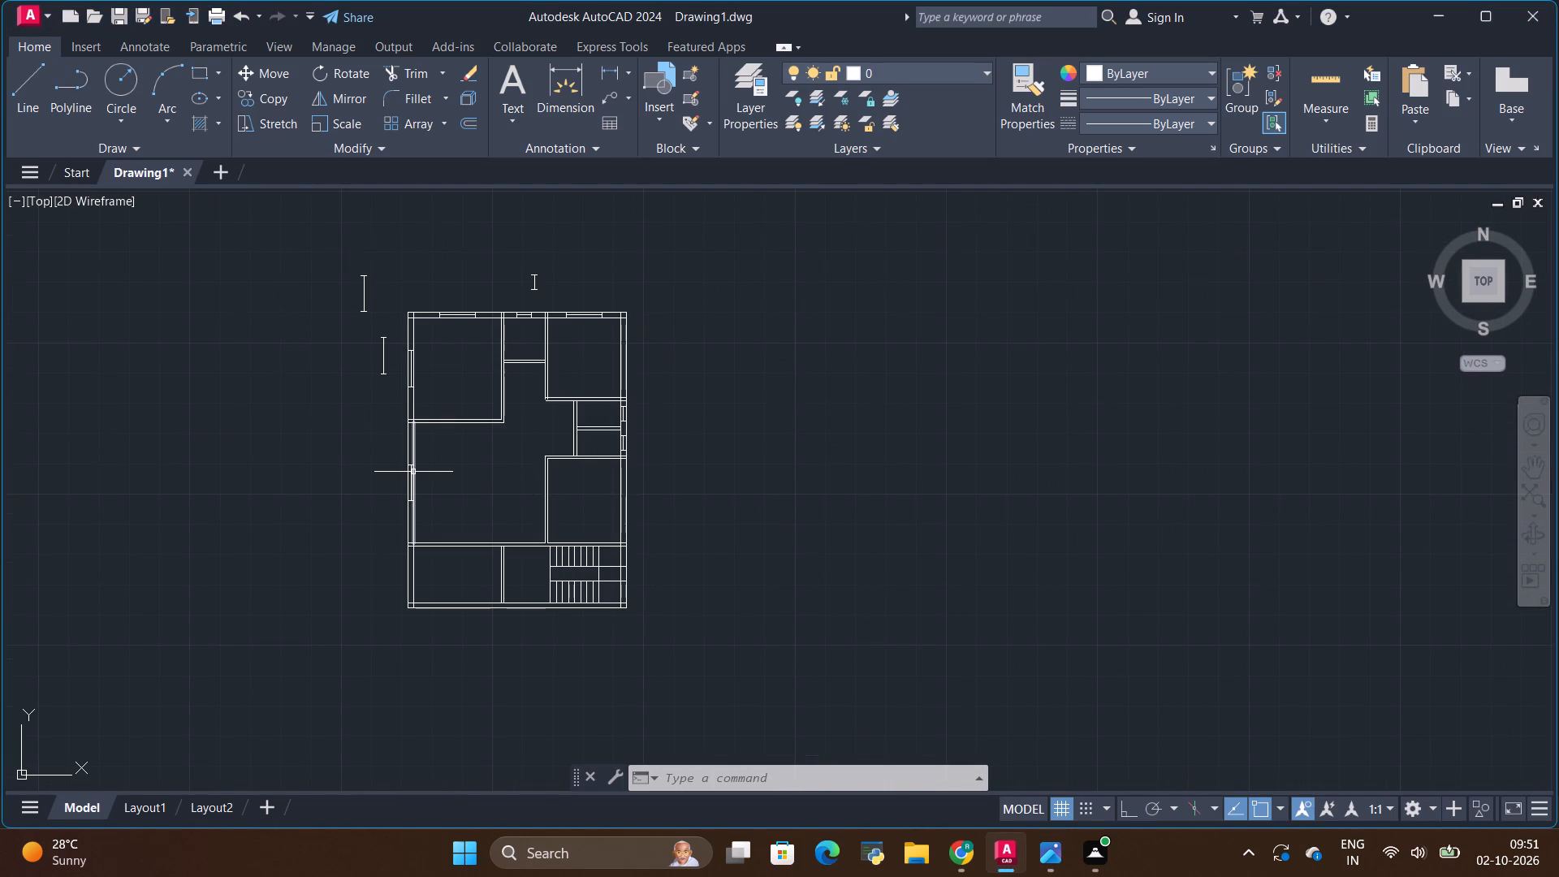
left_click(20, 89)
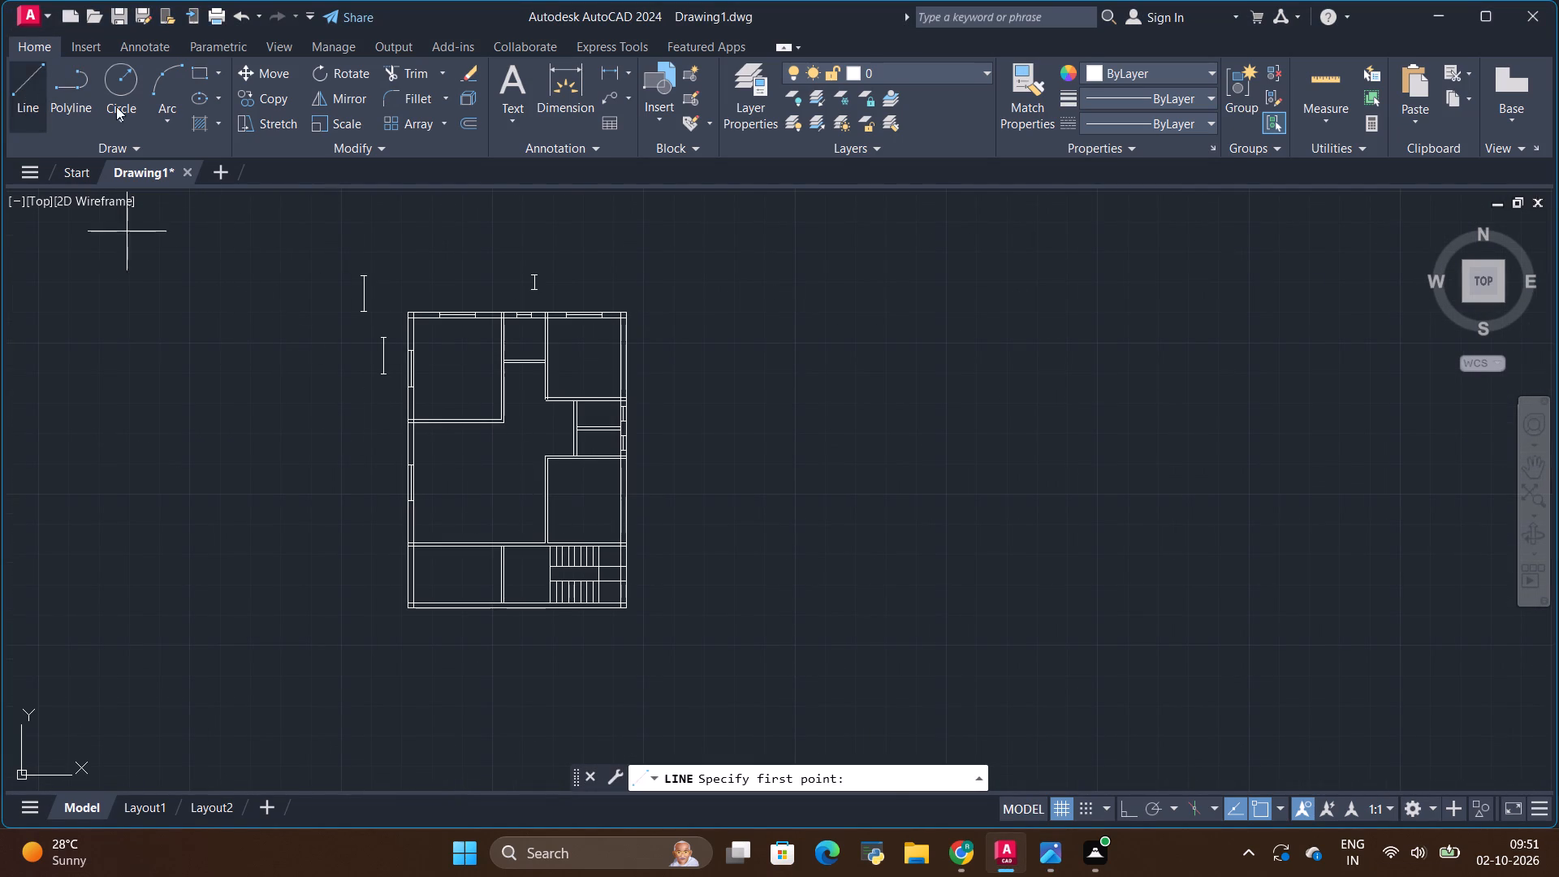
scroll(637, 521, "up", 3)
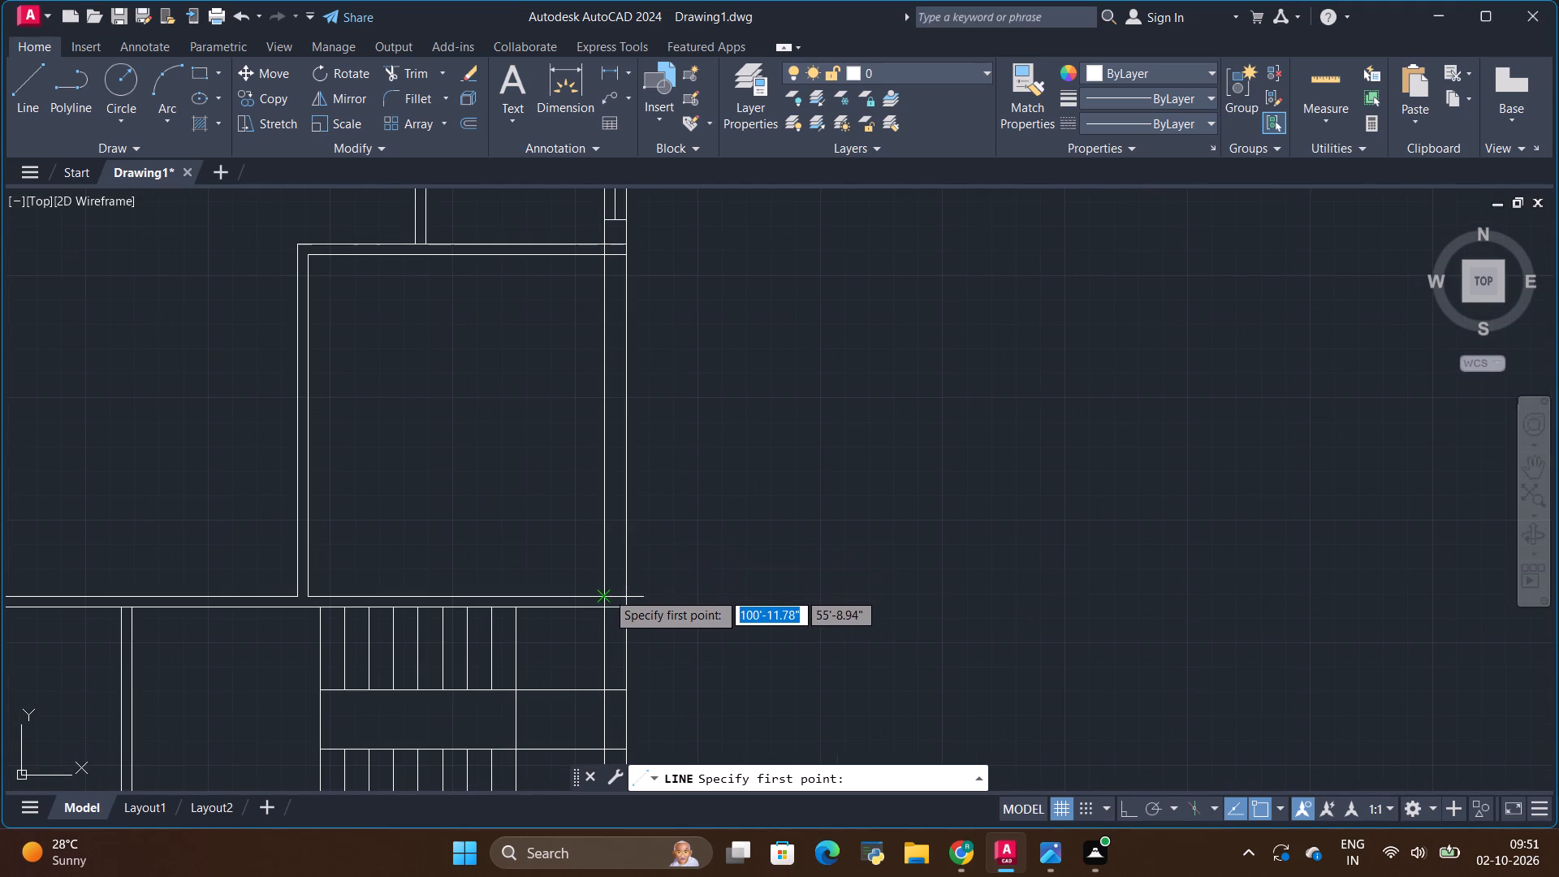
left_click(607, 595)
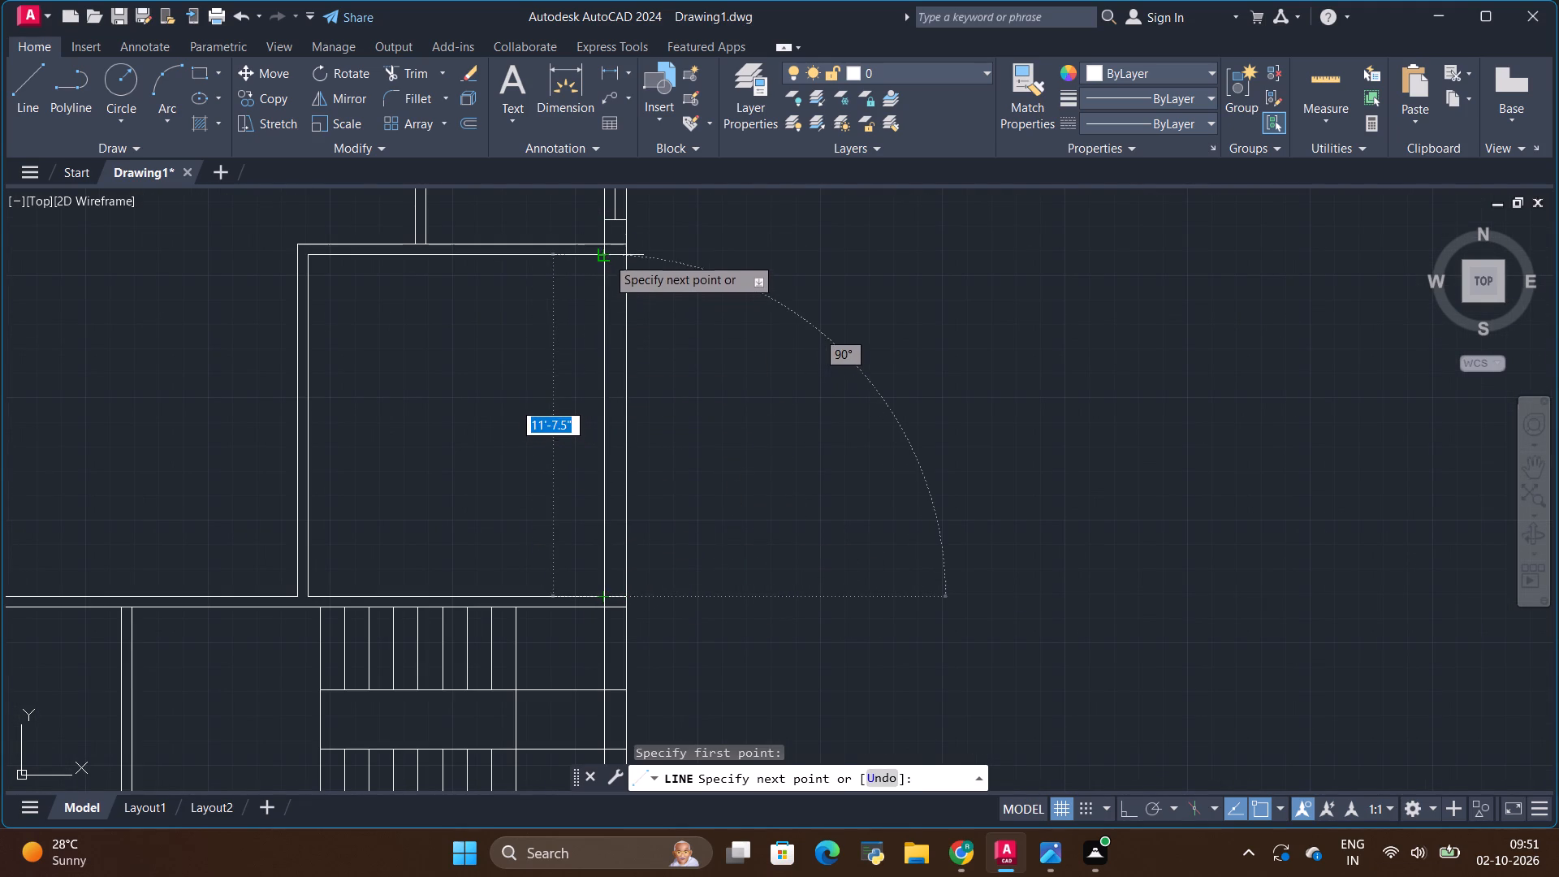
left_click(607, 253)
key("Escape")
Copy the living room window by its middle to the midpoint of the lower-right bedroom's right wall line.
scroll(617, 447, "down", 3)
scroll(353, 416, "up", 3)
left_click(566, 426)
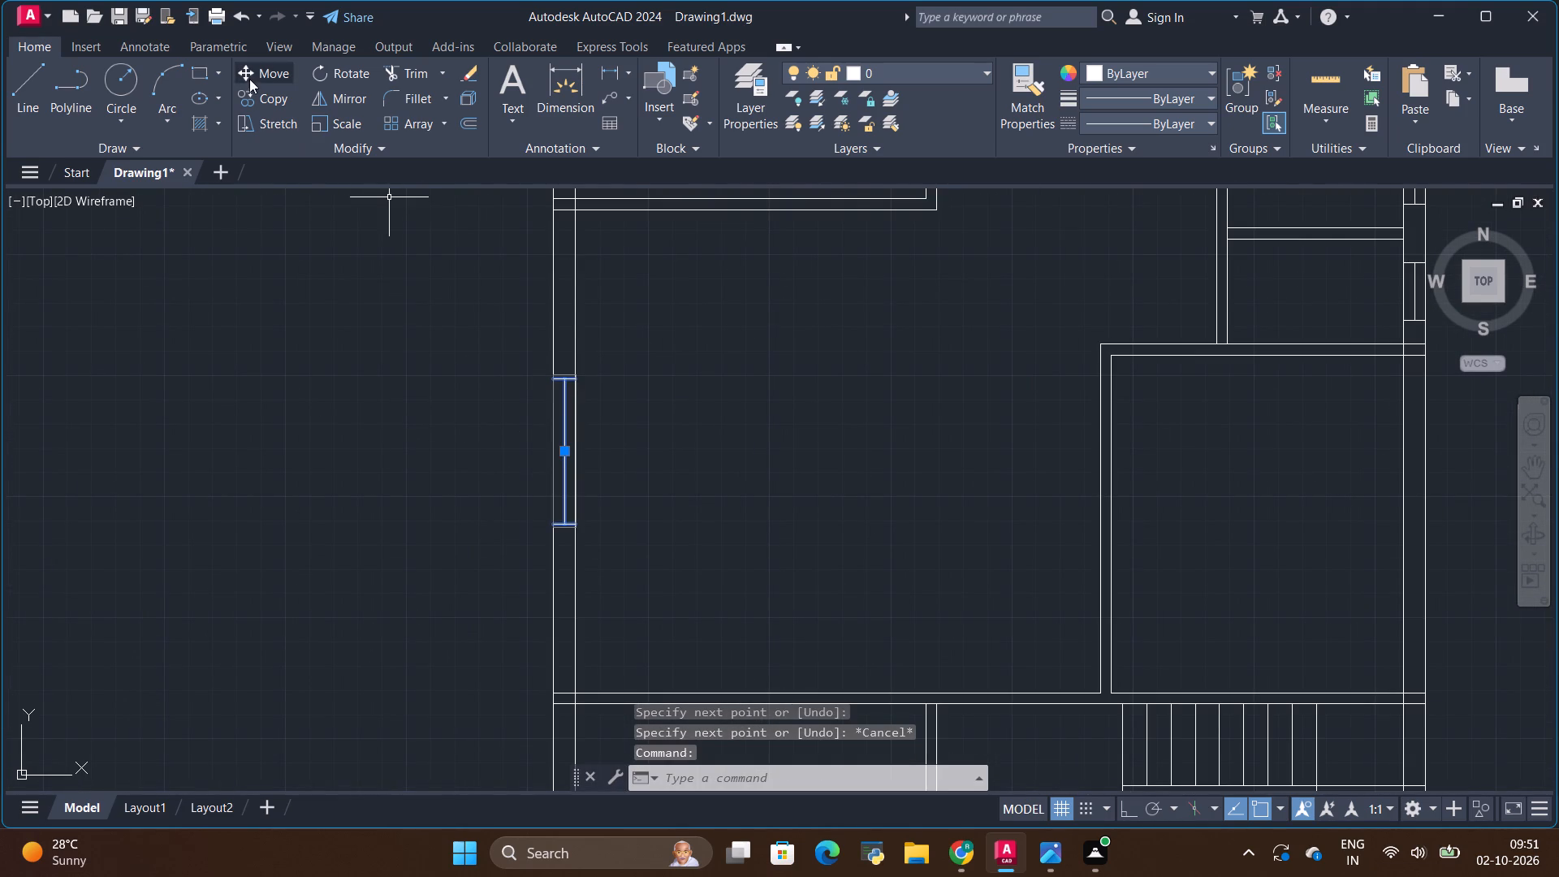
left_click(263, 89)
scroll(551, 469, "up", 1)
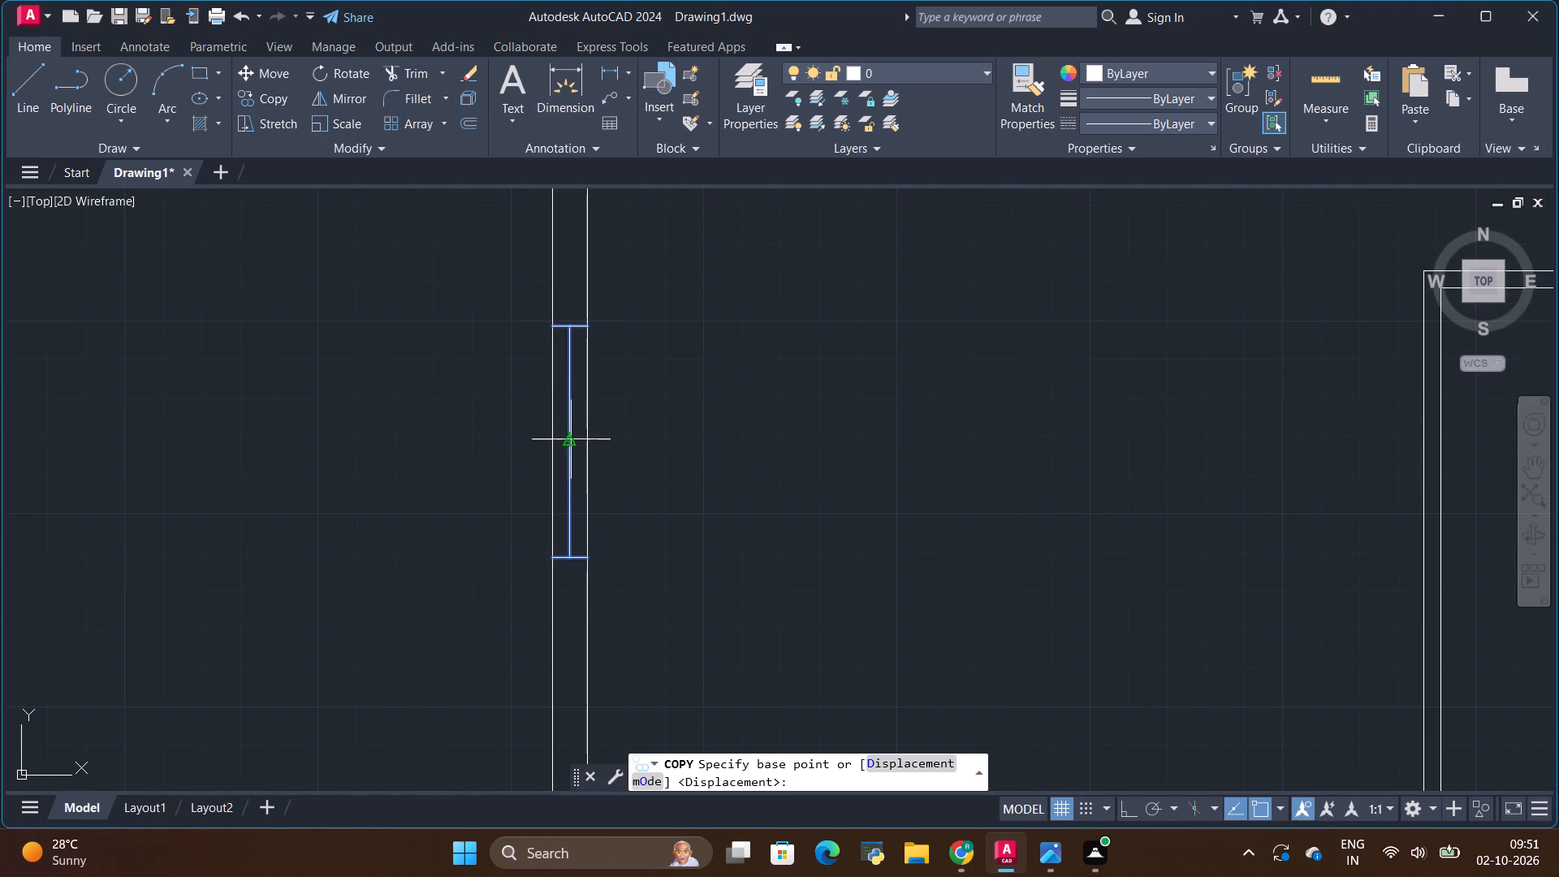
left_click(555, 443)
scroll(369, 487, "down", 3)
scroll(844, 516, "up", 1)
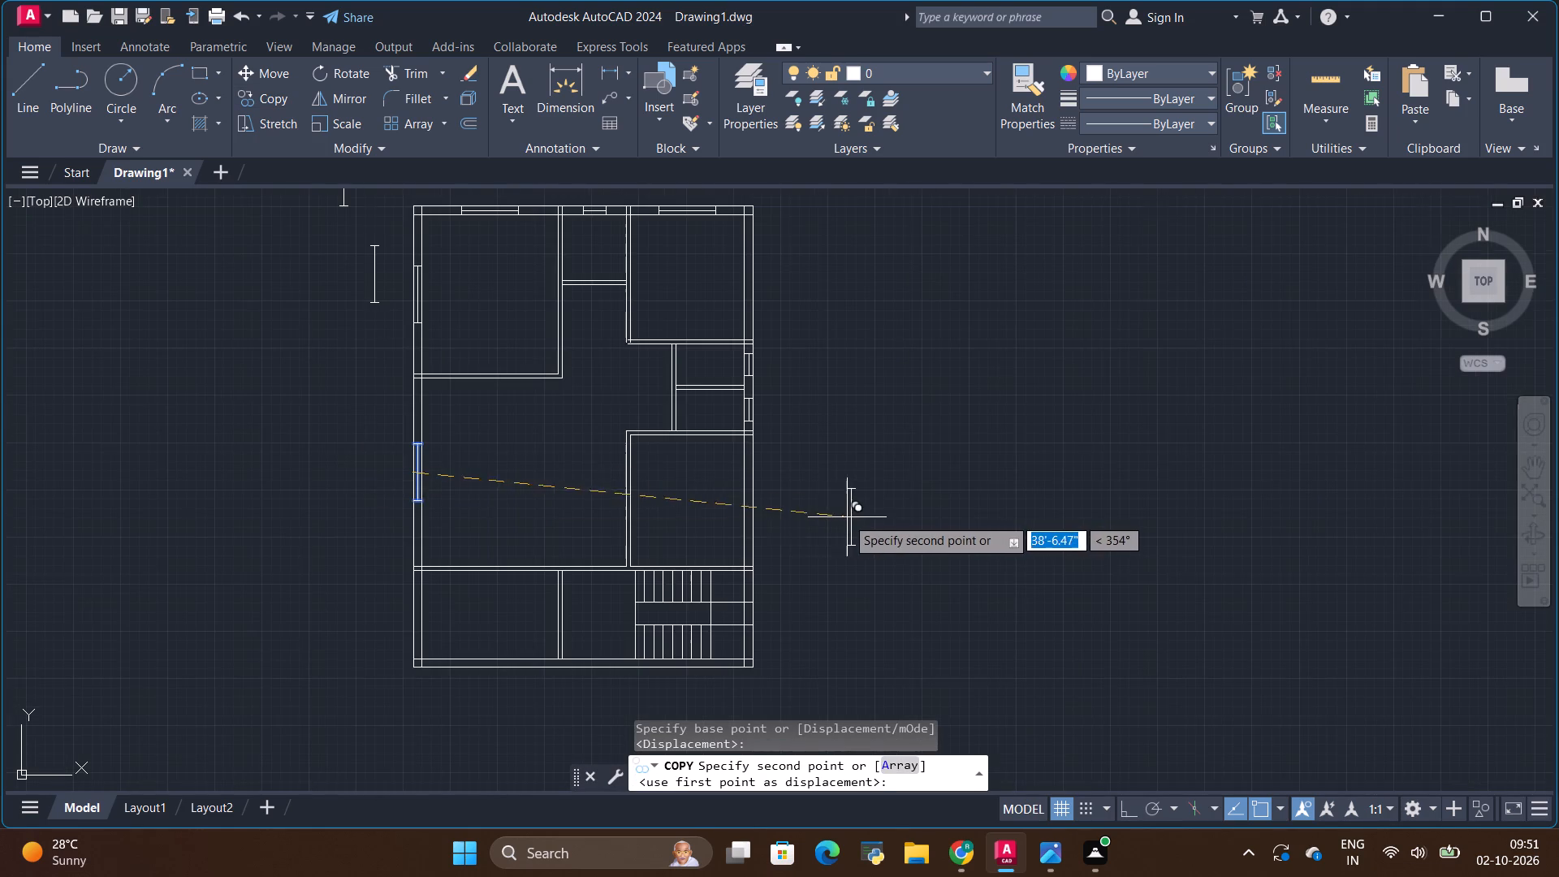
scroll(844, 516, "up", 1)
left_click(602, 486)
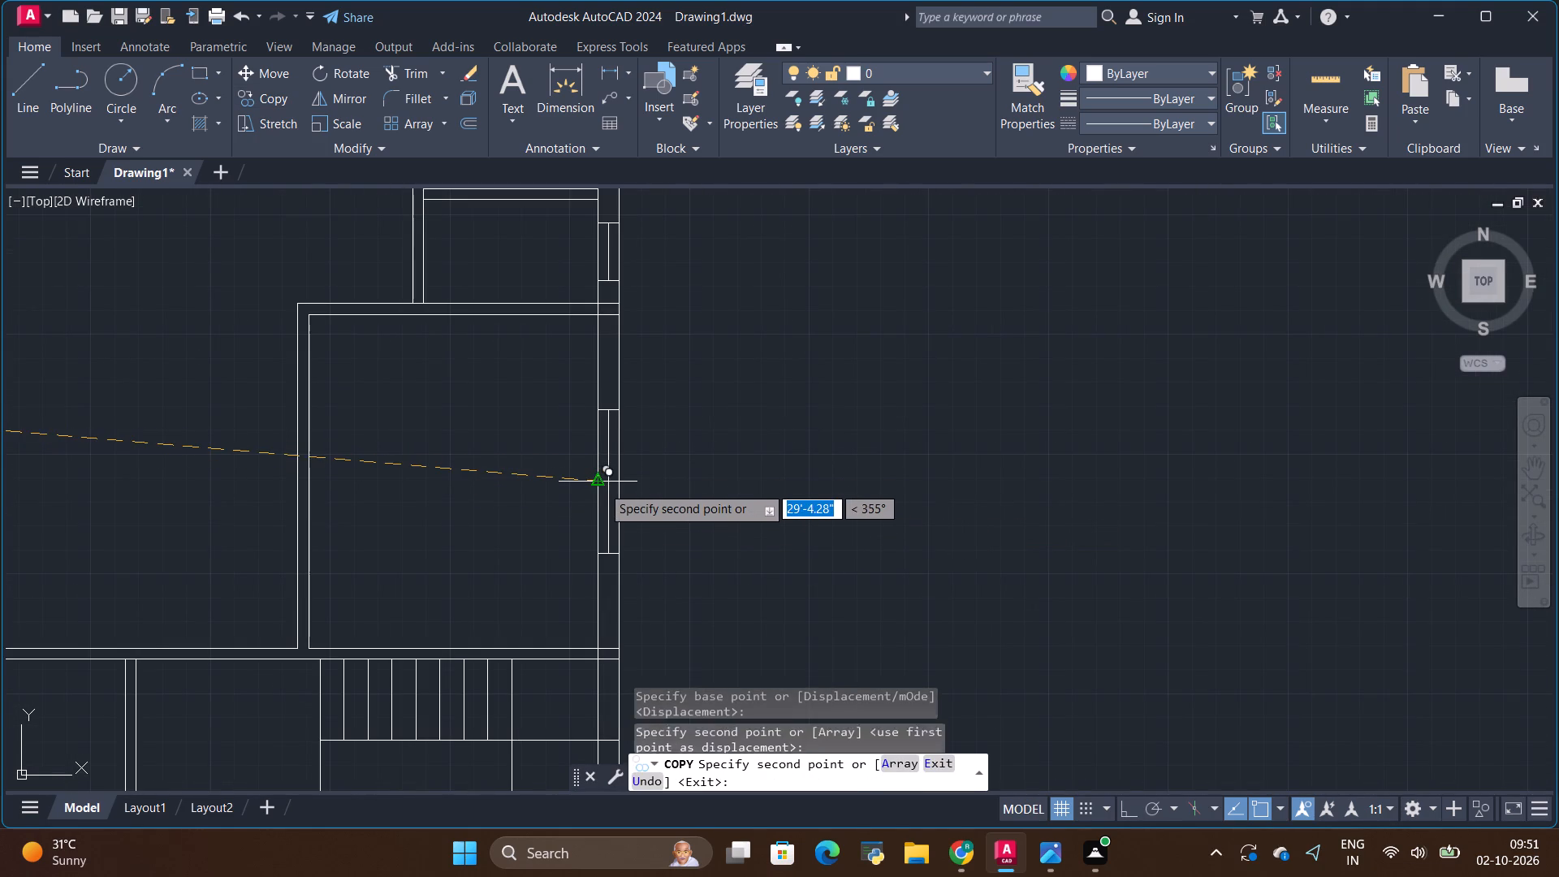
key("Escape")
Copy the upper-left bedroom's left wall window 29'-3" horizontally into the kitchen's right outer wall.
scroll(663, 450, "down", 3)
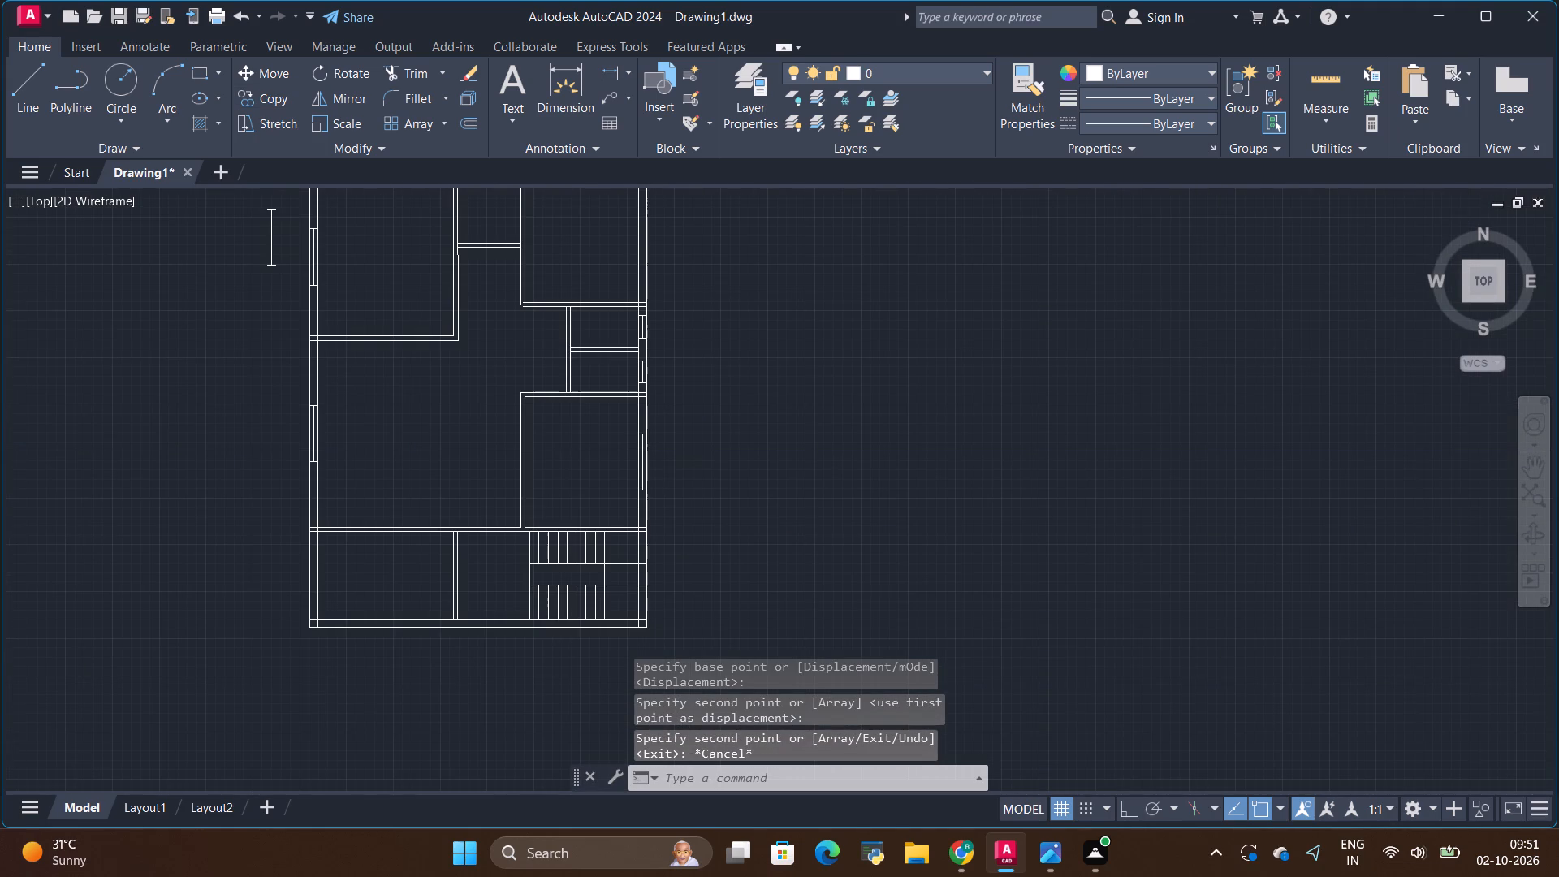
scroll(661, 305, "up", 2)
key("alt+Tab")
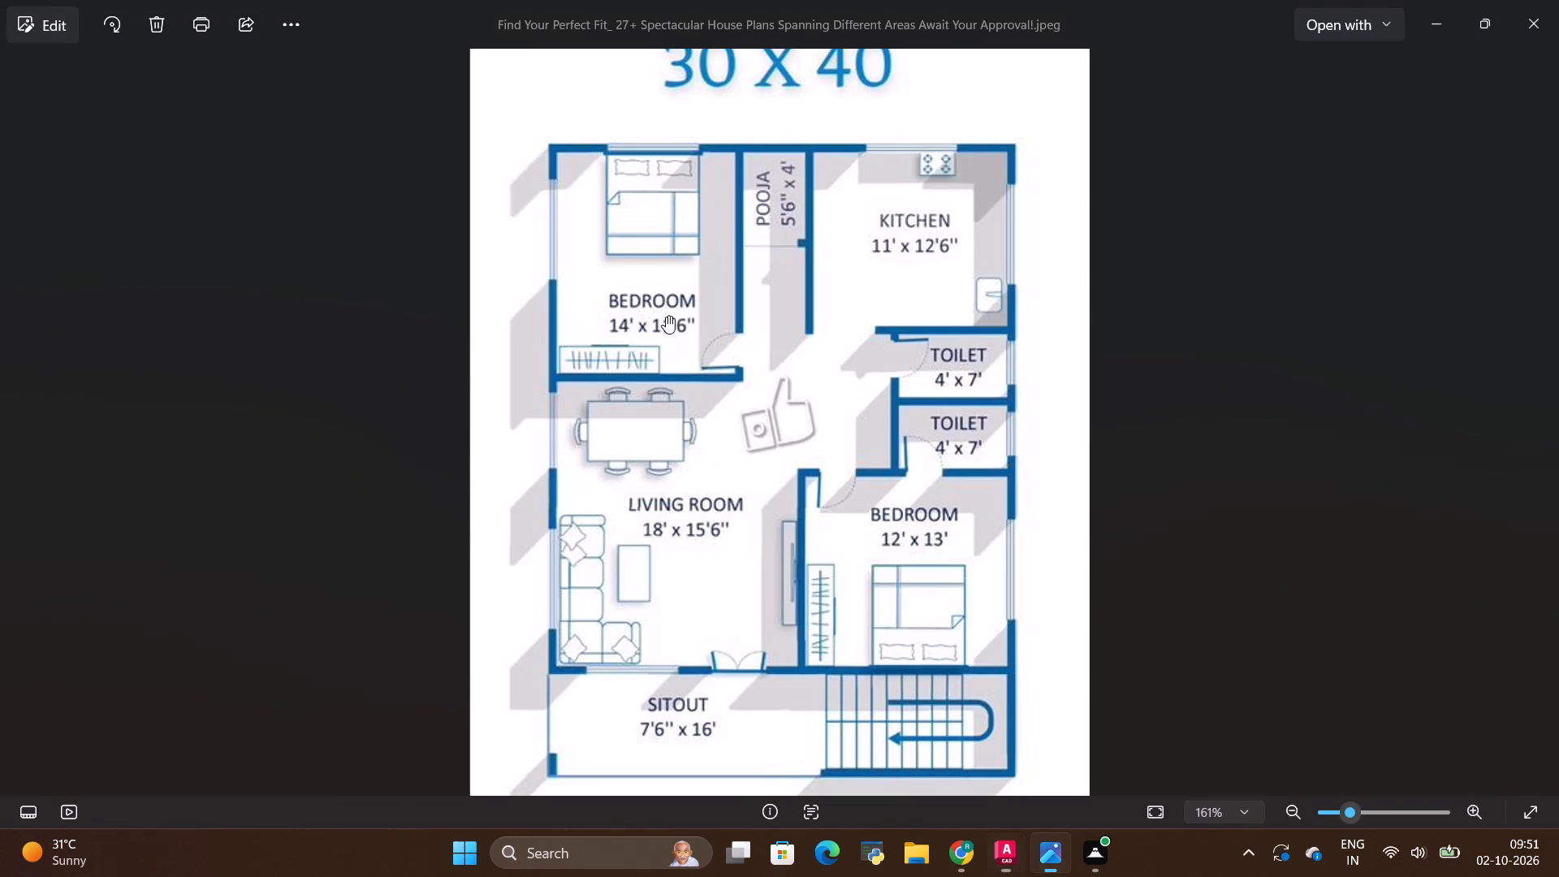
key("alt+Tab")
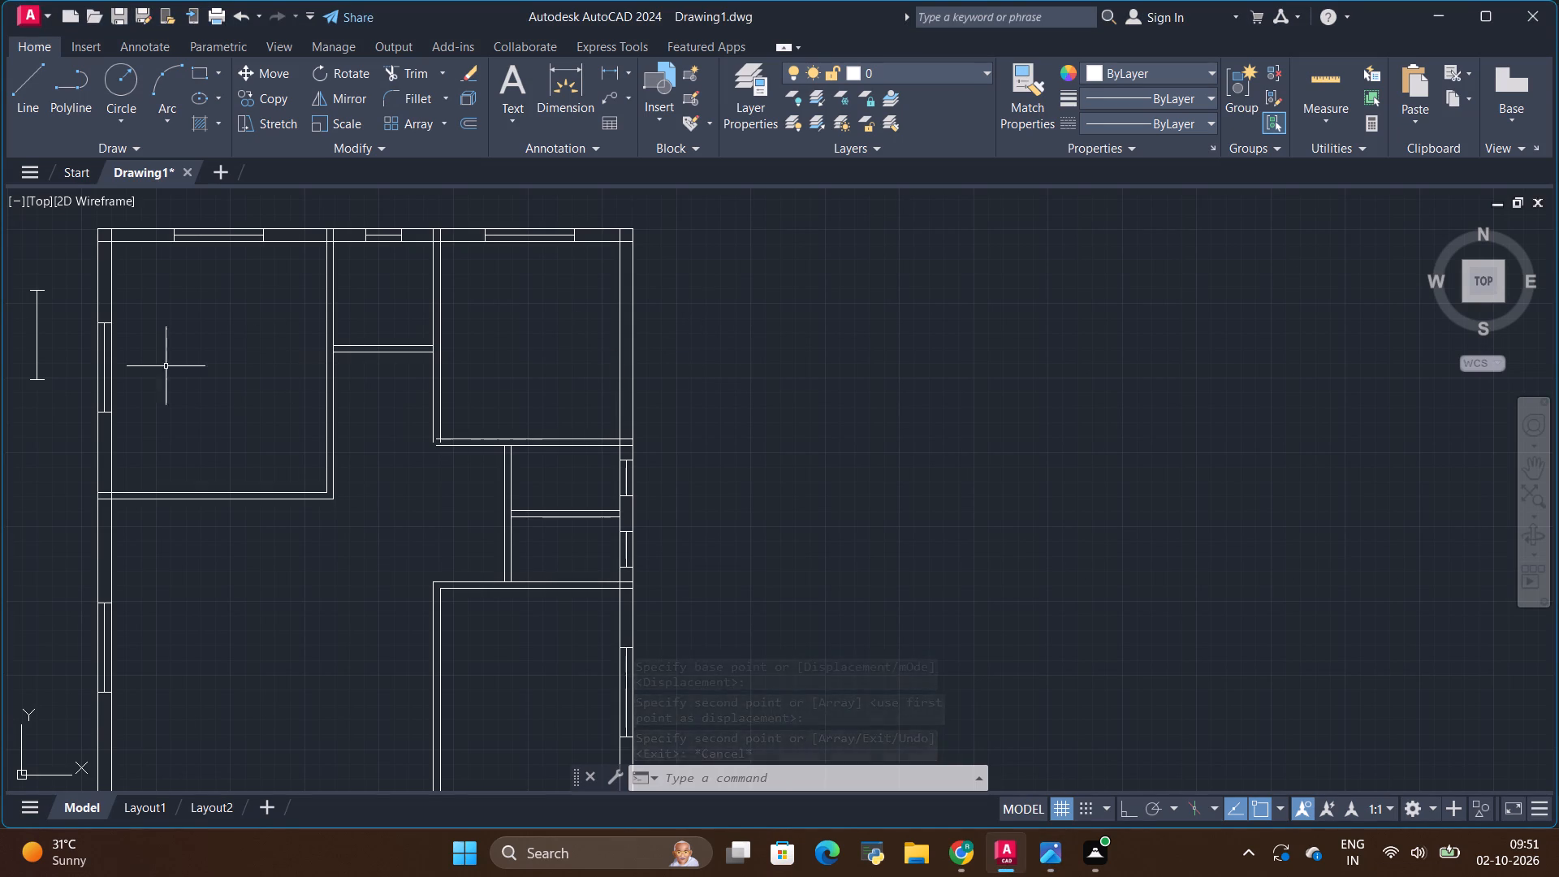
left_click(103, 364)
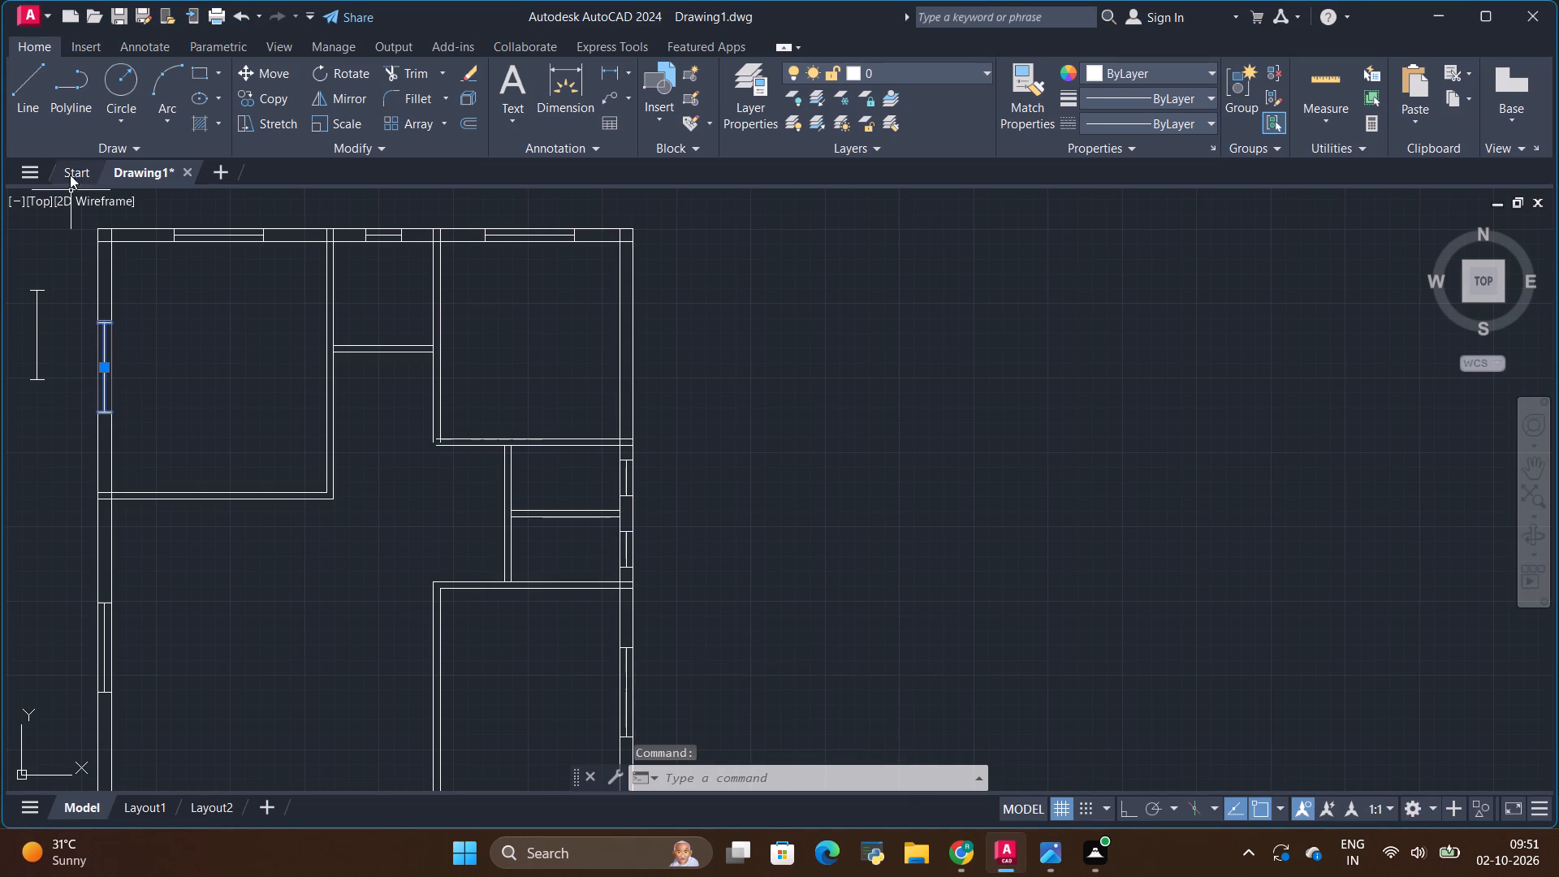
left_click(257, 90)
scroll(102, 340, "up", 2)
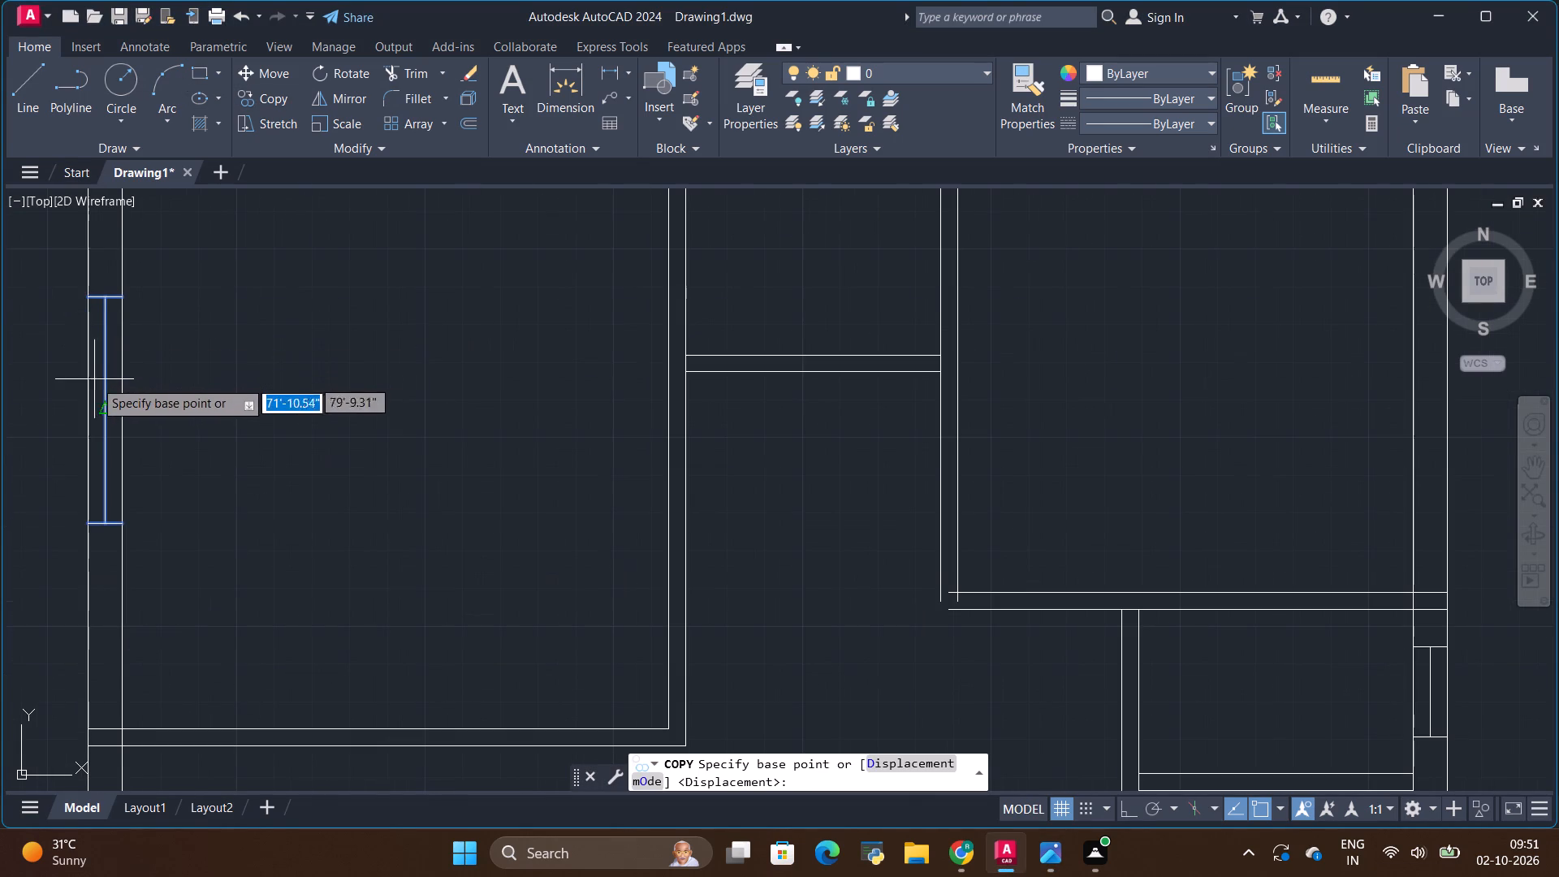
left_click(88, 408)
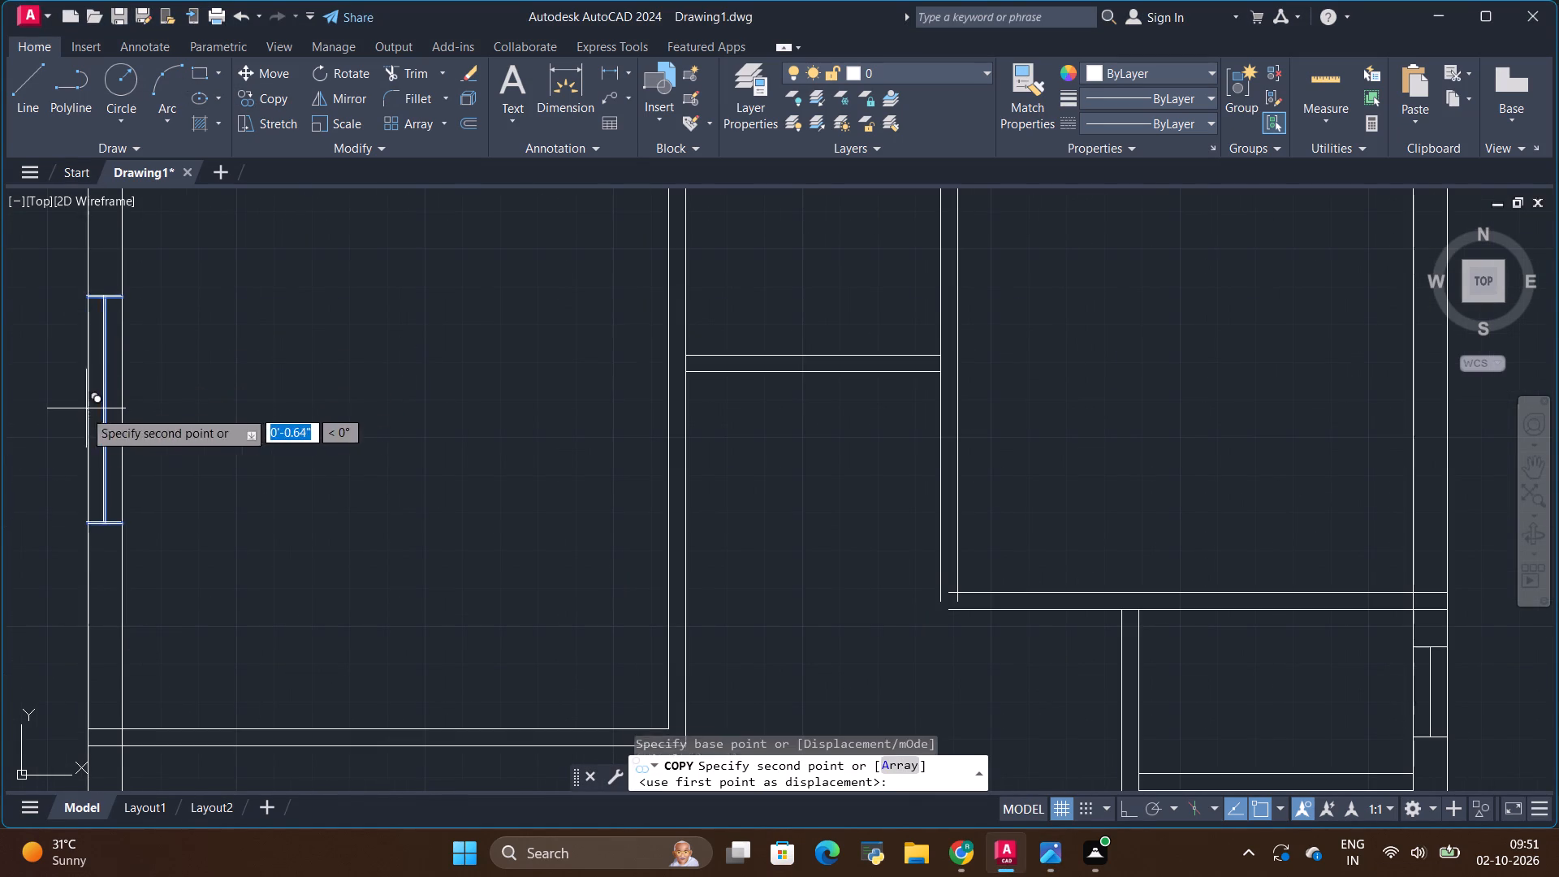
scroll(70, 449, "down", 4)
scroll(253, 433, "up", 3)
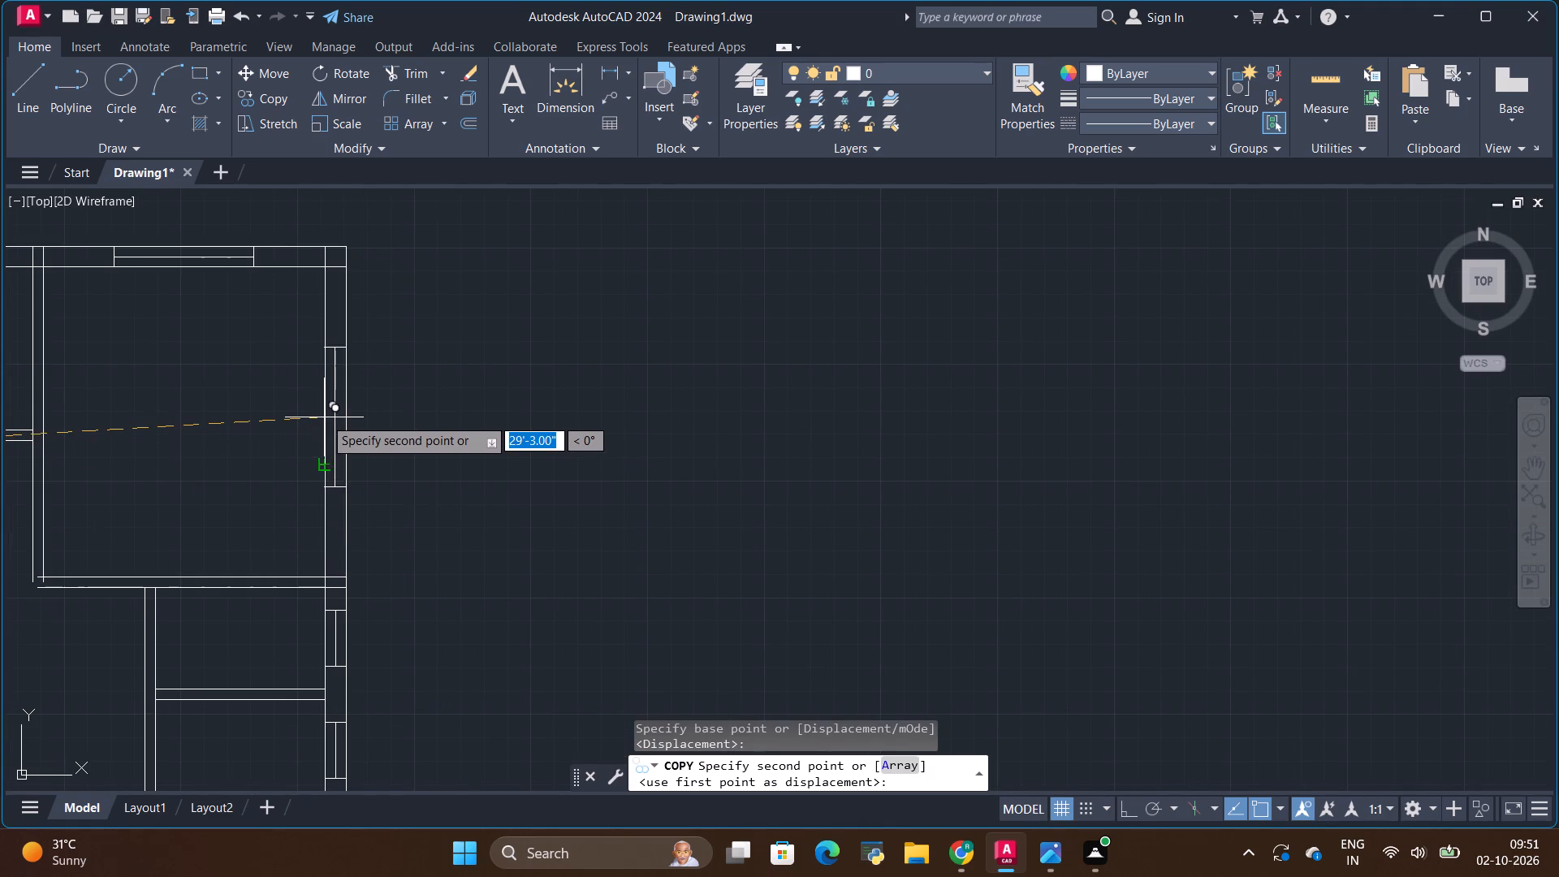
left_click(327, 467)
key("Escape")
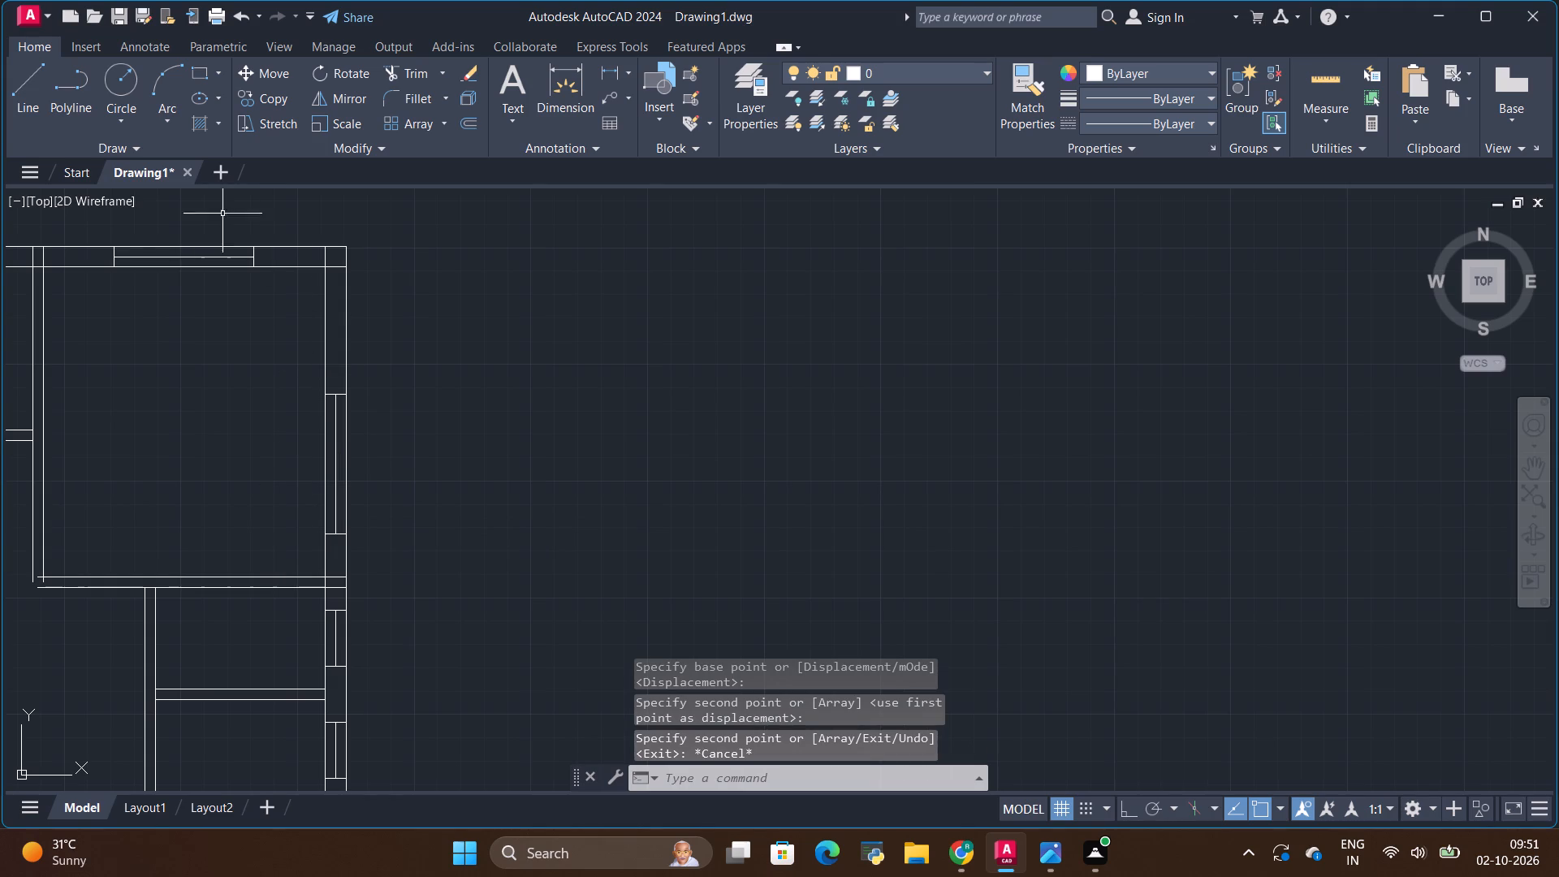
Draw a line down the right outer wall's inner face across the kitchen, from the top wall to its lower wall.
left_click(31, 72)
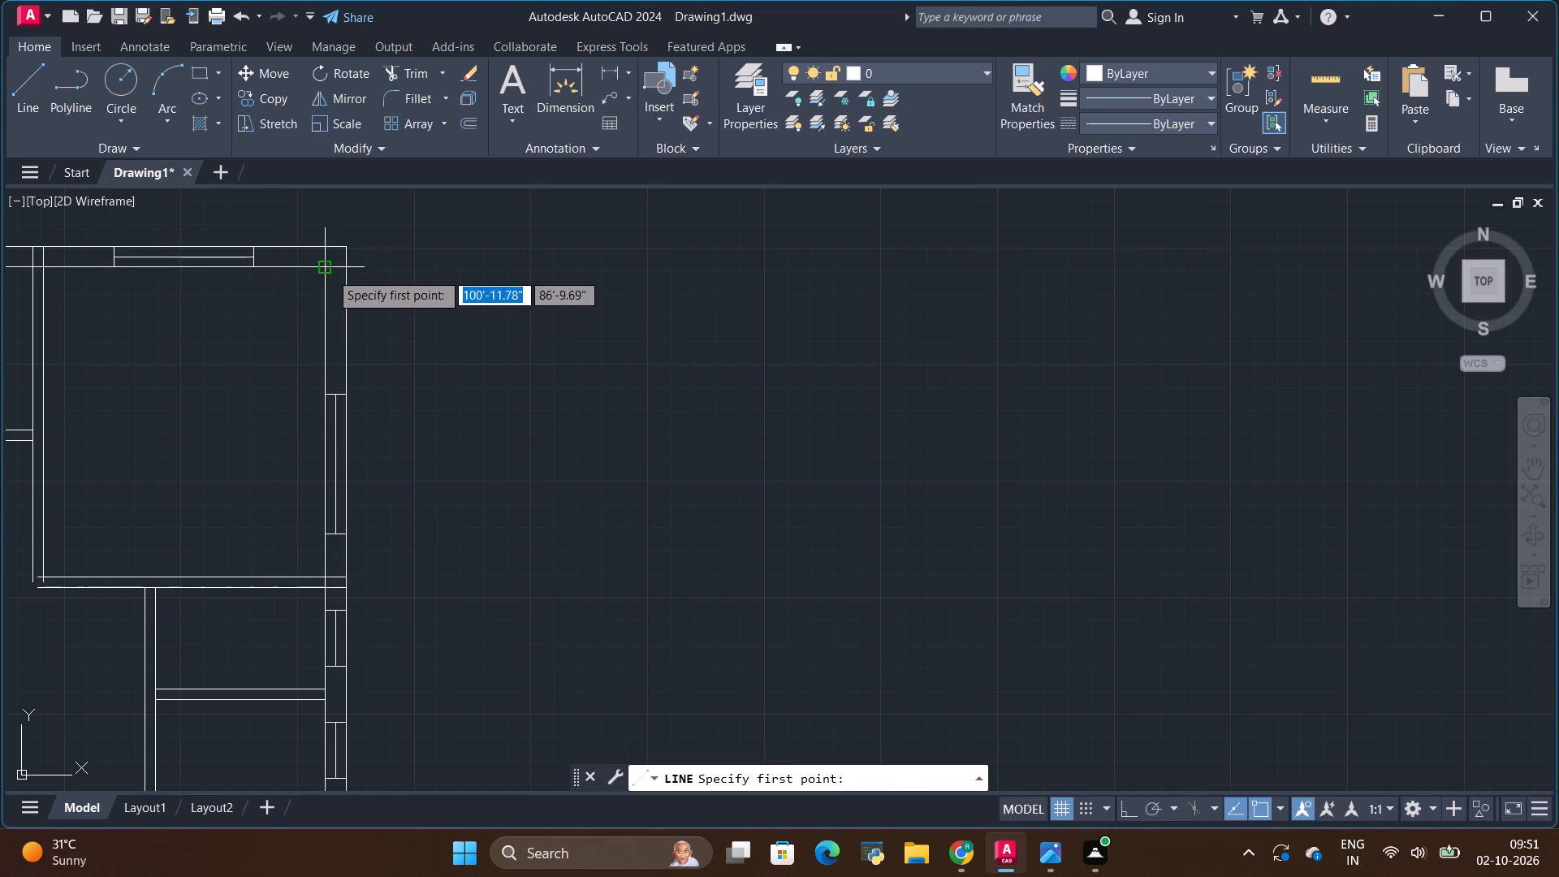
left_click(326, 265)
left_click(328, 577)
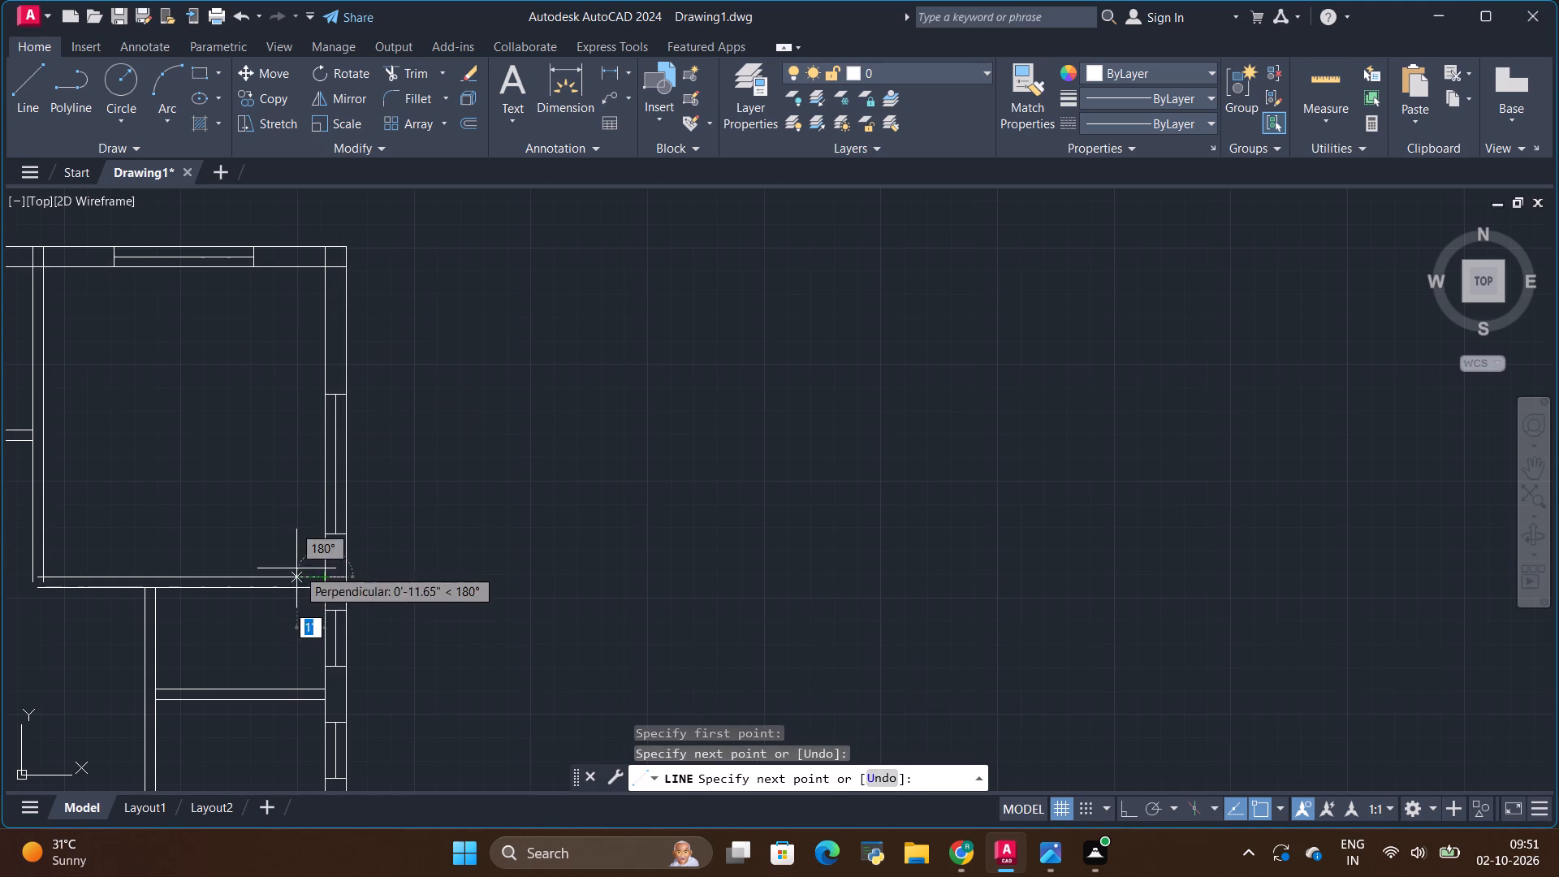
Move the kitchen's right wall window by its middle to the midpoint of the kitchen's inner wall line.
key("Escape")
left_click(336, 535)
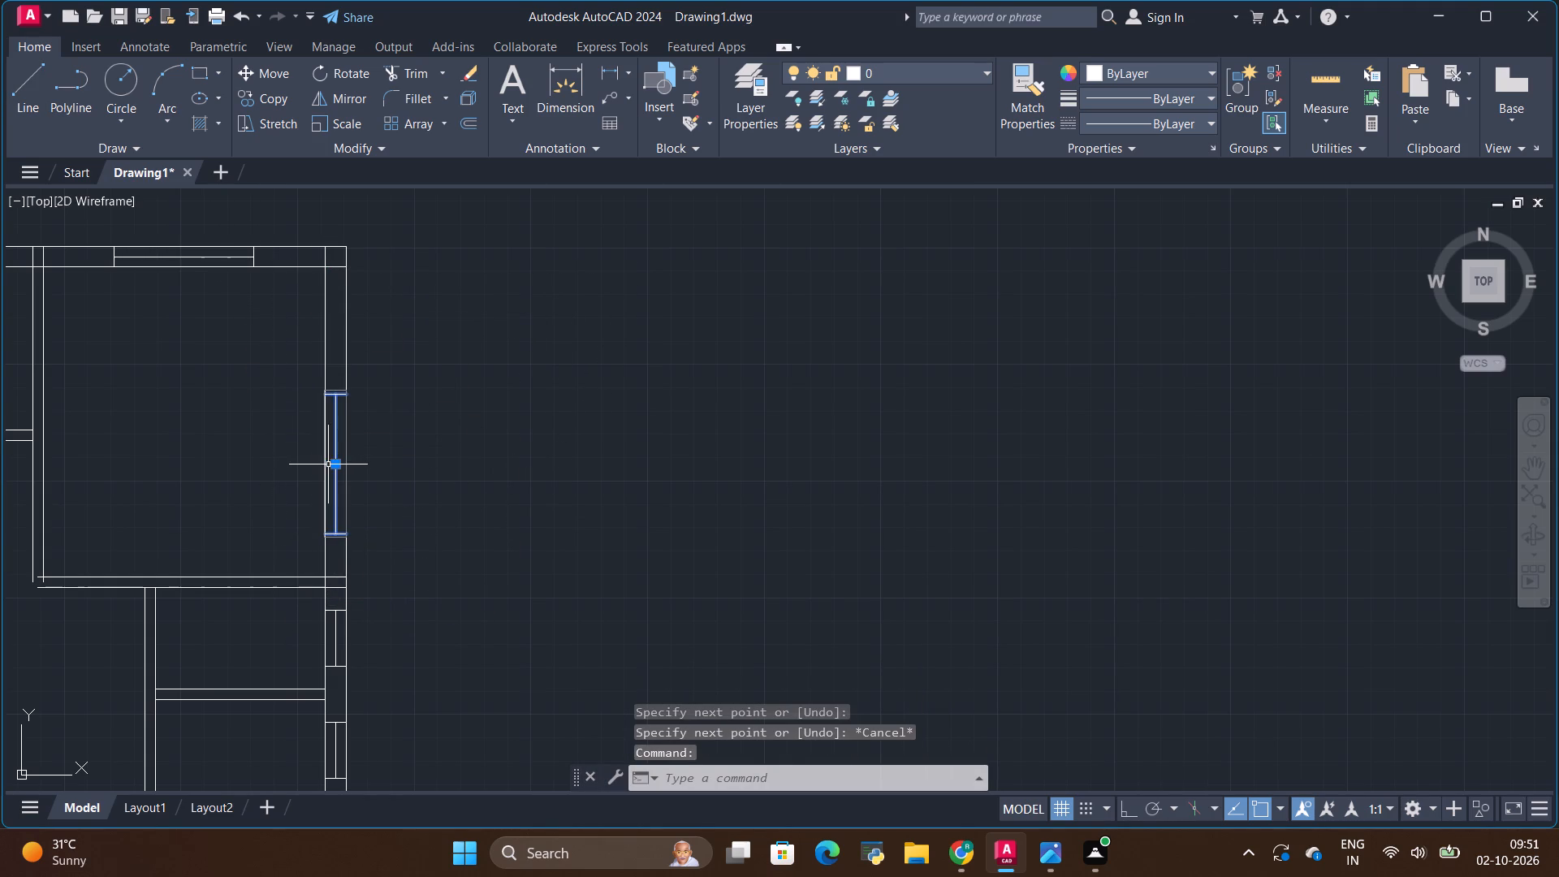
left_click(267, 64)
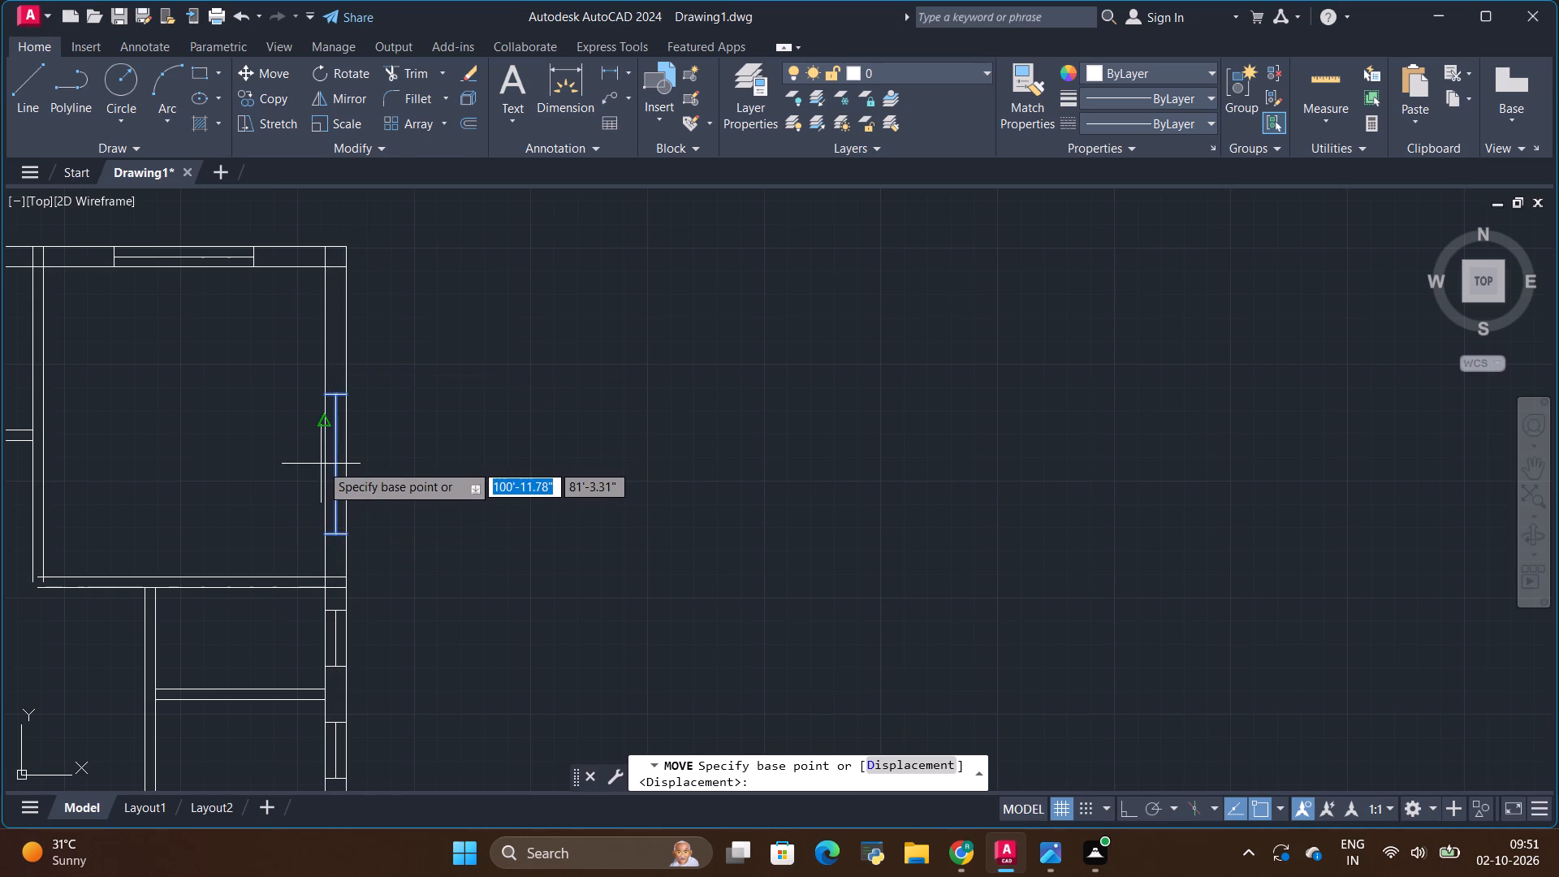
scroll(329, 468, "up", 2)
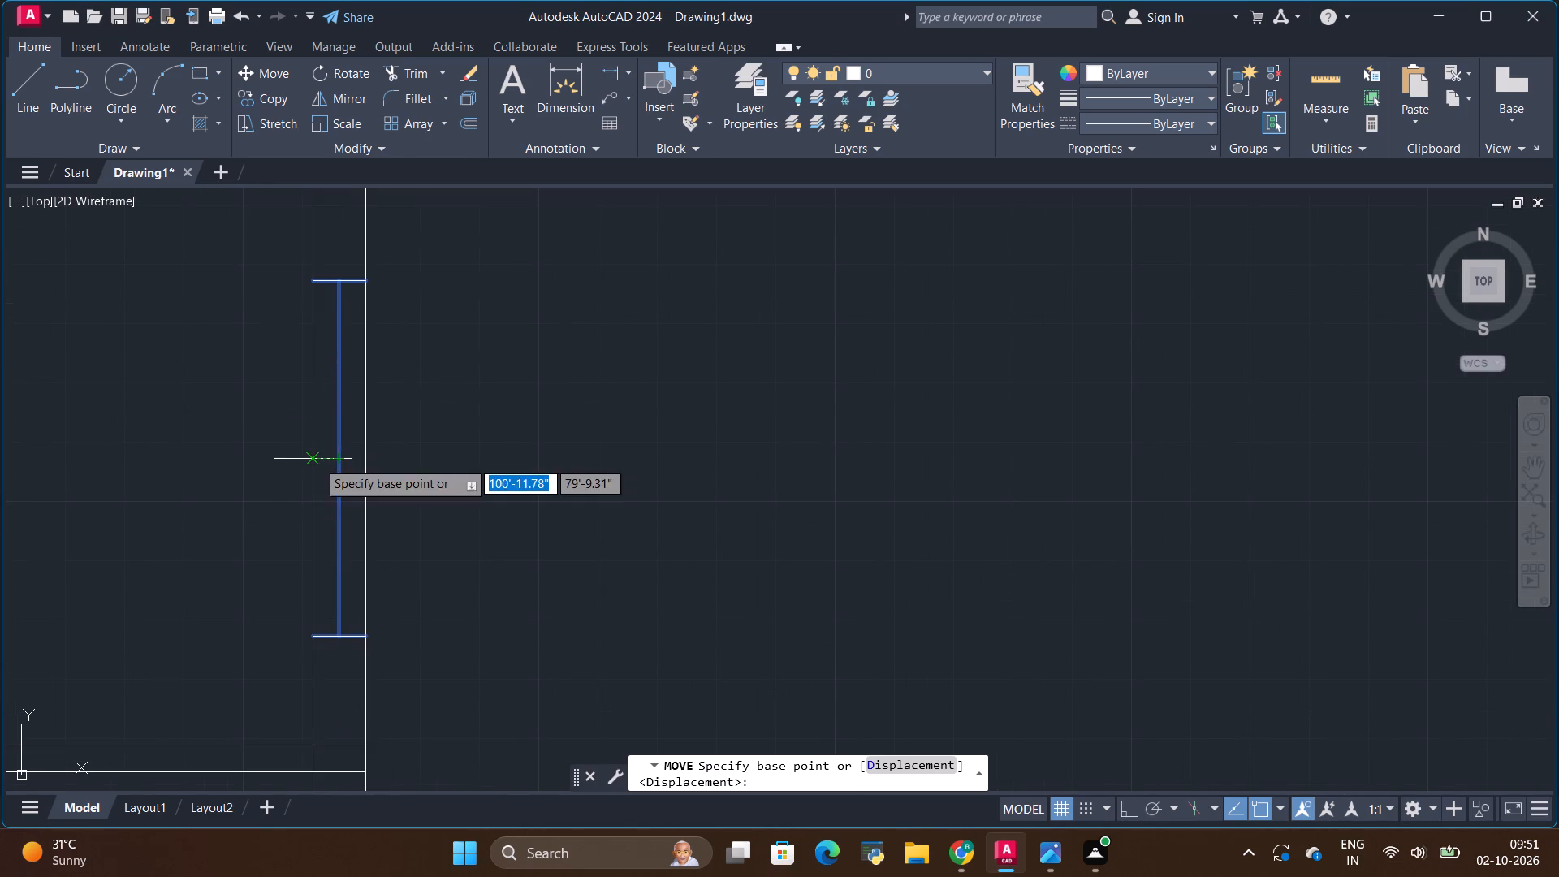
left_click(317, 460)
scroll(330, 487, "down", 2)
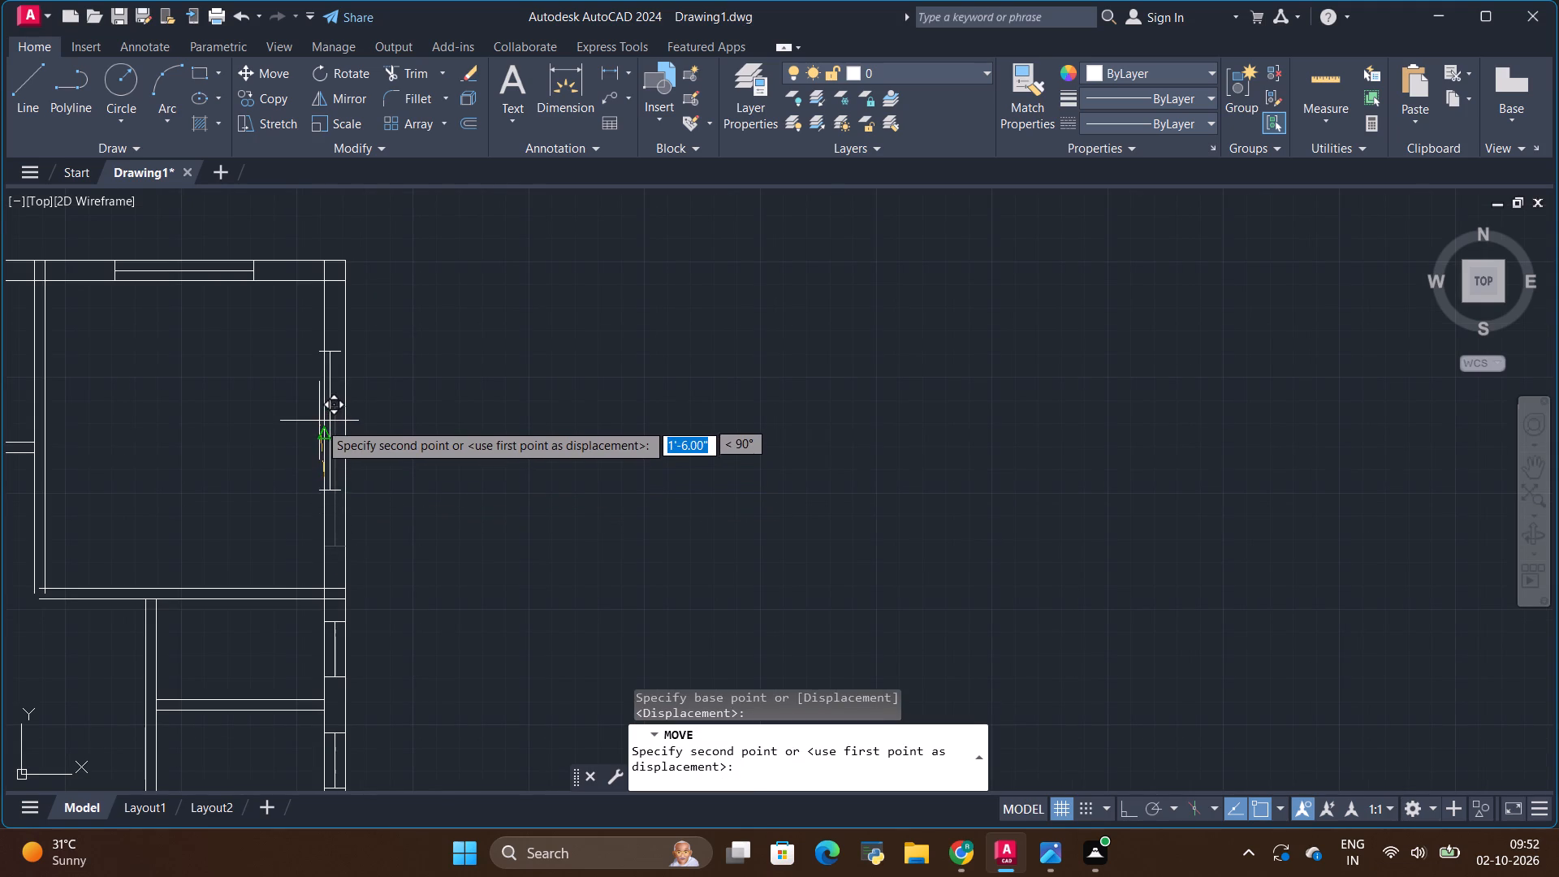
left_click(319, 439)
scroll(674, 489, "down", 3)
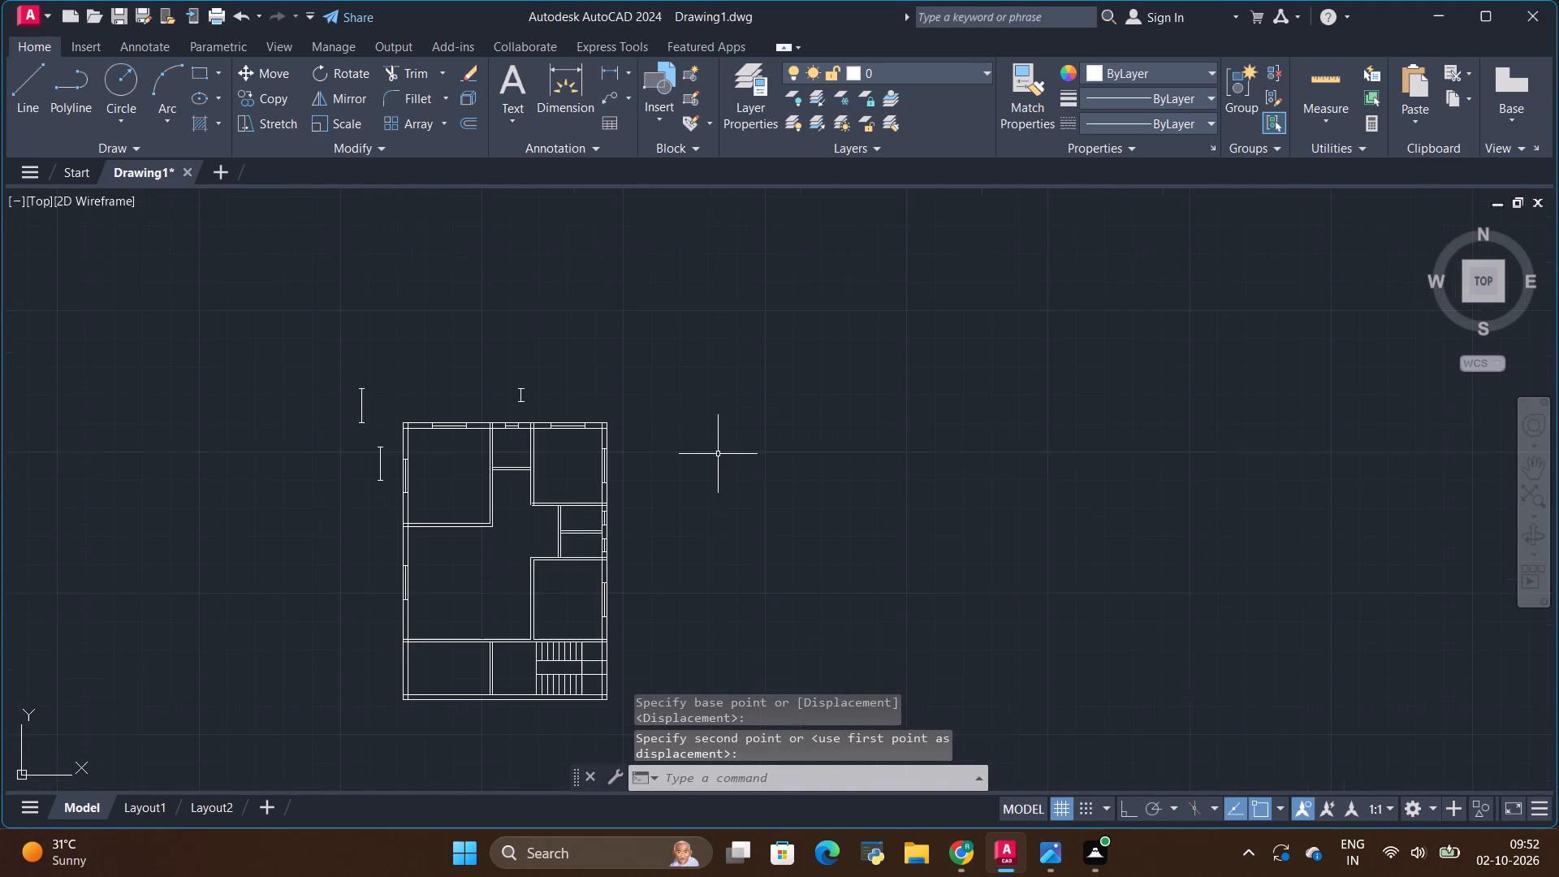
scroll(640, 391, "down", 1)
scroll(578, 555, "up", 2)
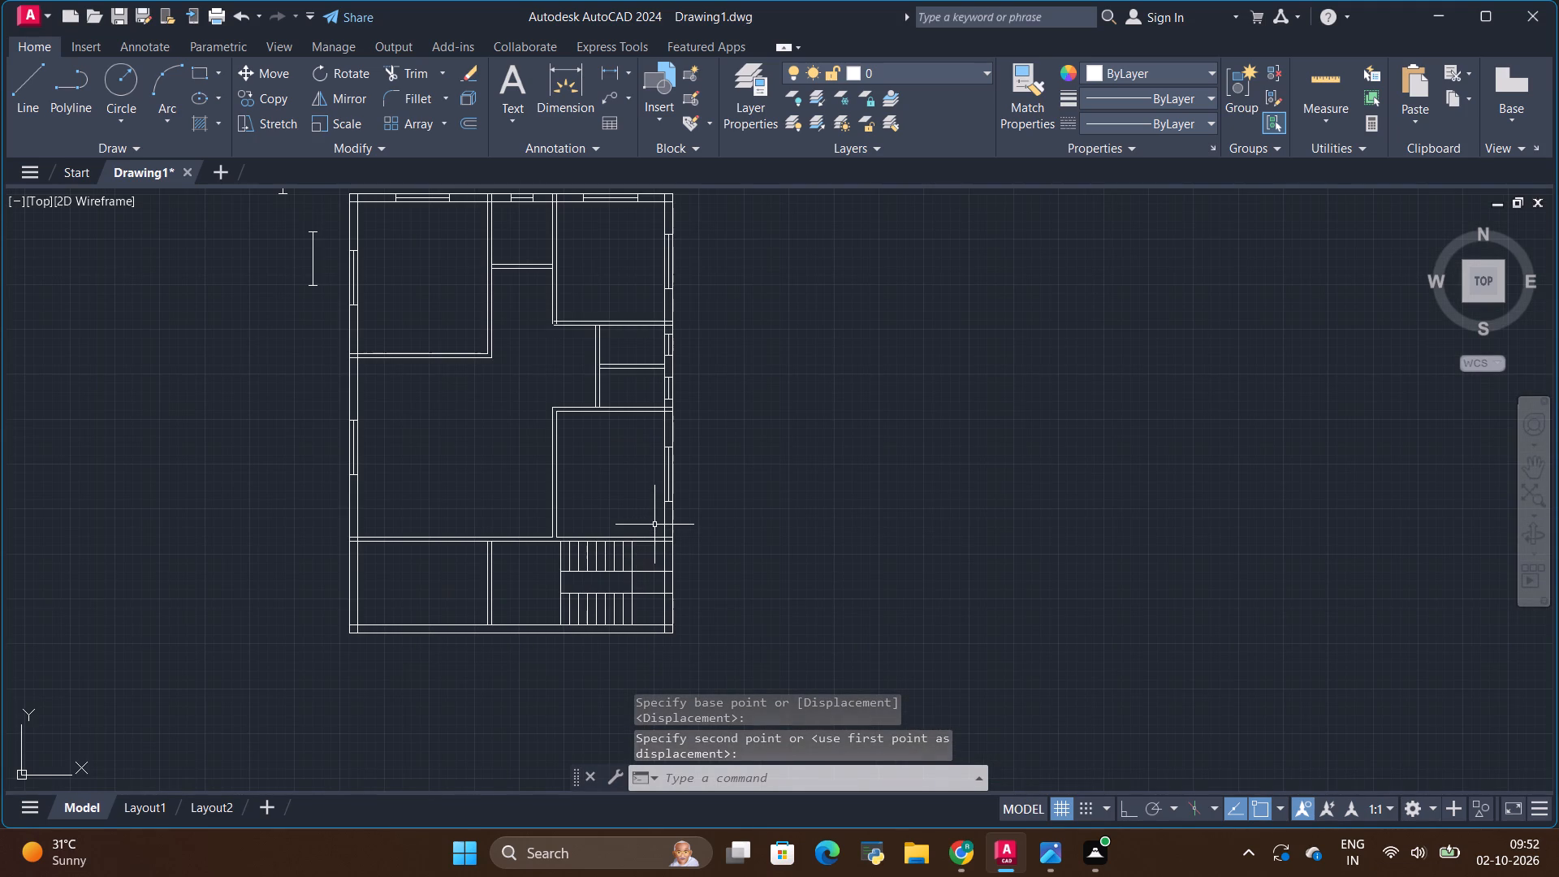
key("Escape")
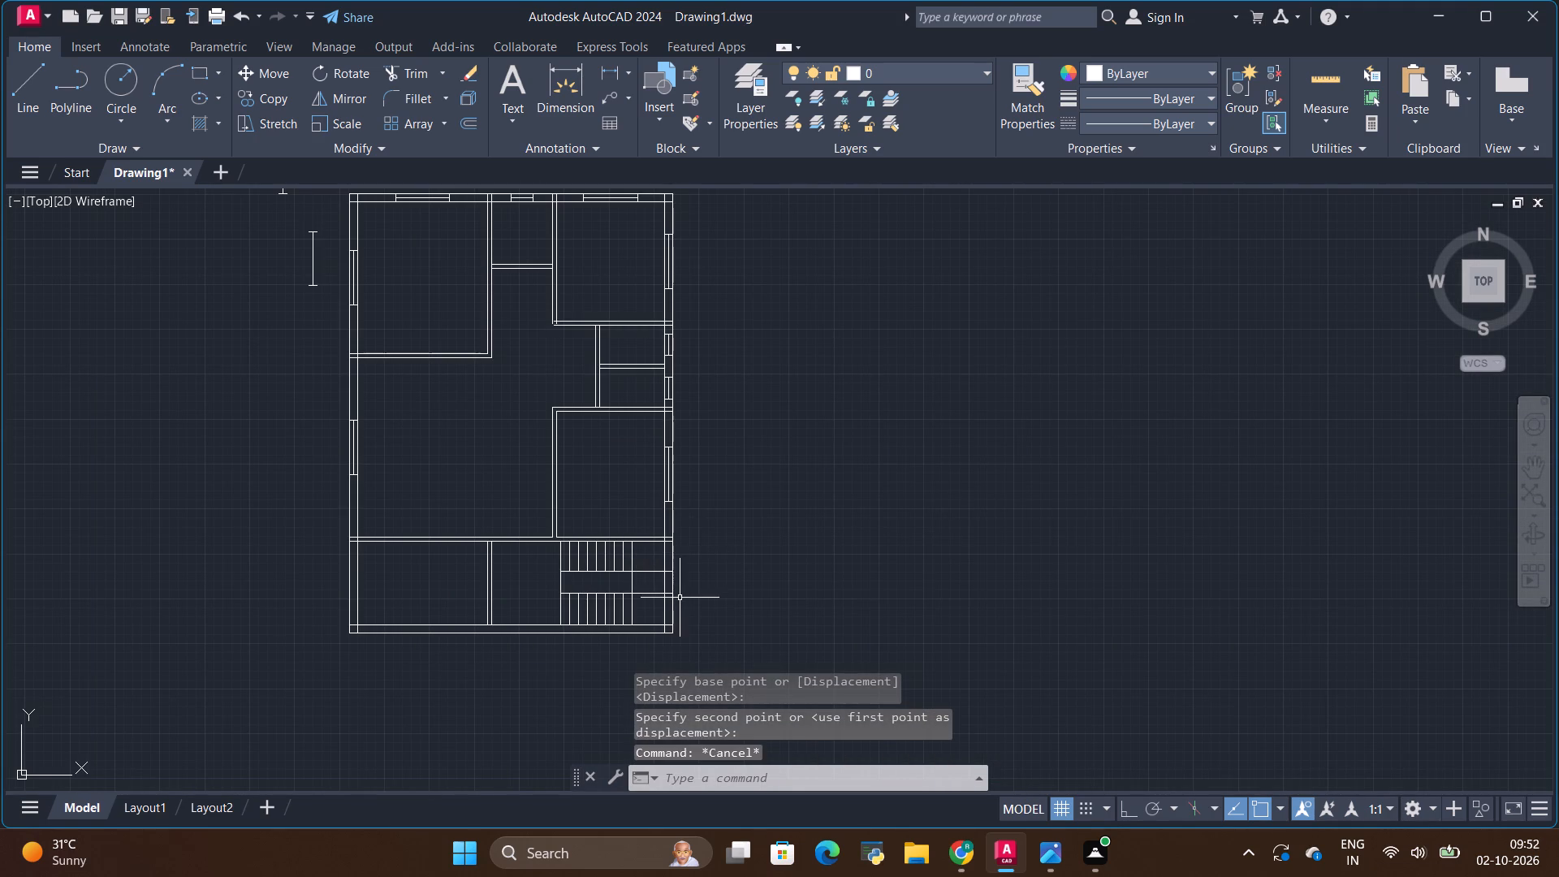
Trim the lower room wall line and the two stair landing lines where they cross into the right outer wall.
scroll(673, 589, "up", 1)
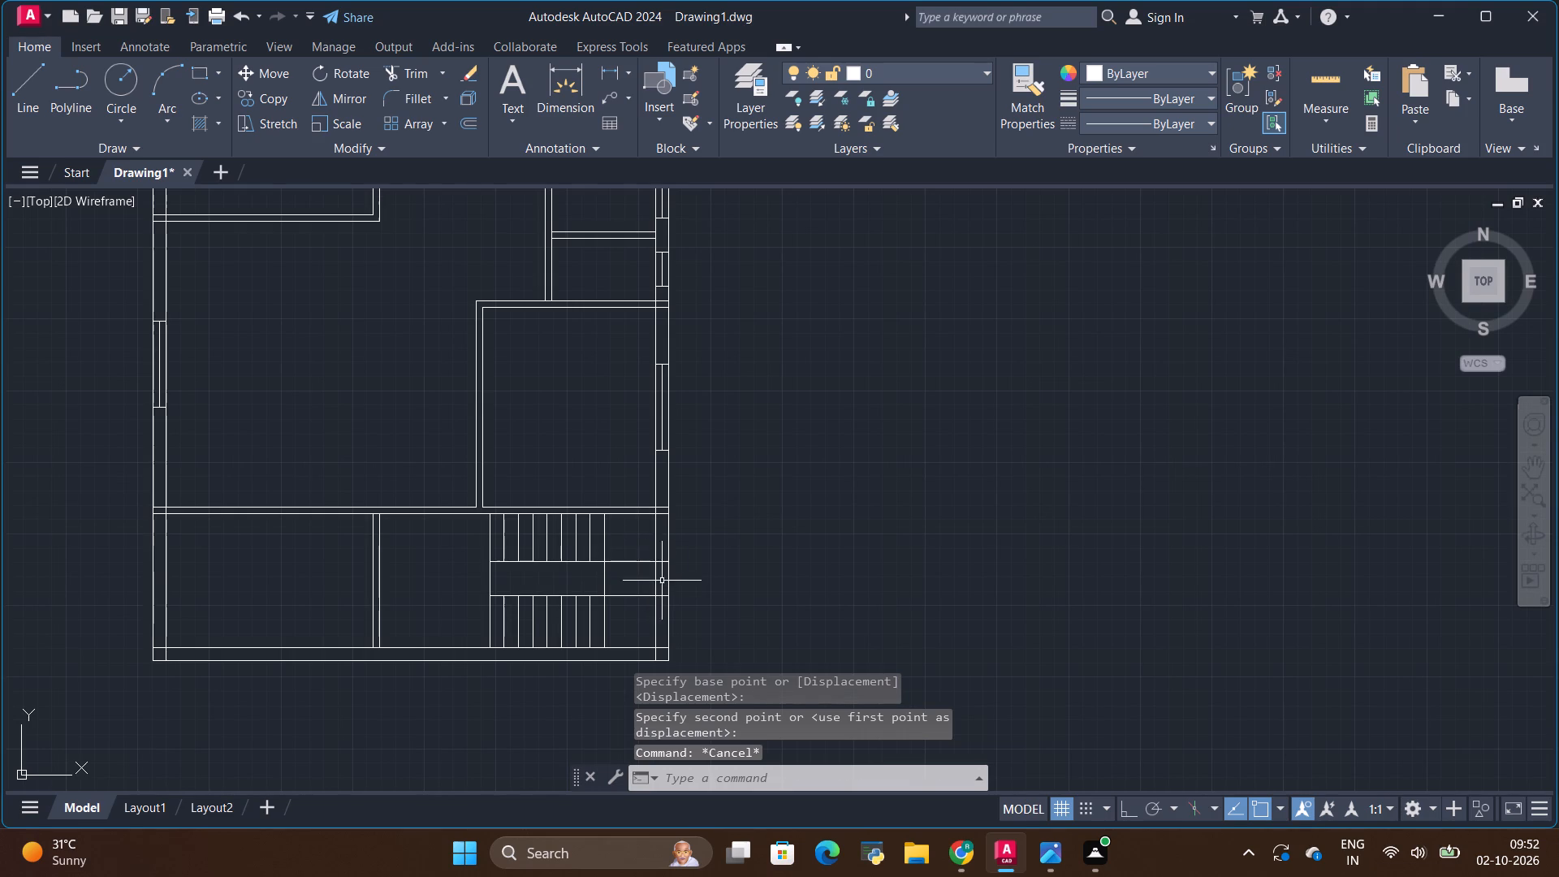
left_click(417, 70)
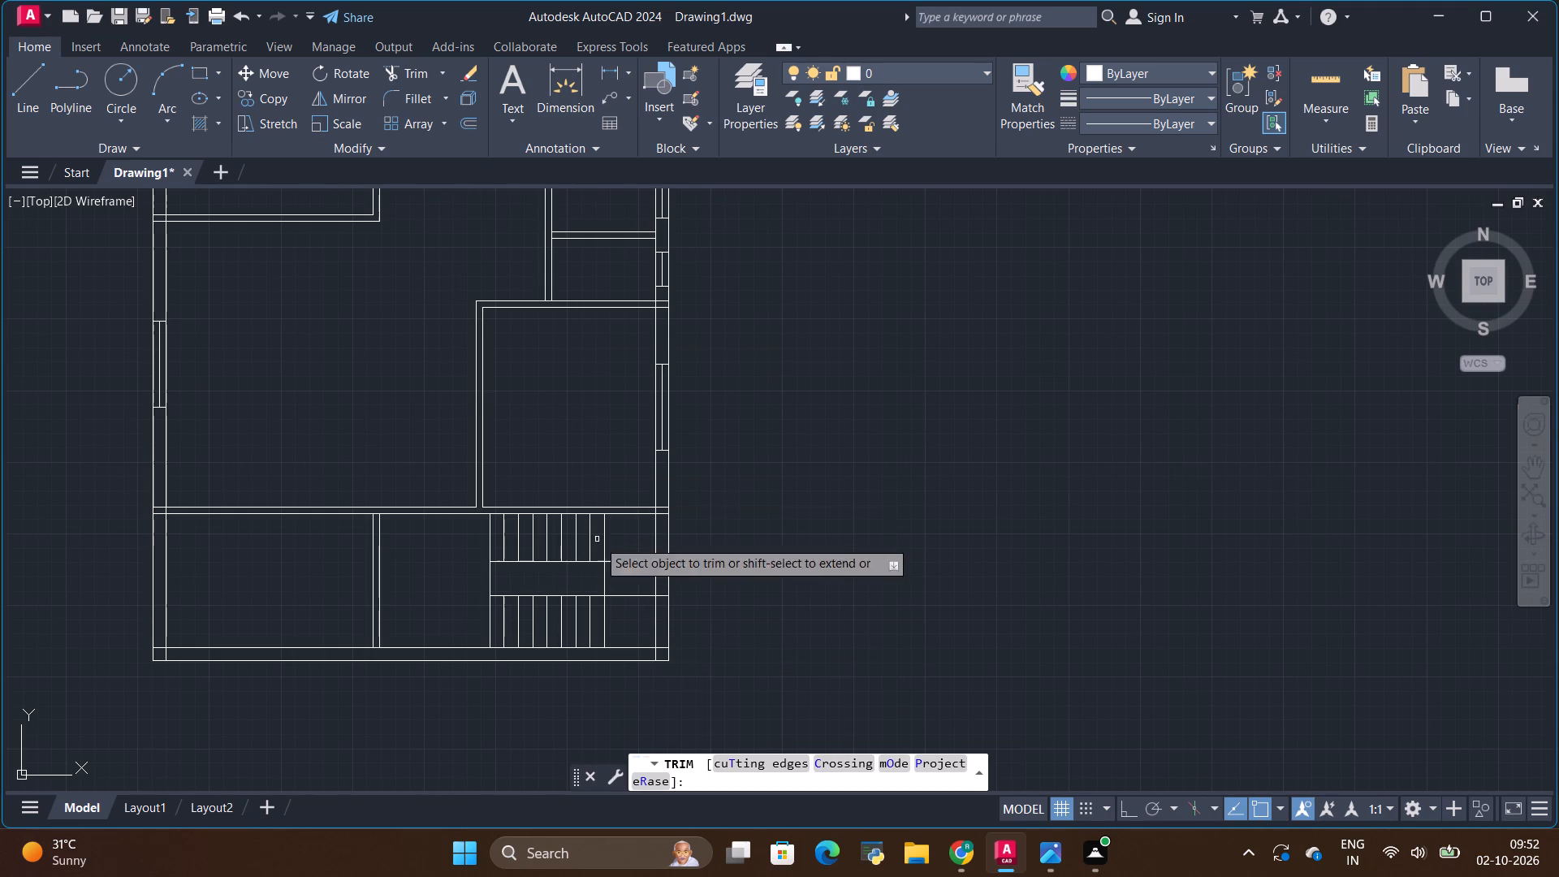
scroll(656, 603, "up", 2)
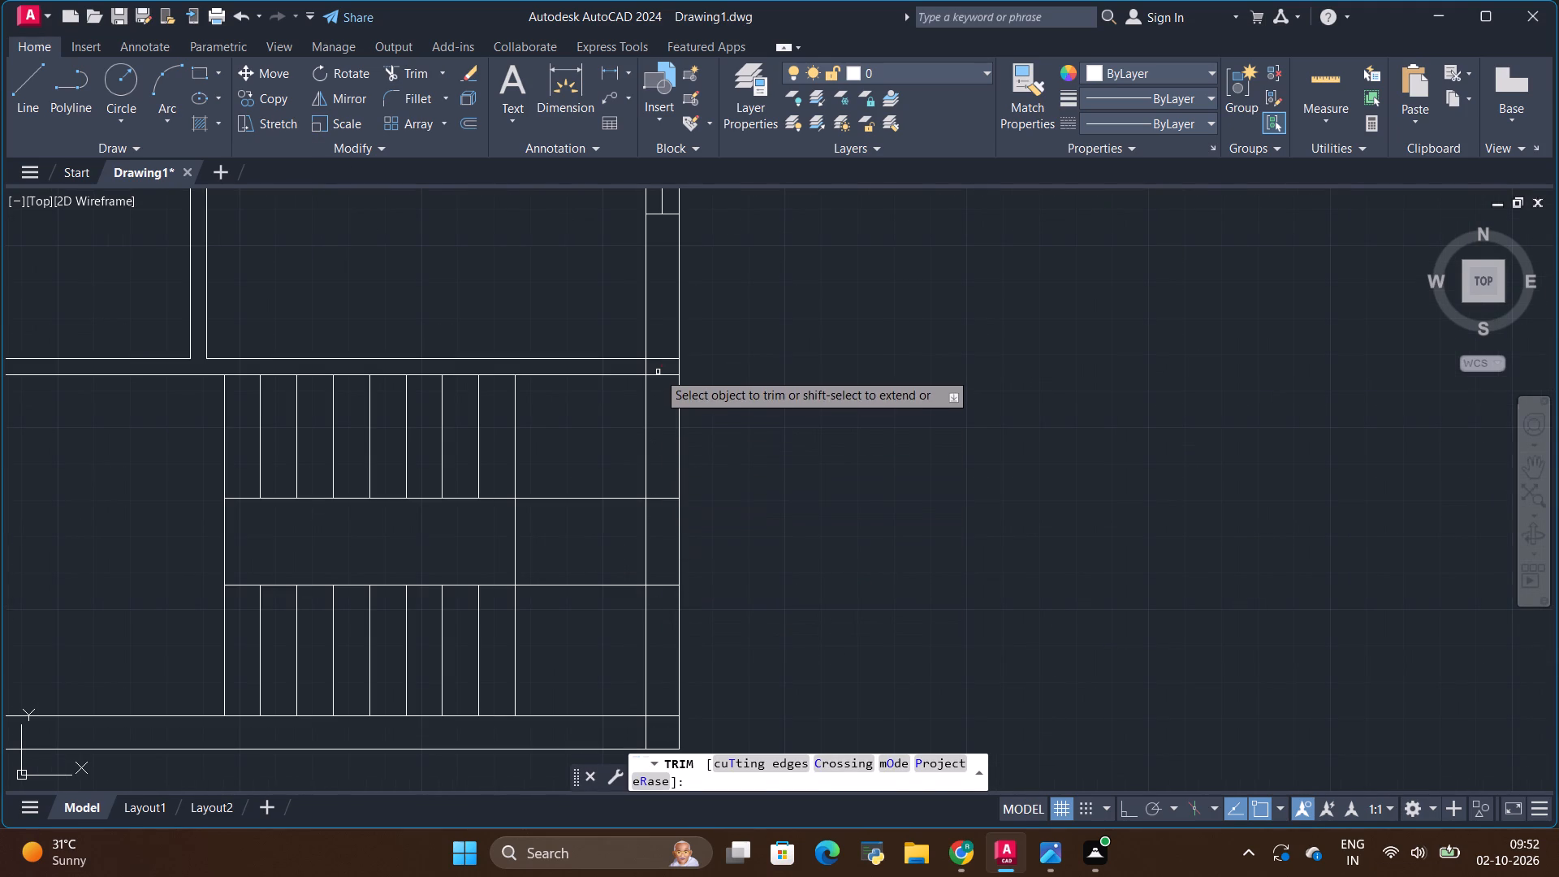
left_click_drag(658, 372, 663, 610)
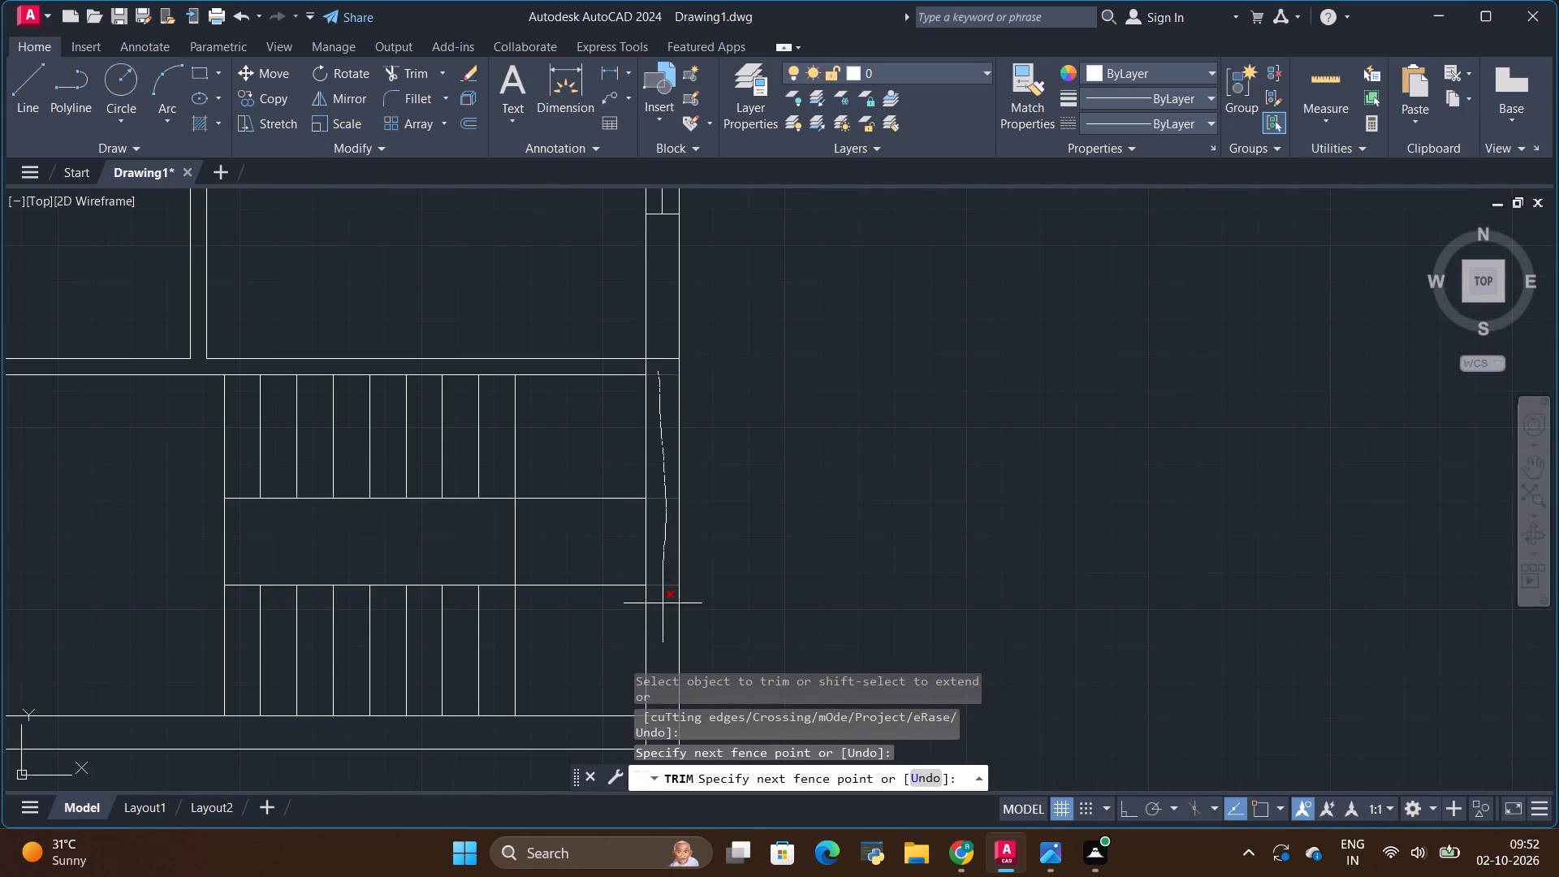
left_click_drag(663, 610, 663, 624)
scroll(658, 456, "down", 2)
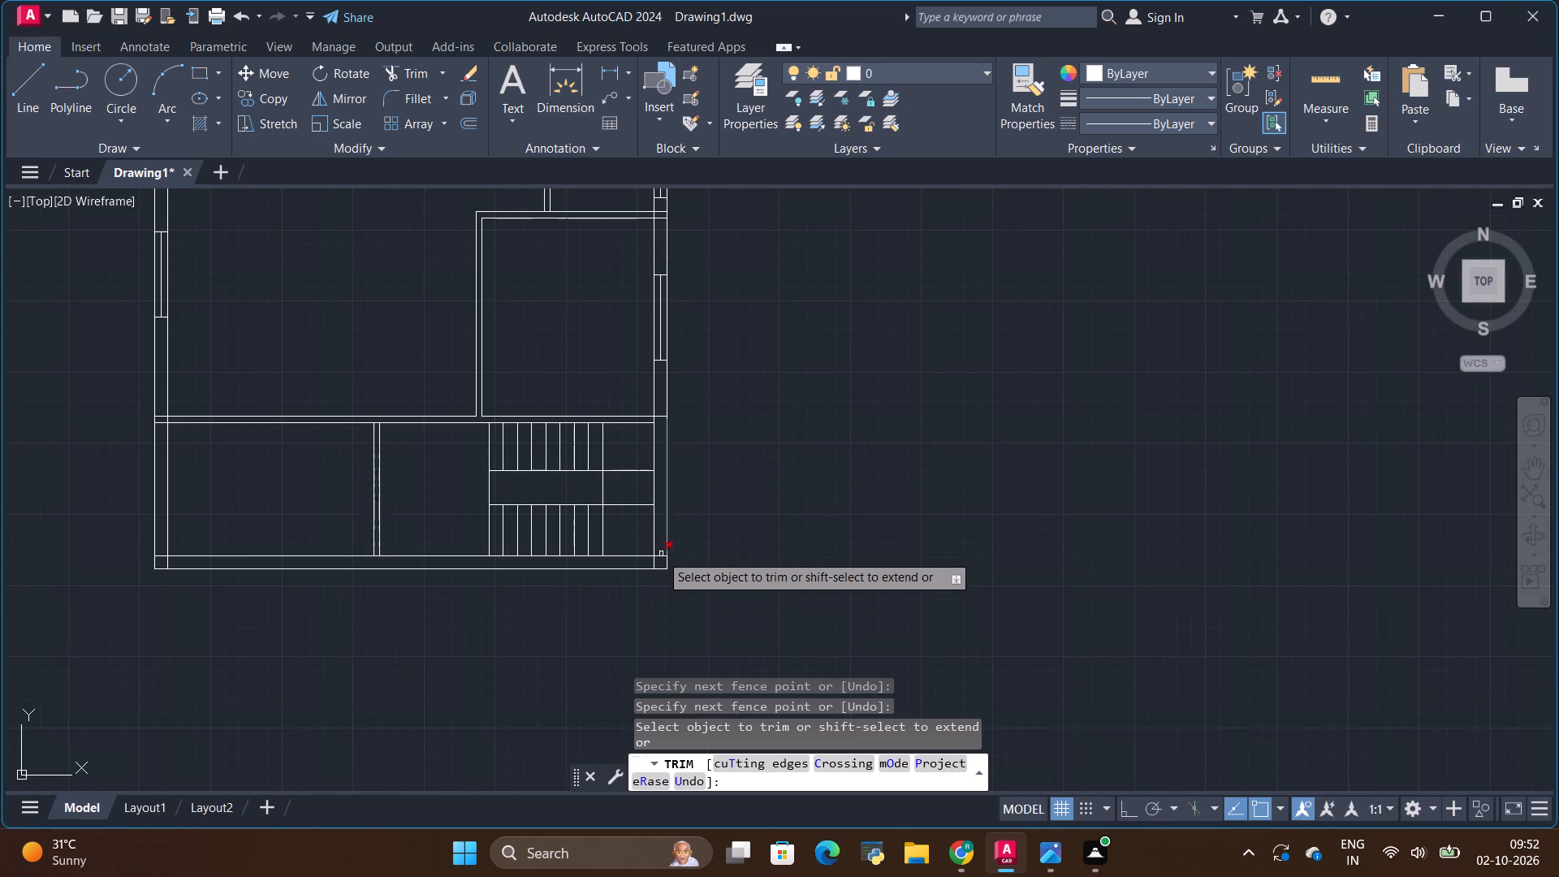
key("Escape")
Review the drawn plan and compare its rooms and wall openings with the 30 x 40 reference image.
scroll(715, 598, "down", 2)
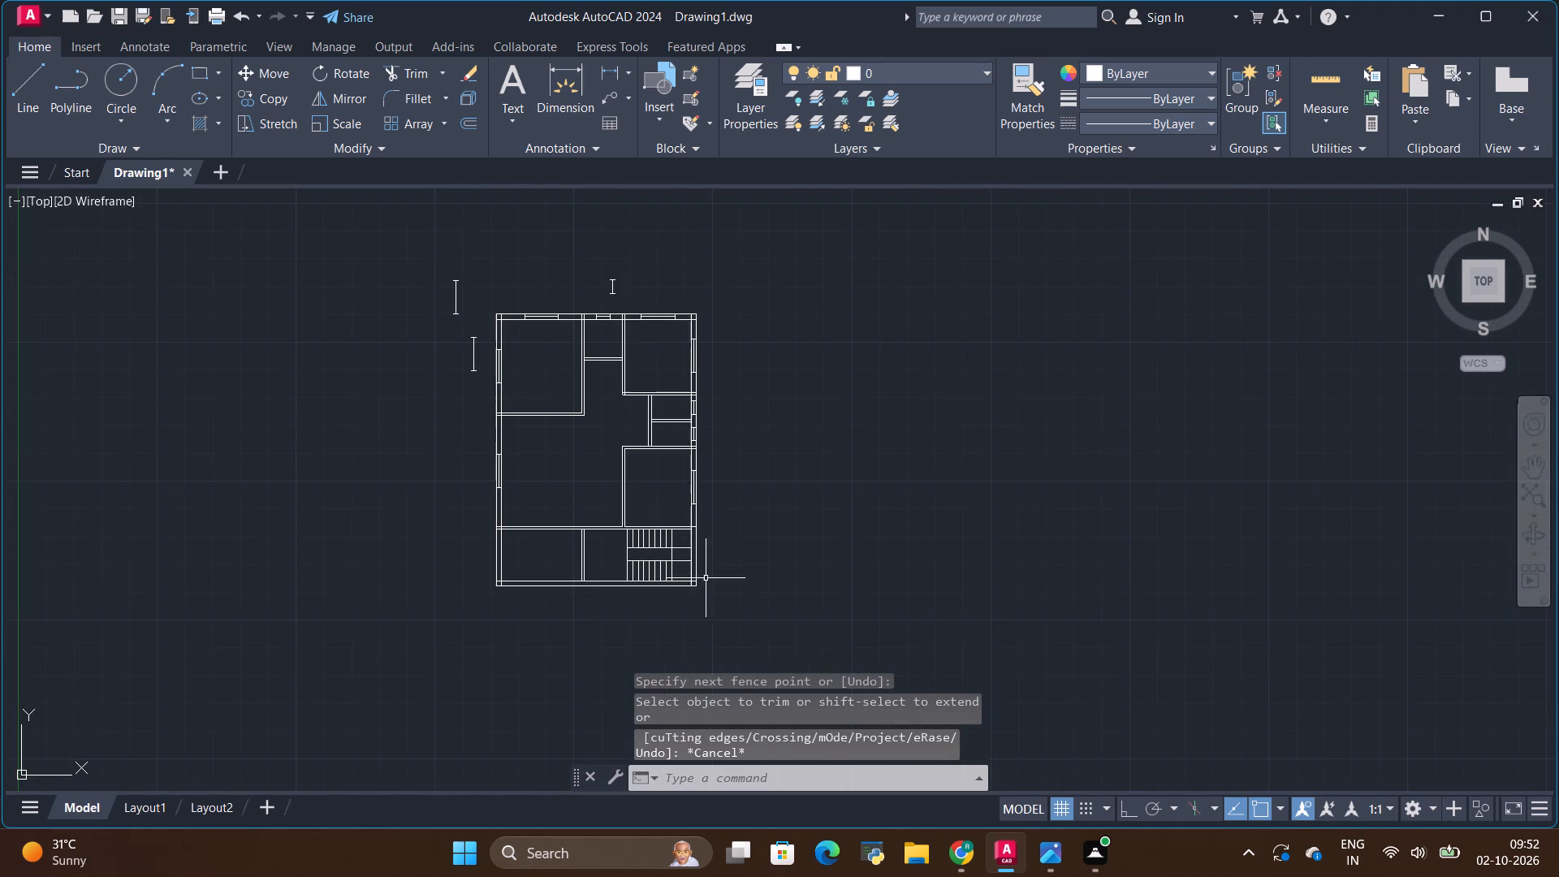
scroll(676, 508, "up", 2)
scroll(661, 415, "down", 1)
scroll(685, 597, "up", 2)
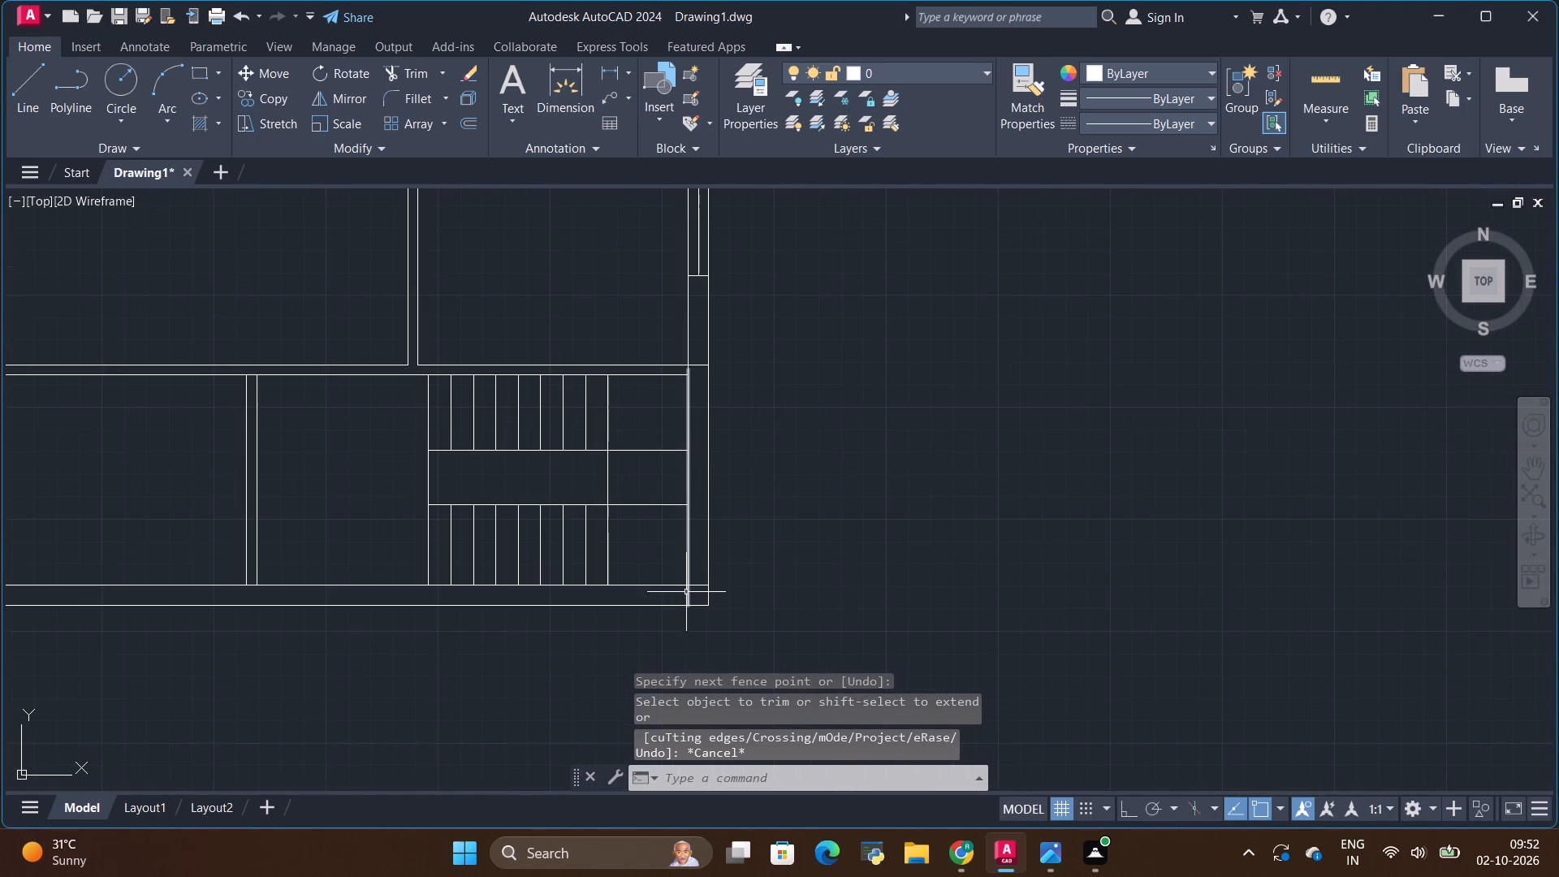
scroll(220, 466, "down", 1)
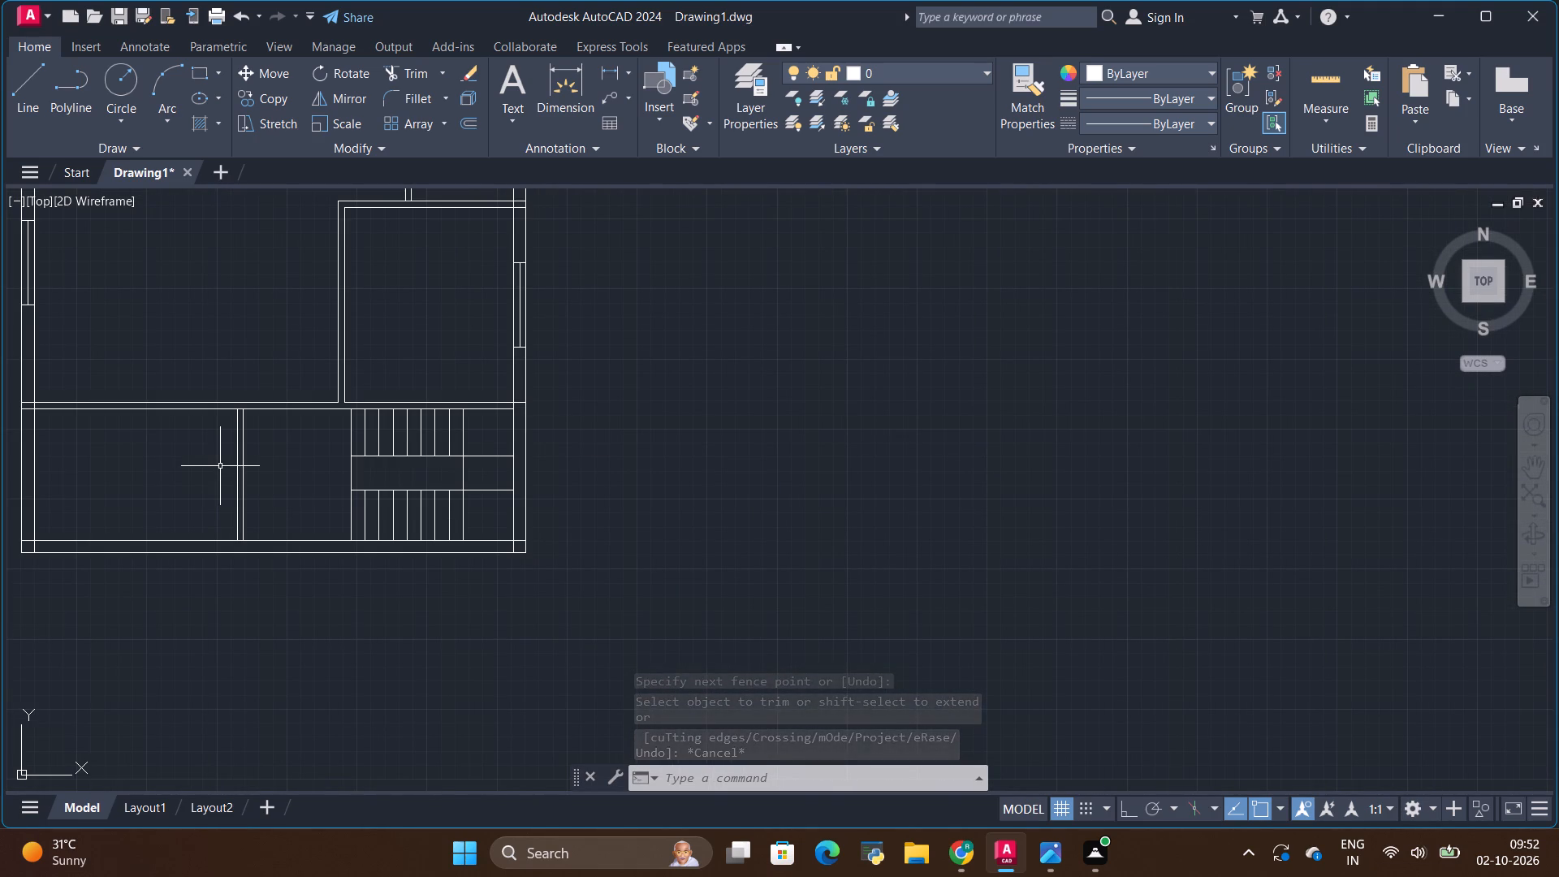
scroll(348, 494, "down", 2)
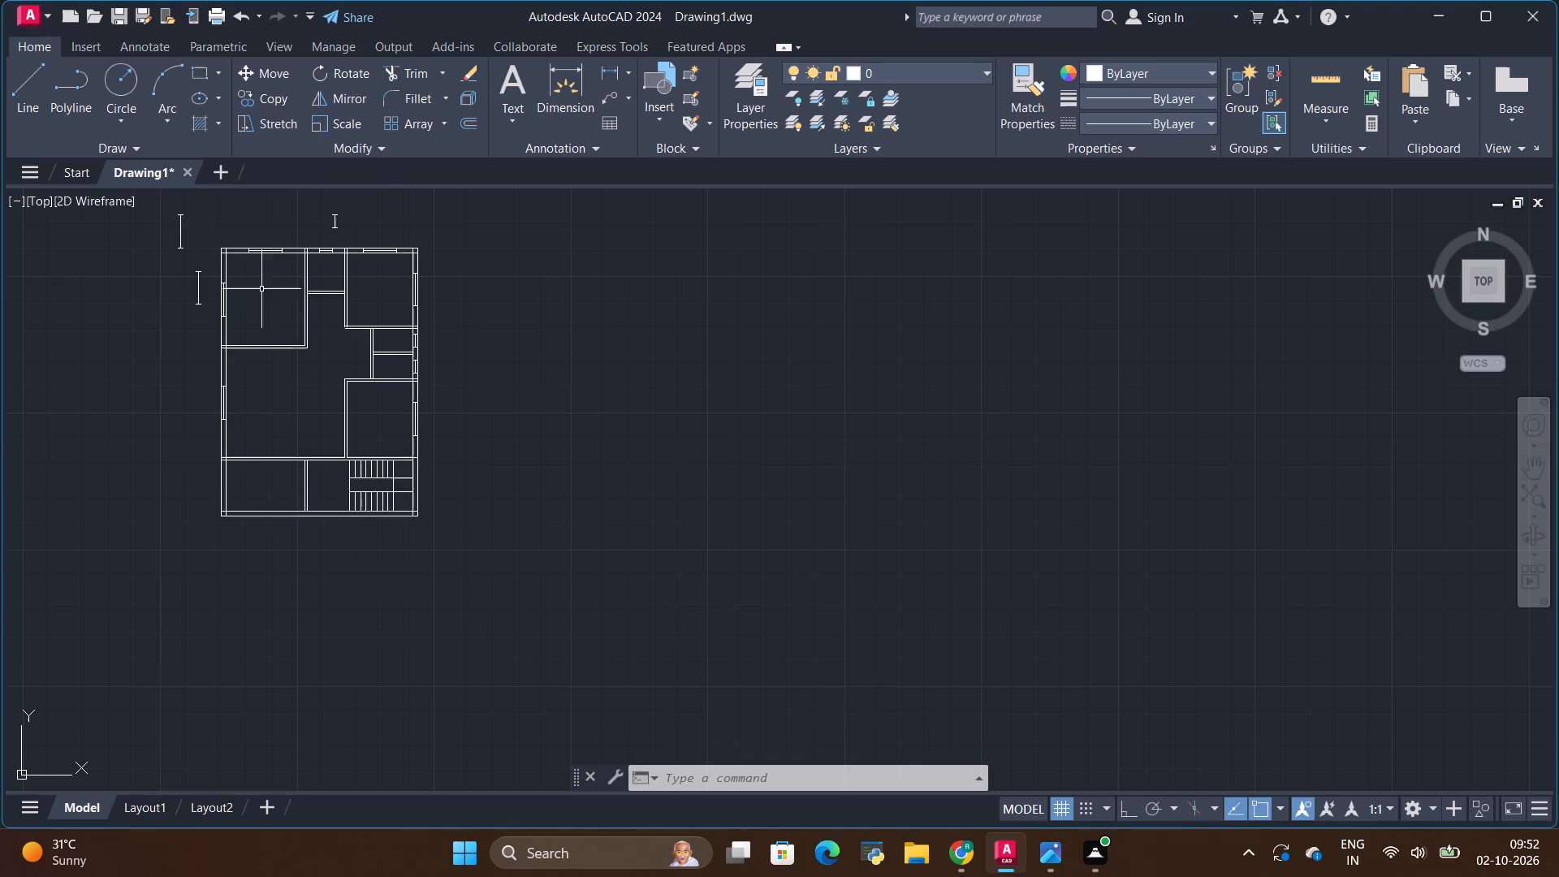
scroll(247, 257, "up", 2)
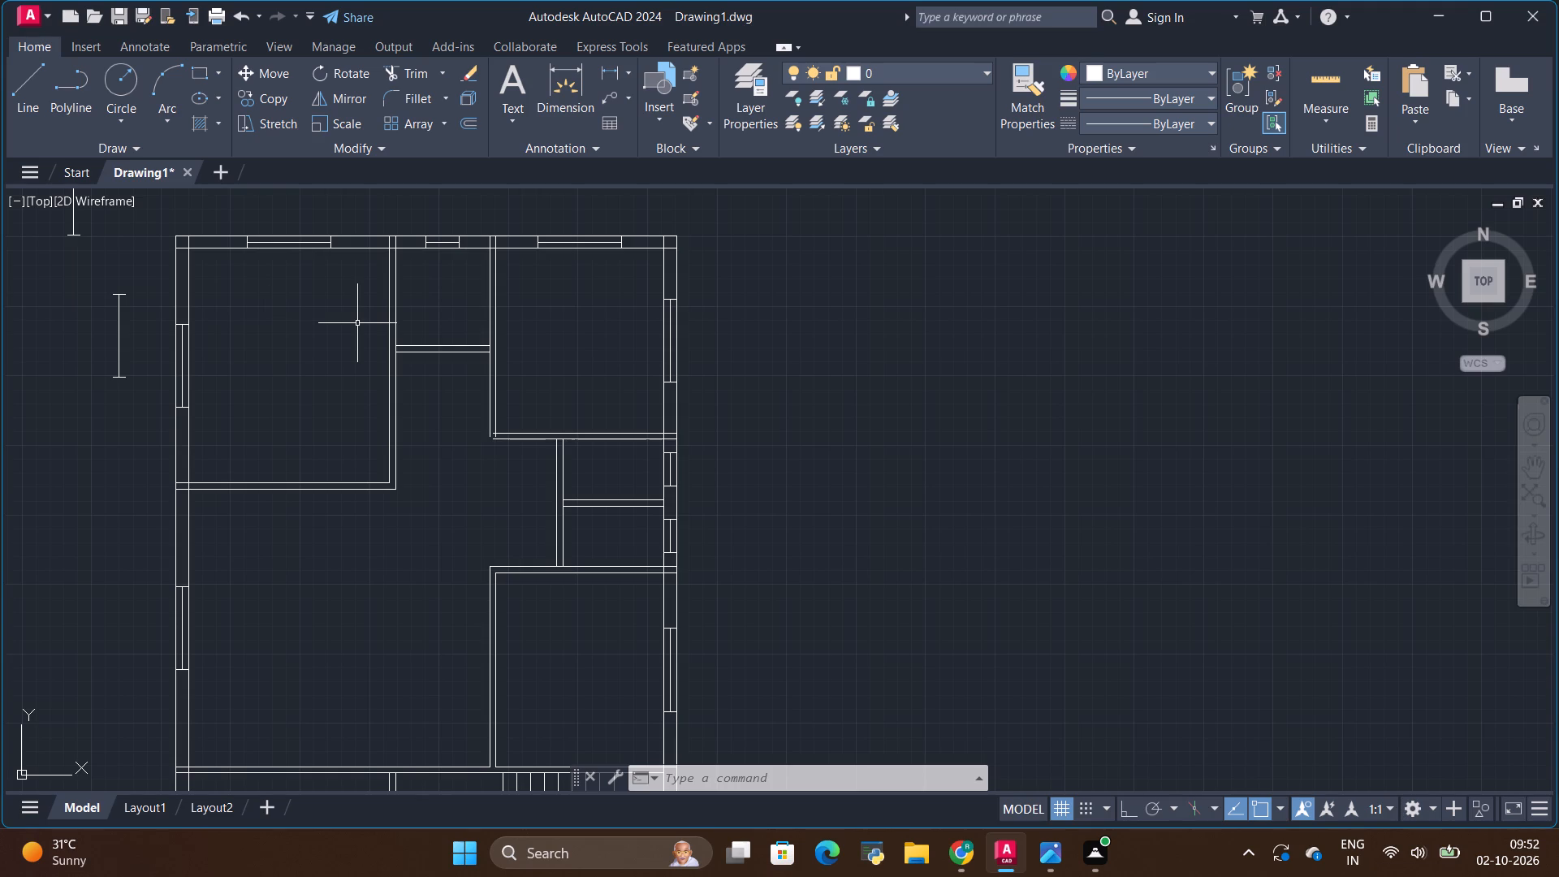
scroll(430, 373, "down", 1)
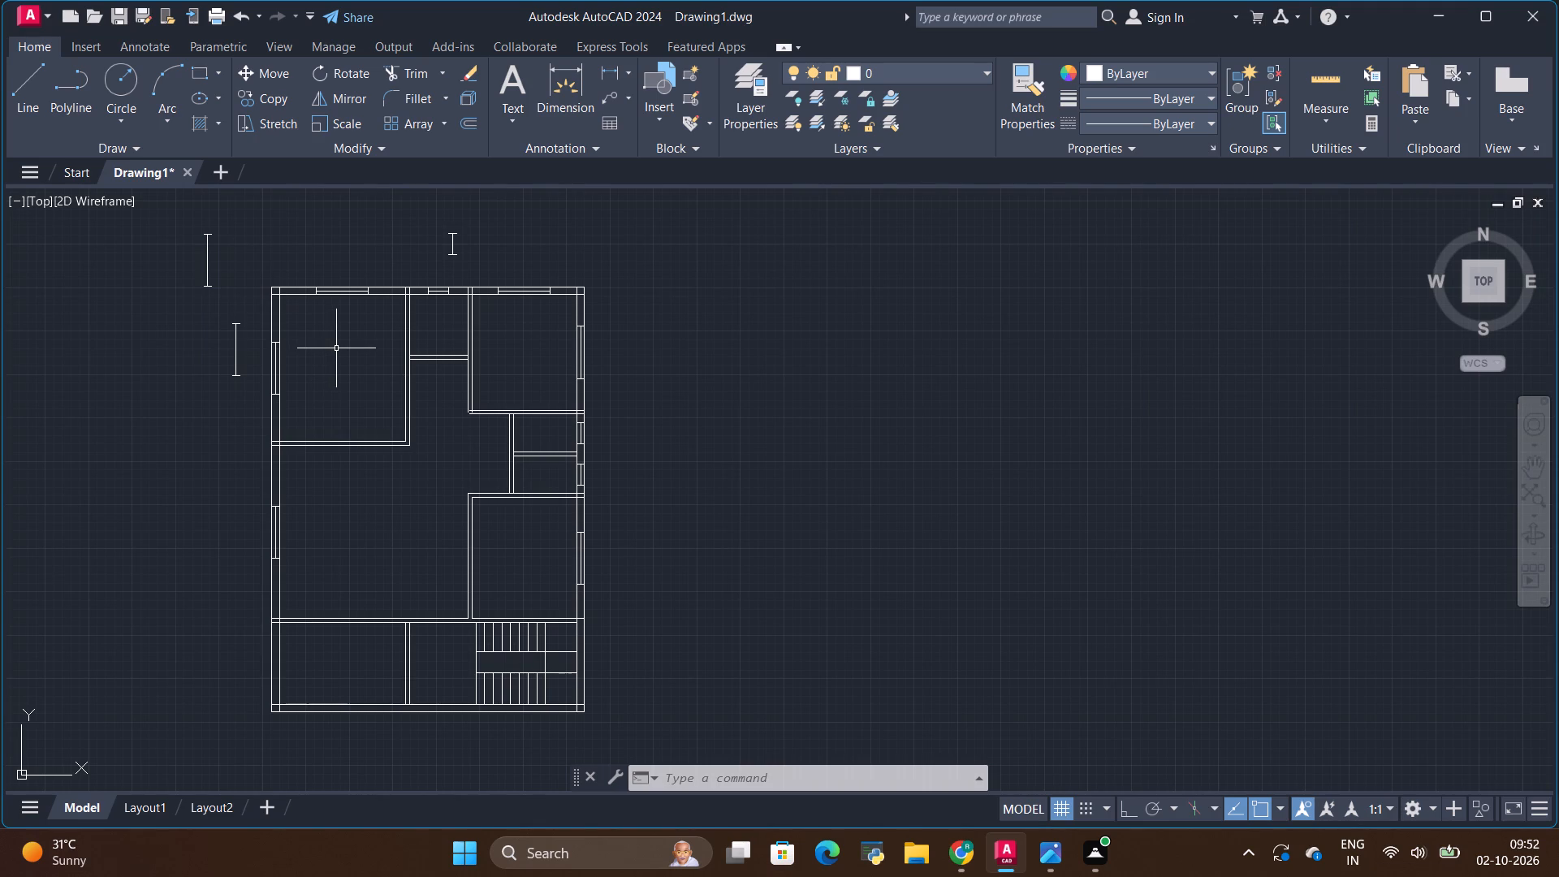
key("alt+Tab")
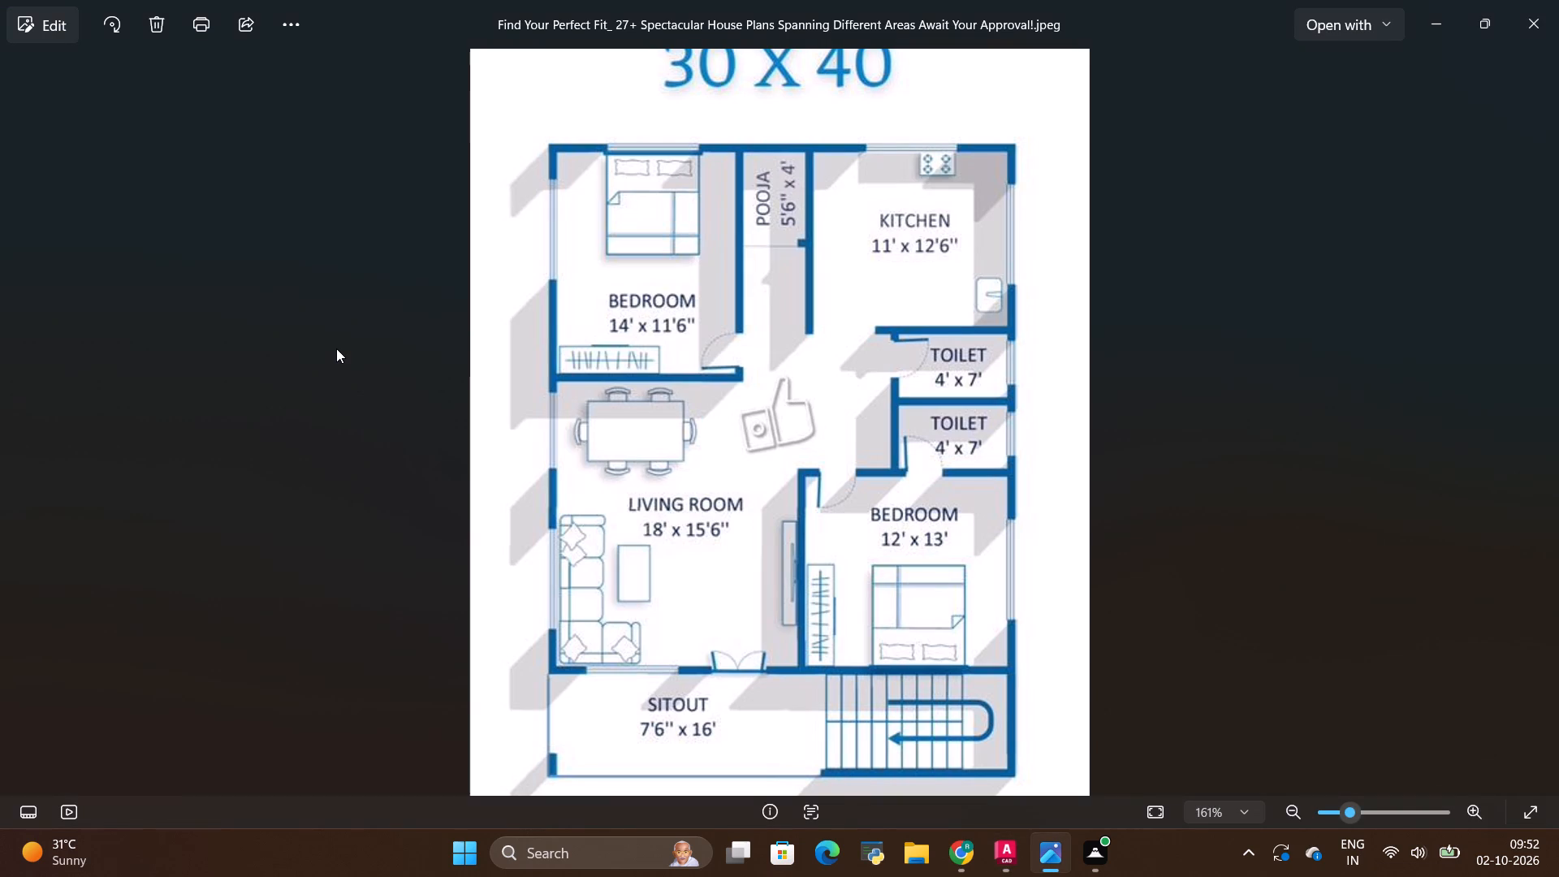
key("alt+Tab")
Draw a short line across the pooja's lower partition at its right end, joining the partition's two faces.
scroll(462, 375, "up", 5)
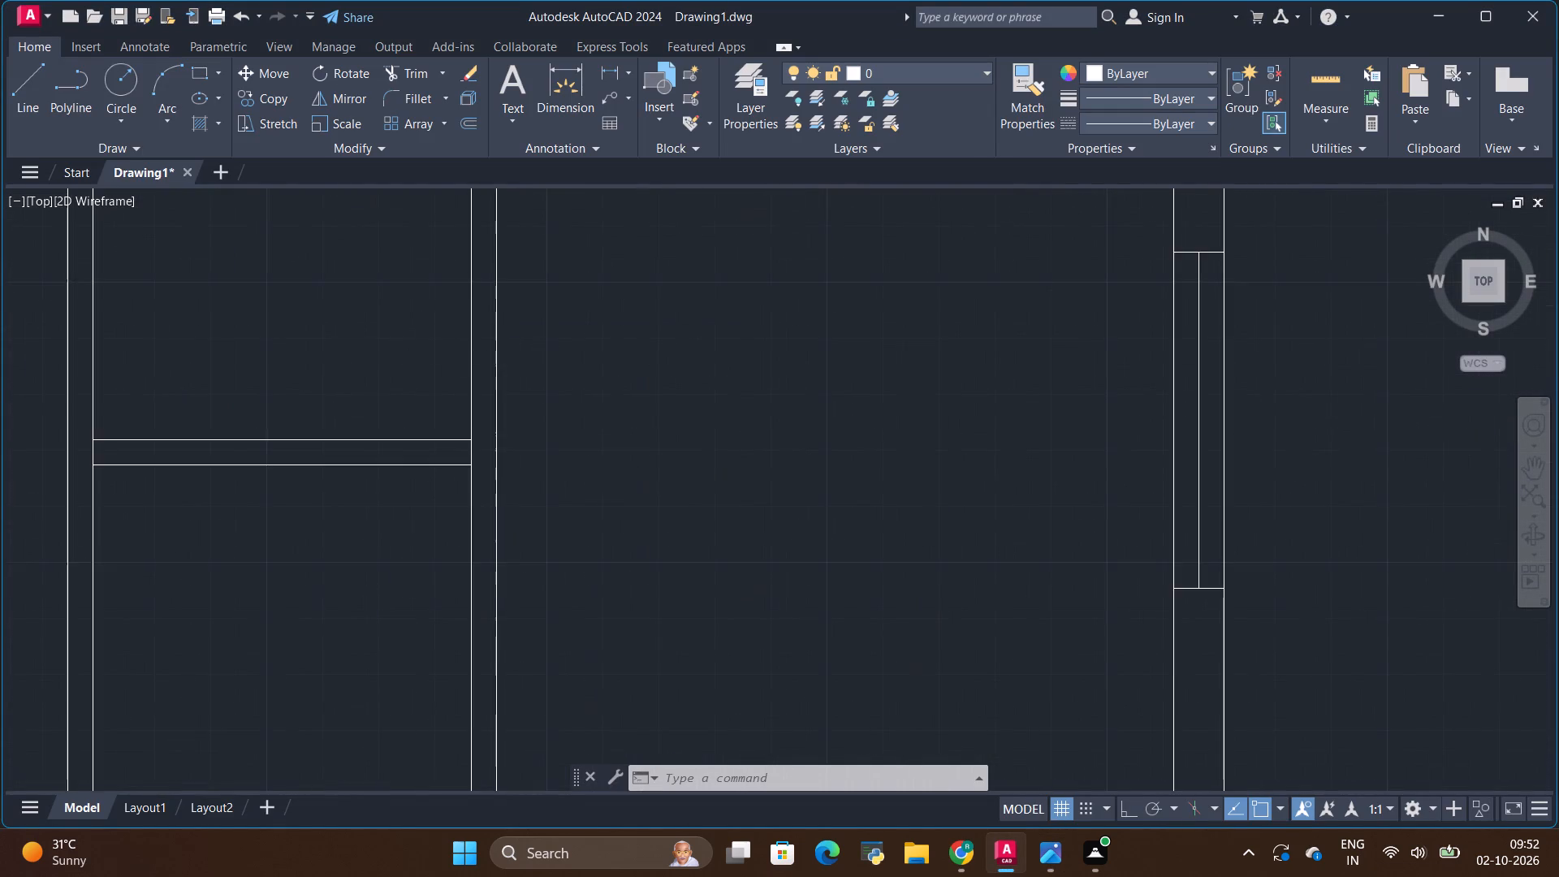
left_click(27, 96)
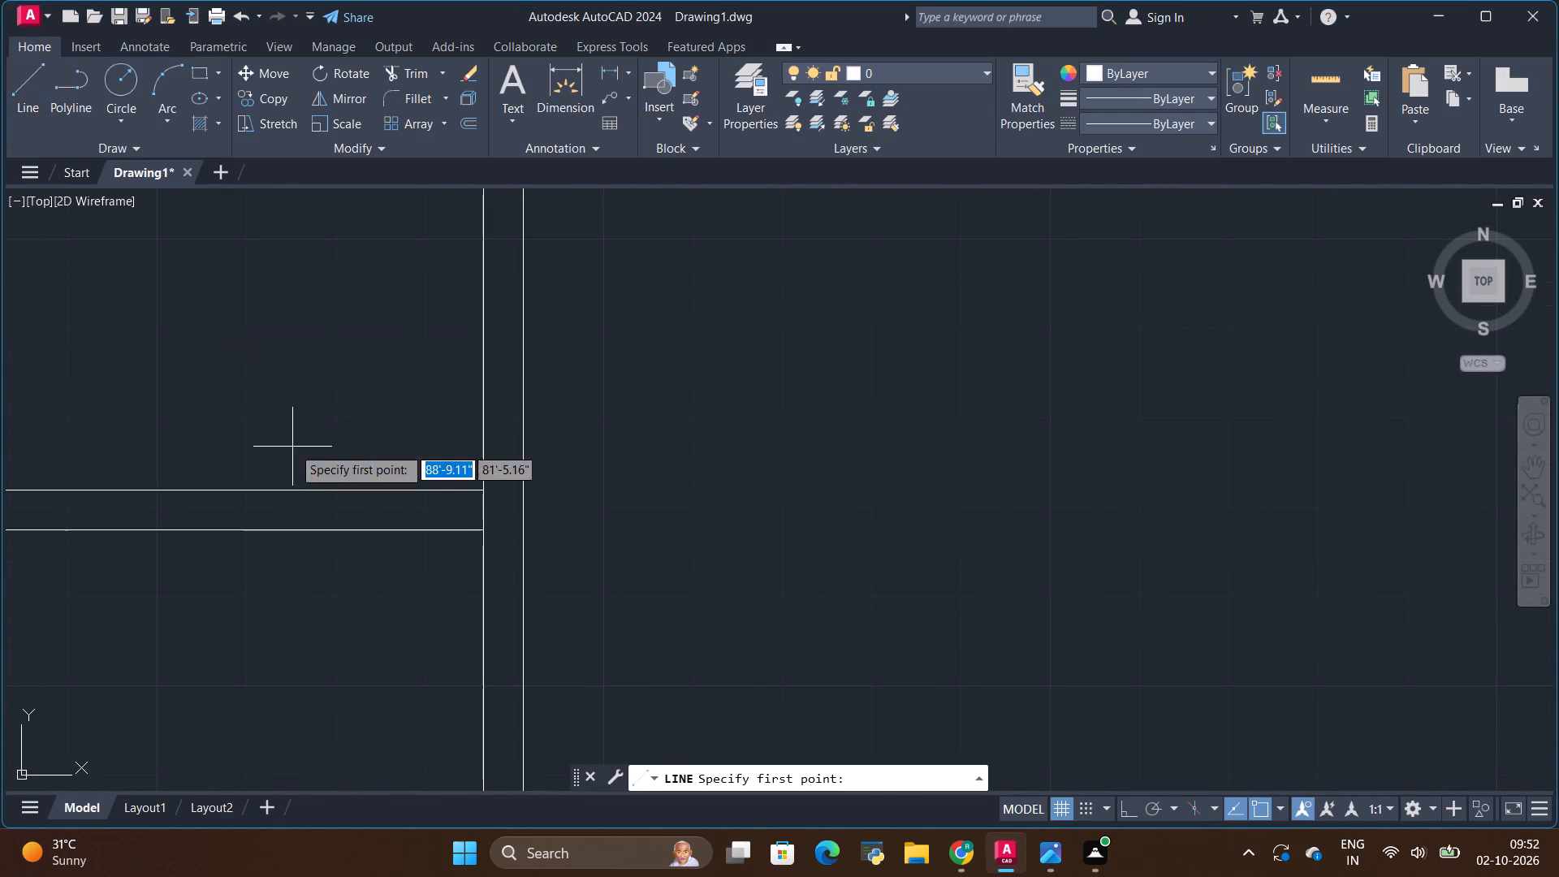
left_click(481, 492)
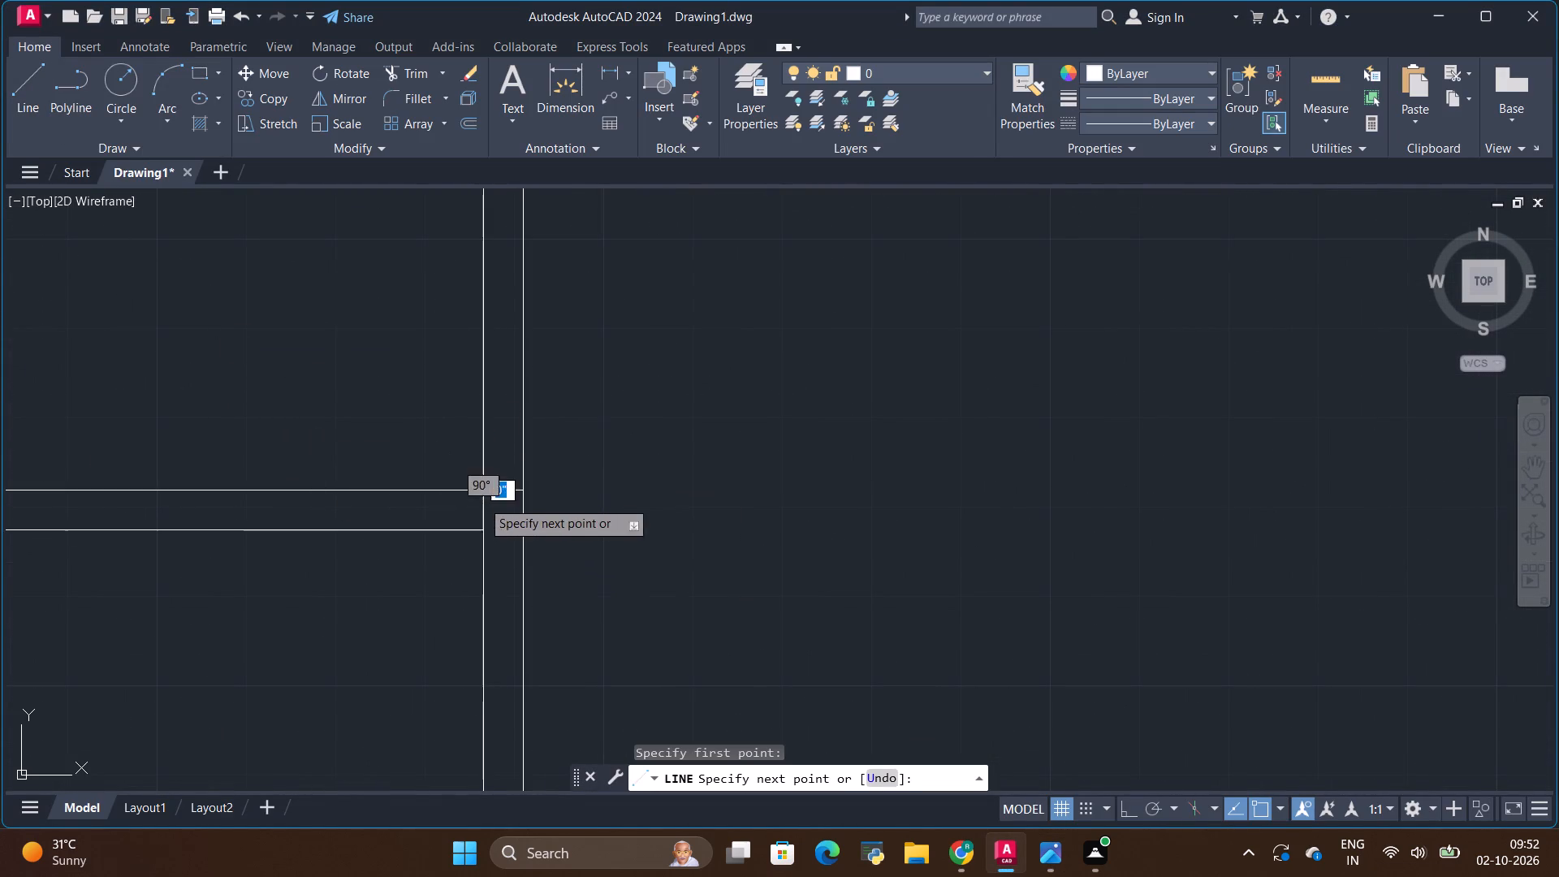
left_click(481, 532)
key("Escape")
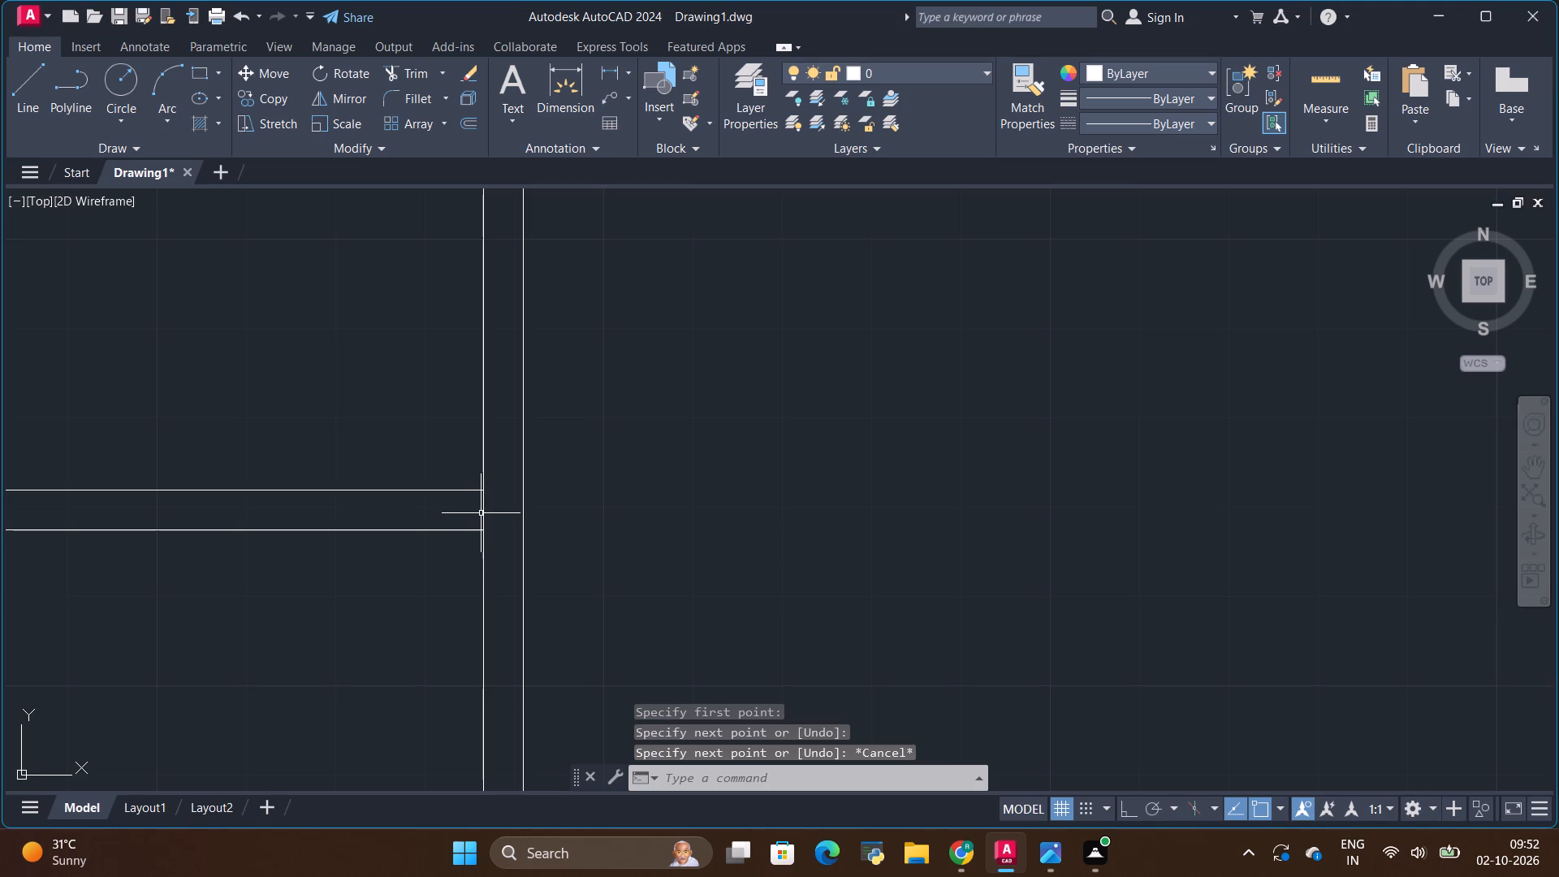
Copy the short end line 8" to the left along the pooja's lower partition.
left_click(482, 513)
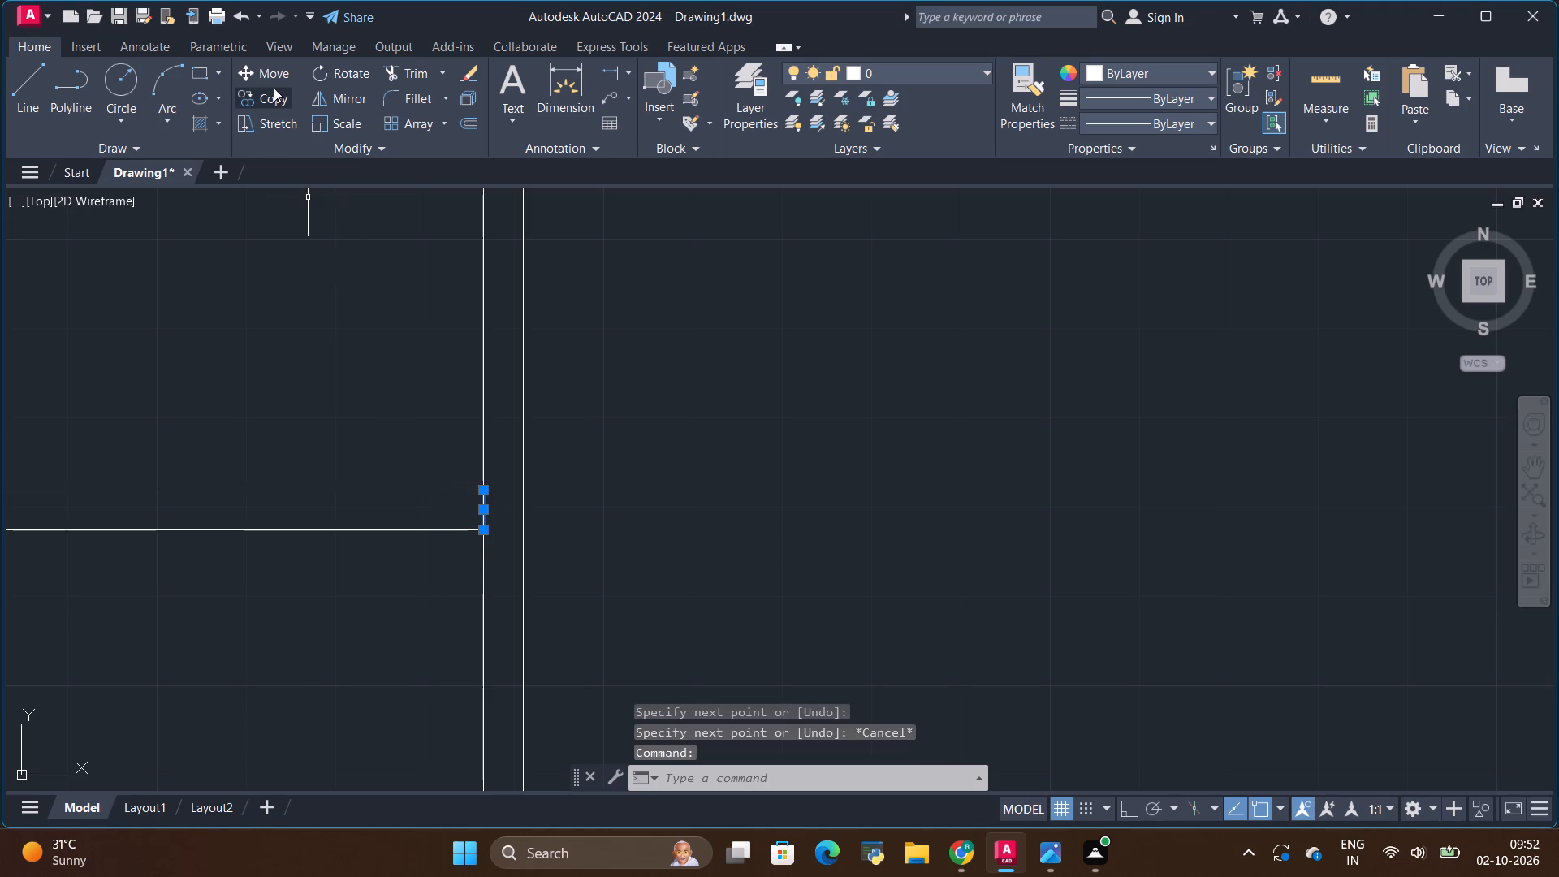
left_click(274, 88)
left_click(485, 509)
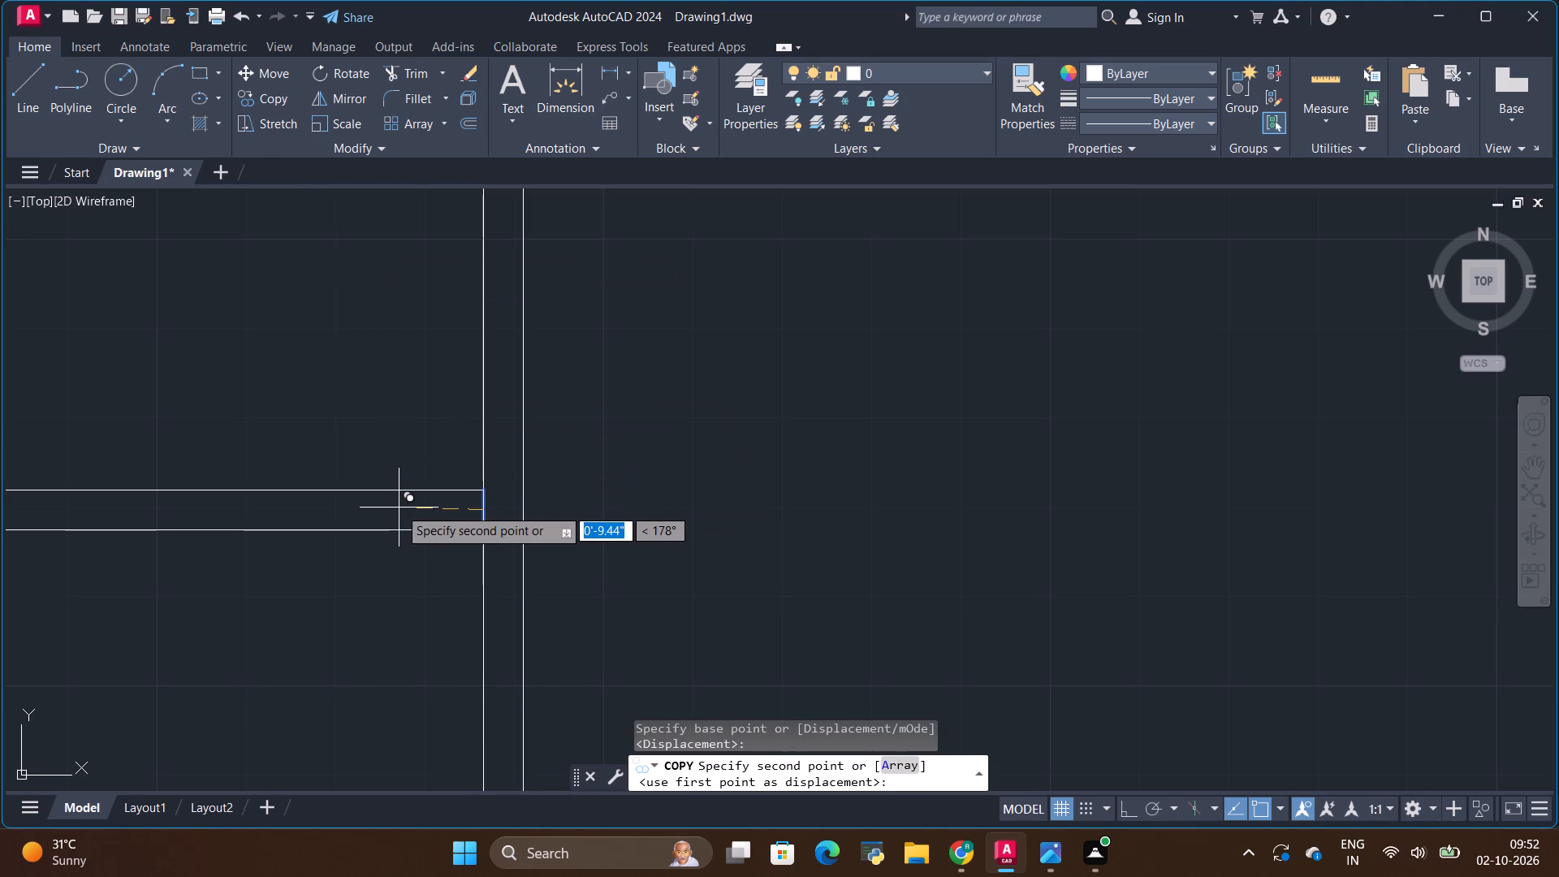
key("BackSpace")
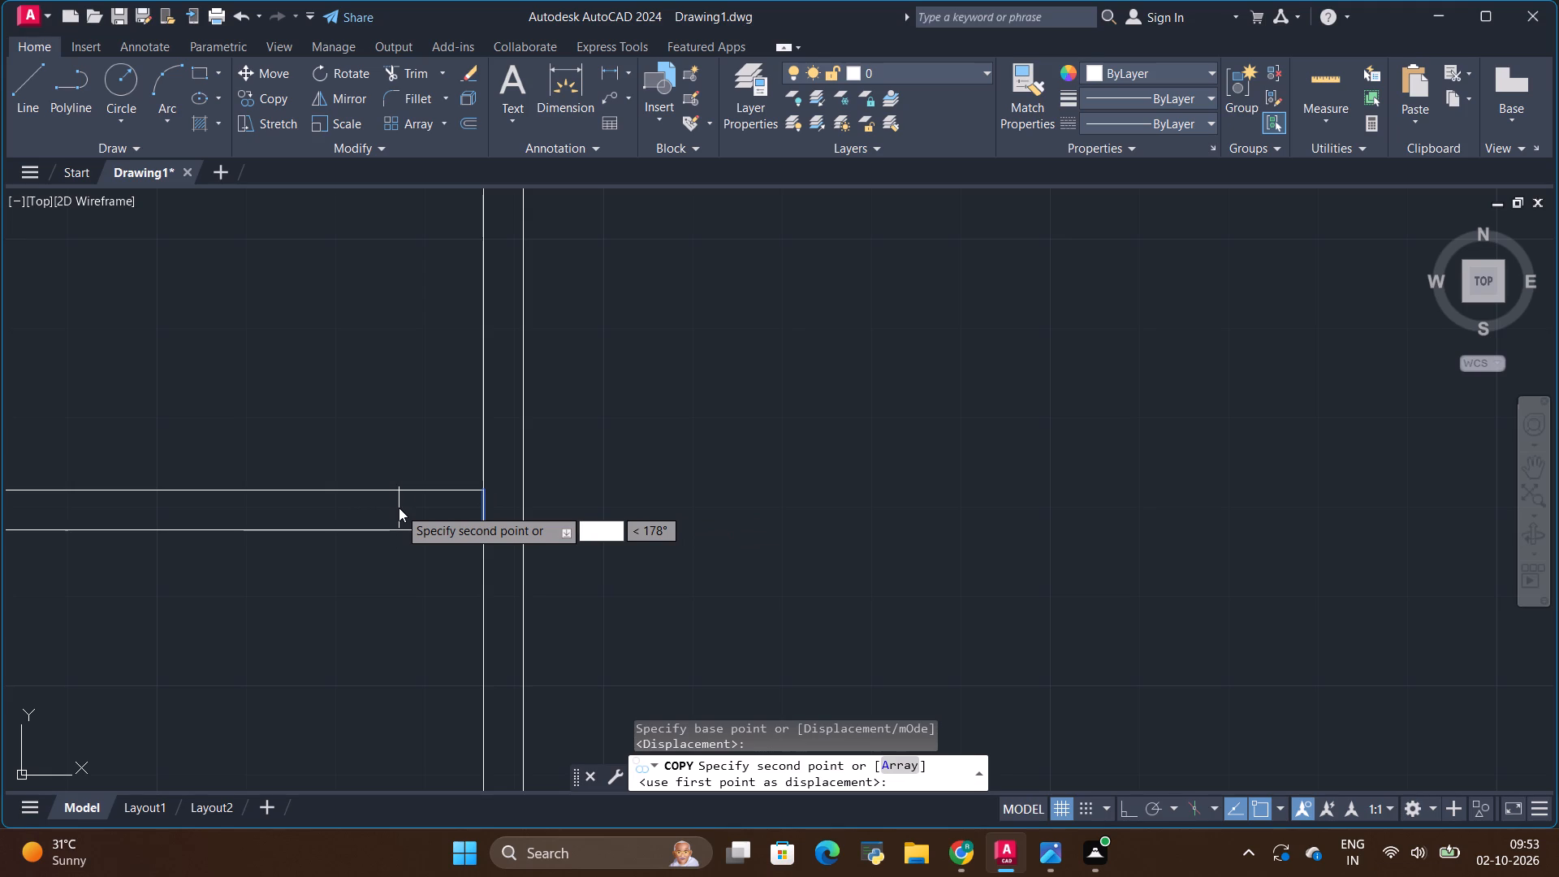
key("8")
key("shift+quotedbl")
key("Return")
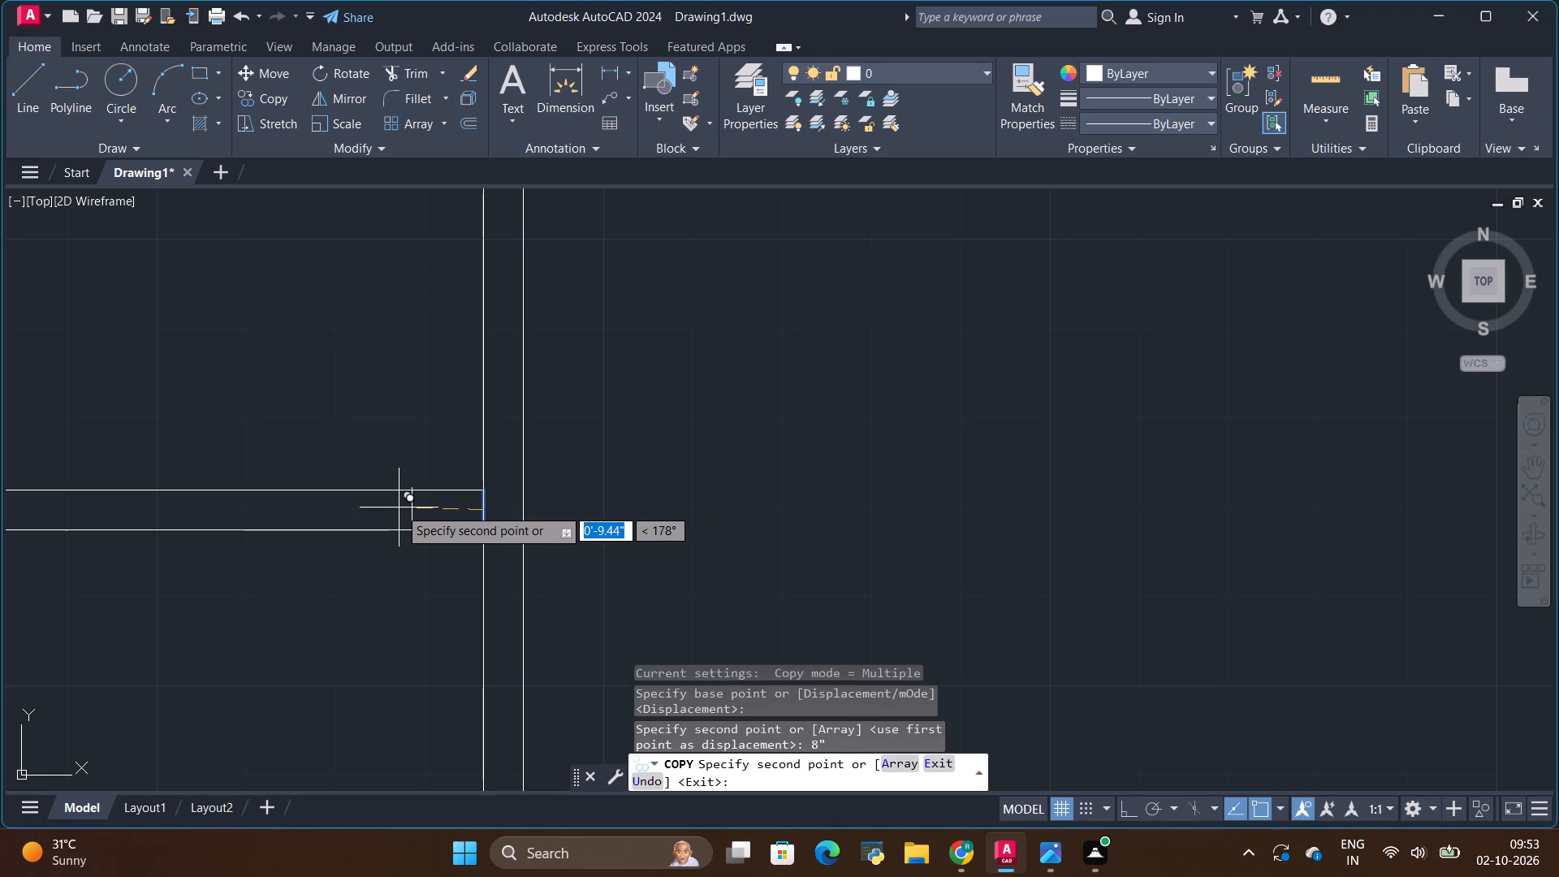
key("Escape")
Trim both faces of the pooja's lower partition left of the copied line to open the entrance.
scroll(615, 559, "down", 3)
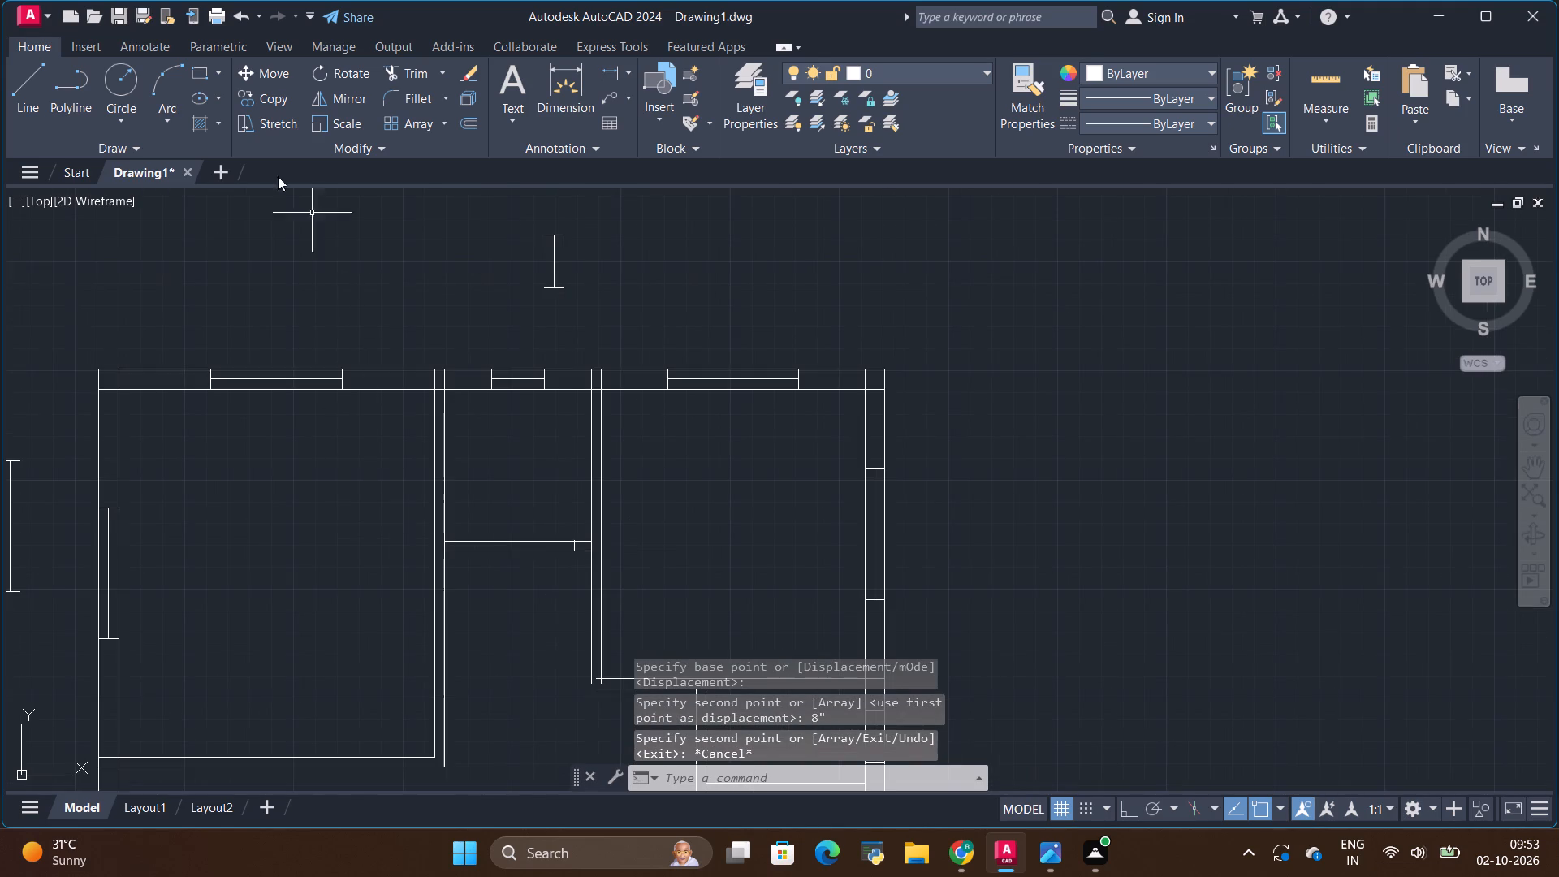
left_click(408, 65)
left_click_drag(525, 499, 529, 530)
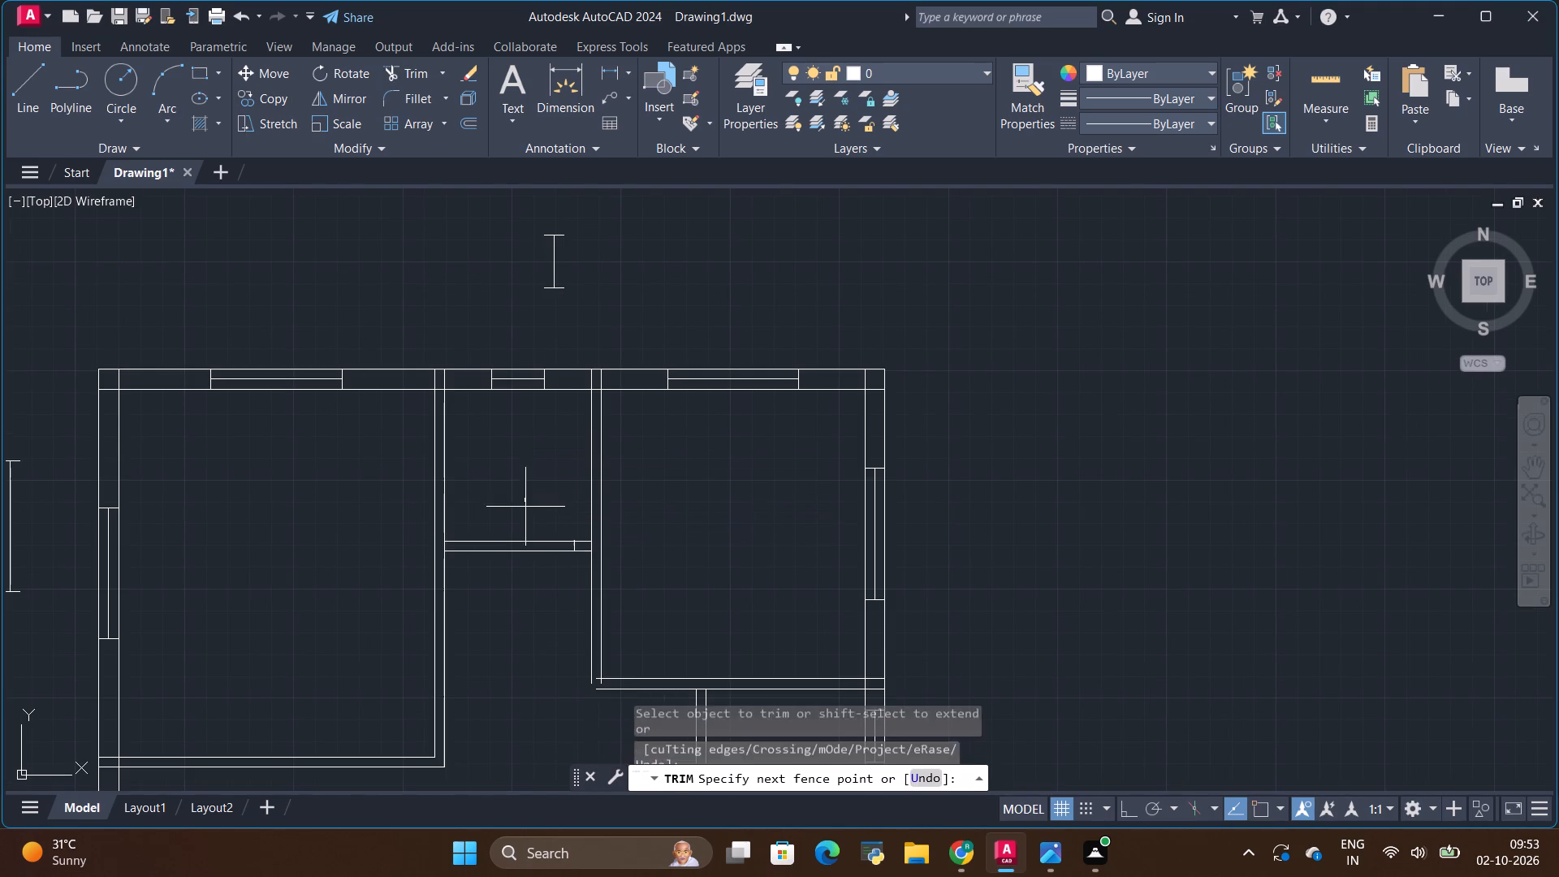
left_click_drag(529, 530, 538, 618)
Draw a horizontal line from the lower end of the copied line to the pooja's right wall, closing the wall stub.
scroll(455, 458, "down", 2)
scroll(482, 529, "up", 3)
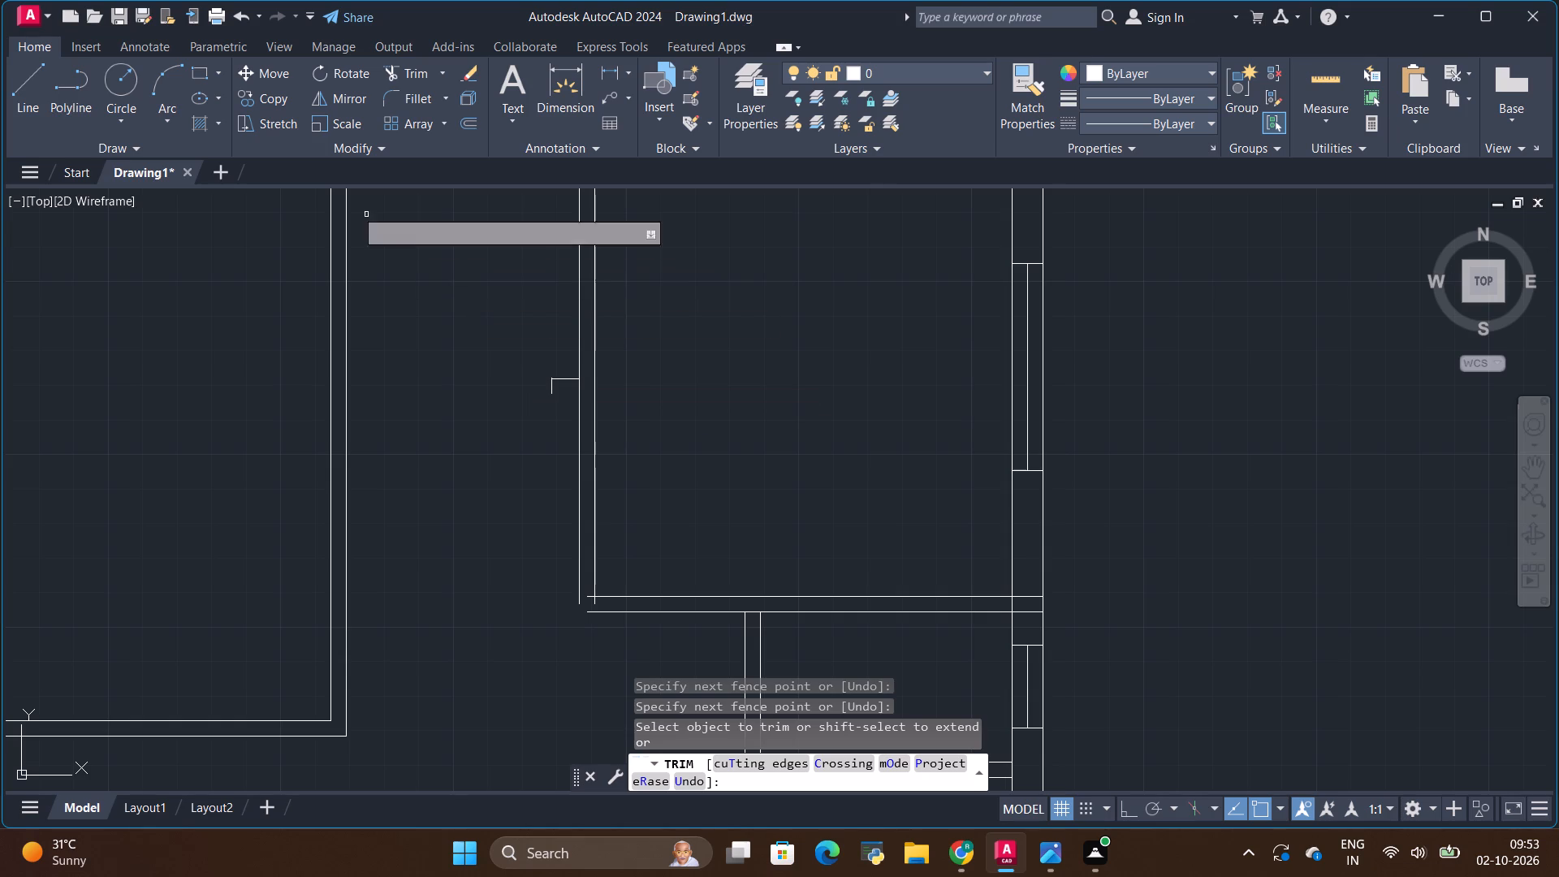
left_click(34, 101)
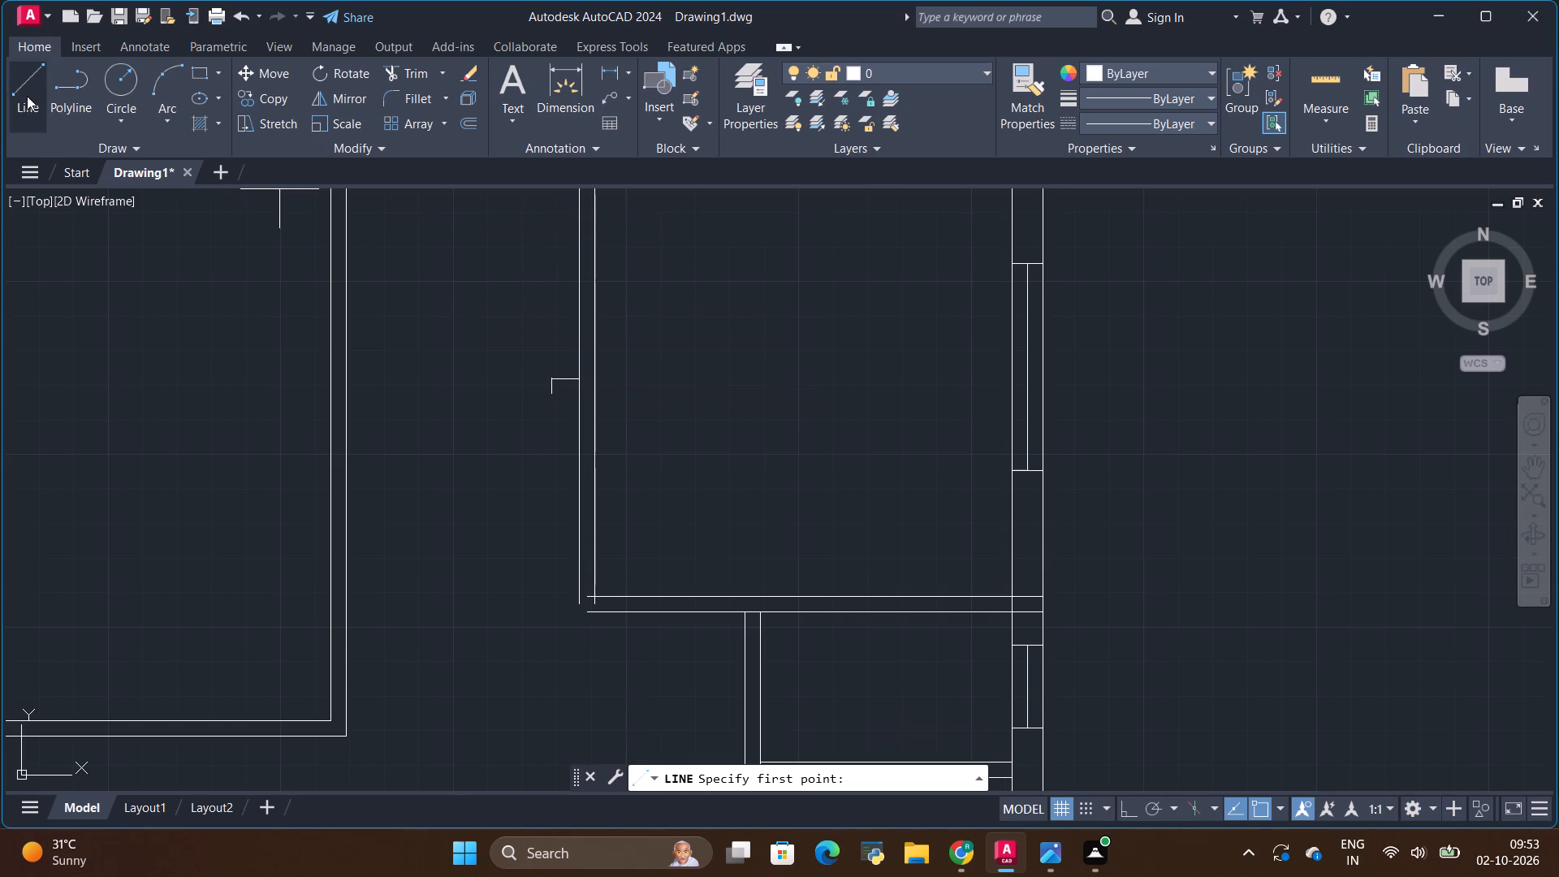
scroll(559, 379, "up", 2)
left_click(539, 412)
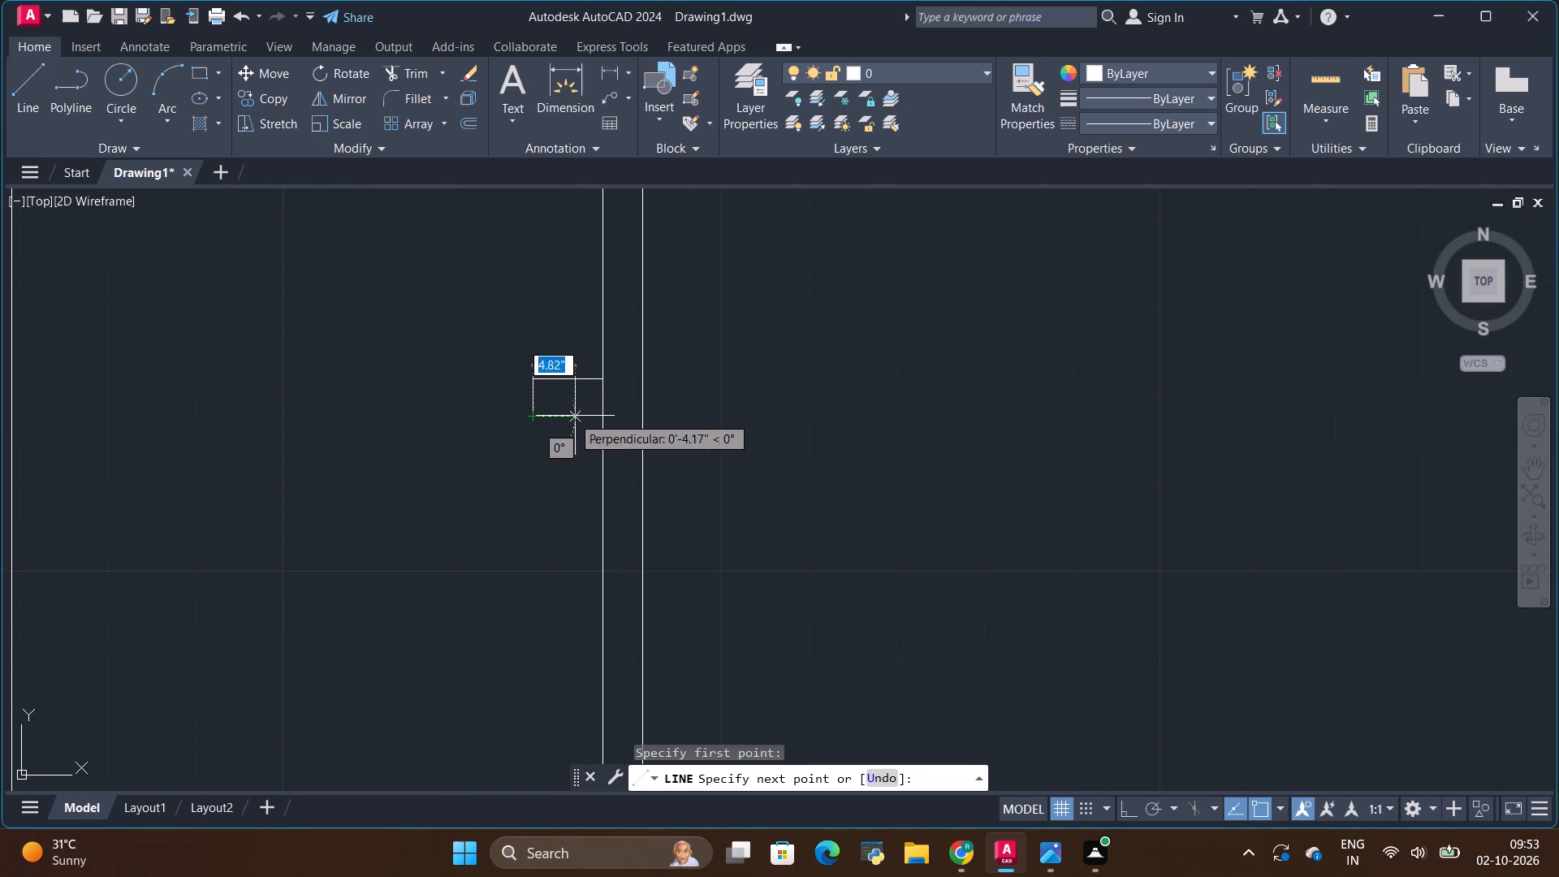
left_click(606, 415)
key("Escape")
Trim the short piece of the stub's vertical end line that overhangs its upper edge.
scroll(529, 341, "up", 2)
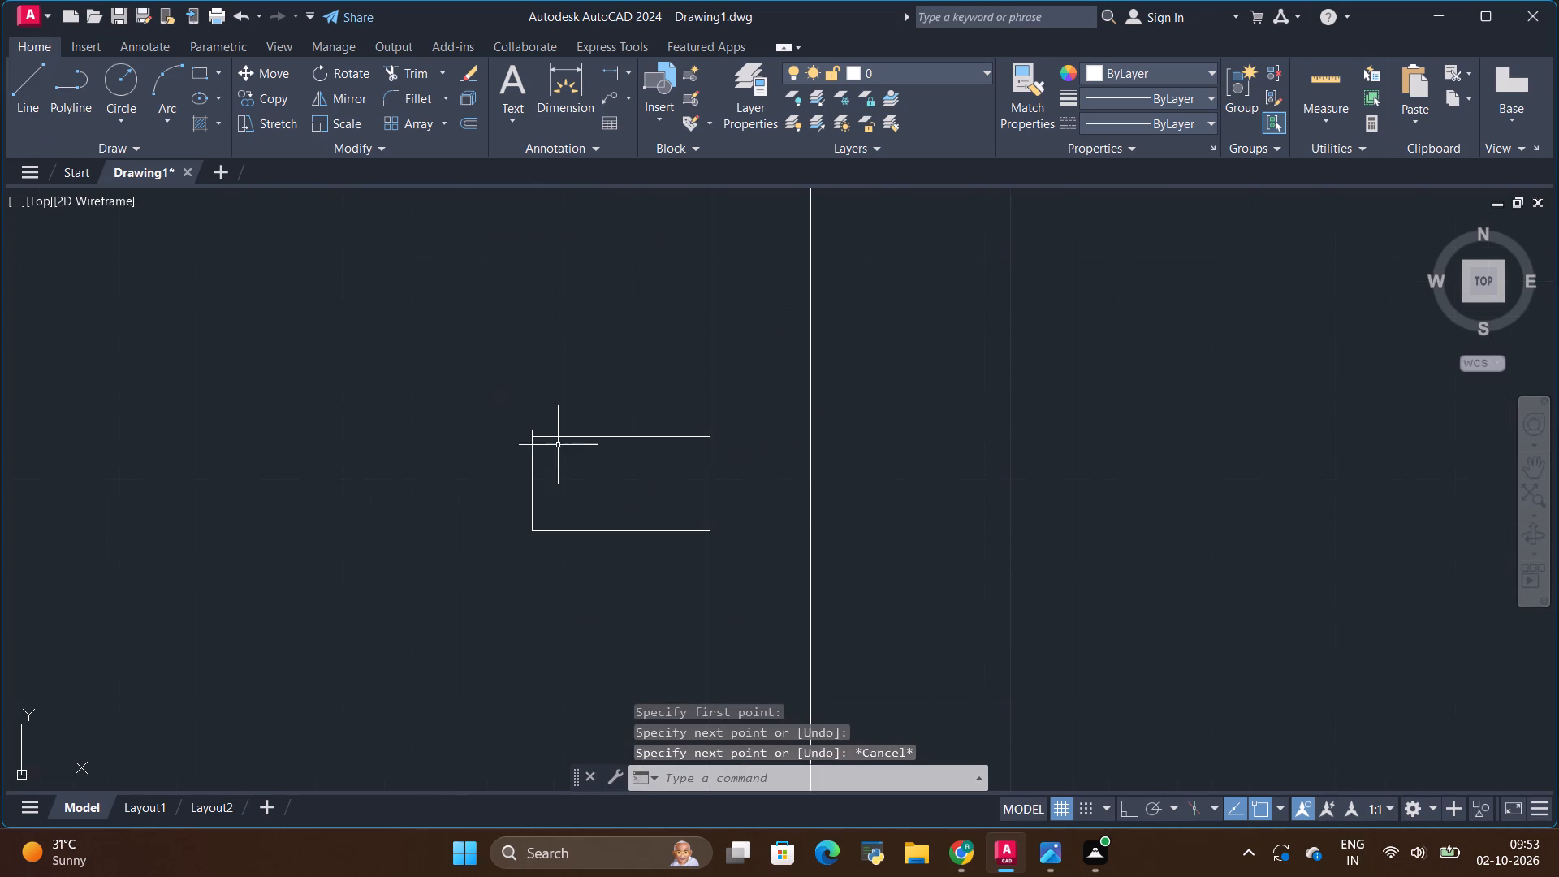
scroll(555, 447, "up", 3)
left_click(394, 67)
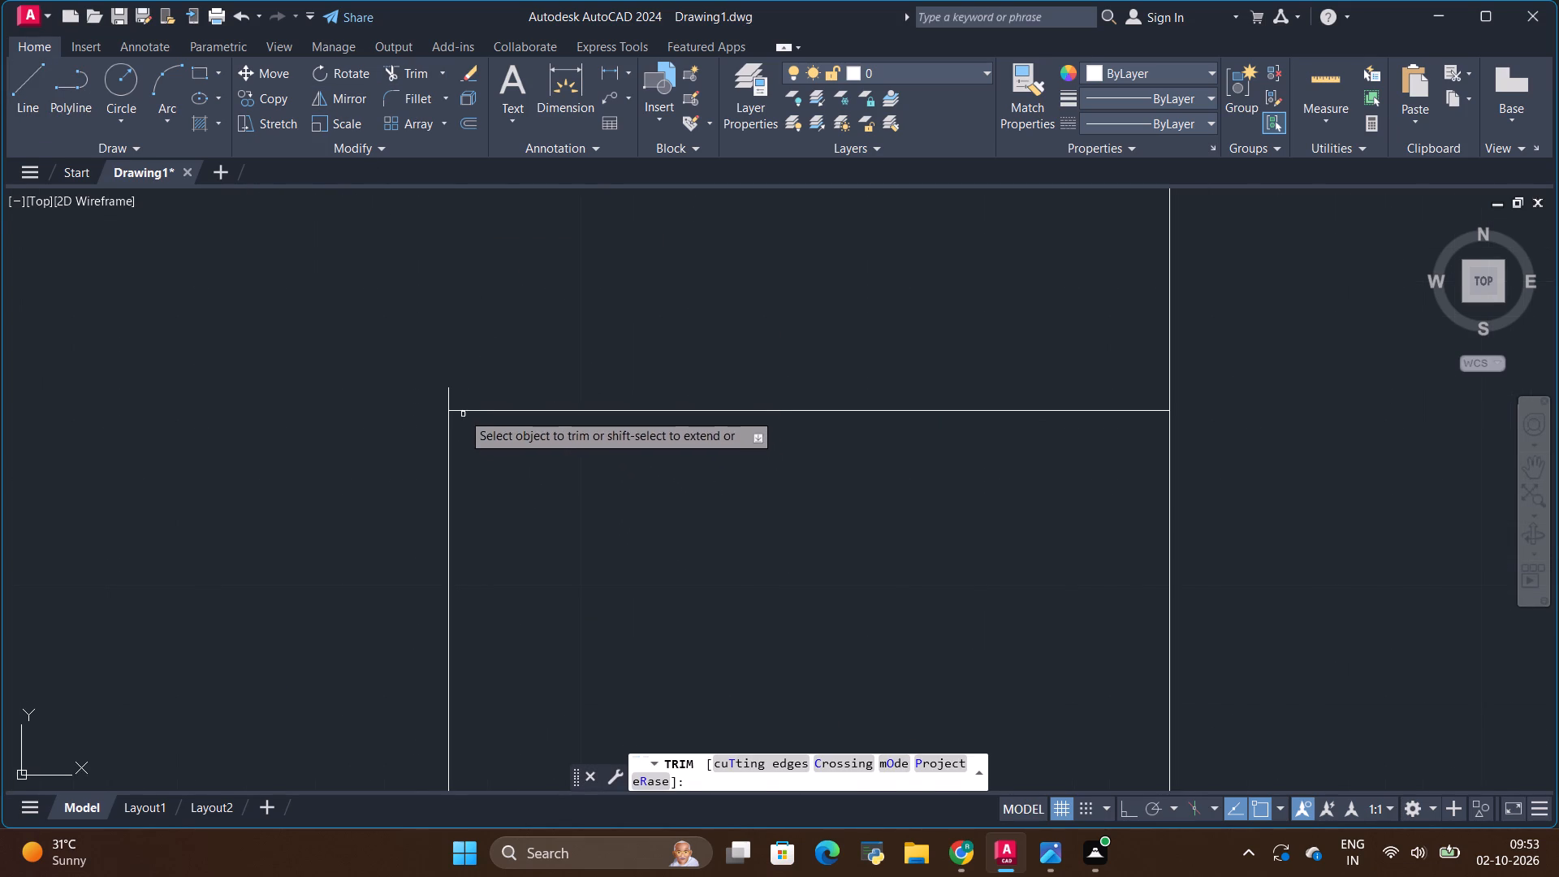
left_click_drag(473, 395, 431, 395)
scroll(428, 382, "down", 3)
key("Escape")
scroll(731, 521, "down", 2)
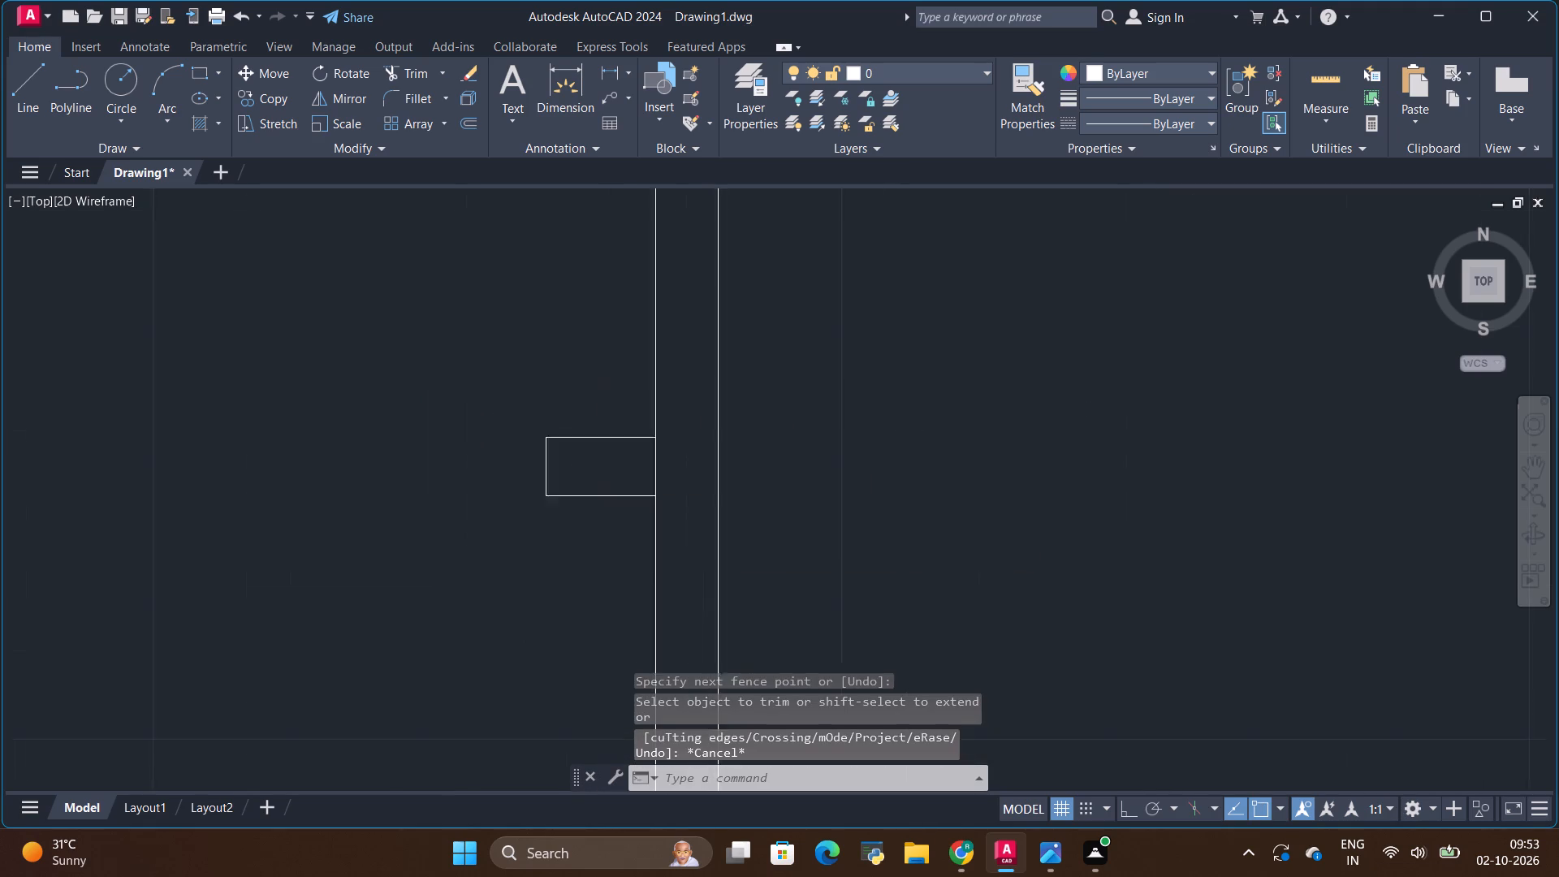
Stretch the outer lines of the kitchen's bottom and left walls so they meet at the kitchen's lower-left corner.
scroll(731, 521, "down", 2)
scroll(575, 417, "down", 2)
scroll(675, 574, "up", 1)
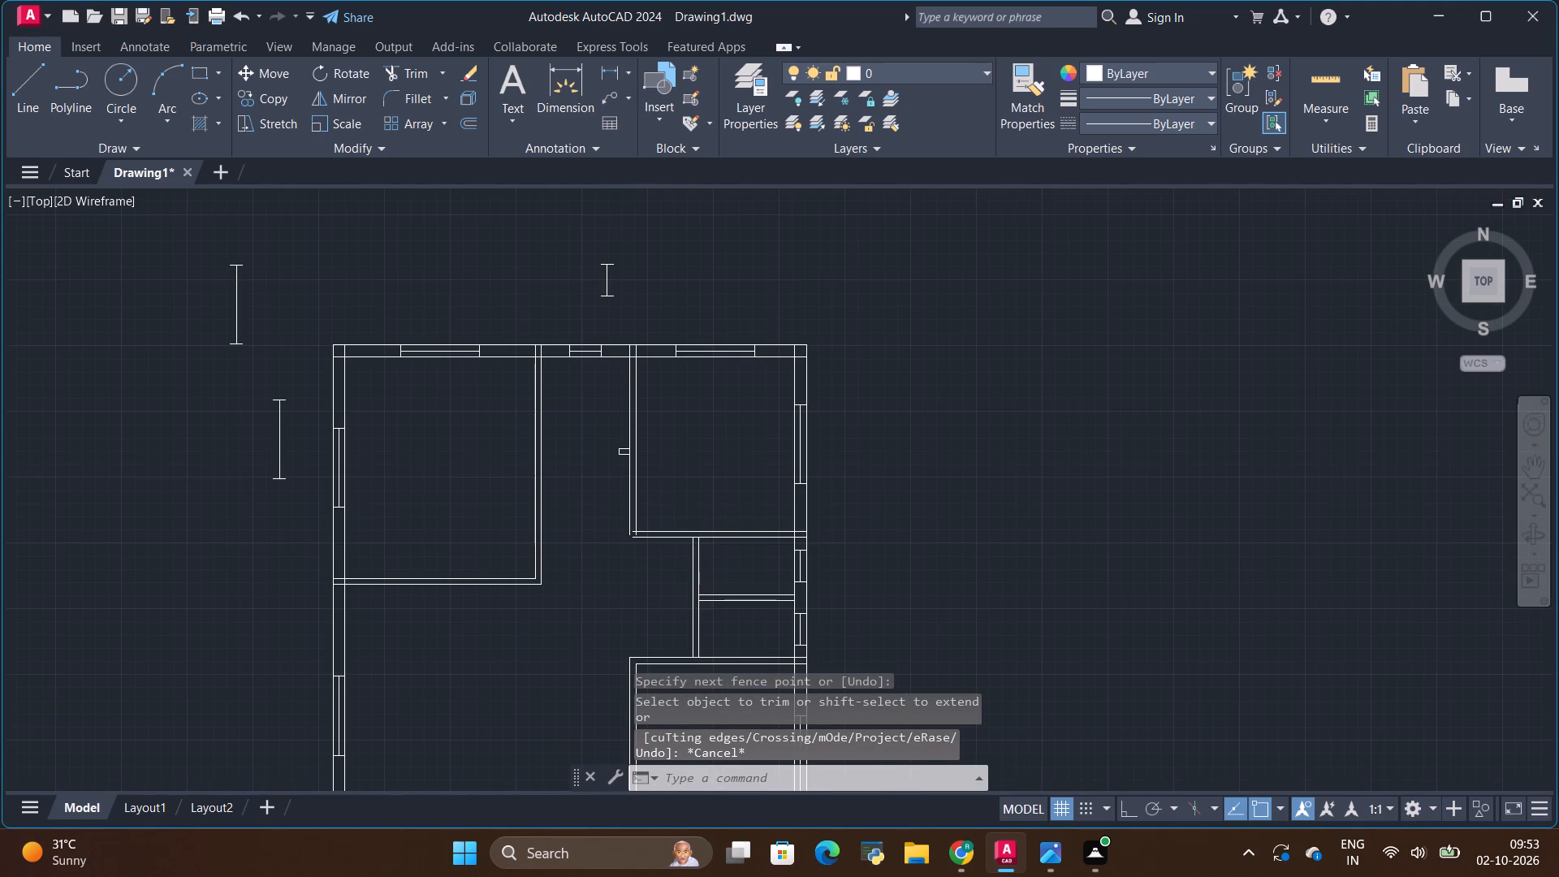
scroll(608, 528, "up", 2)
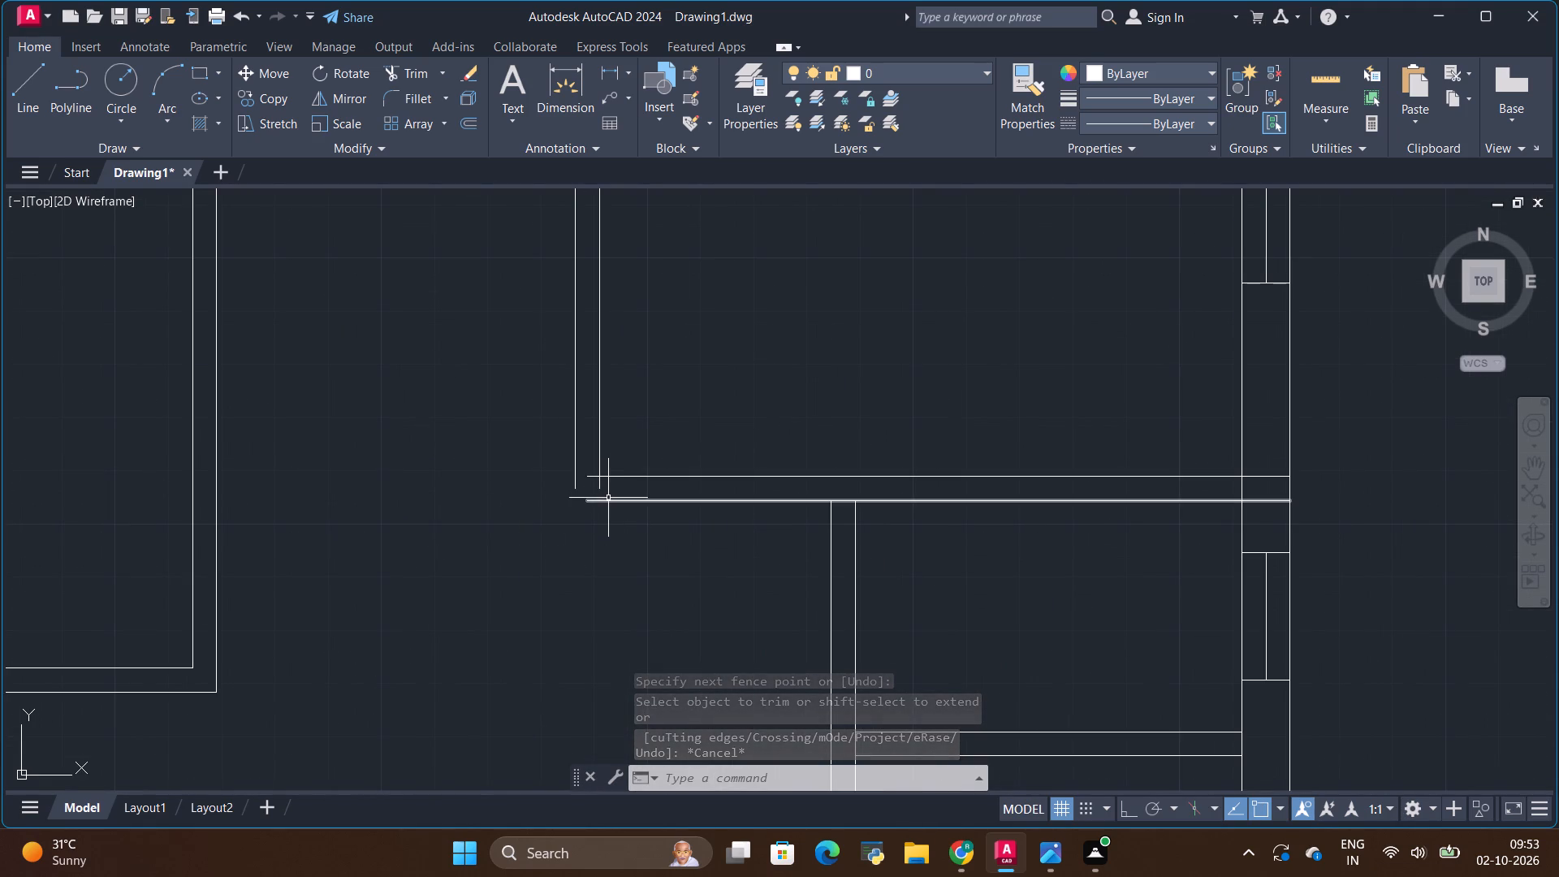
left_click(609, 499)
left_click(587, 501)
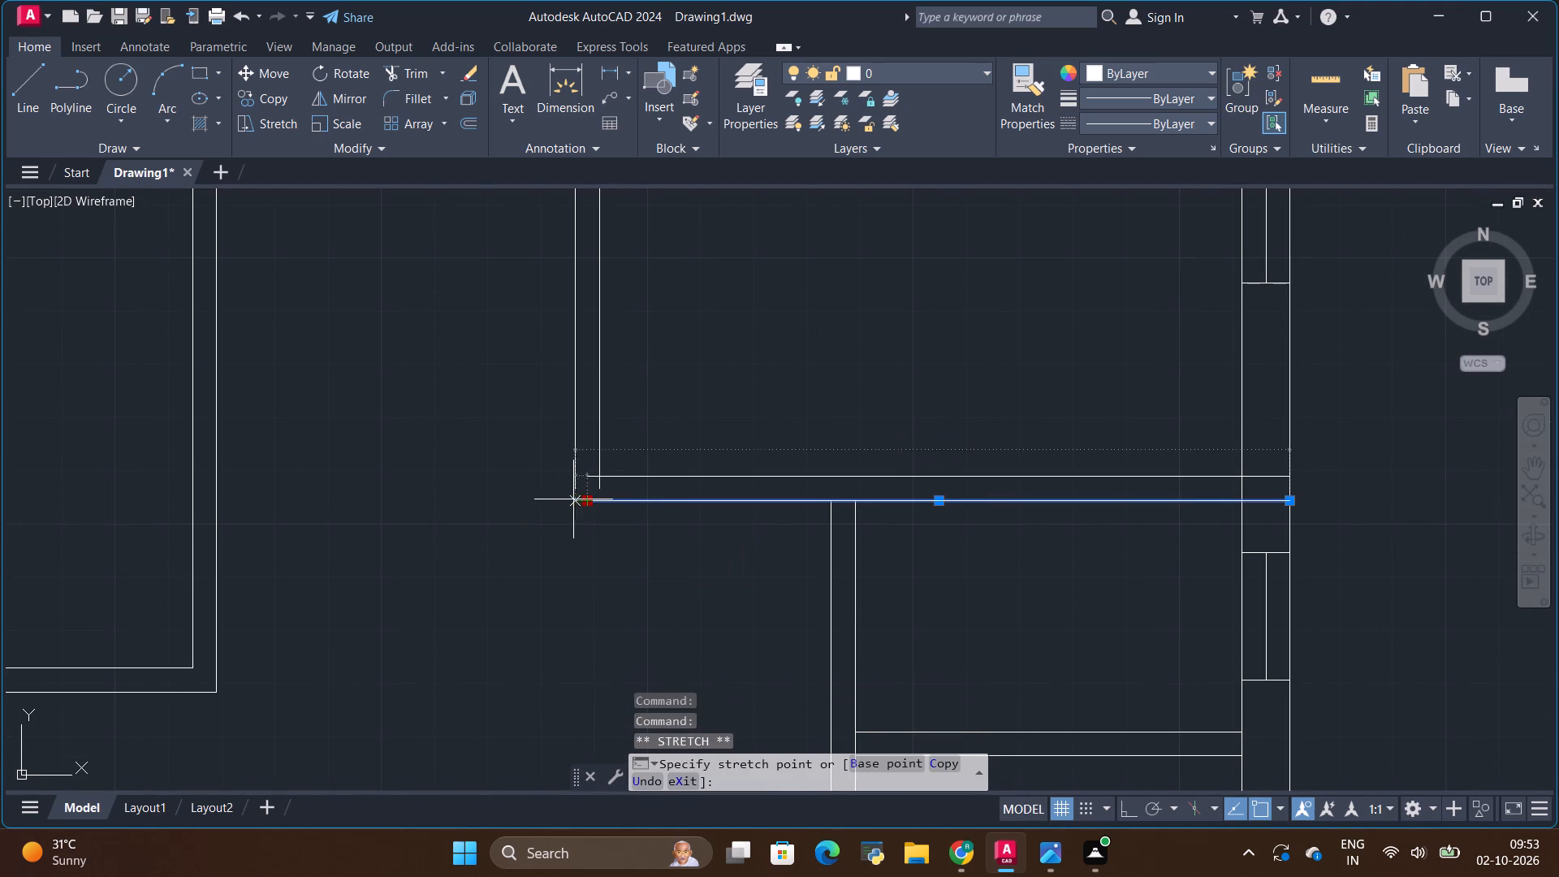
left_click(573, 499)
left_click(575, 481)
left_click(576, 490)
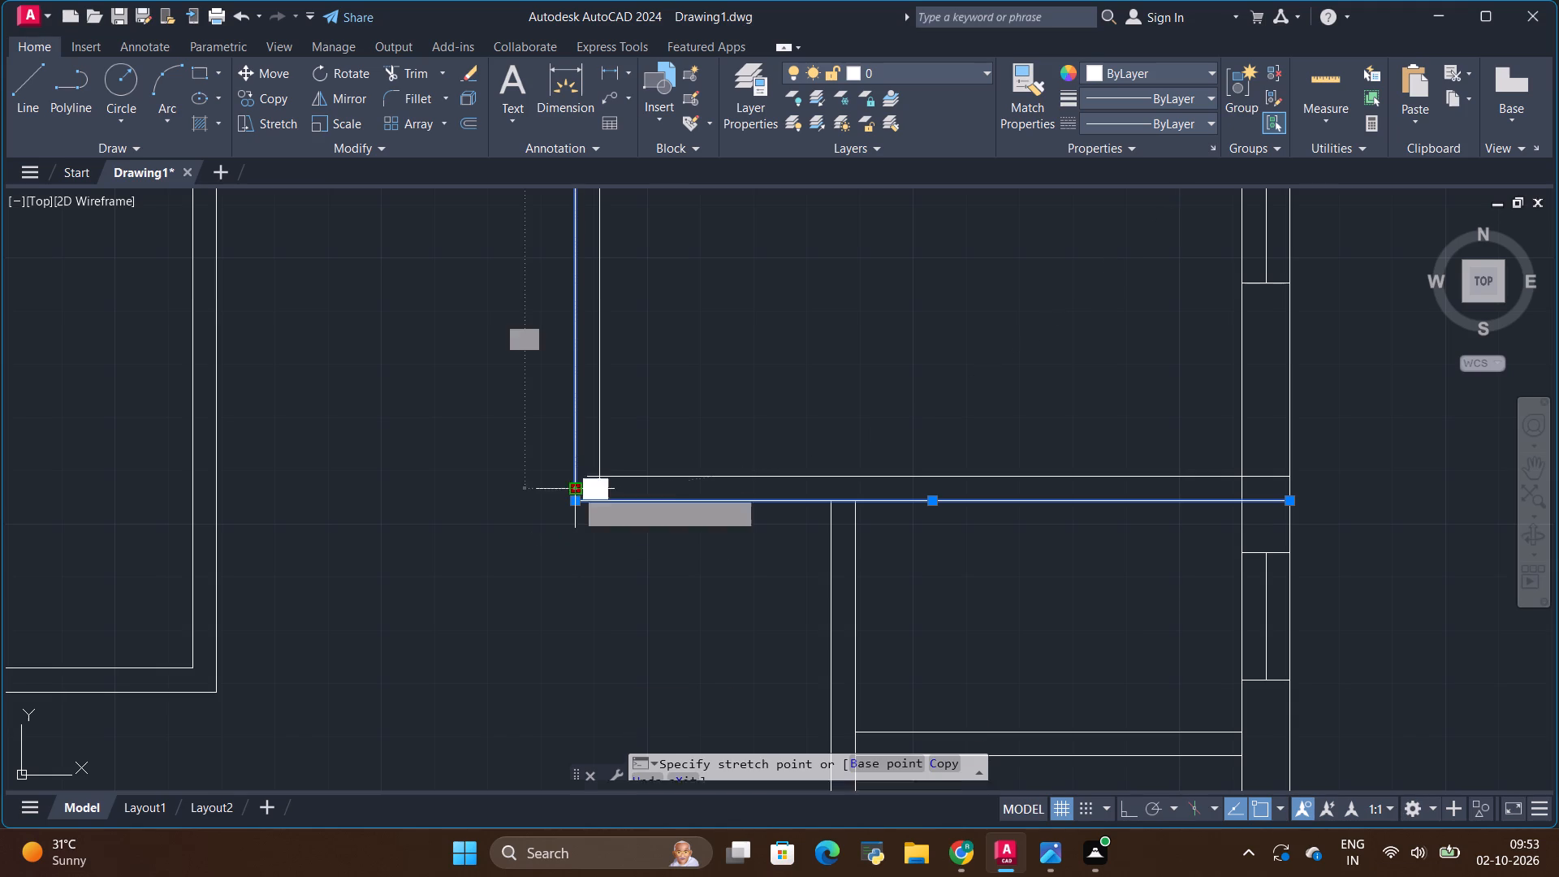
left_click(577, 504)
key("Escape")
scroll(474, 555, "down", 1)
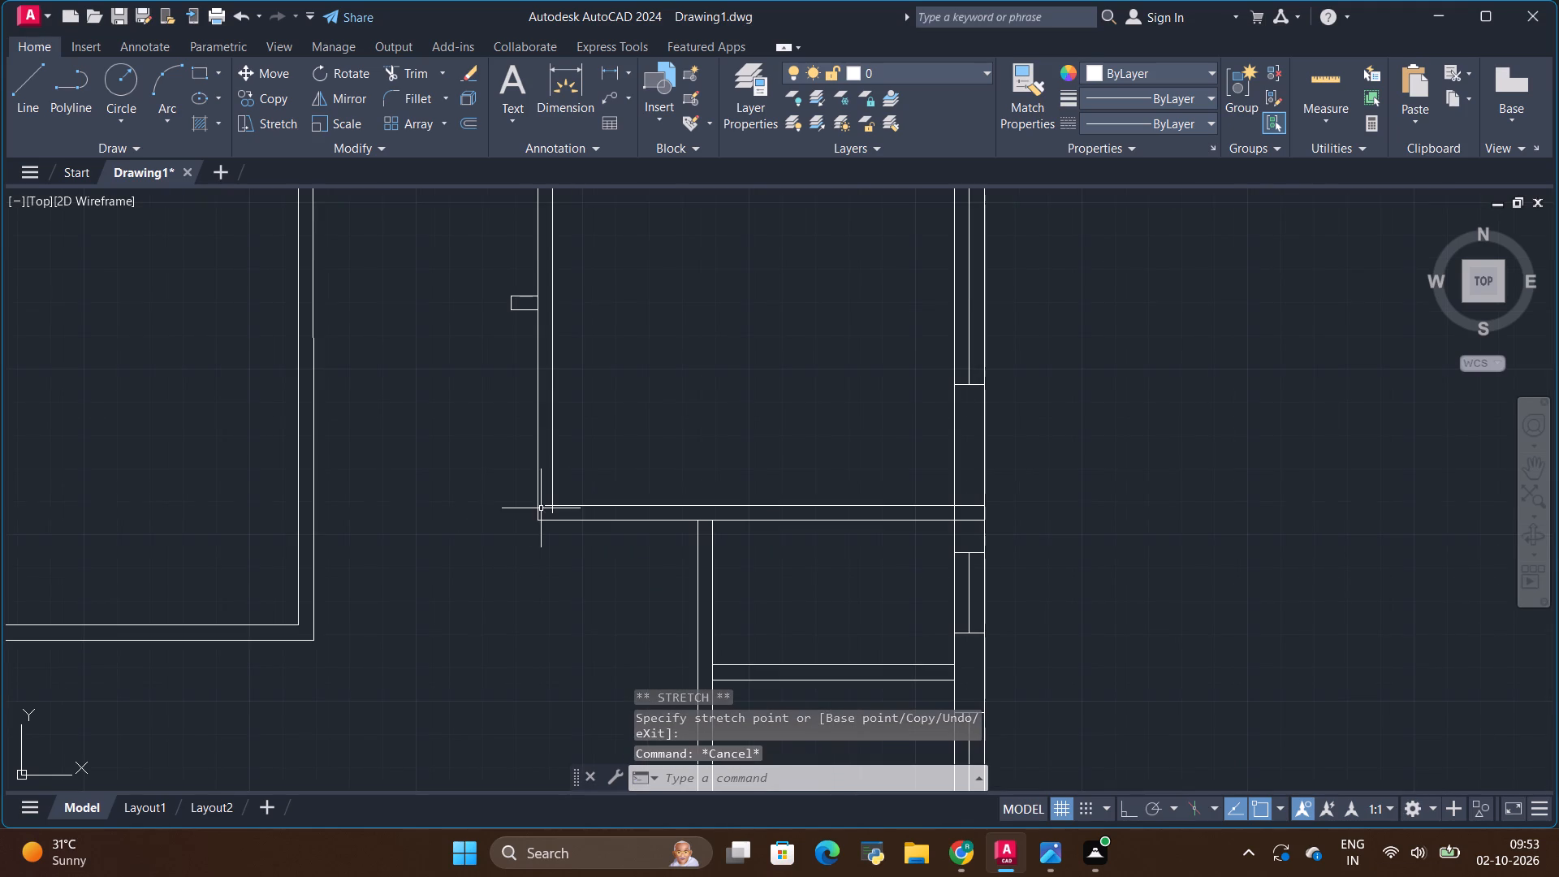
Trim the overhanging ends of the inner wall lines at the kitchen's lower-left corner.
scroll(542, 508, "up", 3)
left_click(435, 76)
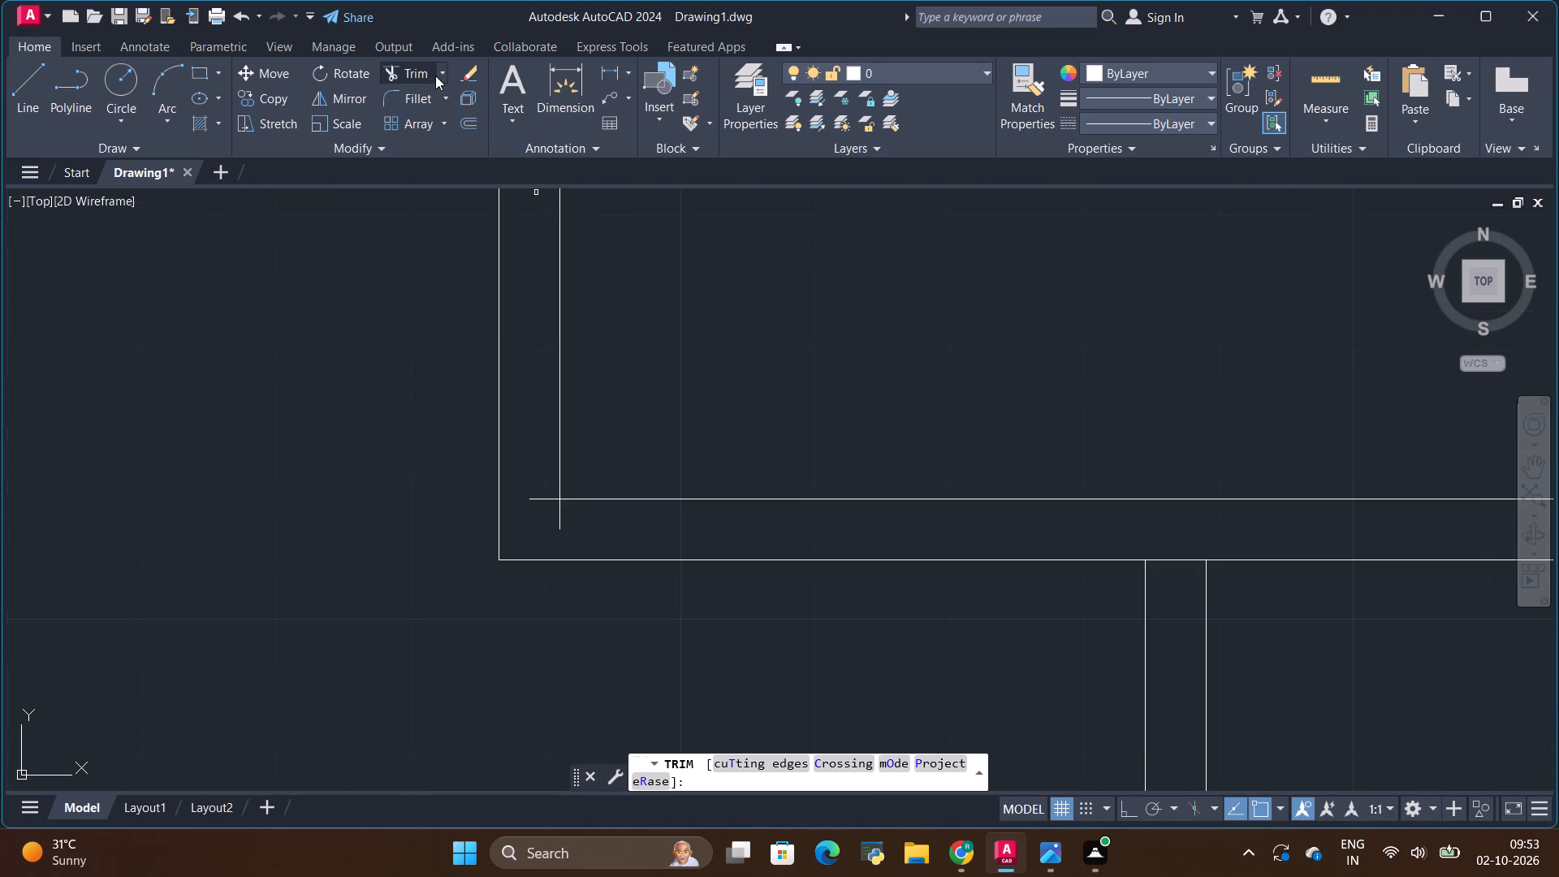
left_click_drag(536, 477, 569, 522)
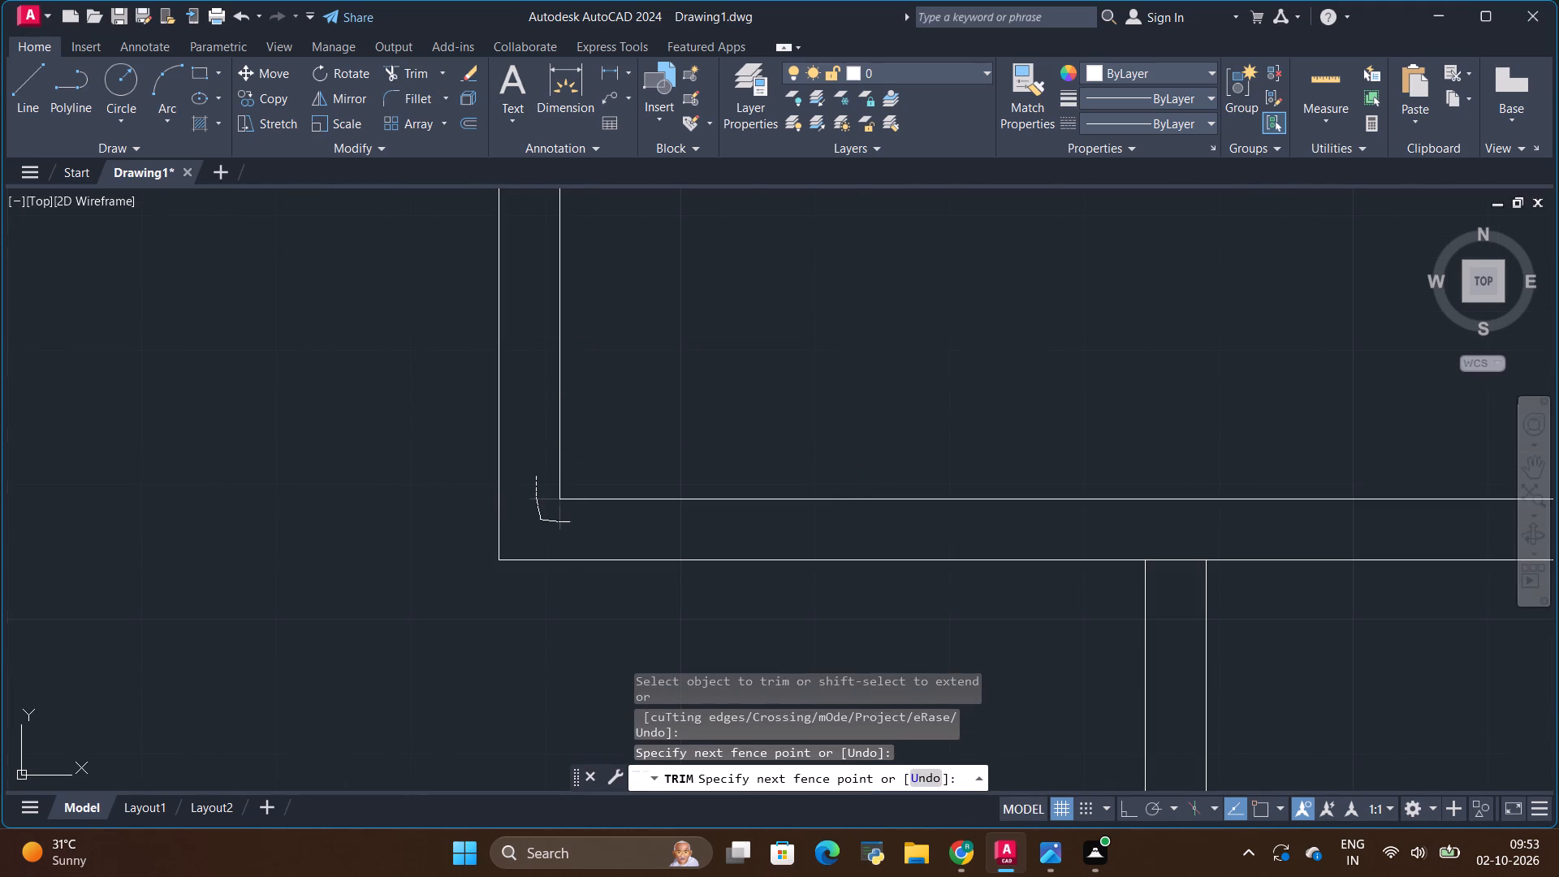
scroll(483, 534, "down", 1)
key("Escape")
scroll(461, 534, "down", 3)
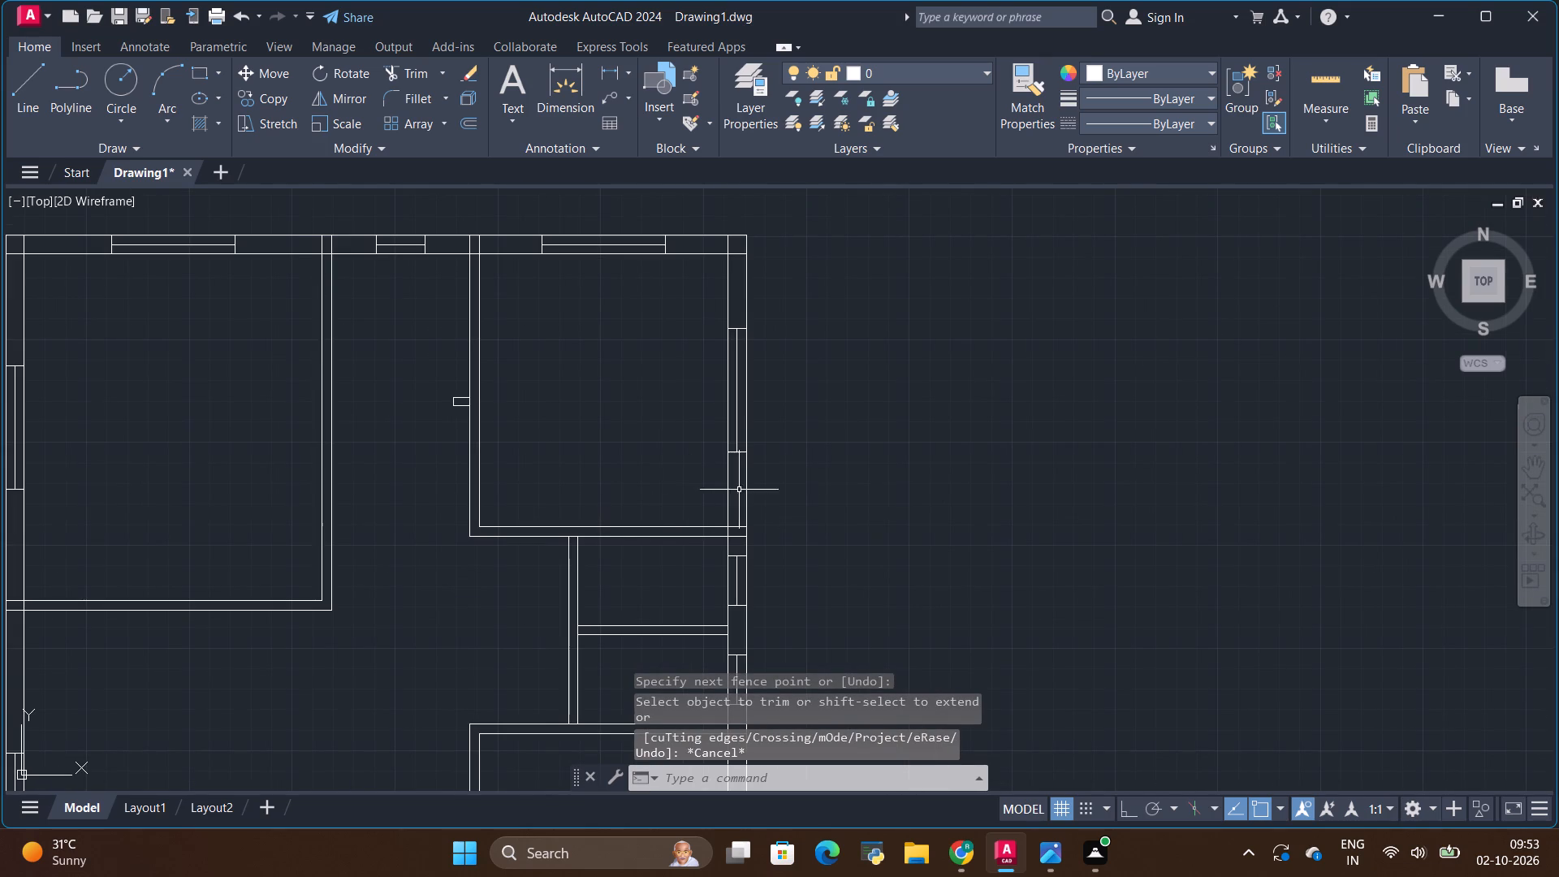
Switch to the reference image and examine the door position of the top-left bedroom, then return to the drawing.
scroll(748, 519, "down", 2)
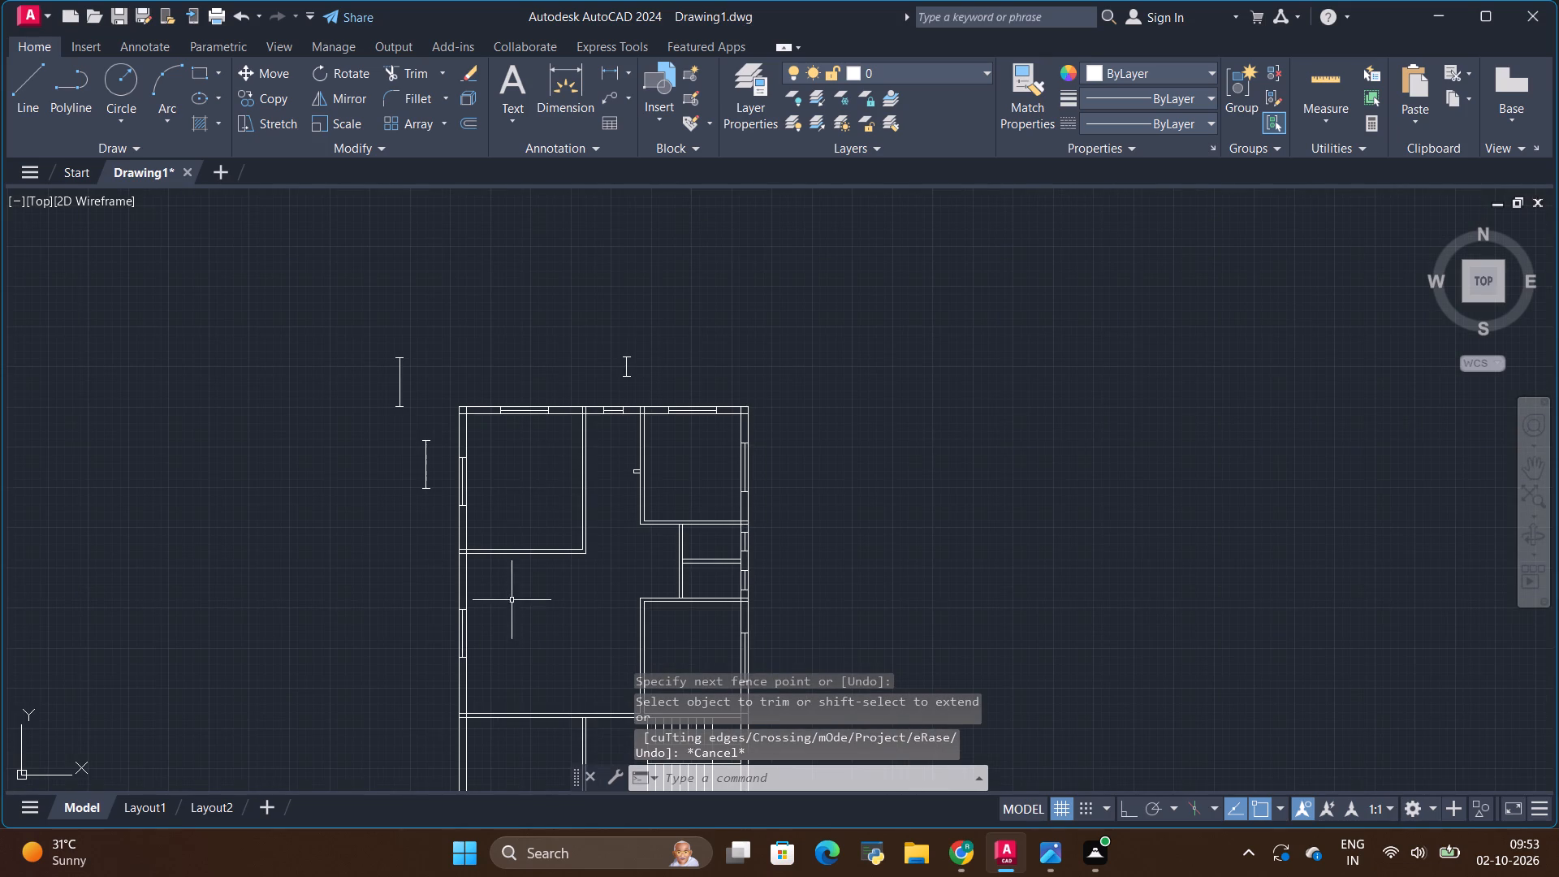
scroll(555, 592, "up", 3)
scroll(583, 445, "down", 3)
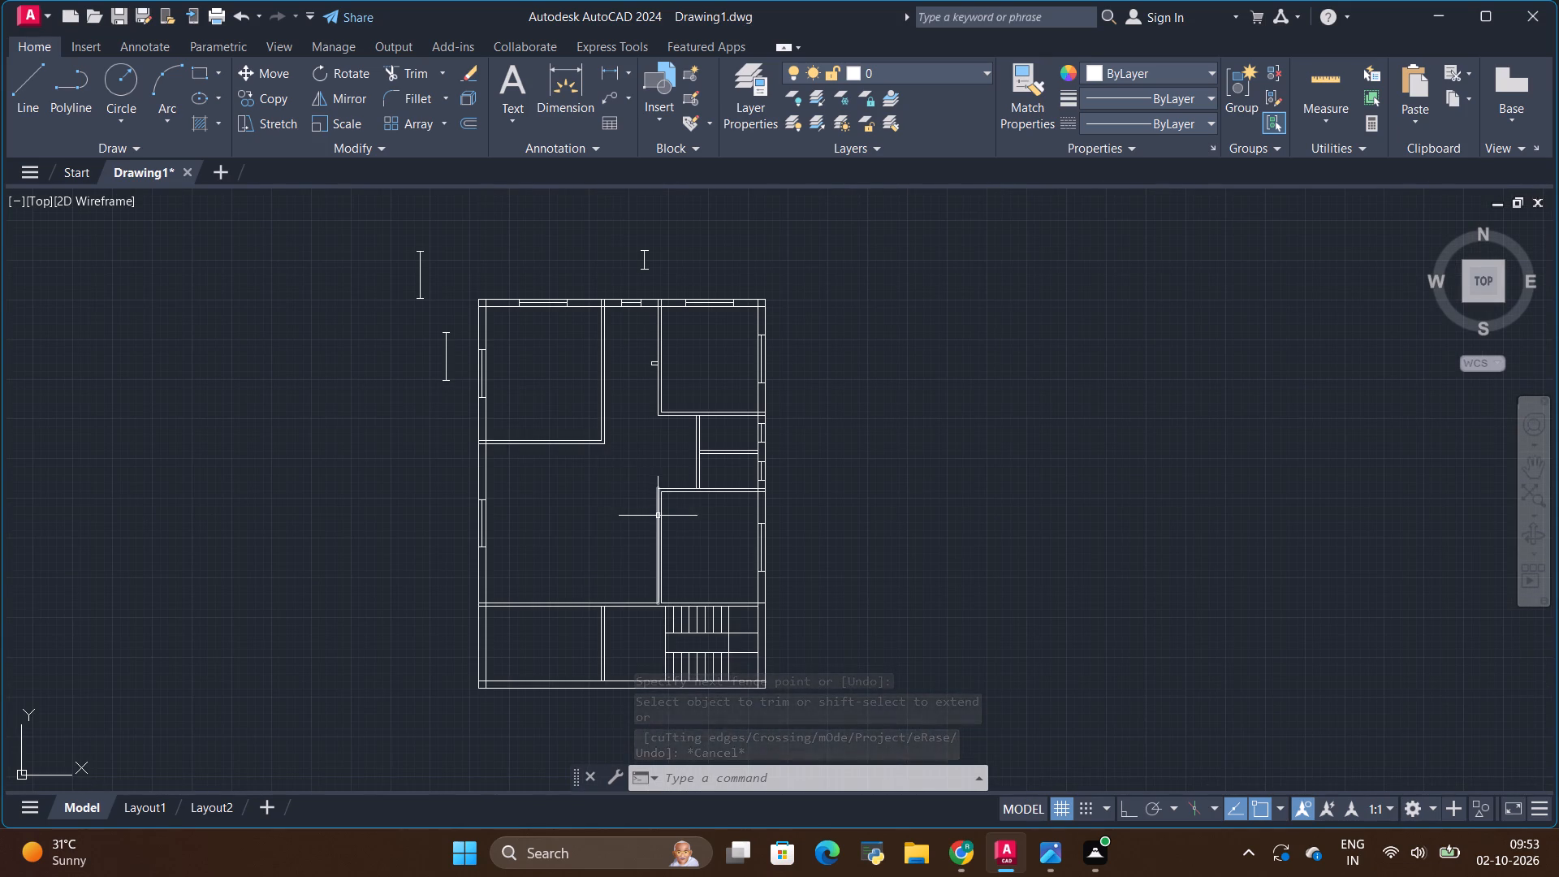
key("alt+Tab")
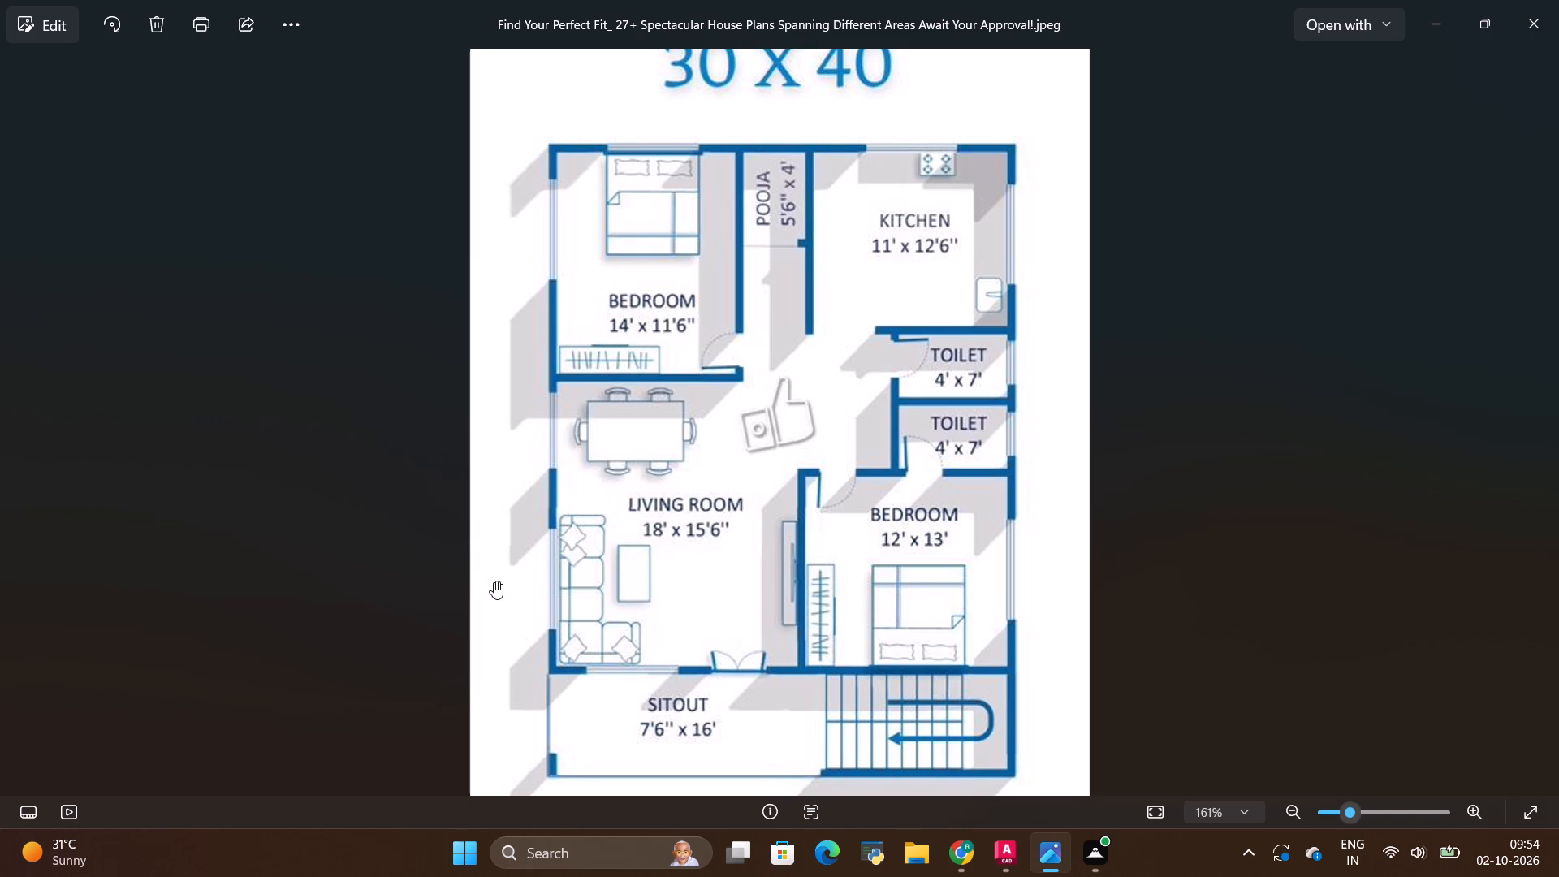
key("alt+Tab")
key("alt+Tab")
key("alt+Tab")
key("alt+Tab")
key("alt+Tab")
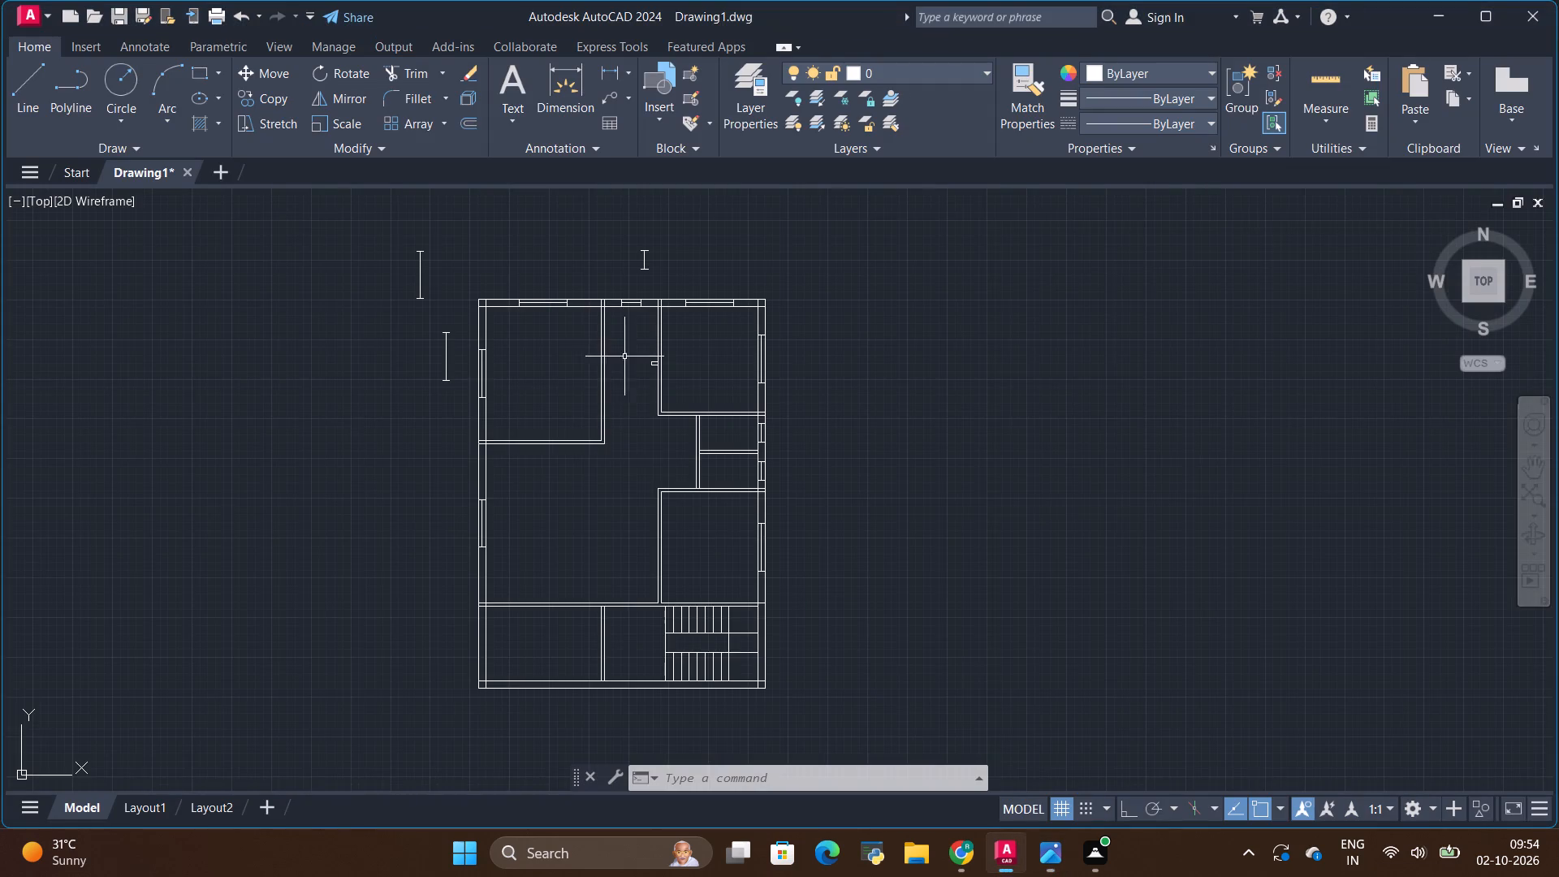
Draw a short horizontal line across the top-left bedroom's right wall, starting at the room's inner lower-right corner.
scroll(601, 439, "up", 4)
left_click(23, 84)
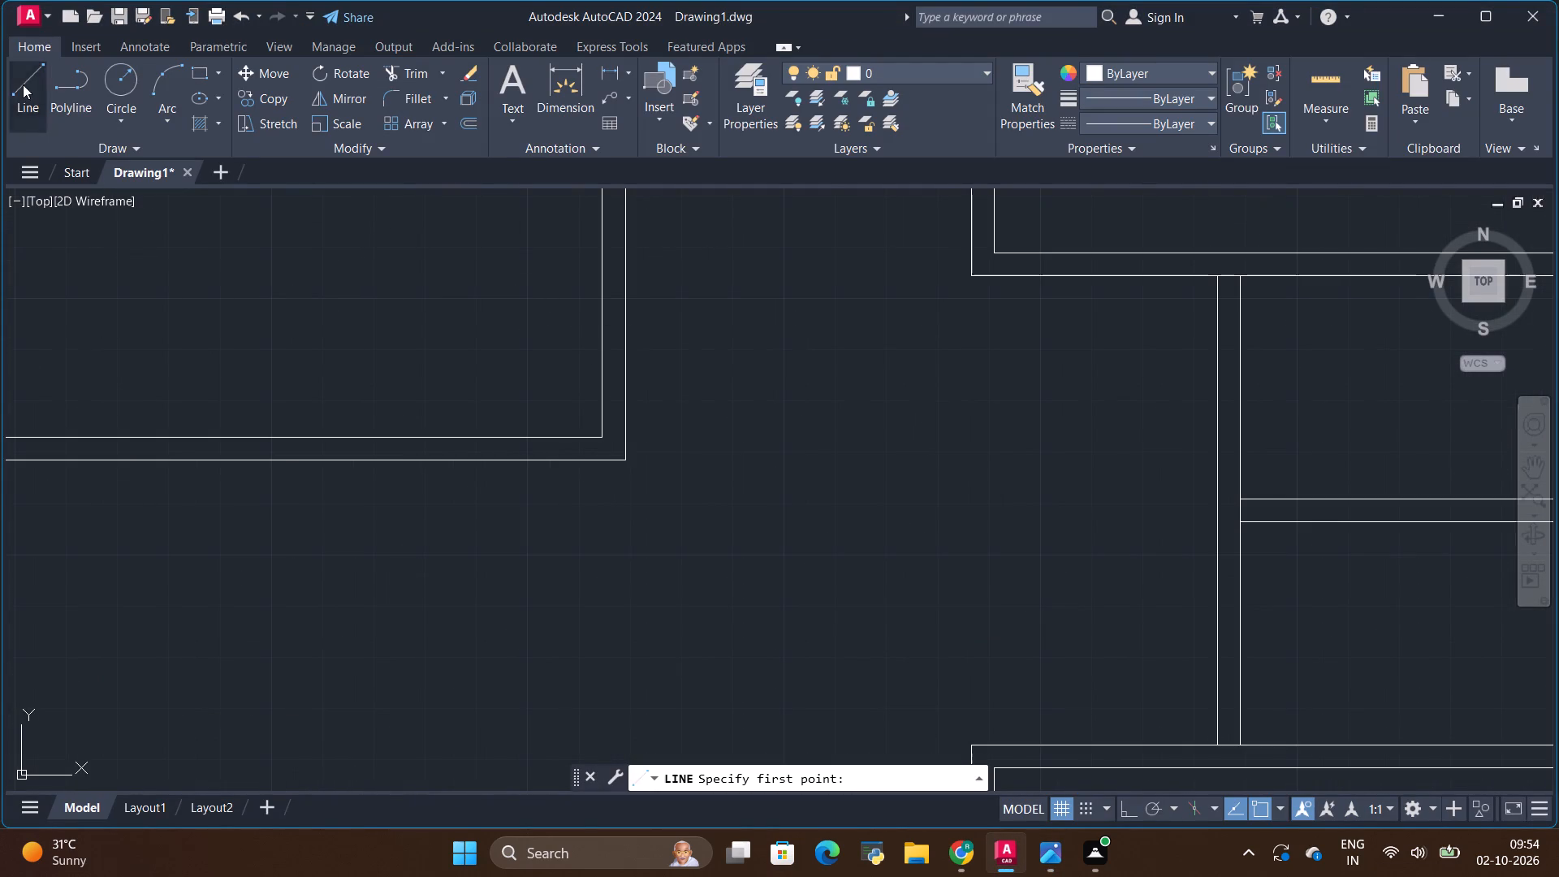
scroll(628, 428, "up", 1)
left_click(577, 443)
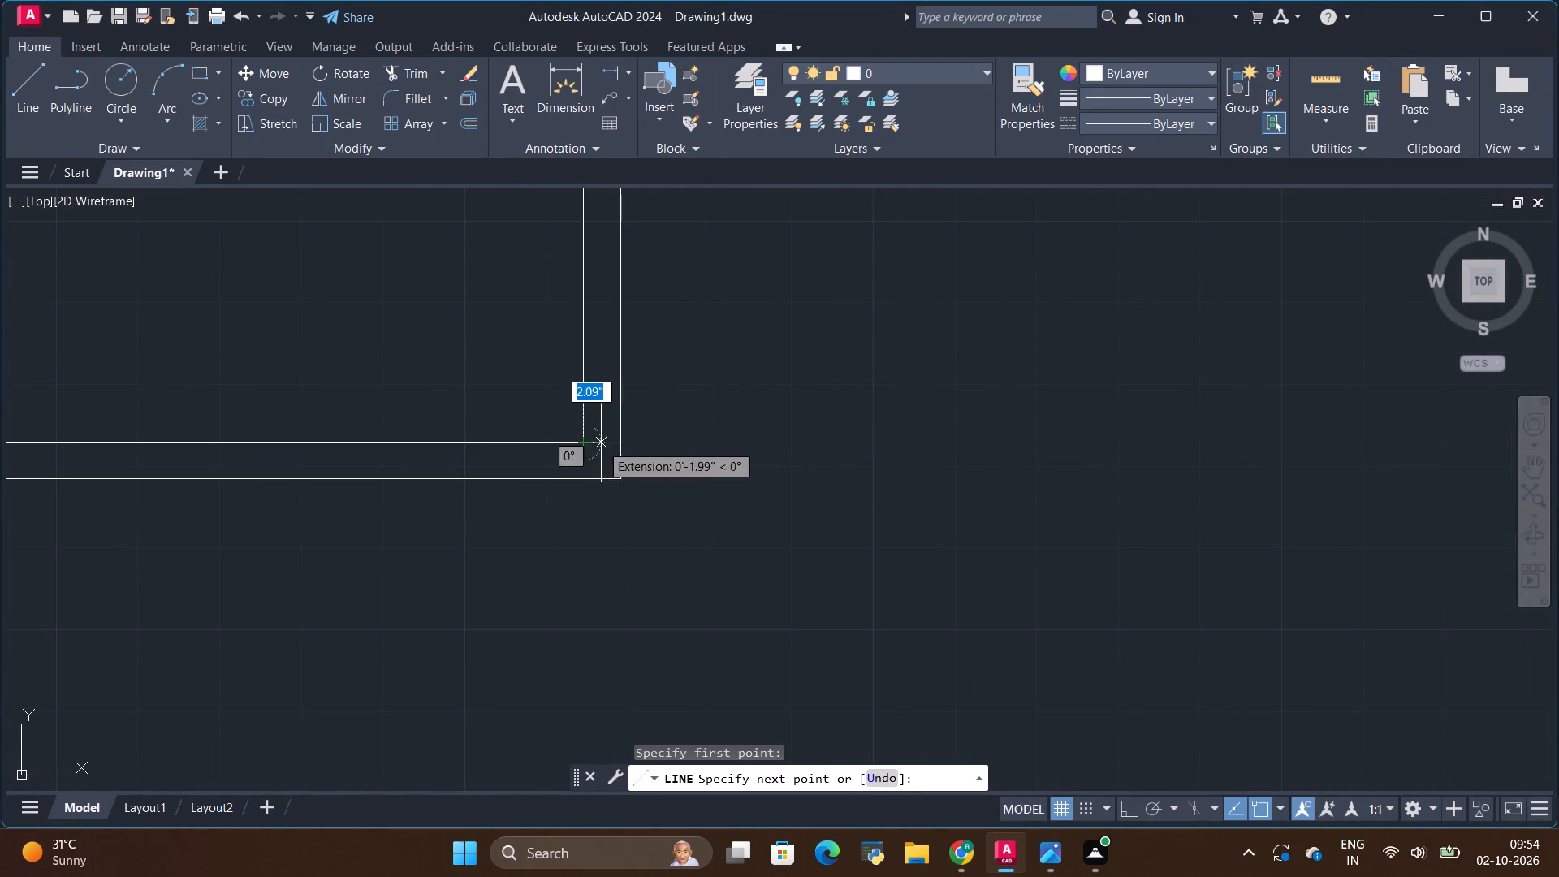
left_click(619, 443)
key("Escape")
Copy the short line 4" upward along the bedroom's right wall to mark the lower door jamb.
left_click(595, 443)
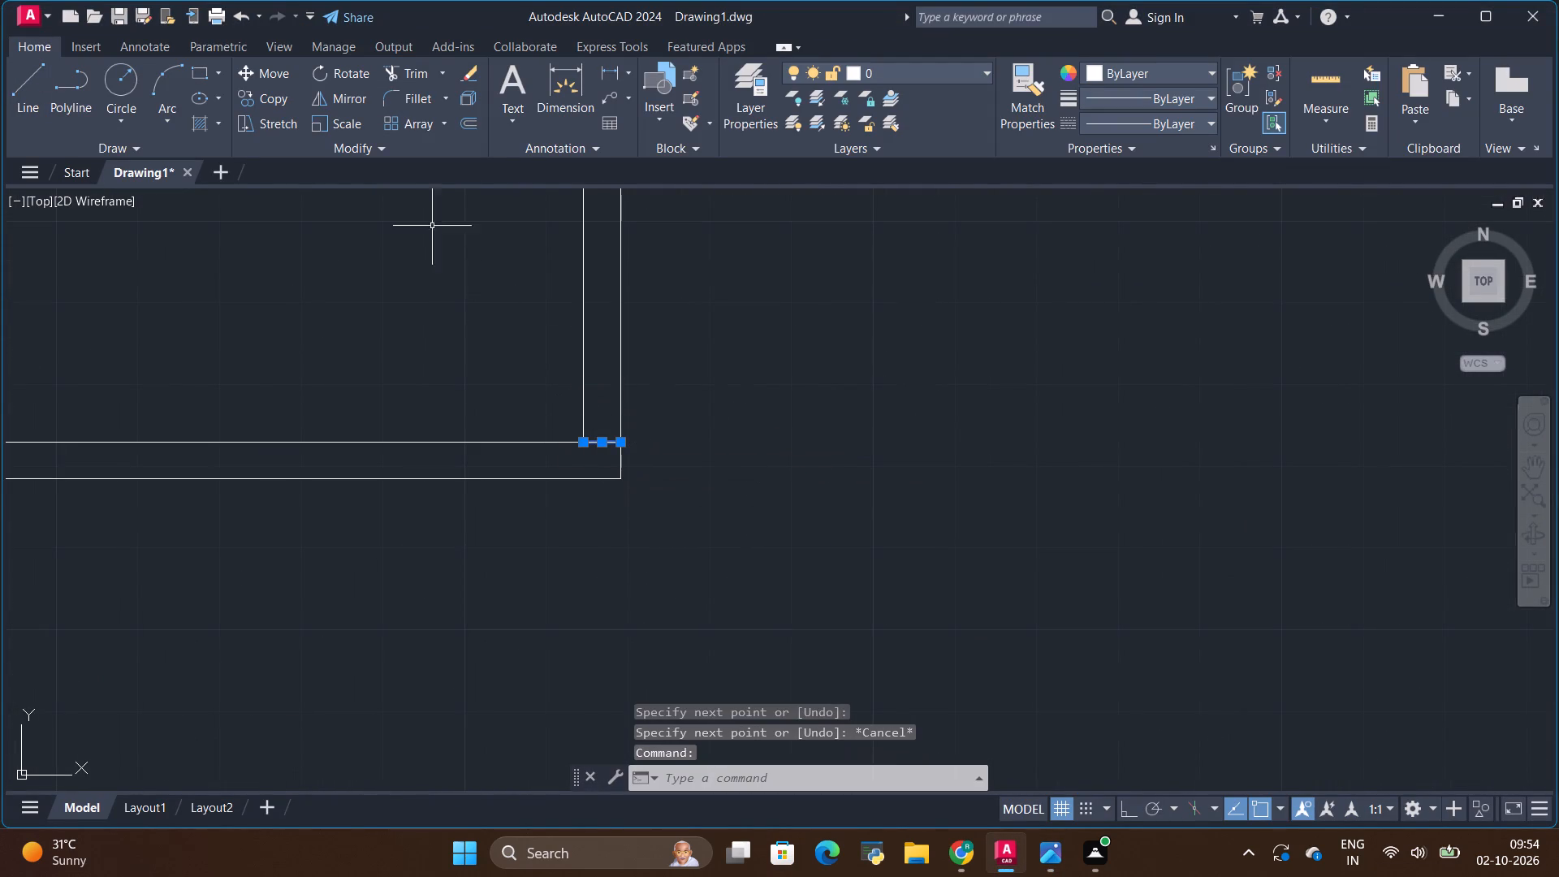
left_click(274, 103)
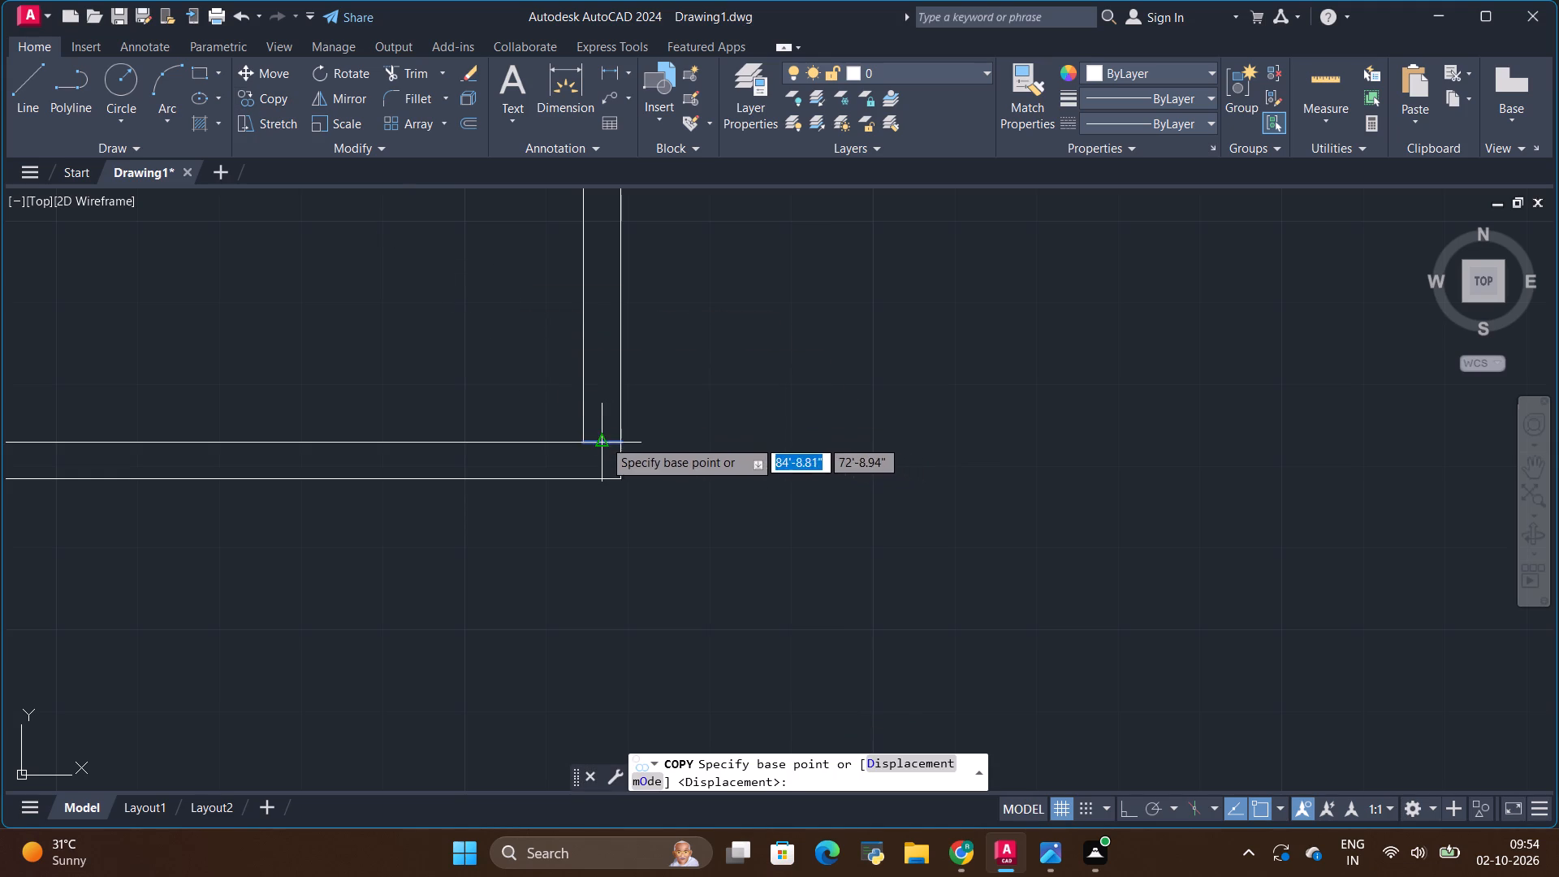
left_click(601, 439)
key("BackSpace")
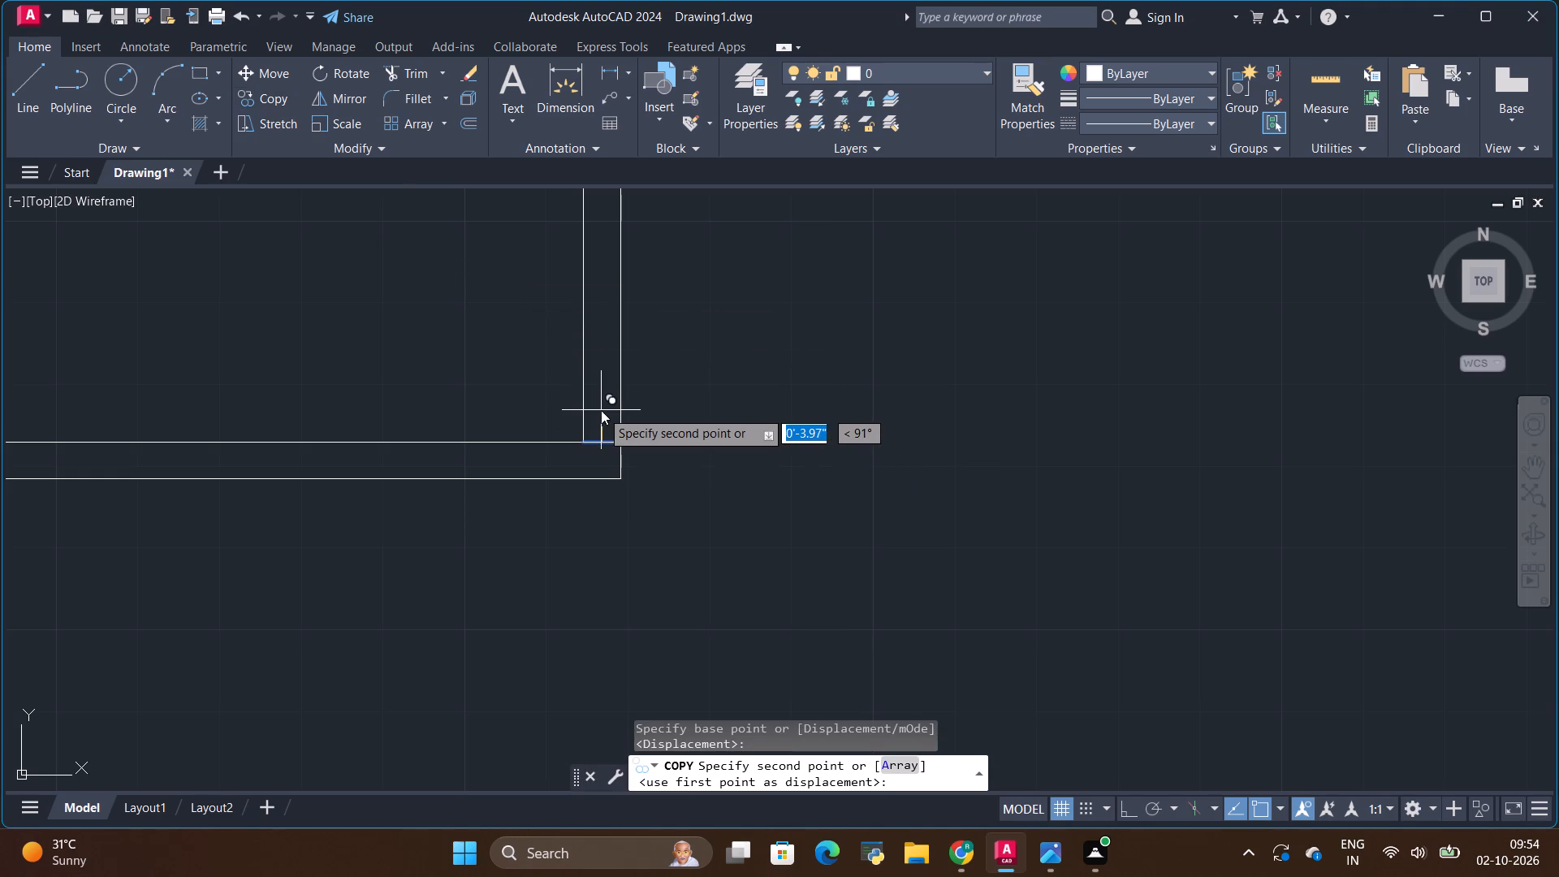
key("4")
key("shift+quotedbl")
key("Return")
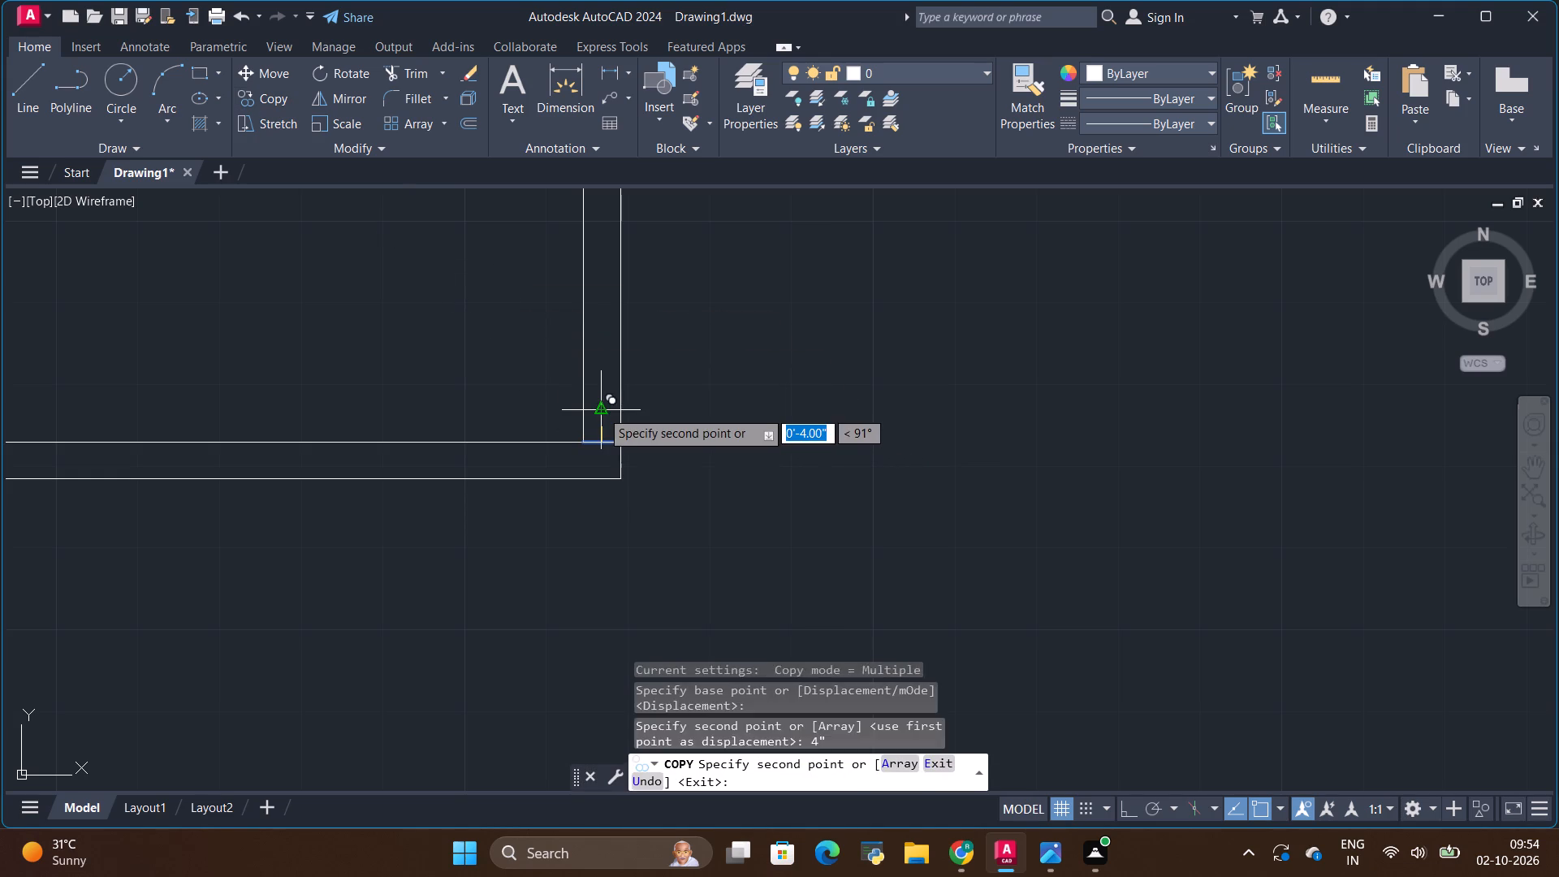
key("Escape")
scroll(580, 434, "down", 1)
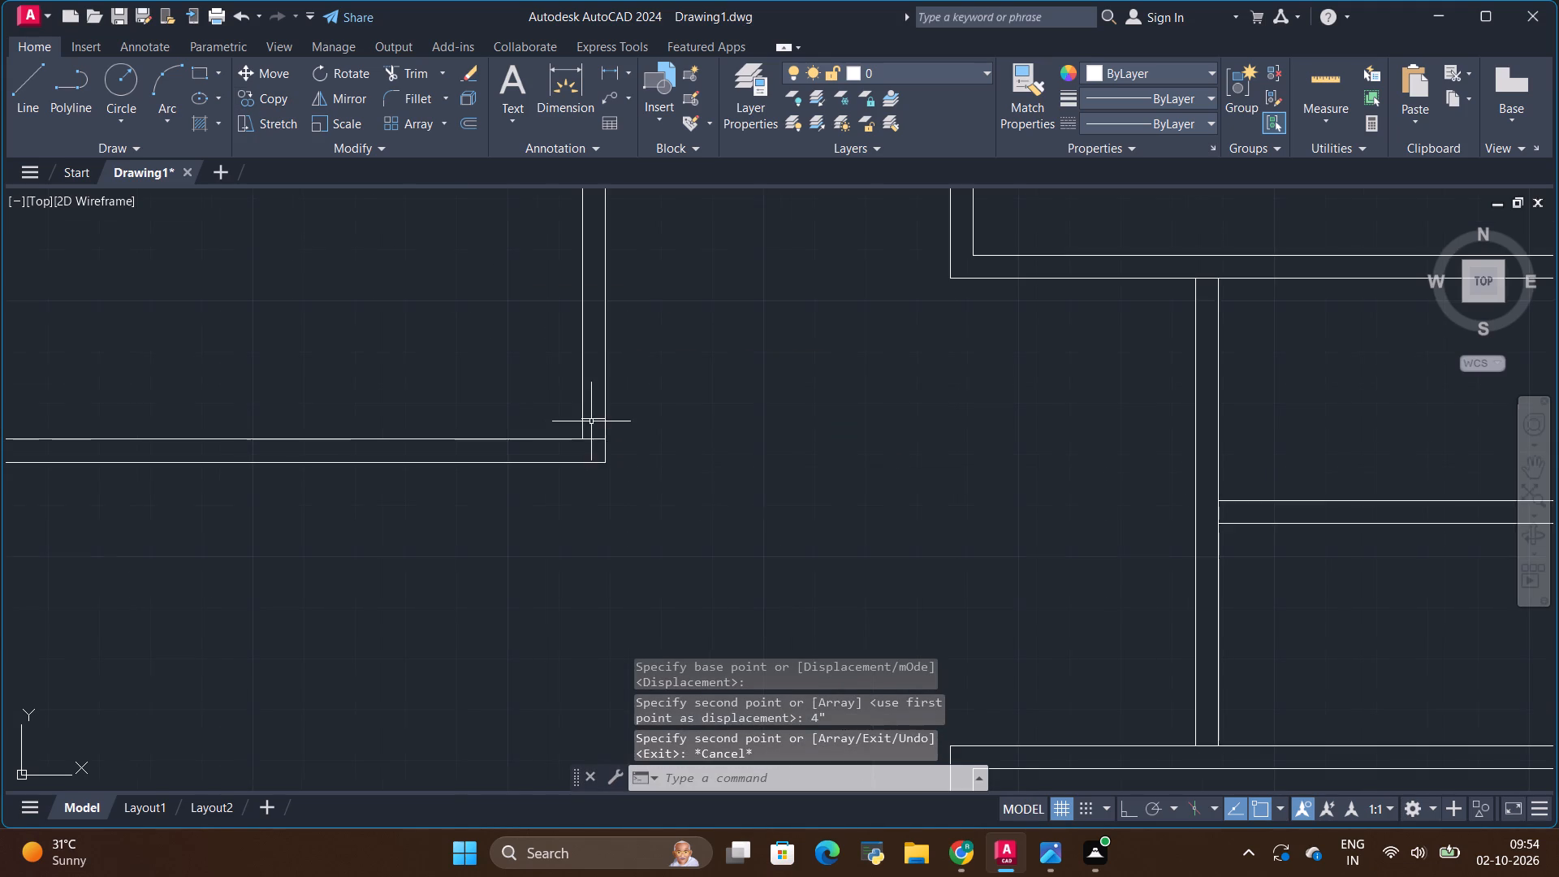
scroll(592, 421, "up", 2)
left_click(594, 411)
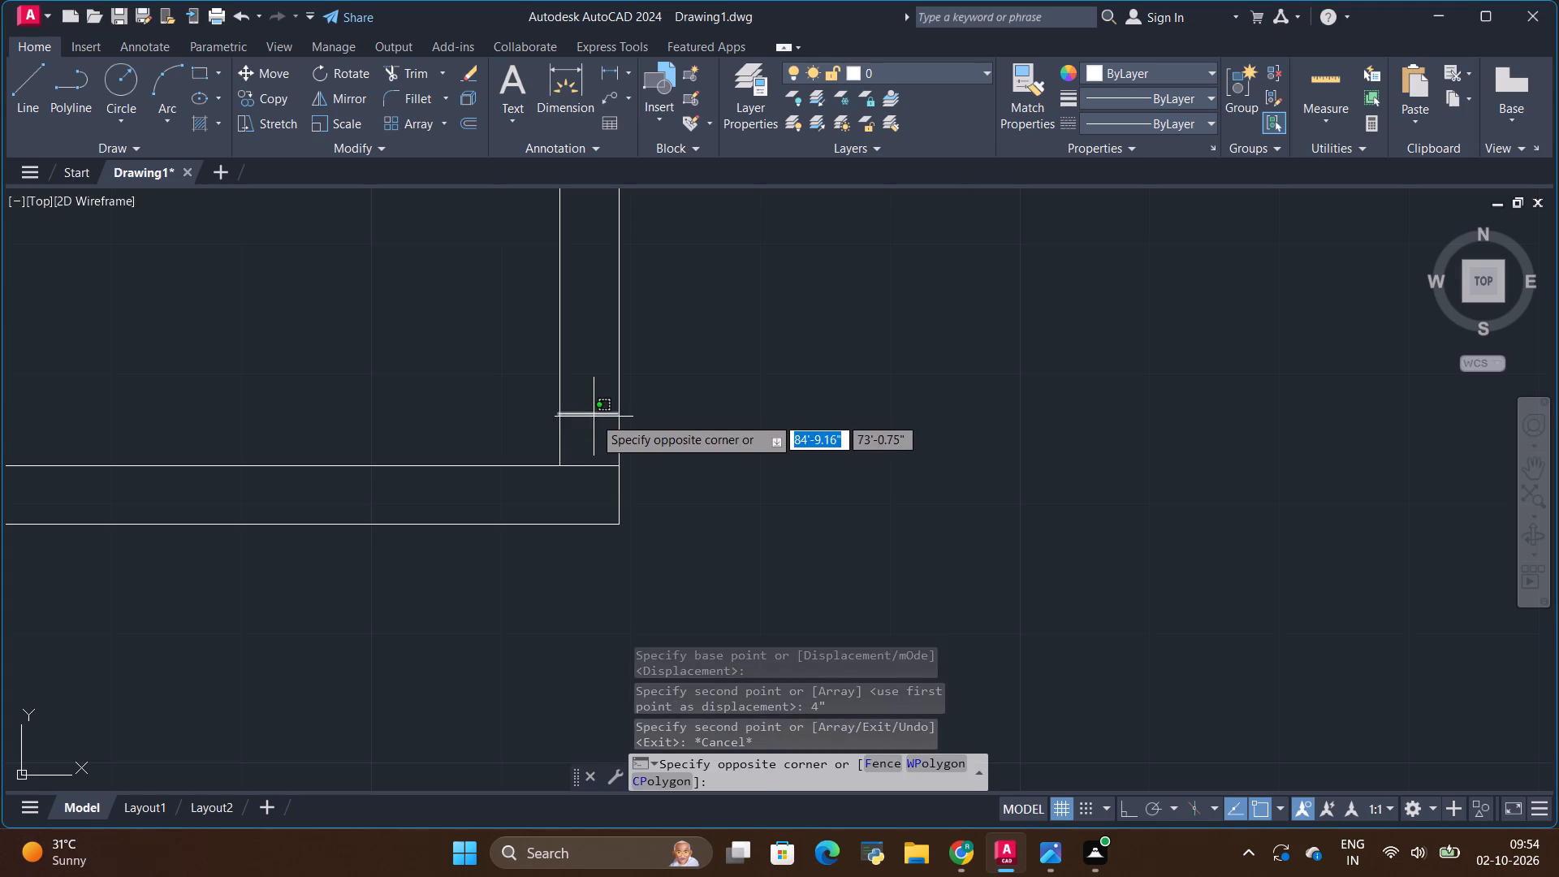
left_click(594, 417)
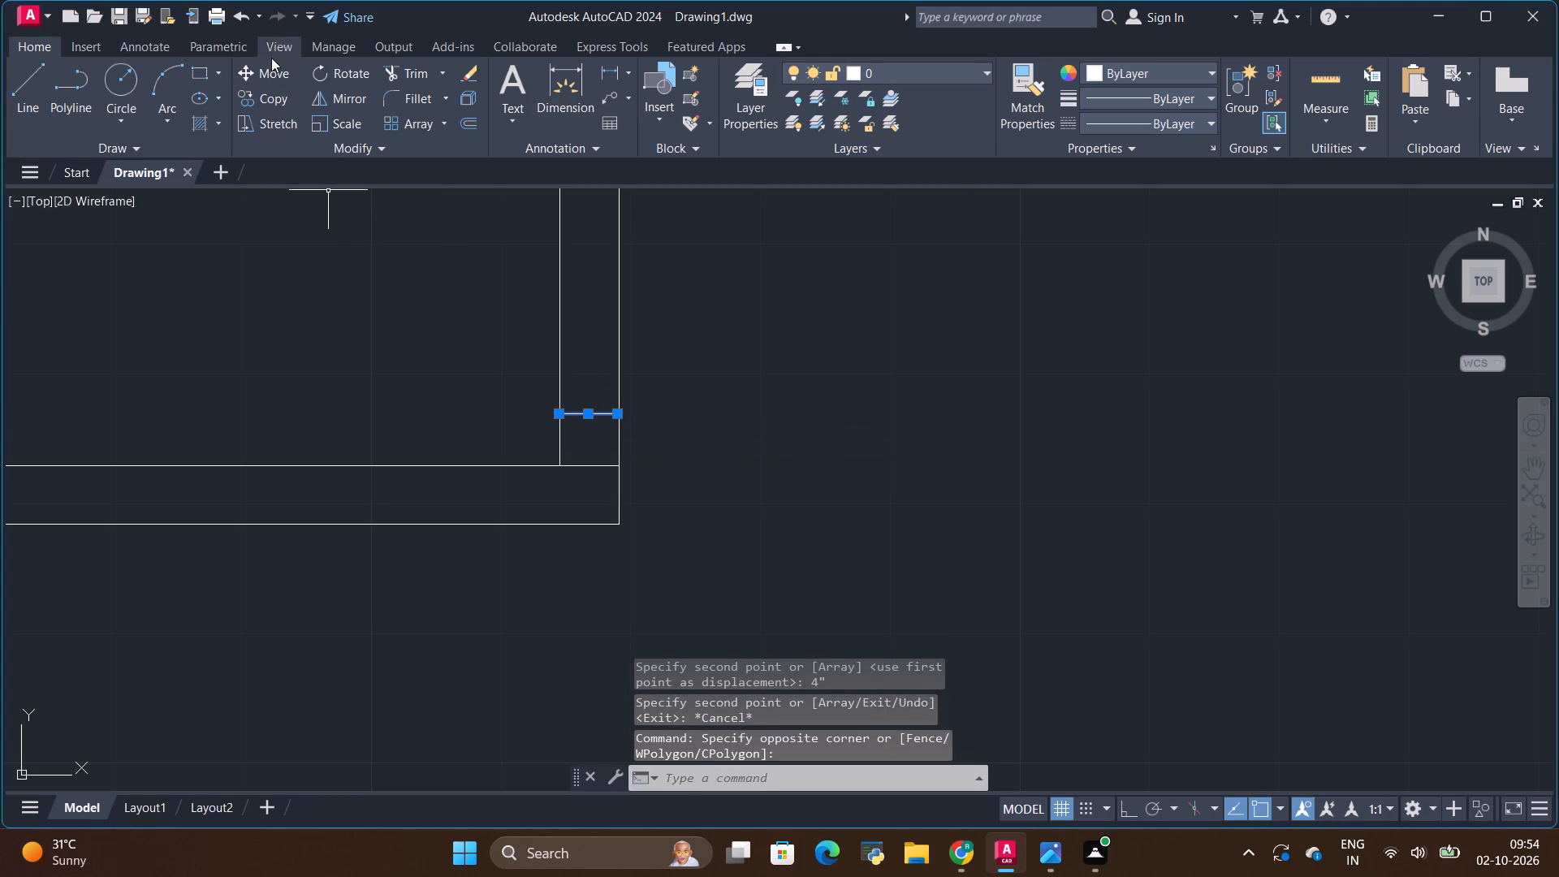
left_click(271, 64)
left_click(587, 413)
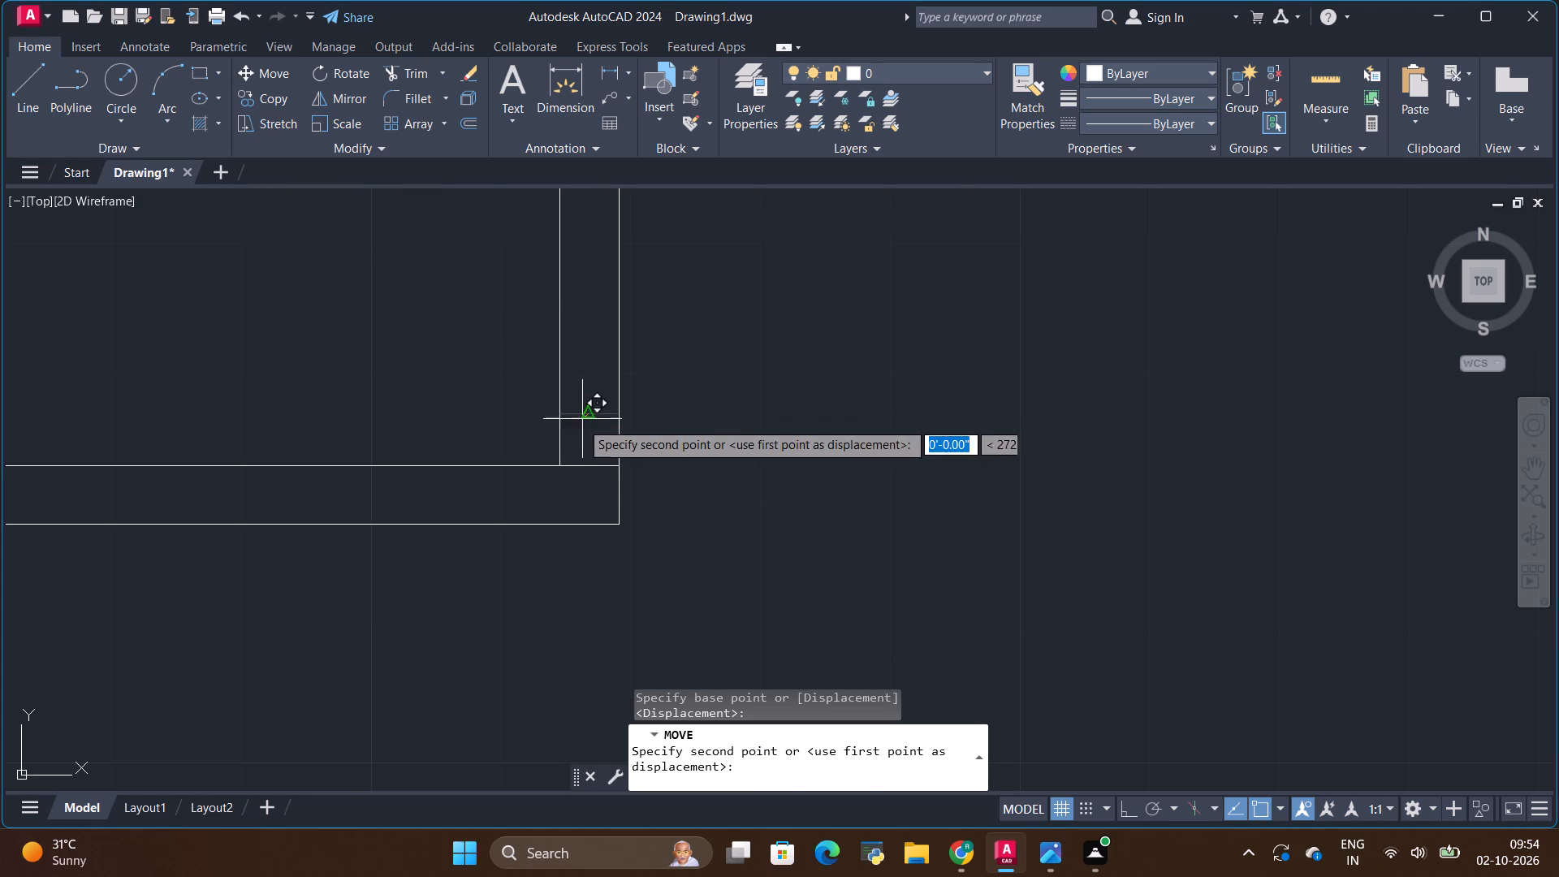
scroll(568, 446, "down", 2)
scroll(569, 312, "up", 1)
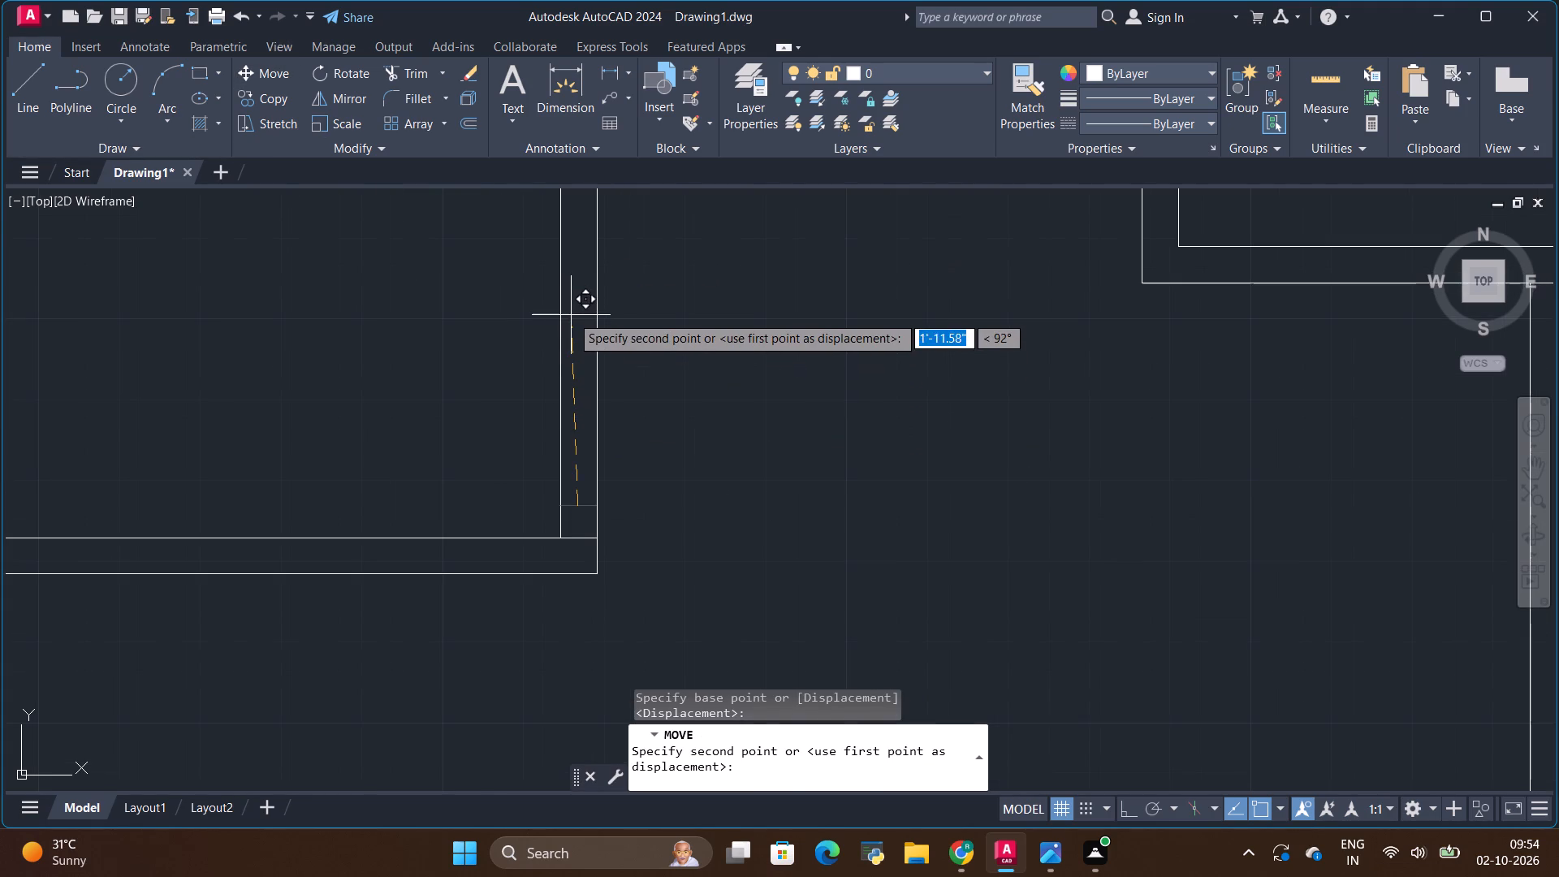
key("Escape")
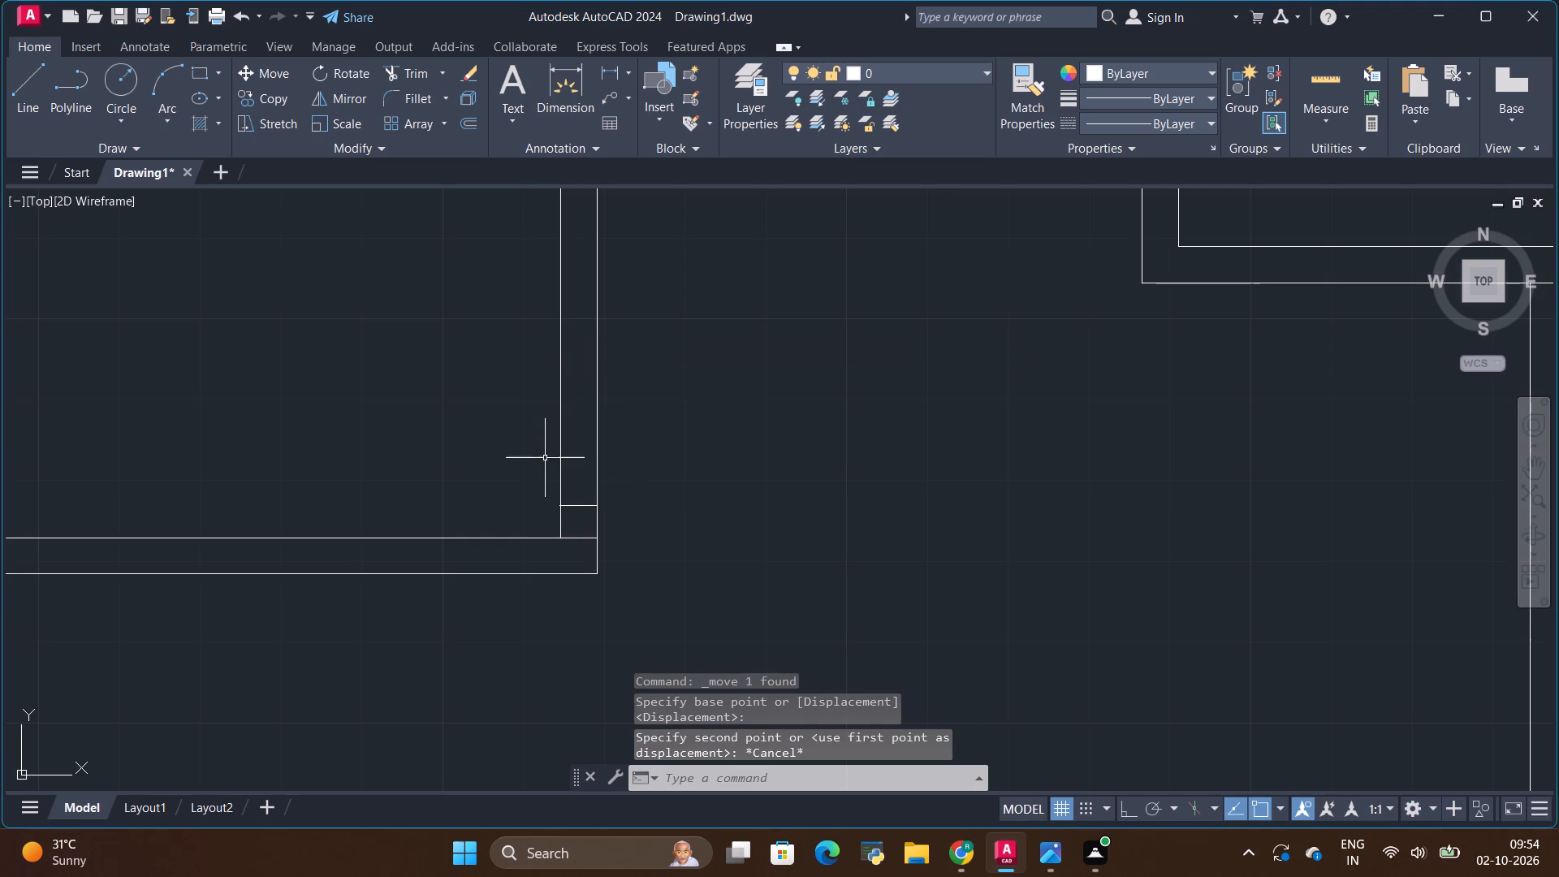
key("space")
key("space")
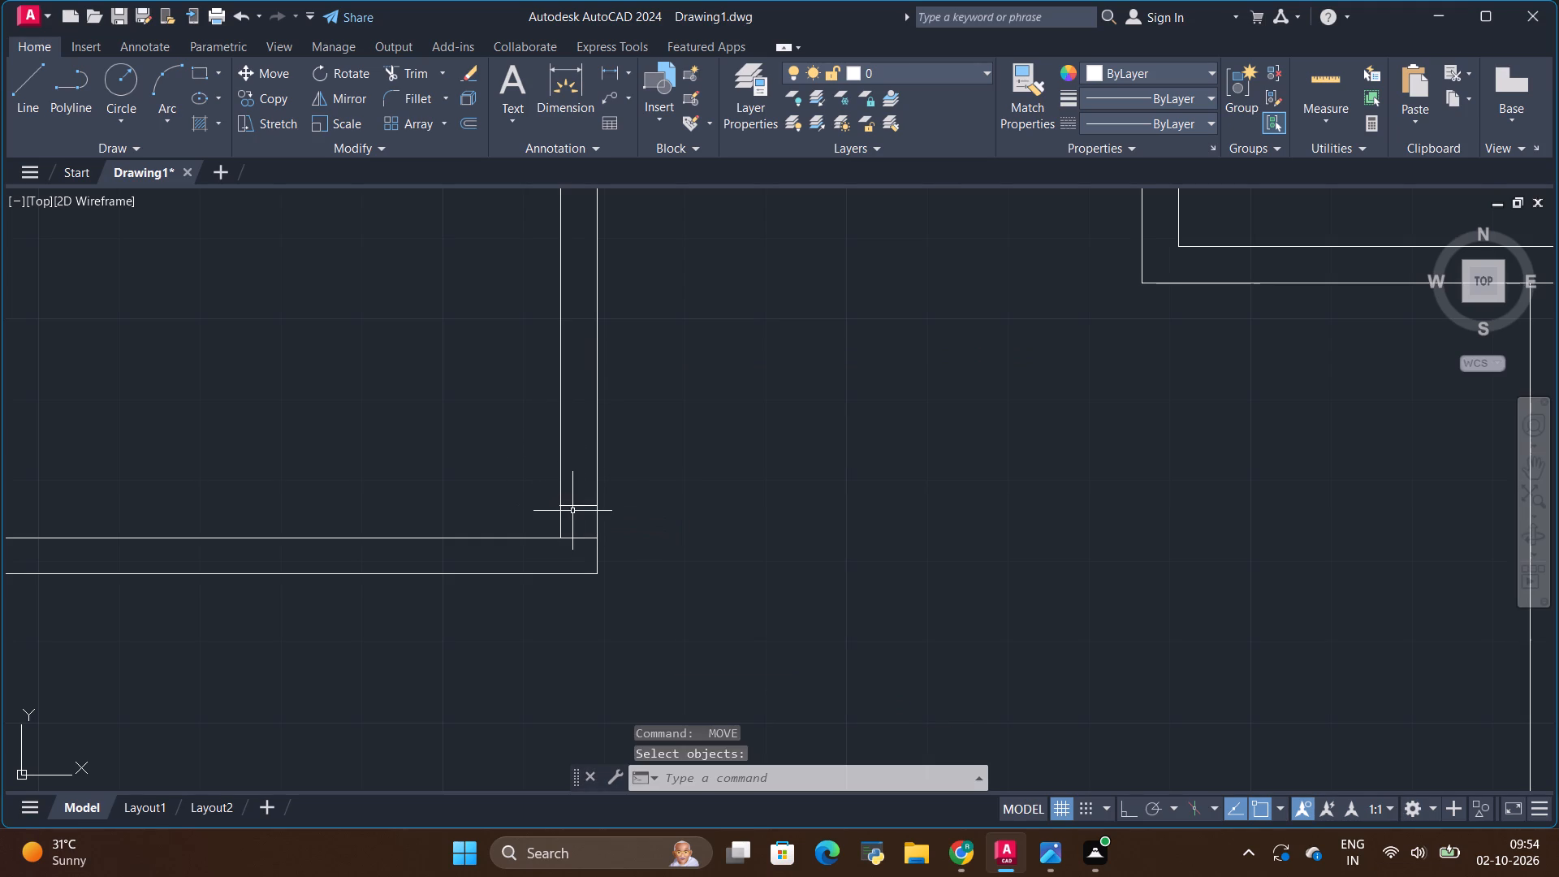
Try to copy the lower jamb line 3' up the bedroom's right wall.
left_click(573, 508)
left_click(281, 93)
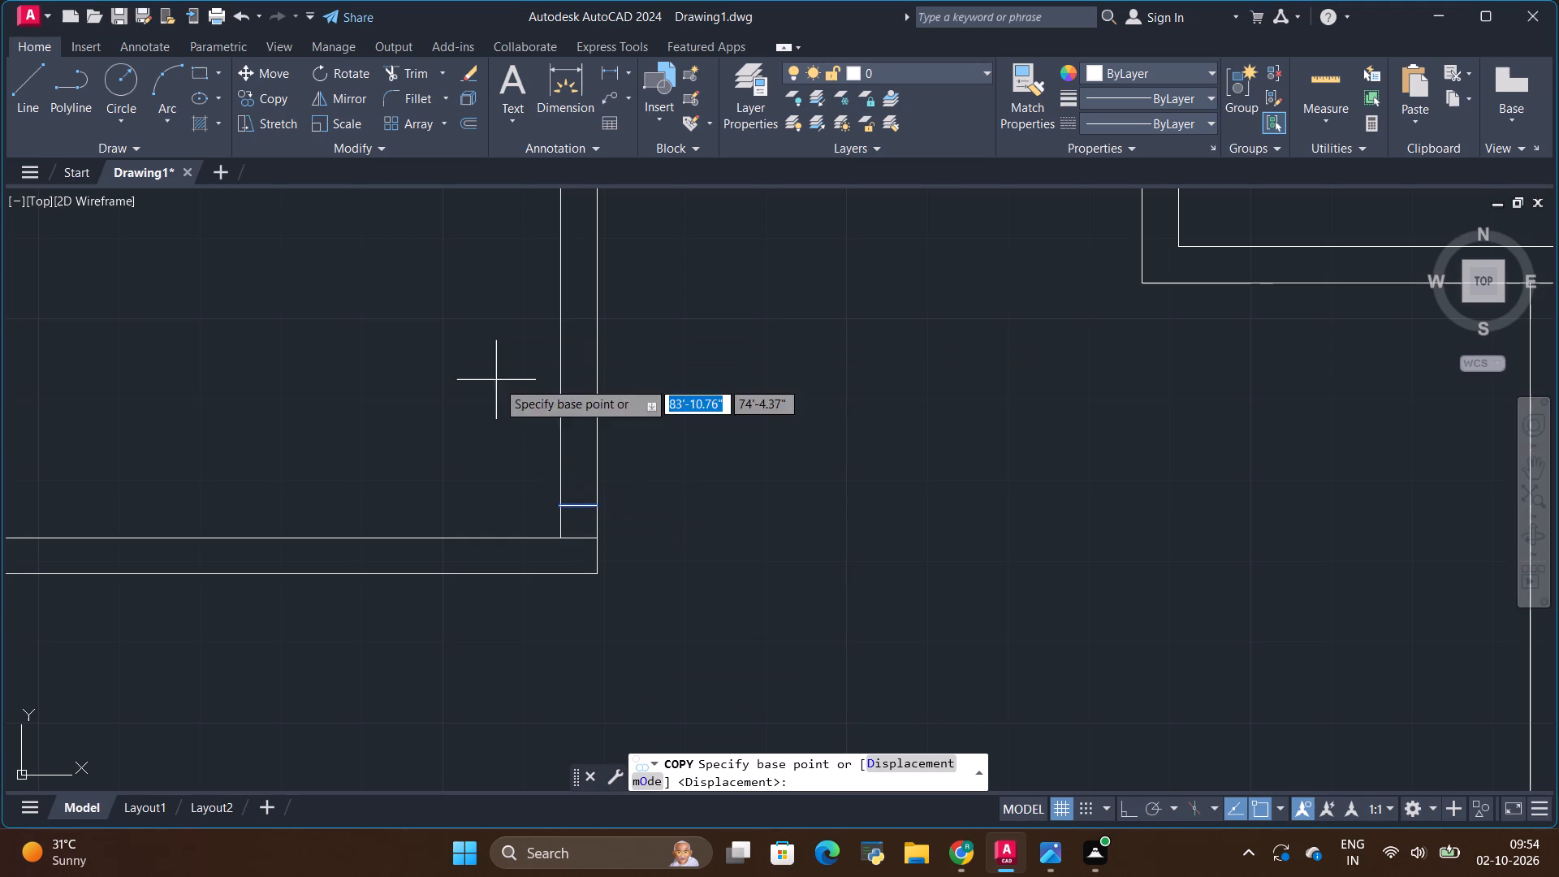
left_click(577, 508)
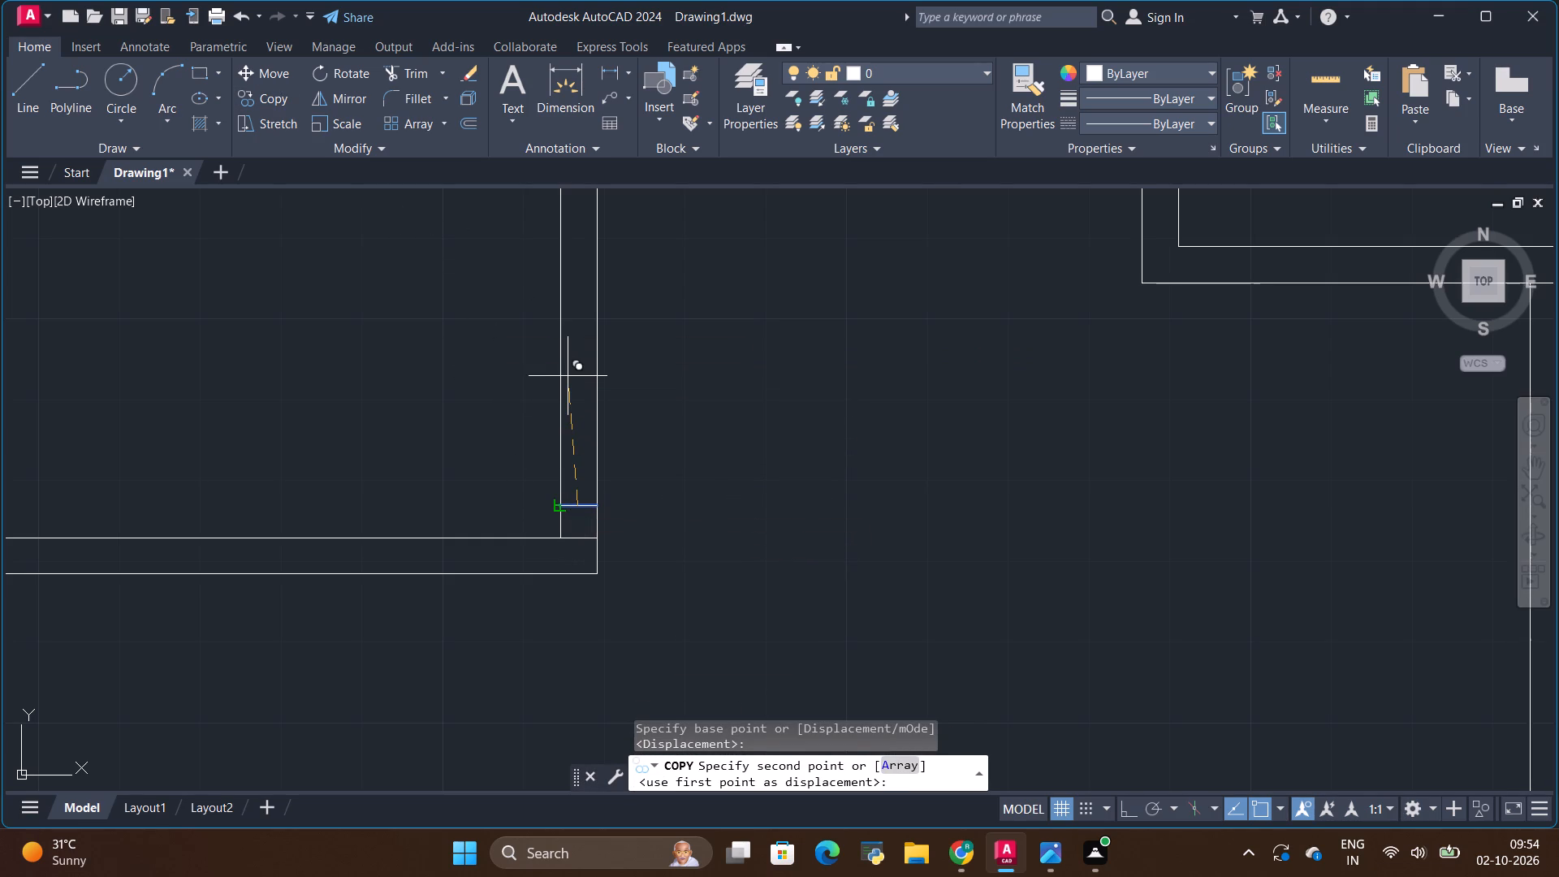
key("BackSpace")
key("3")
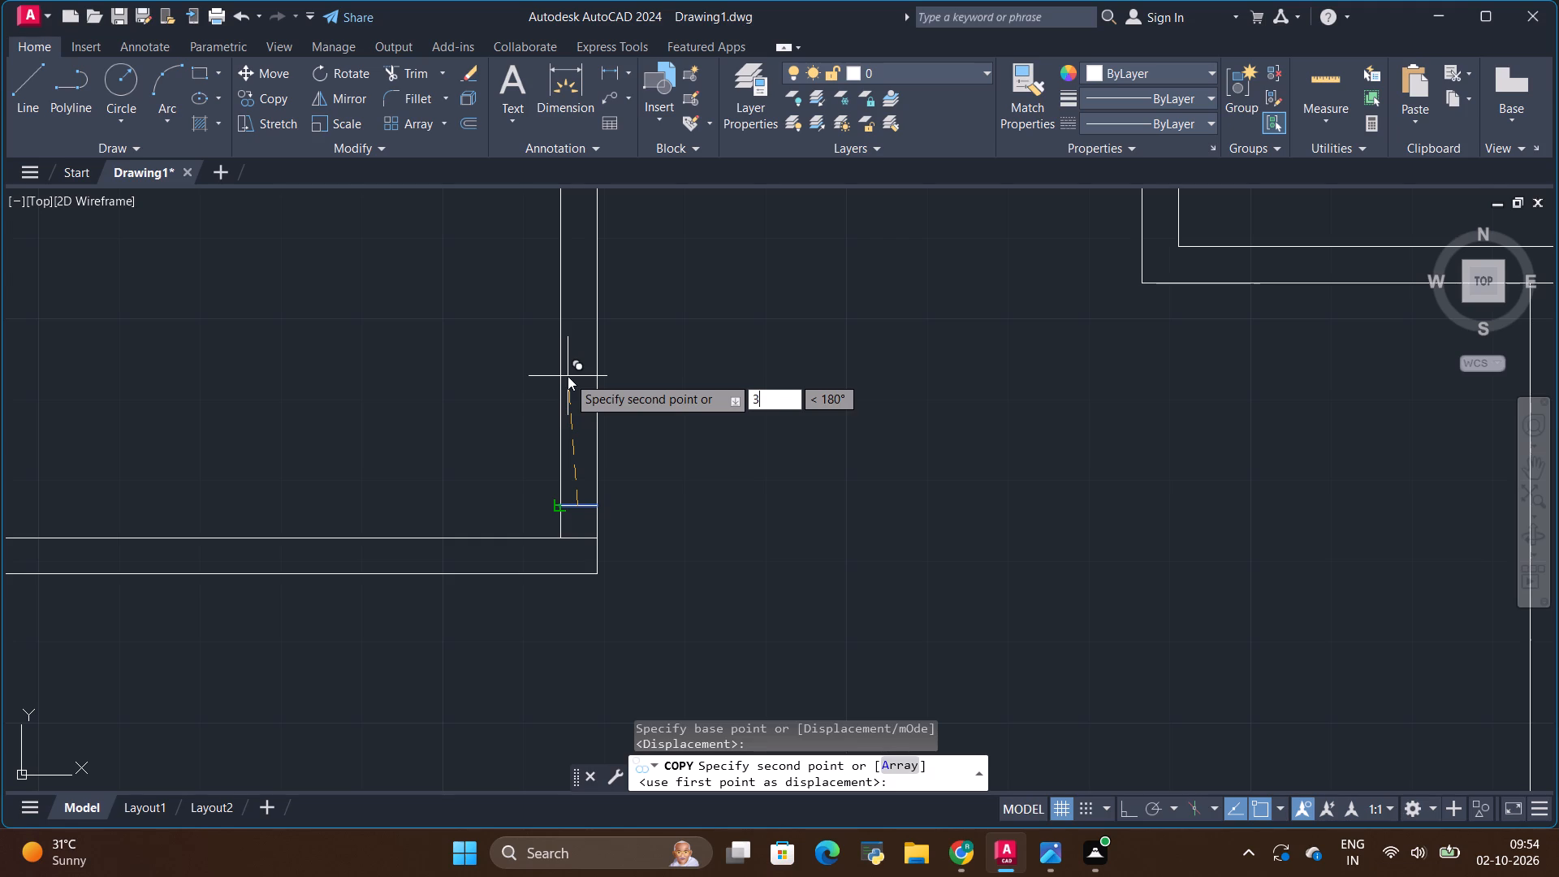
key("apostrophe")
key("Return")
Turn on Ortho and copy the lower jamb line 3' straight up the bedroom's right wall to mark the upper jamb.
scroll(578, 434, "down", 2)
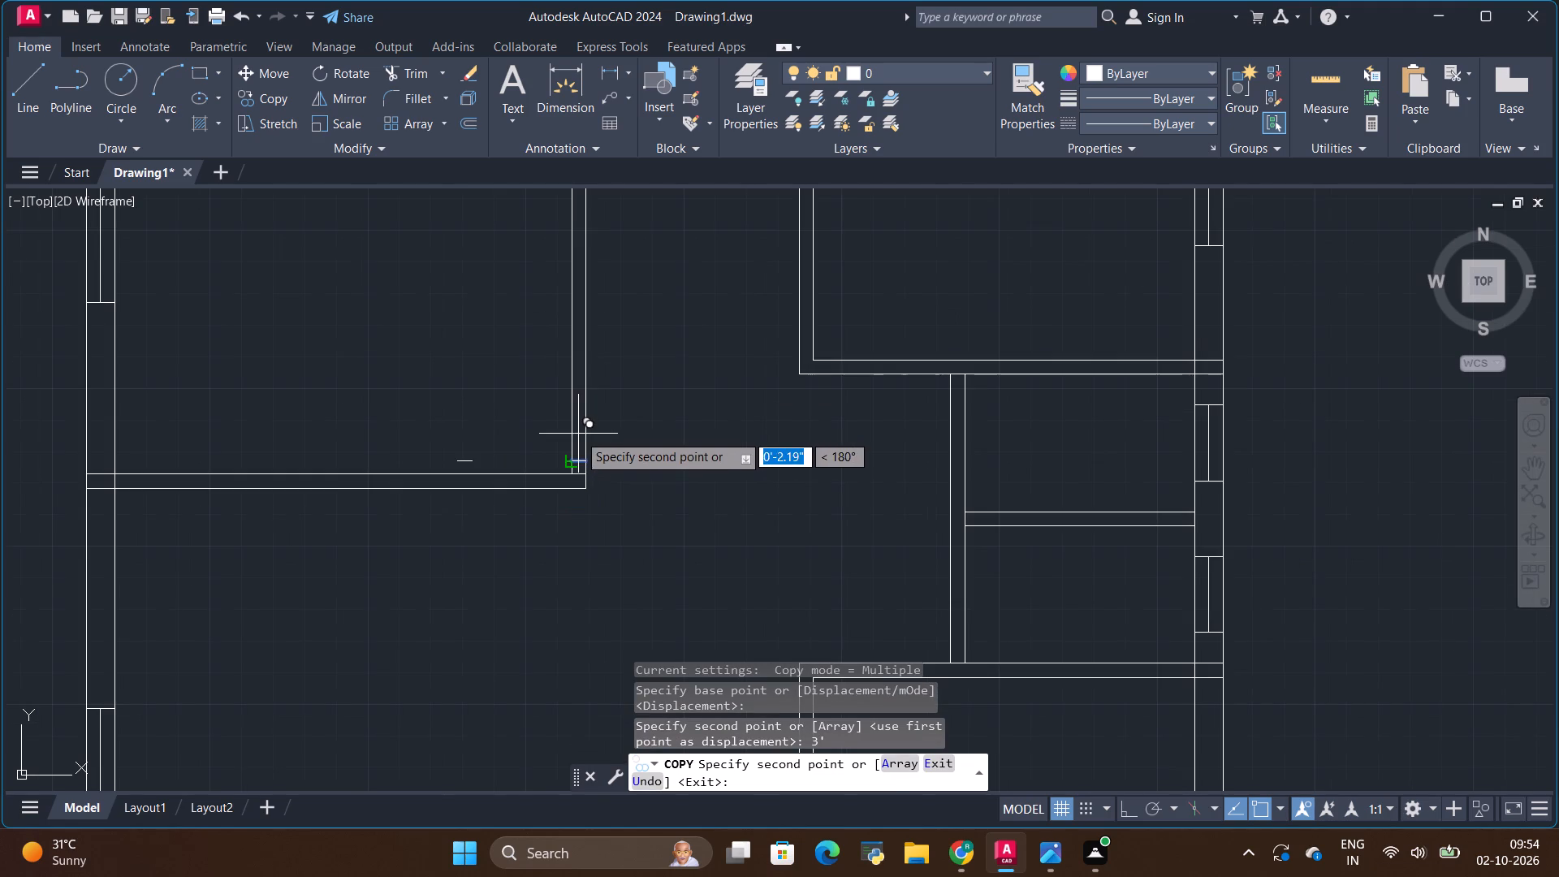
scroll(700, 564, "down", 1)
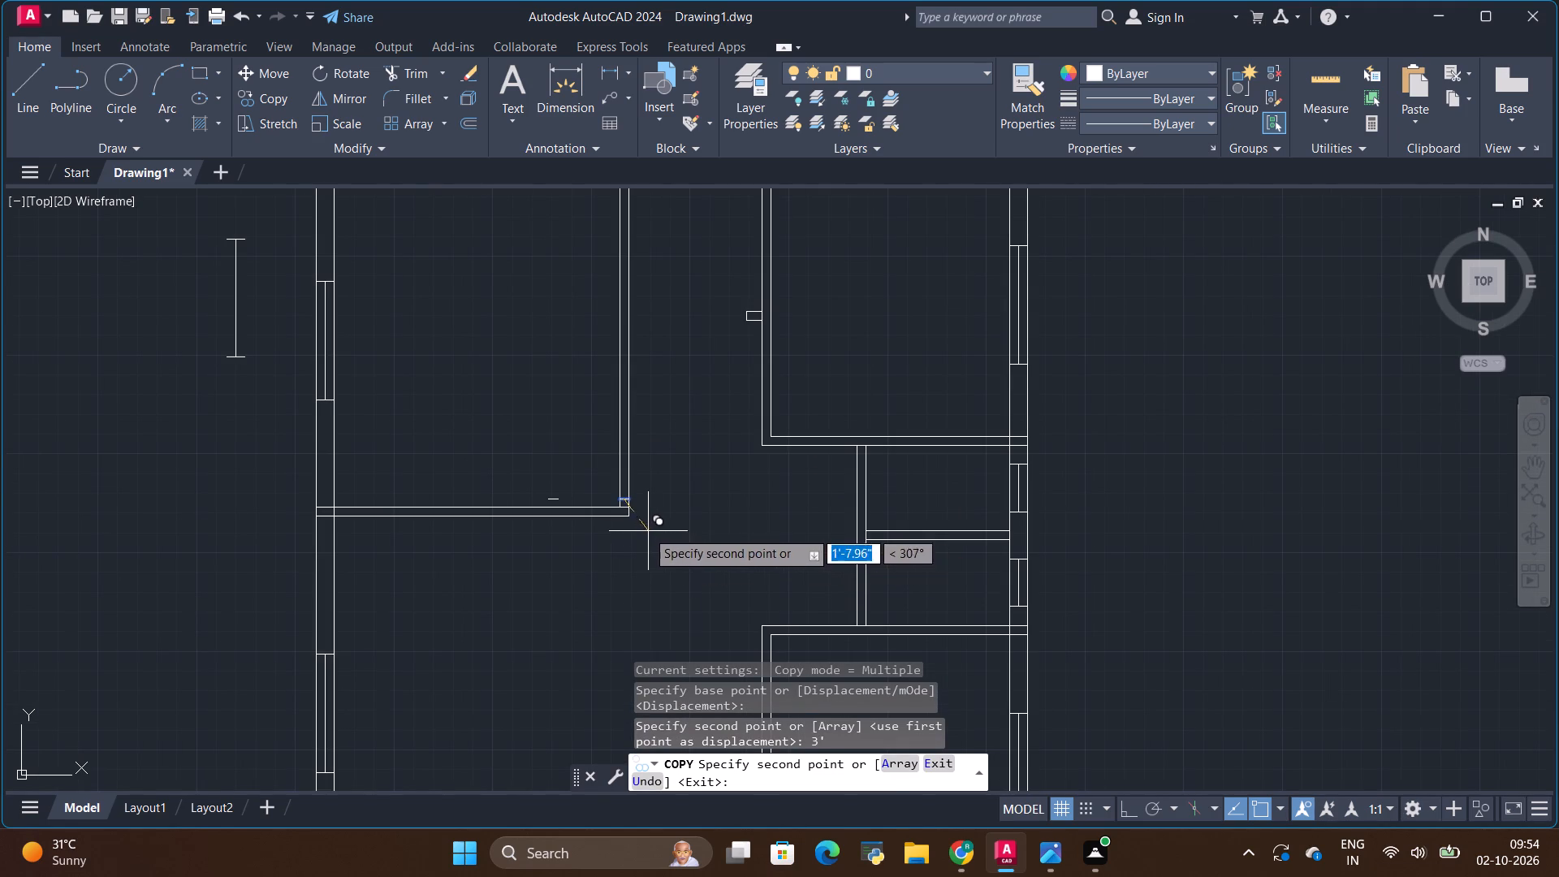
scroll(604, 501, "up", 2)
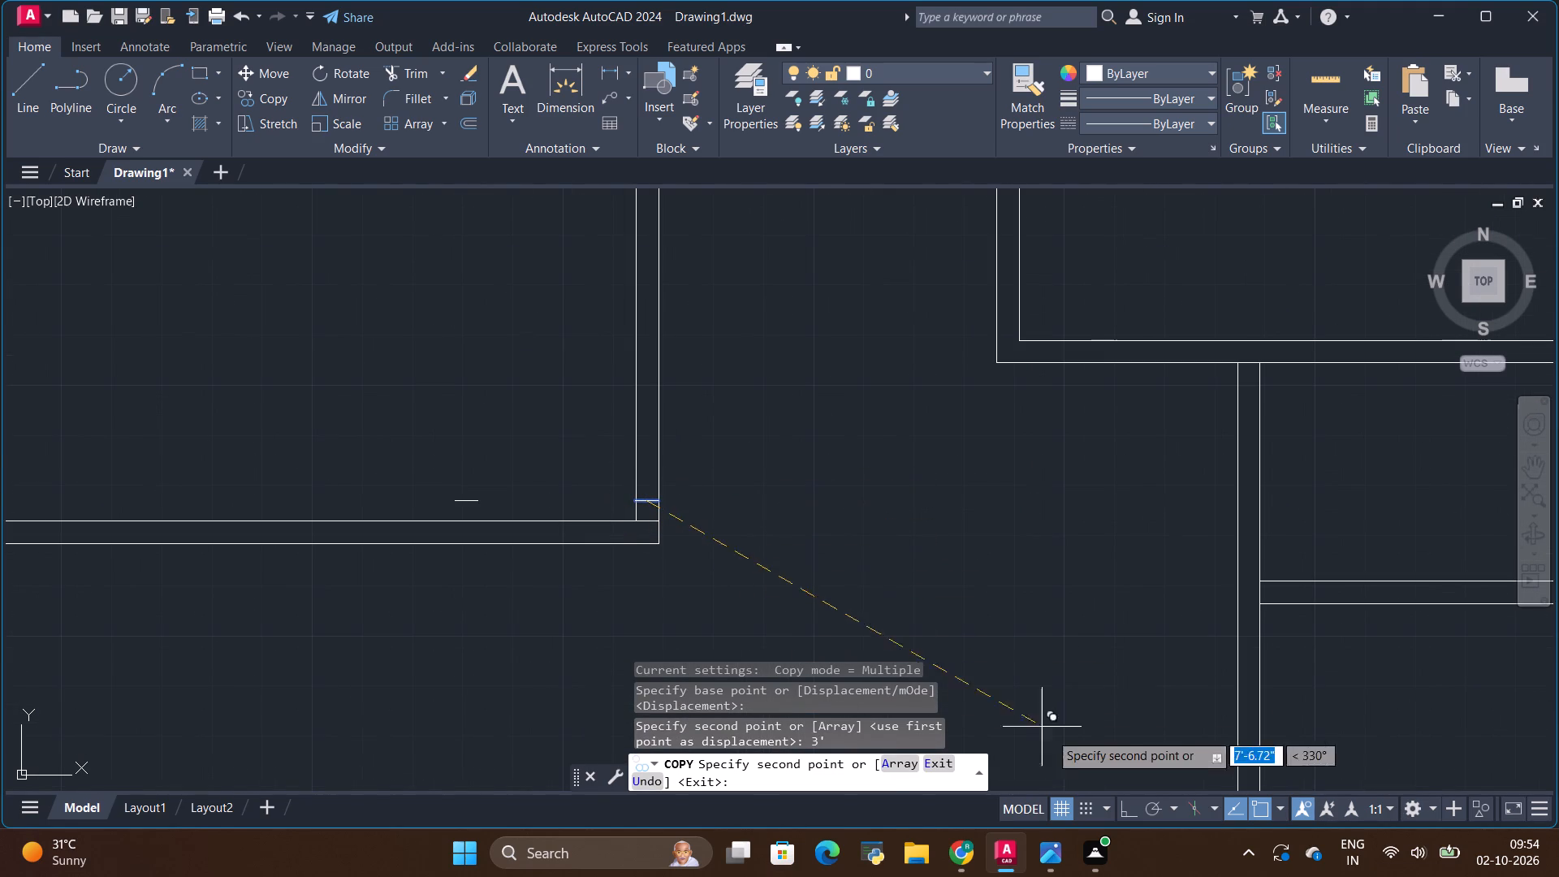
left_click(1119, 811)
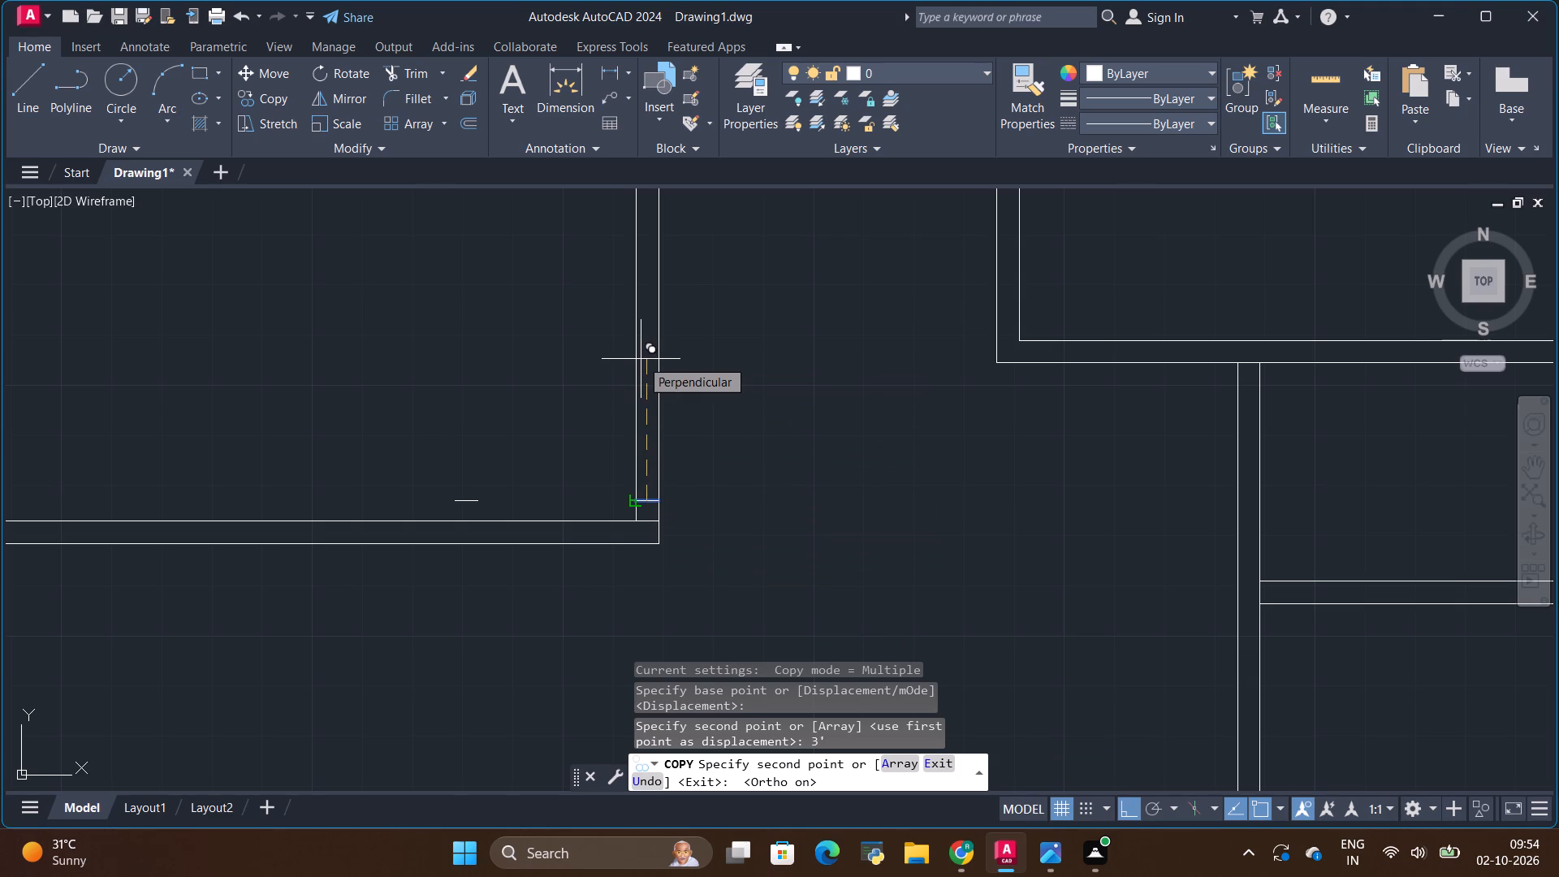
key("BackSpace")
type("3'")
key("Return")
key("Escape")
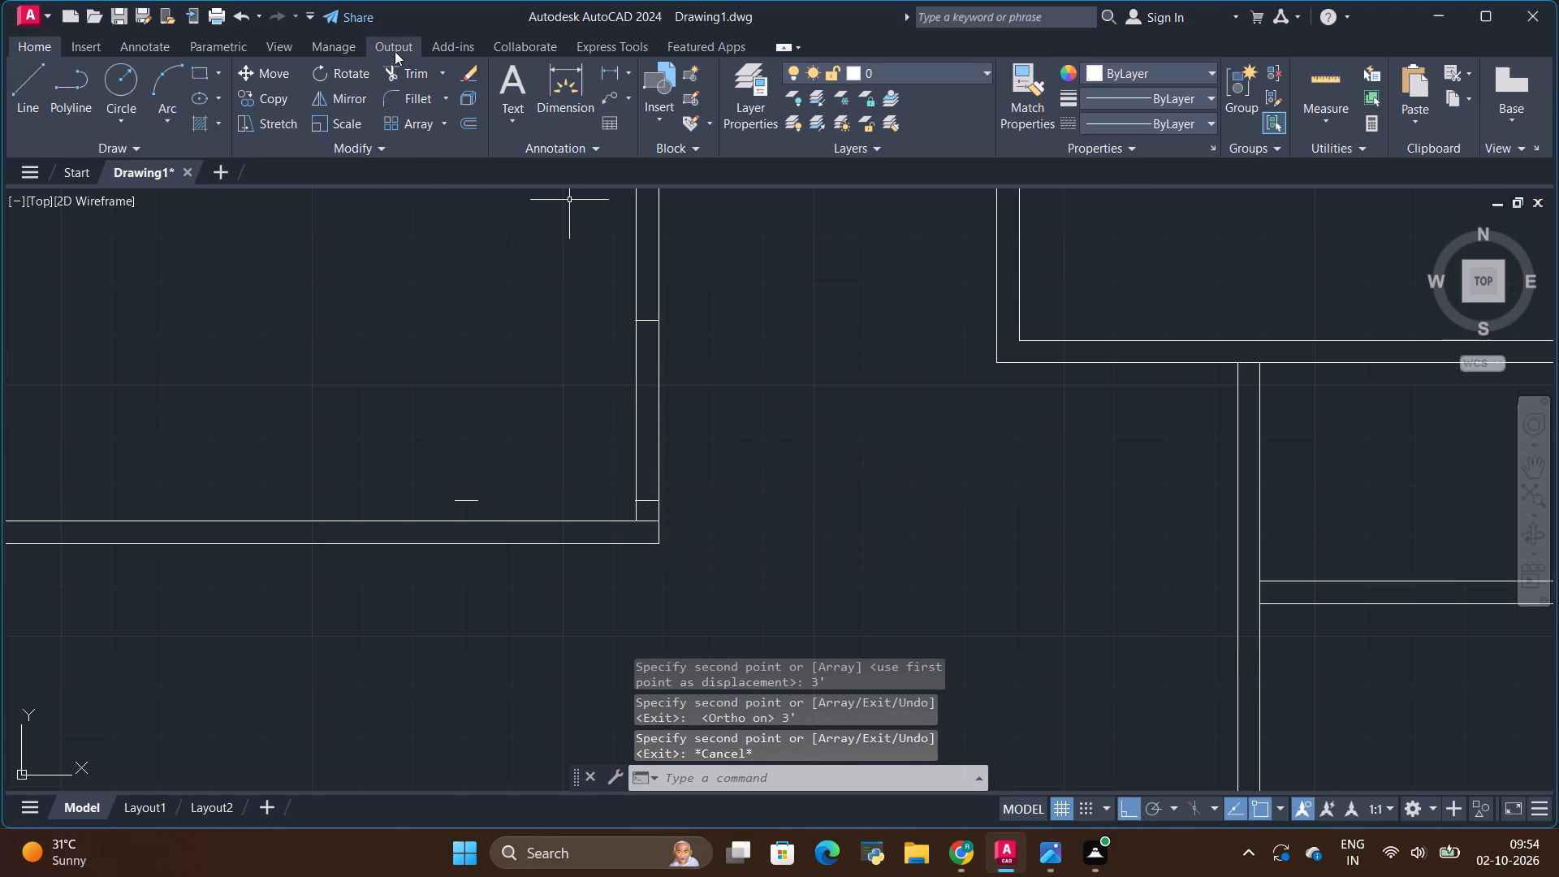
Trim the top-left bedroom's right wall lines between the two jamb lines to cut the door opening.
left_click(402, 68)
left_click_drag(564, 405, 712, 414)
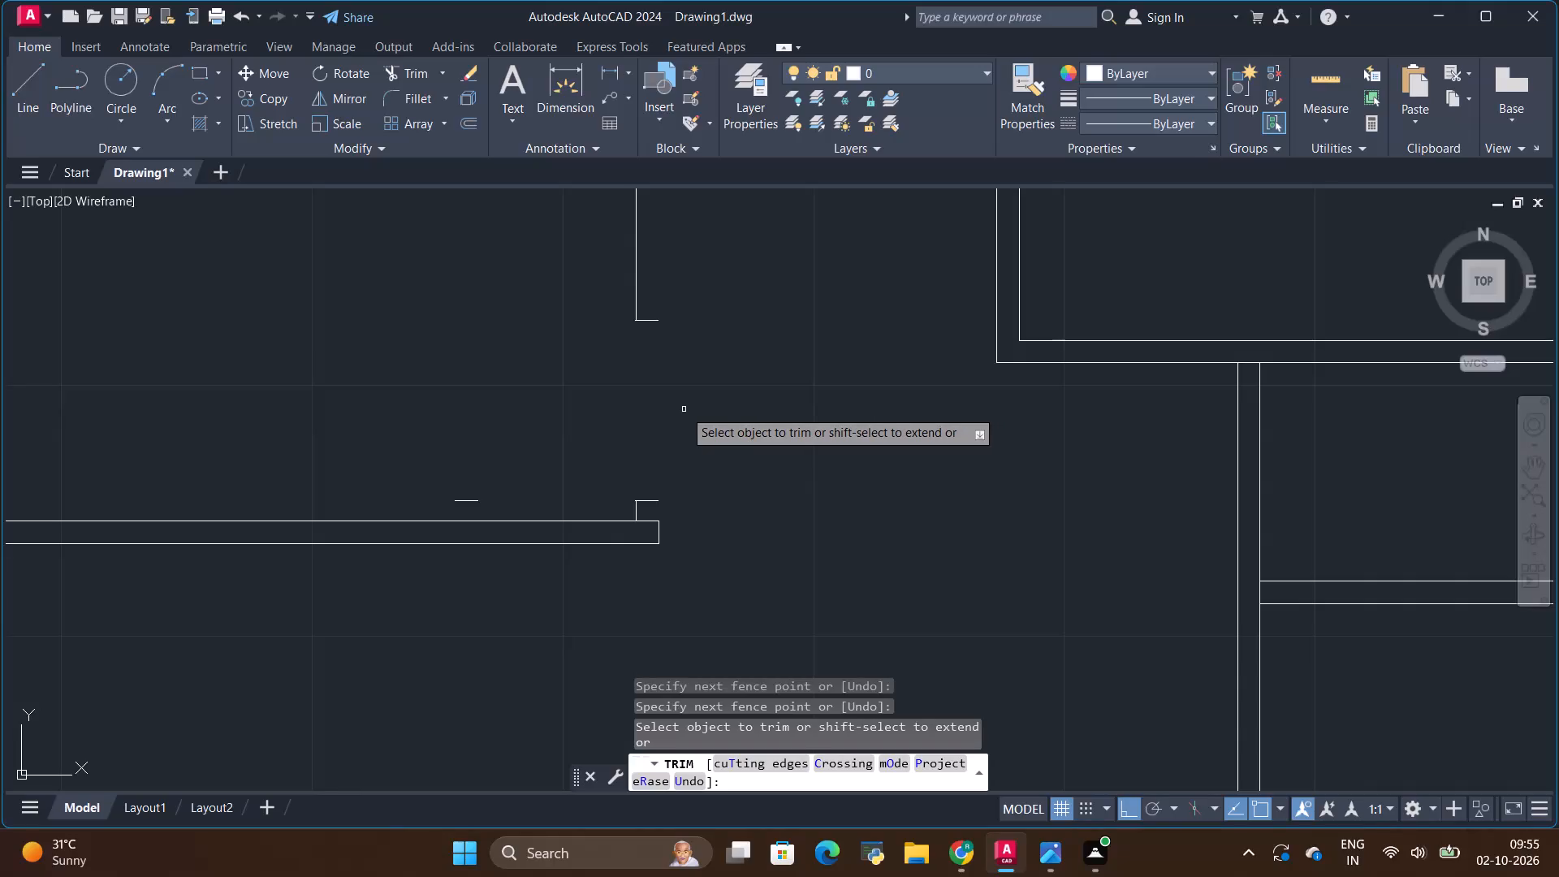
Draw a short vertical line from the lower jamb's outer end down to the bedroom's bottom wall, closing the wall stub.
left_click(24, 86)
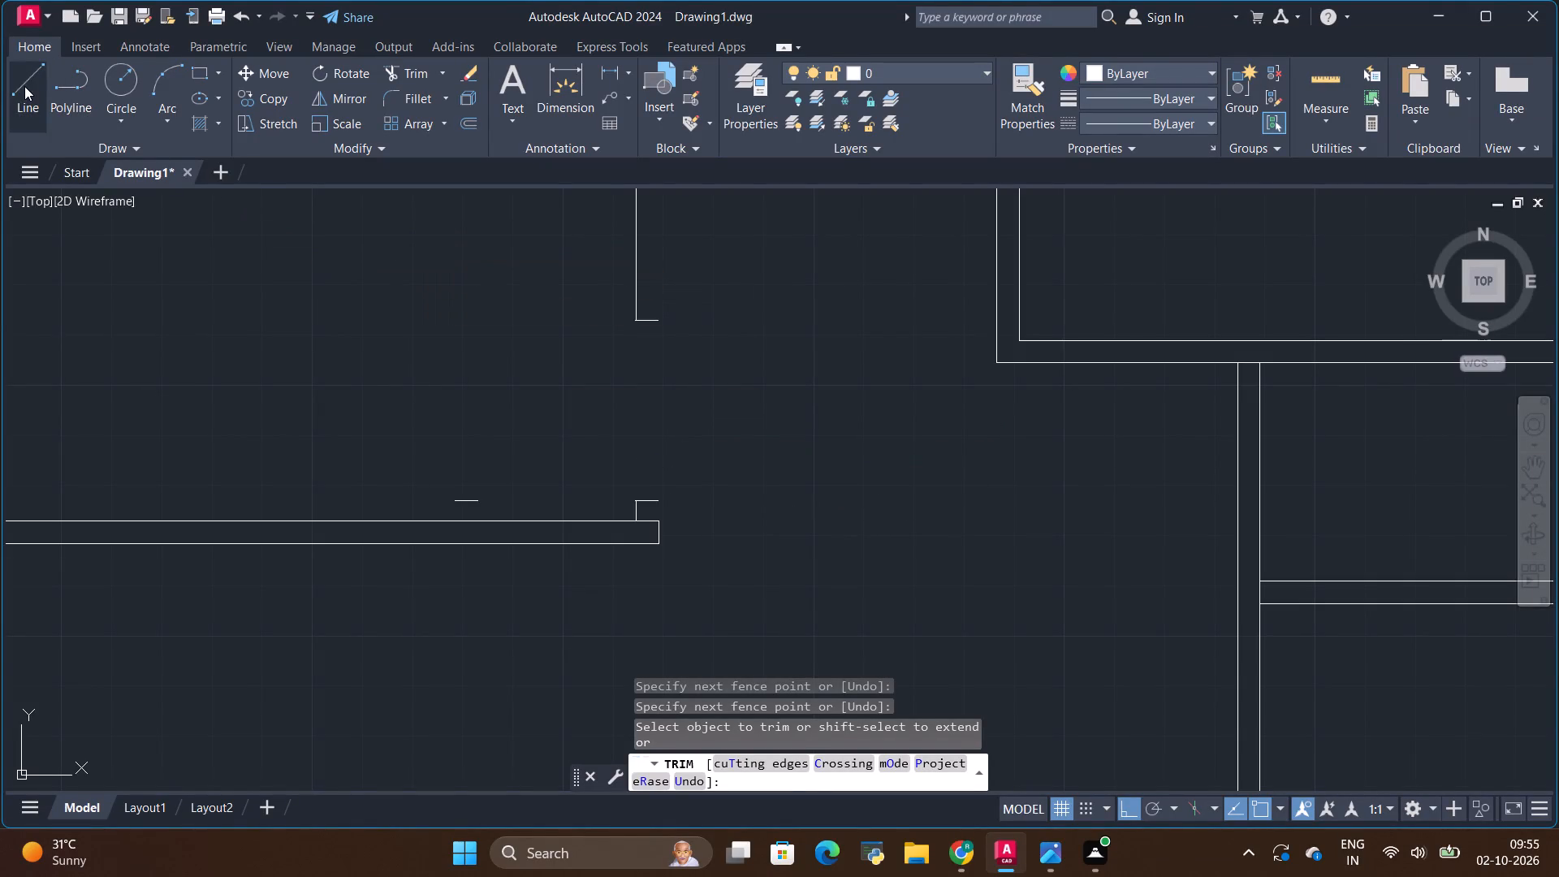
scroll(653, 504, "up", 2)
left_click(653, 505)
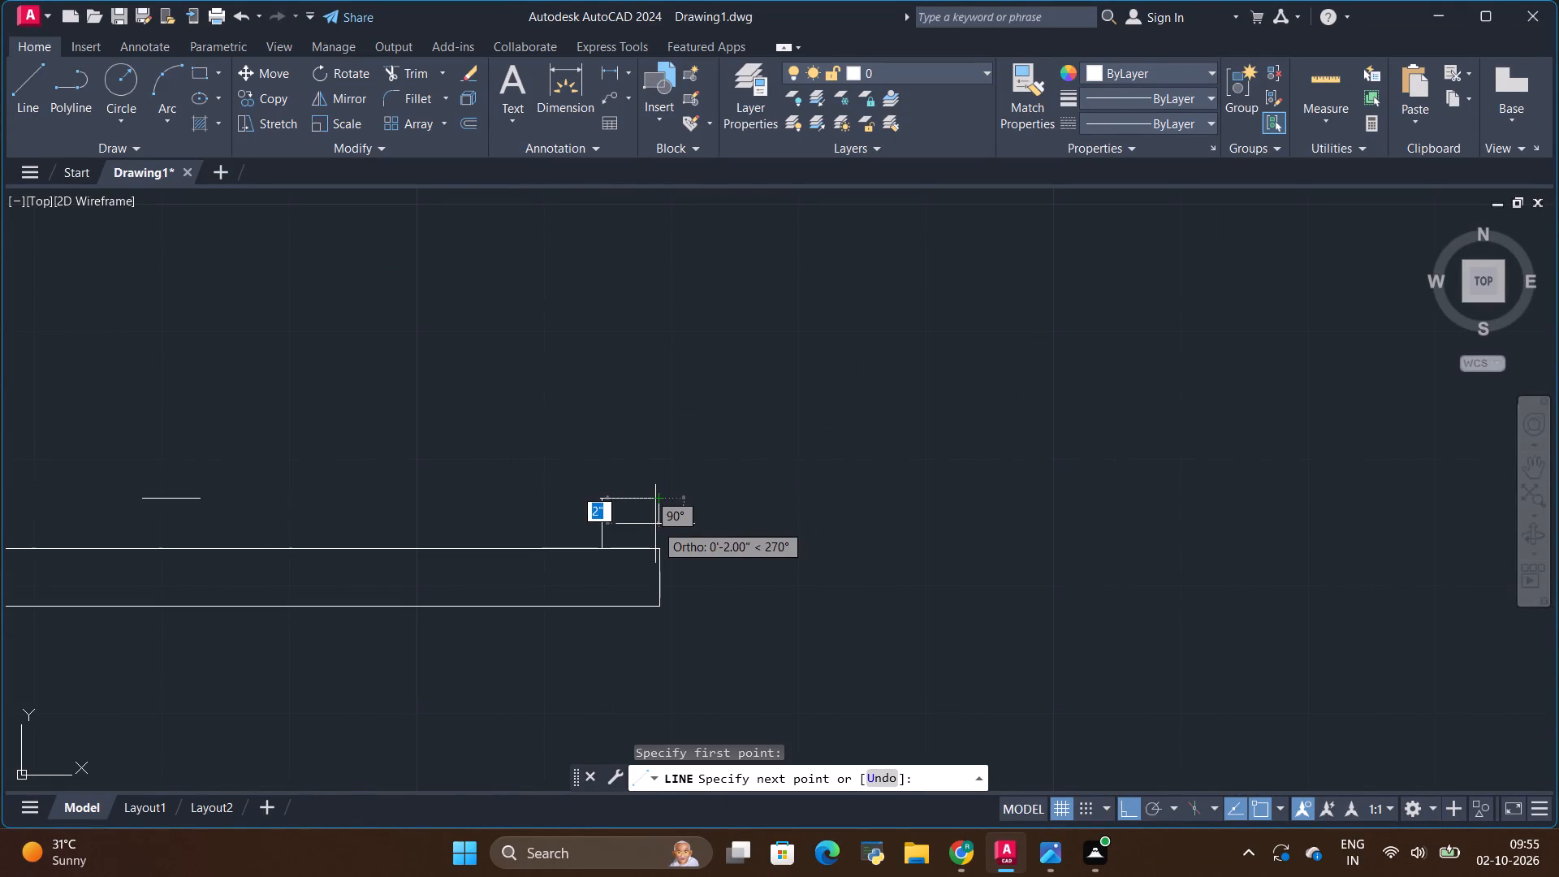
left_click(659, 550)
key("Escape")
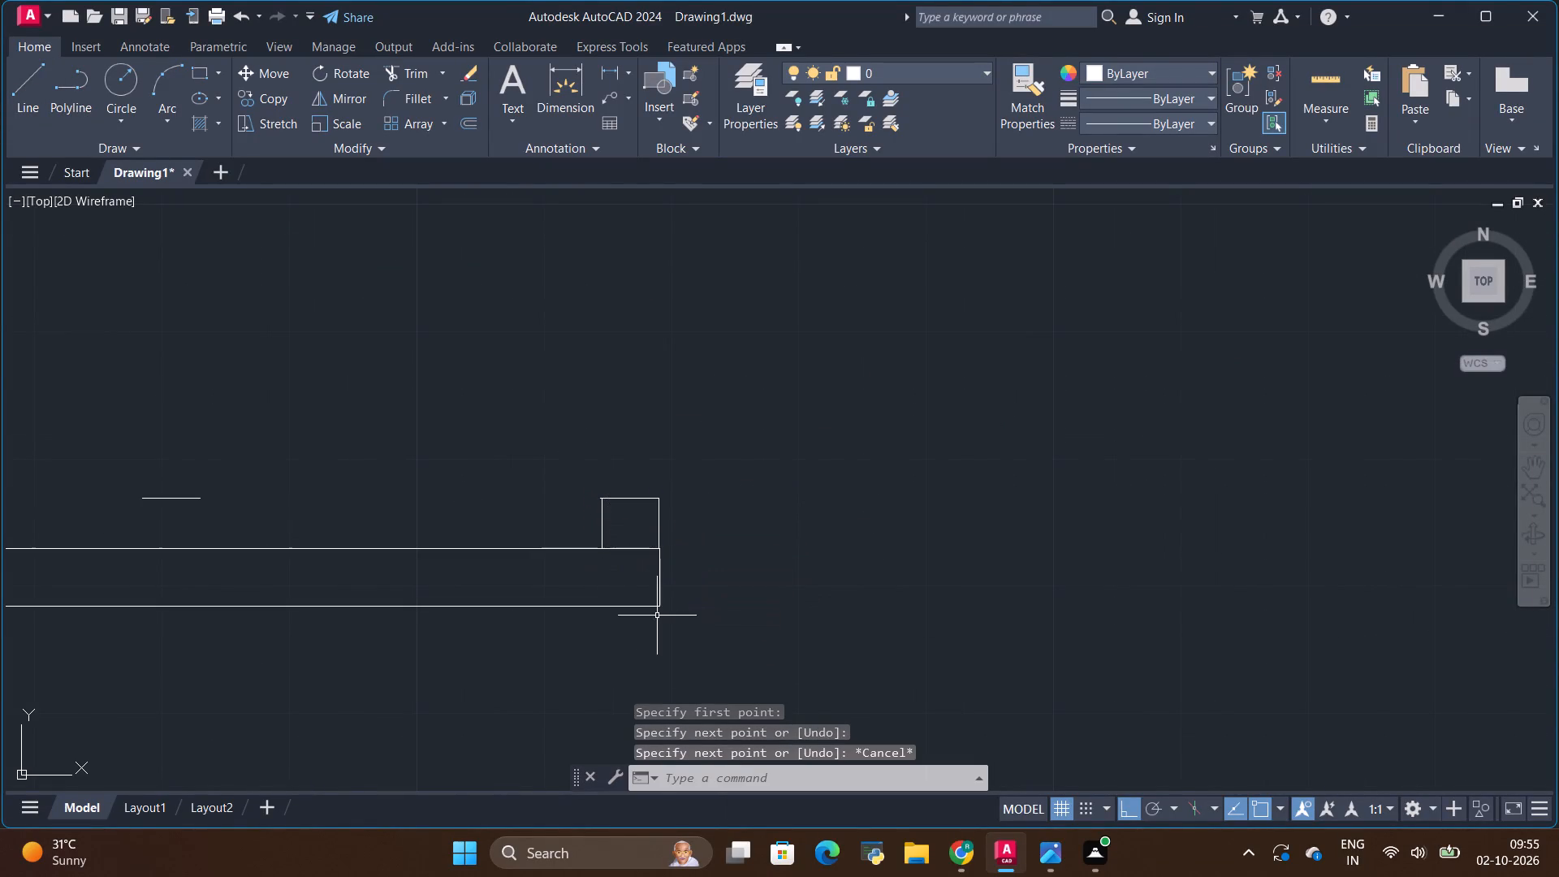
Redraw the outer face of the bedroom's right wall with a vertical line from the upper jamb's end to the top exterior wall.
scroll(690, 622, "down", 4)
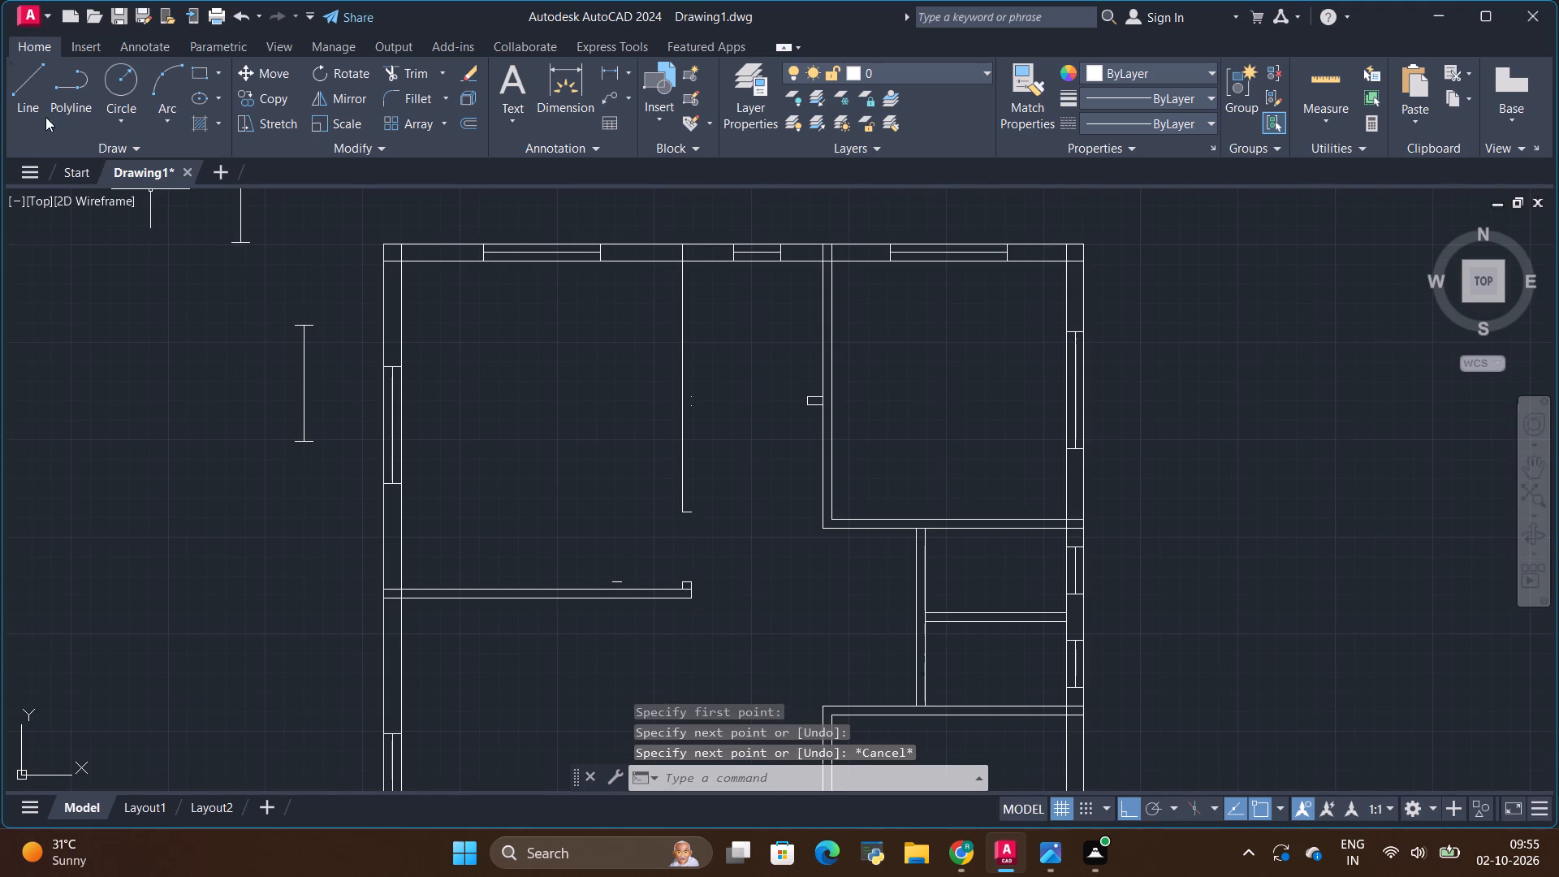
left_click(20, 99)
scroll(771, 508, "up", 2)
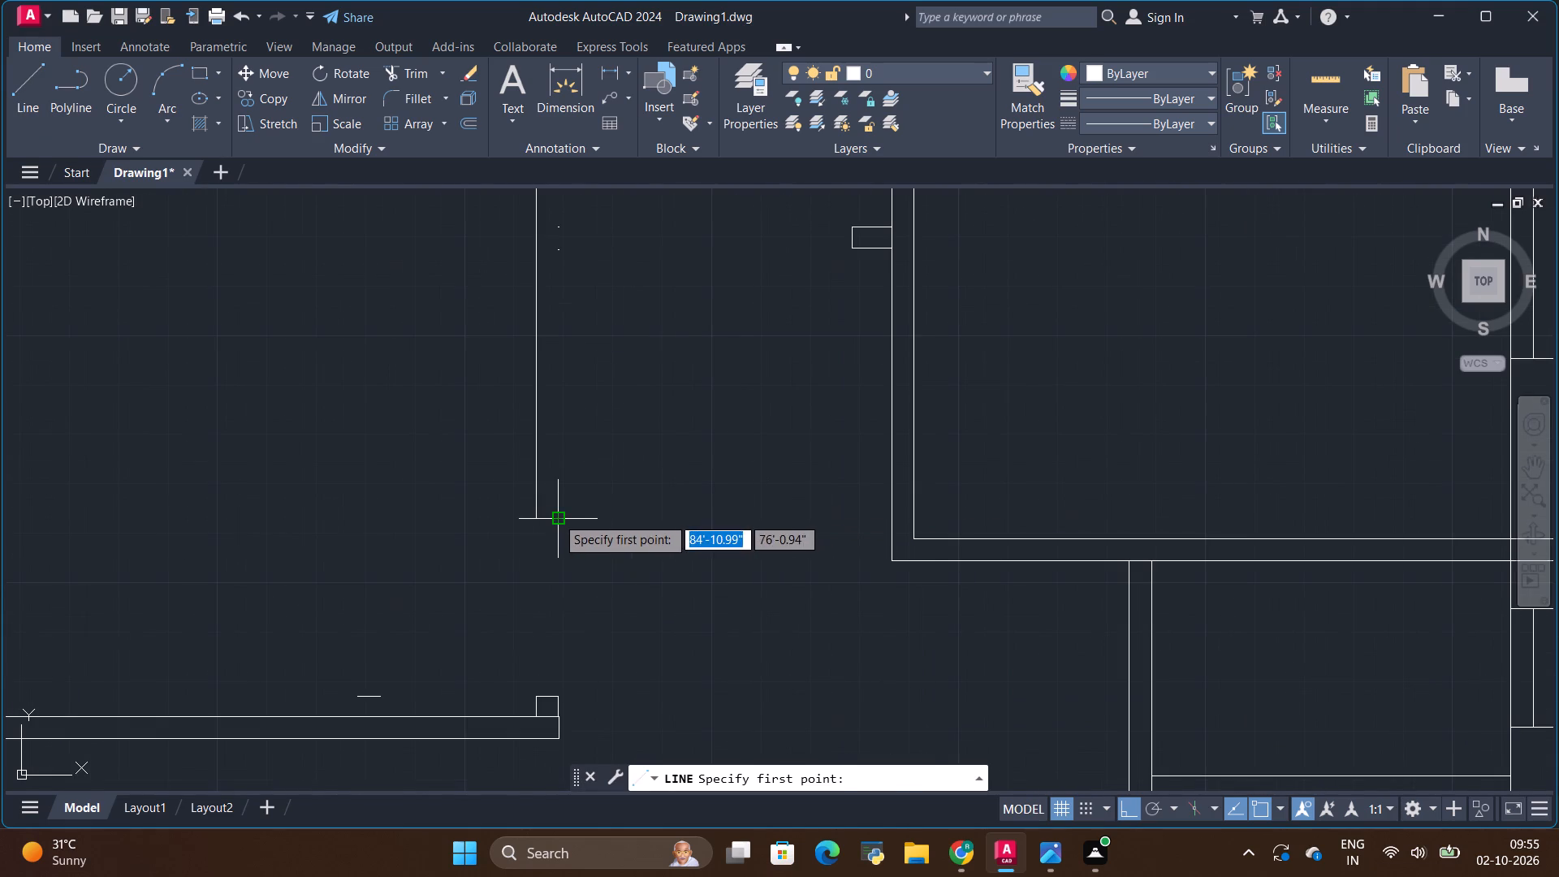
left_click(556, 516)
scroll(564, 542, "down", 2)
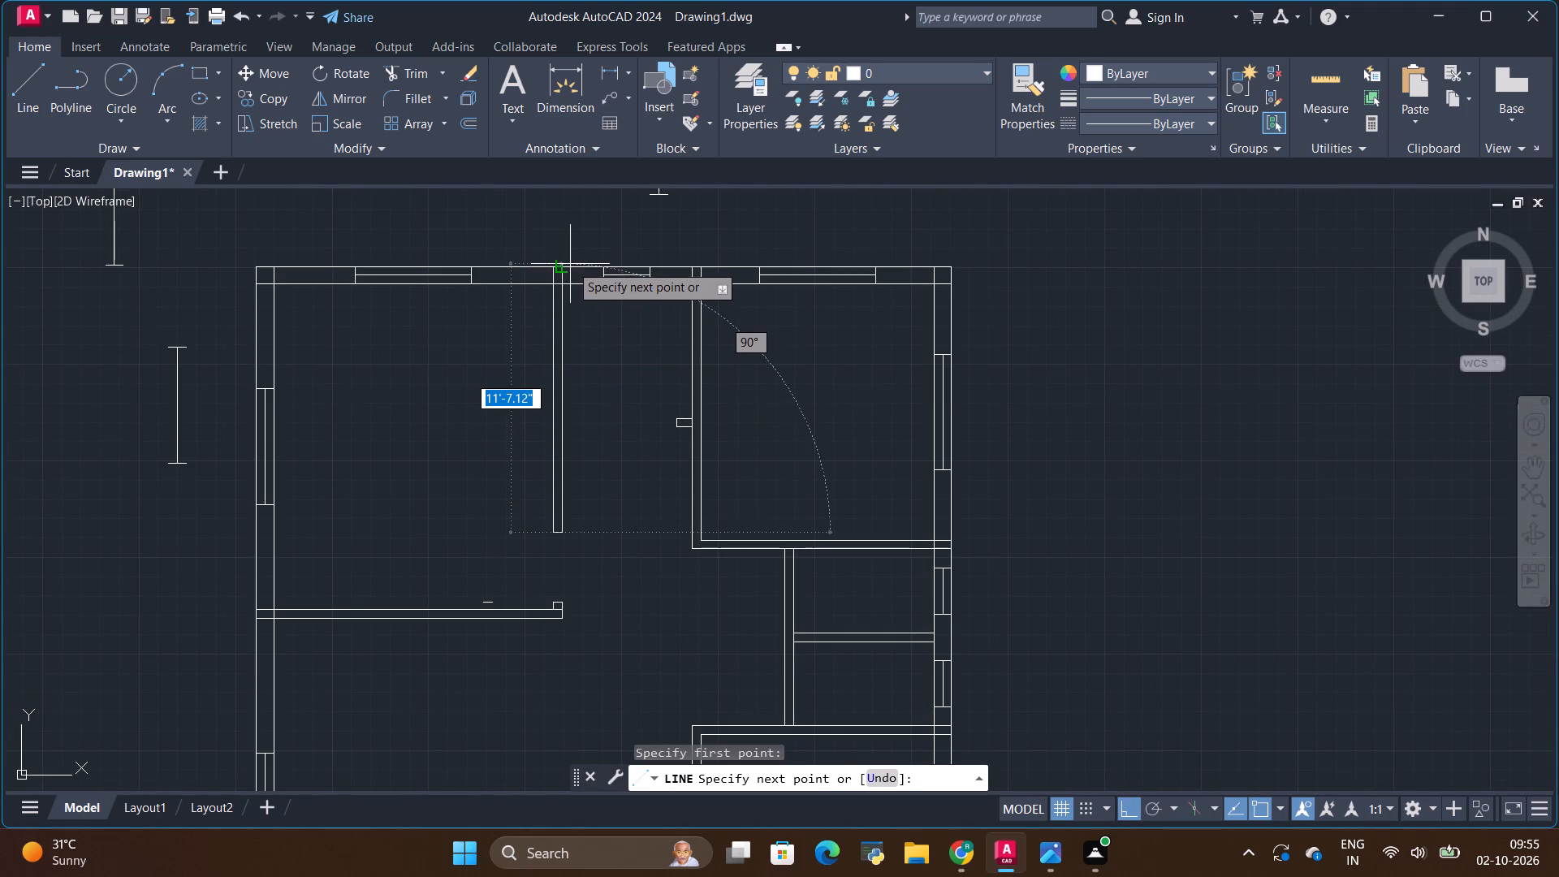
left_click(569, 264)
key("Escape")
Following the reference image, draw a short horizontal line across the top of the upper toilet's left wall, just below the kitchen wall.
scroll(578, 620, "up", 1)
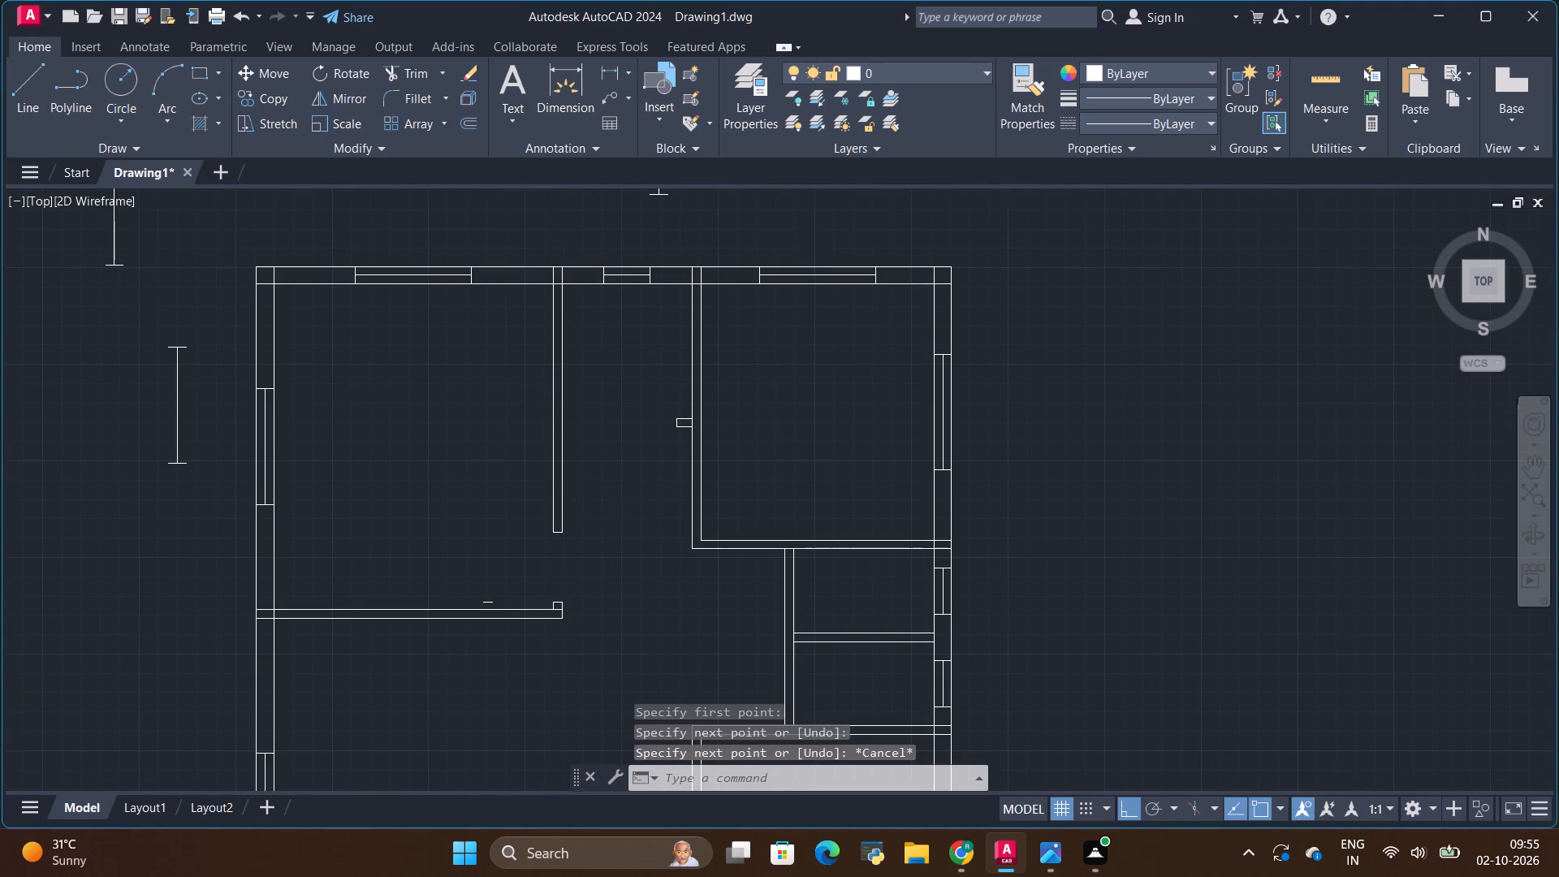
scroll(581, 614, "down", 2)
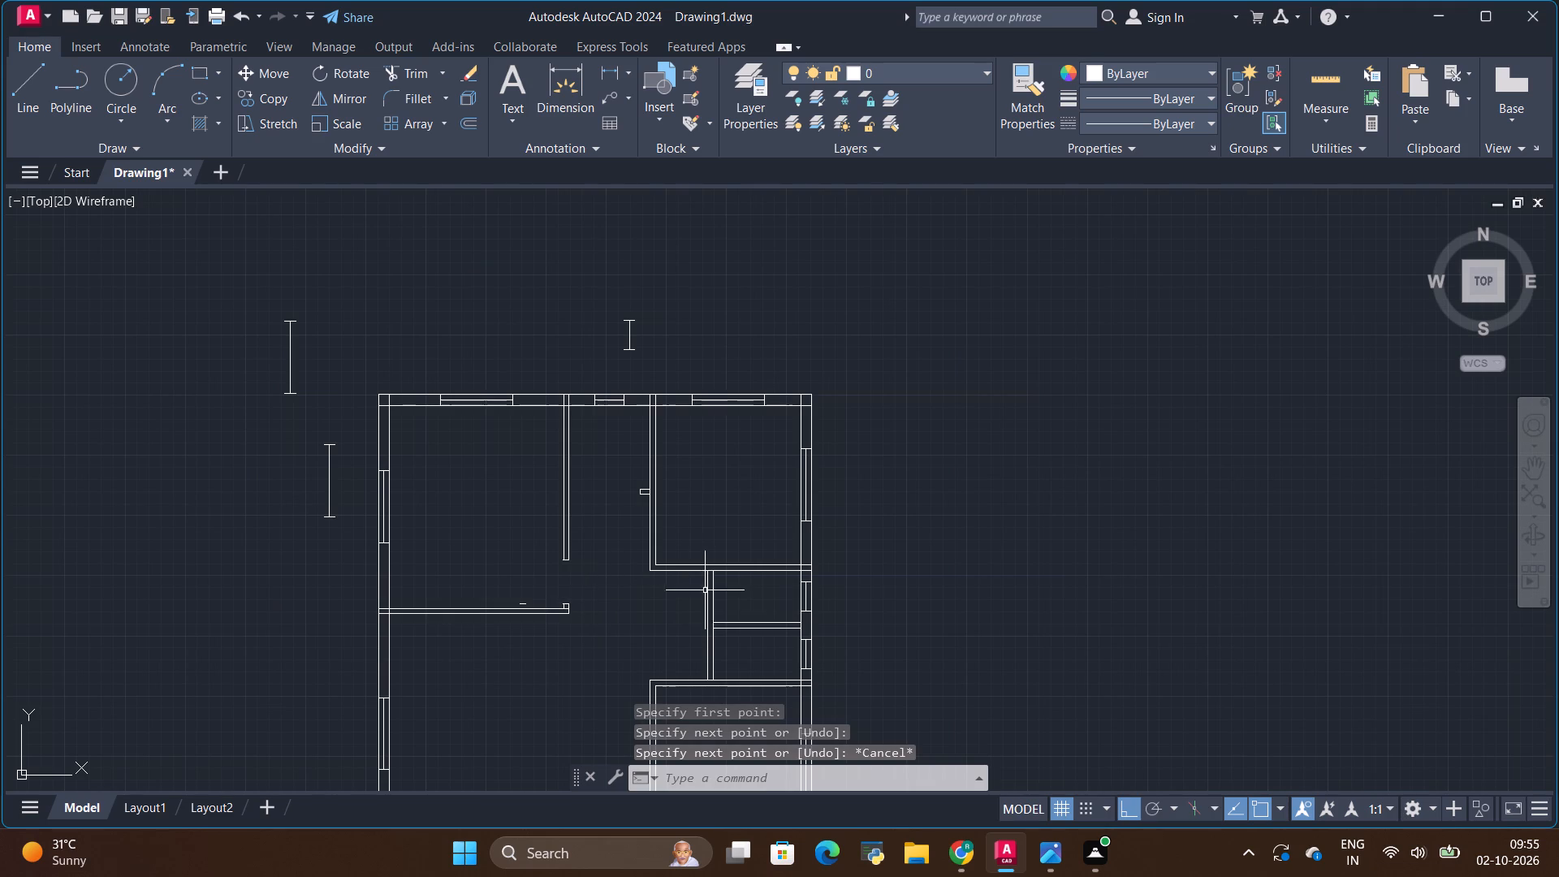
scroll(706, 560, "down", 1)
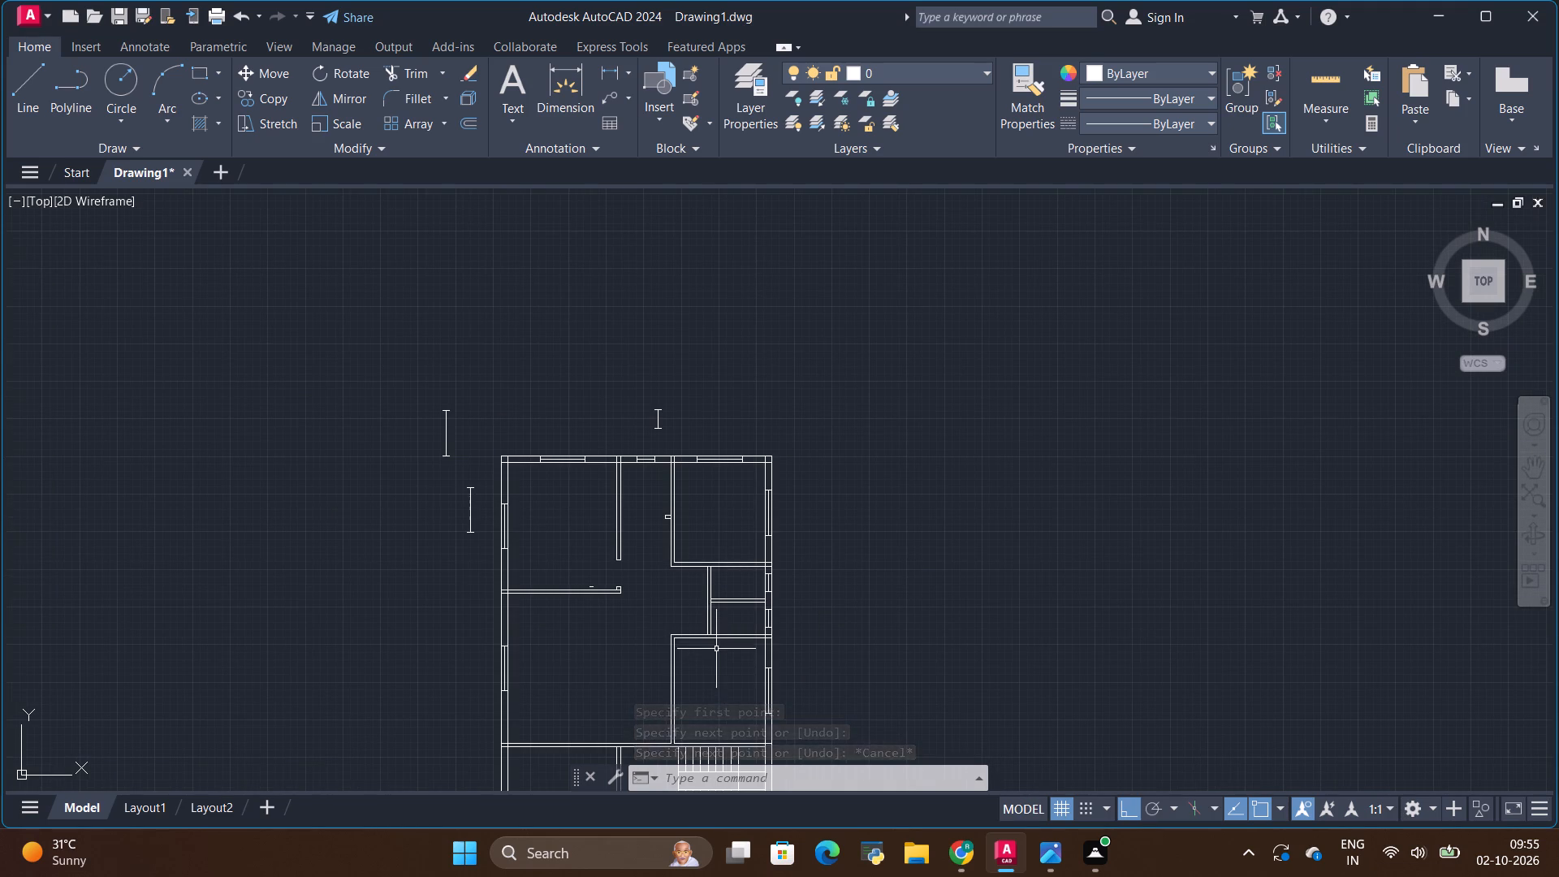
scroll(689, 608, "up", 1)
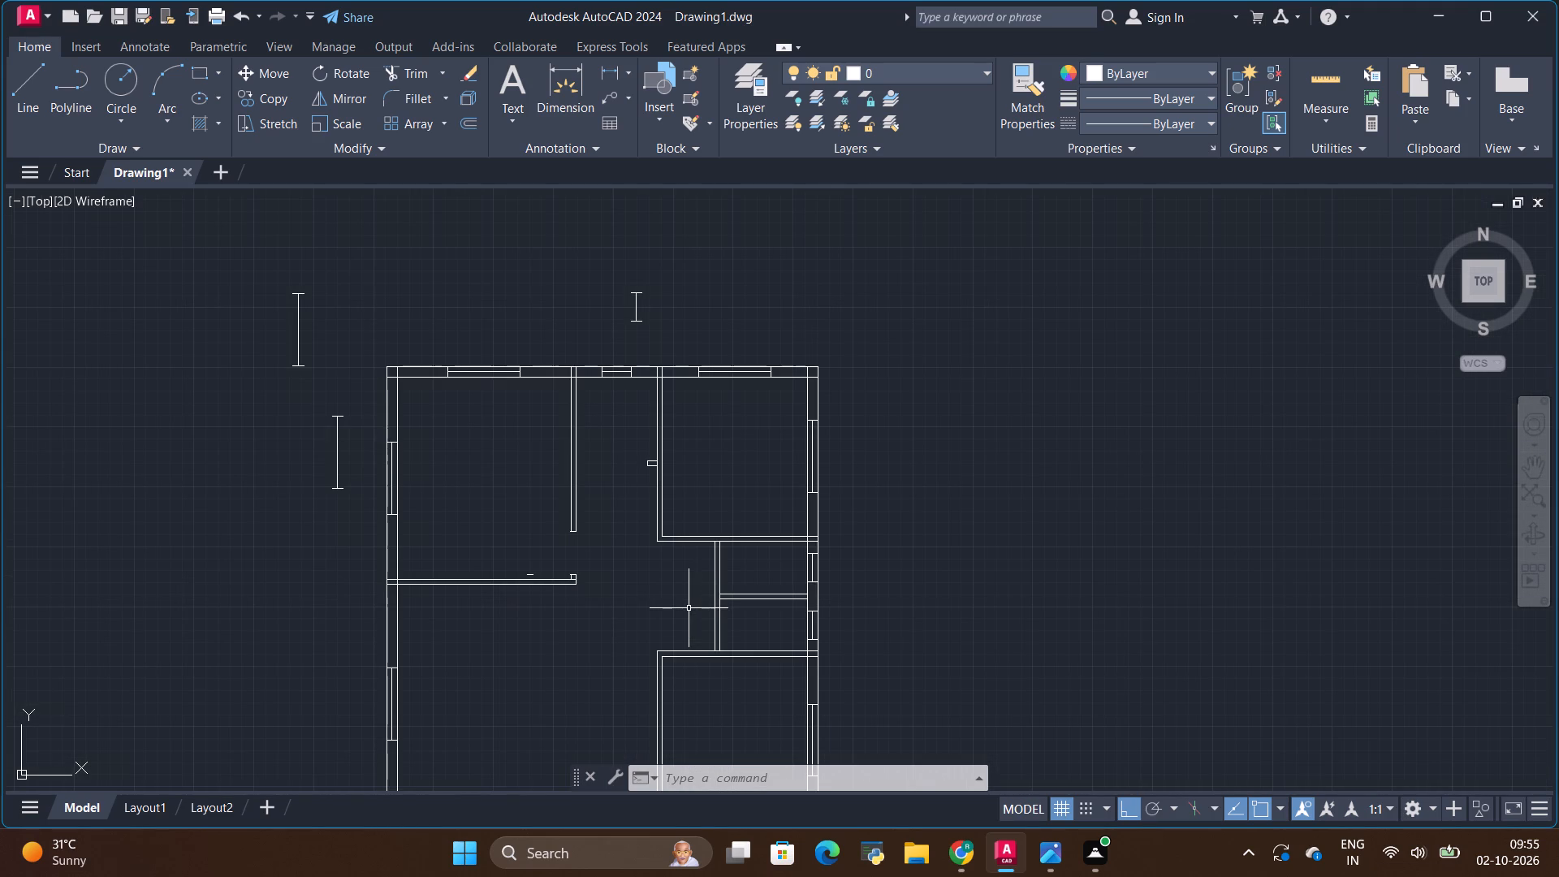
key("alt+Tab")
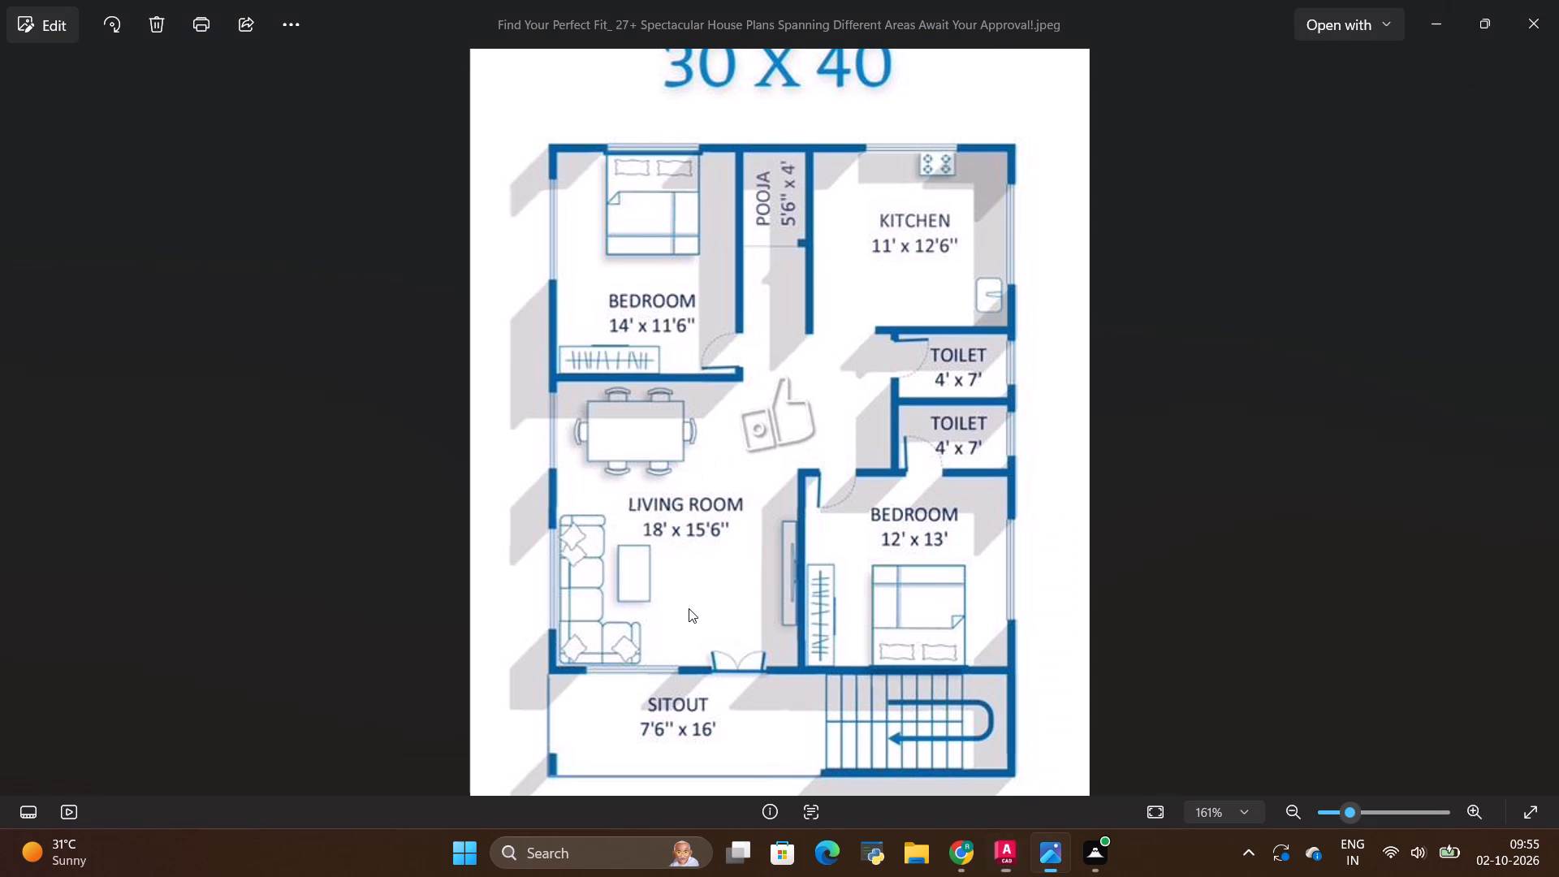
key("alt+Tab")
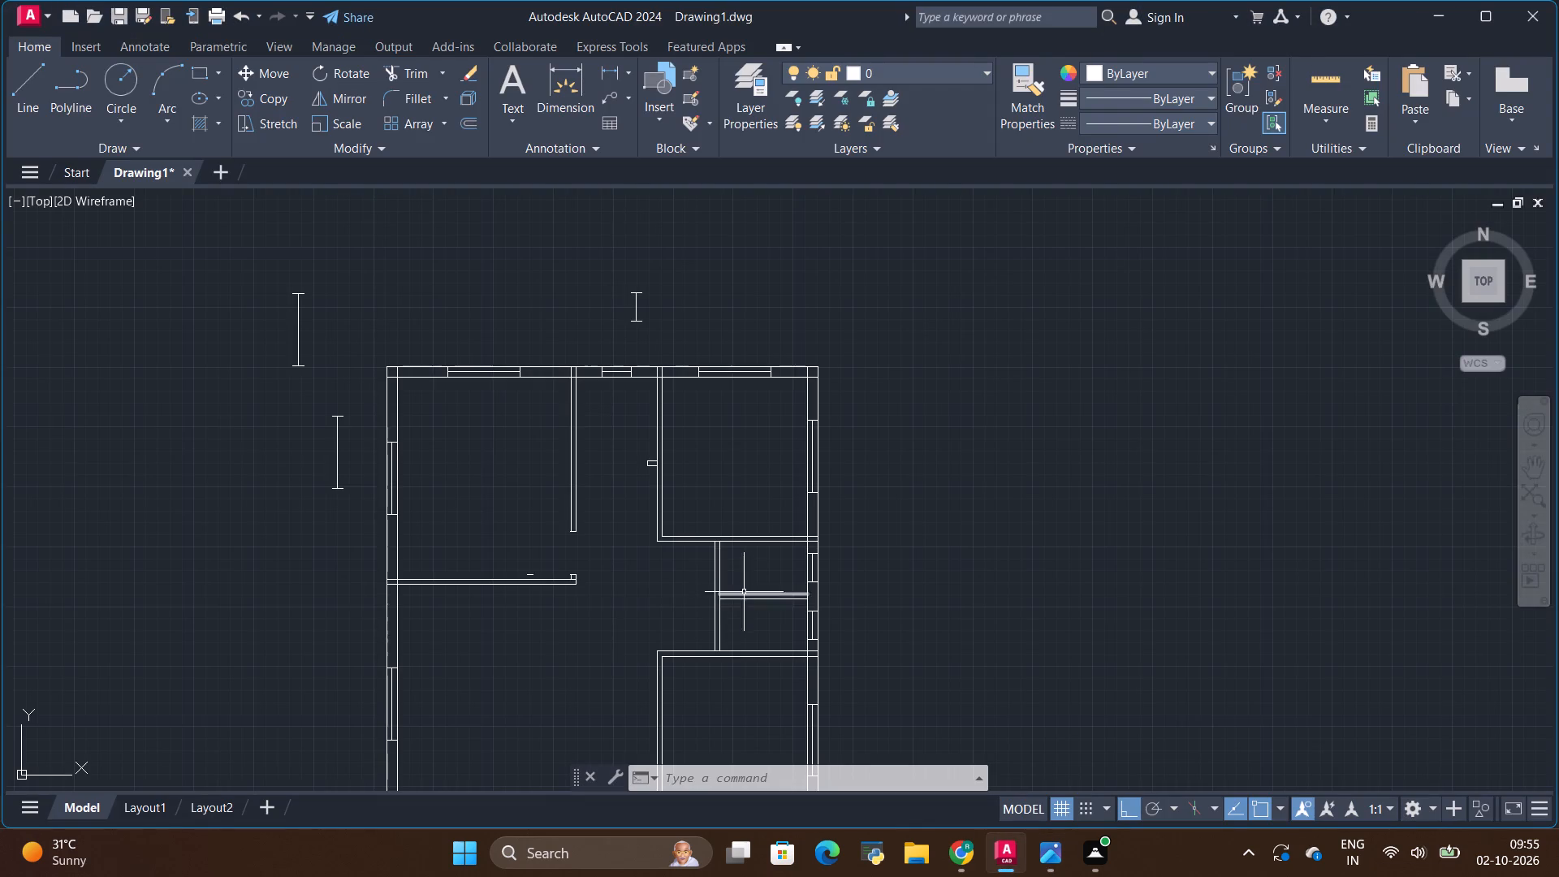
scroll(729, 568, "up", 2)
key("alt+Tab")
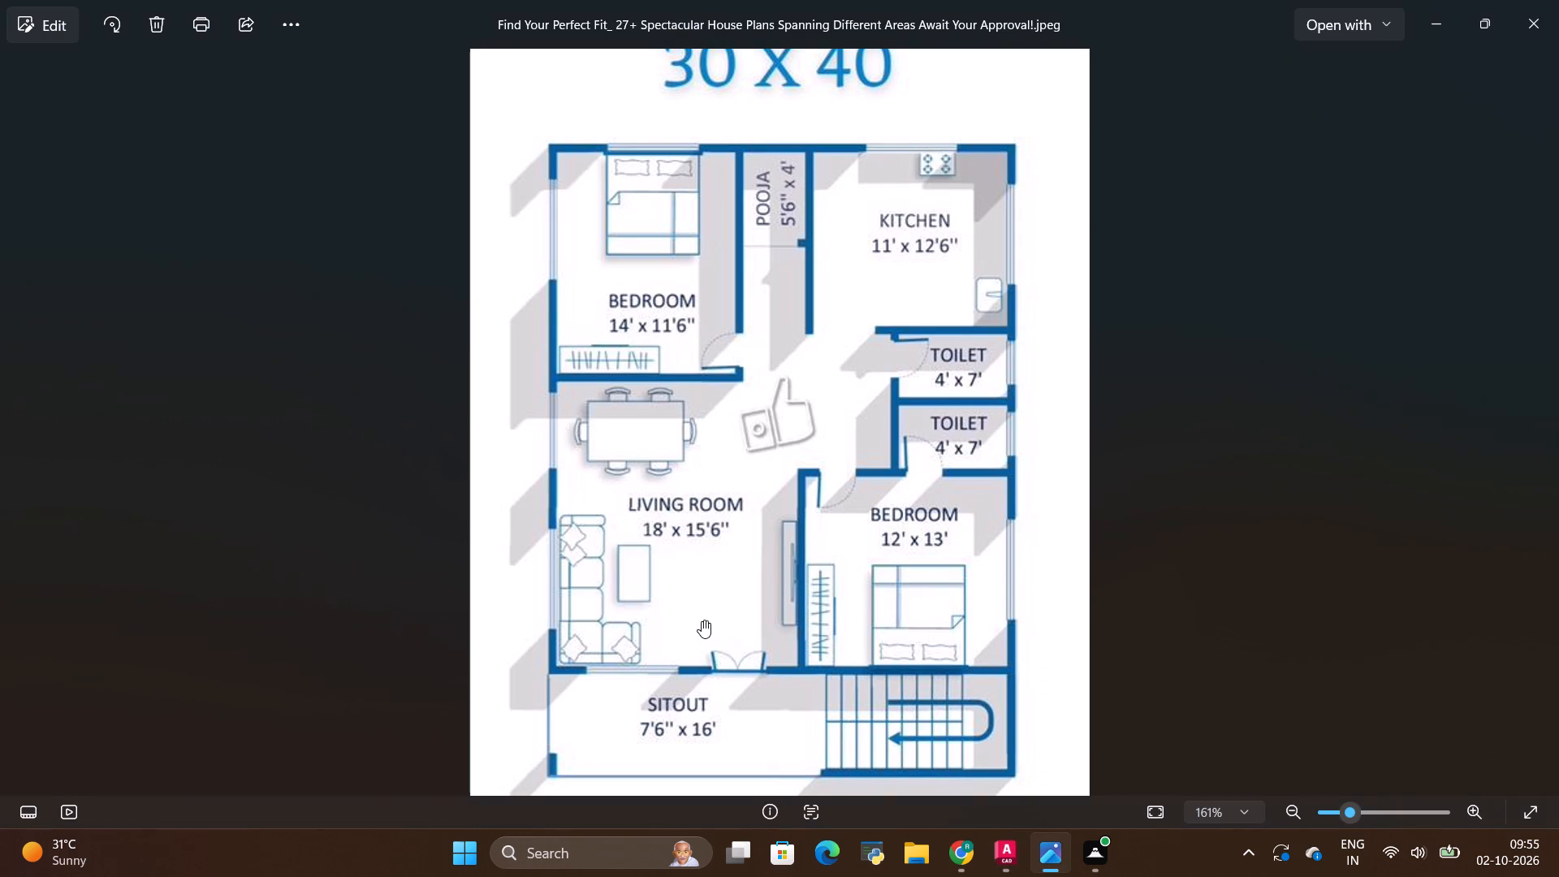
key("alt+Tab")
scroll(676, 515, "up", 2)
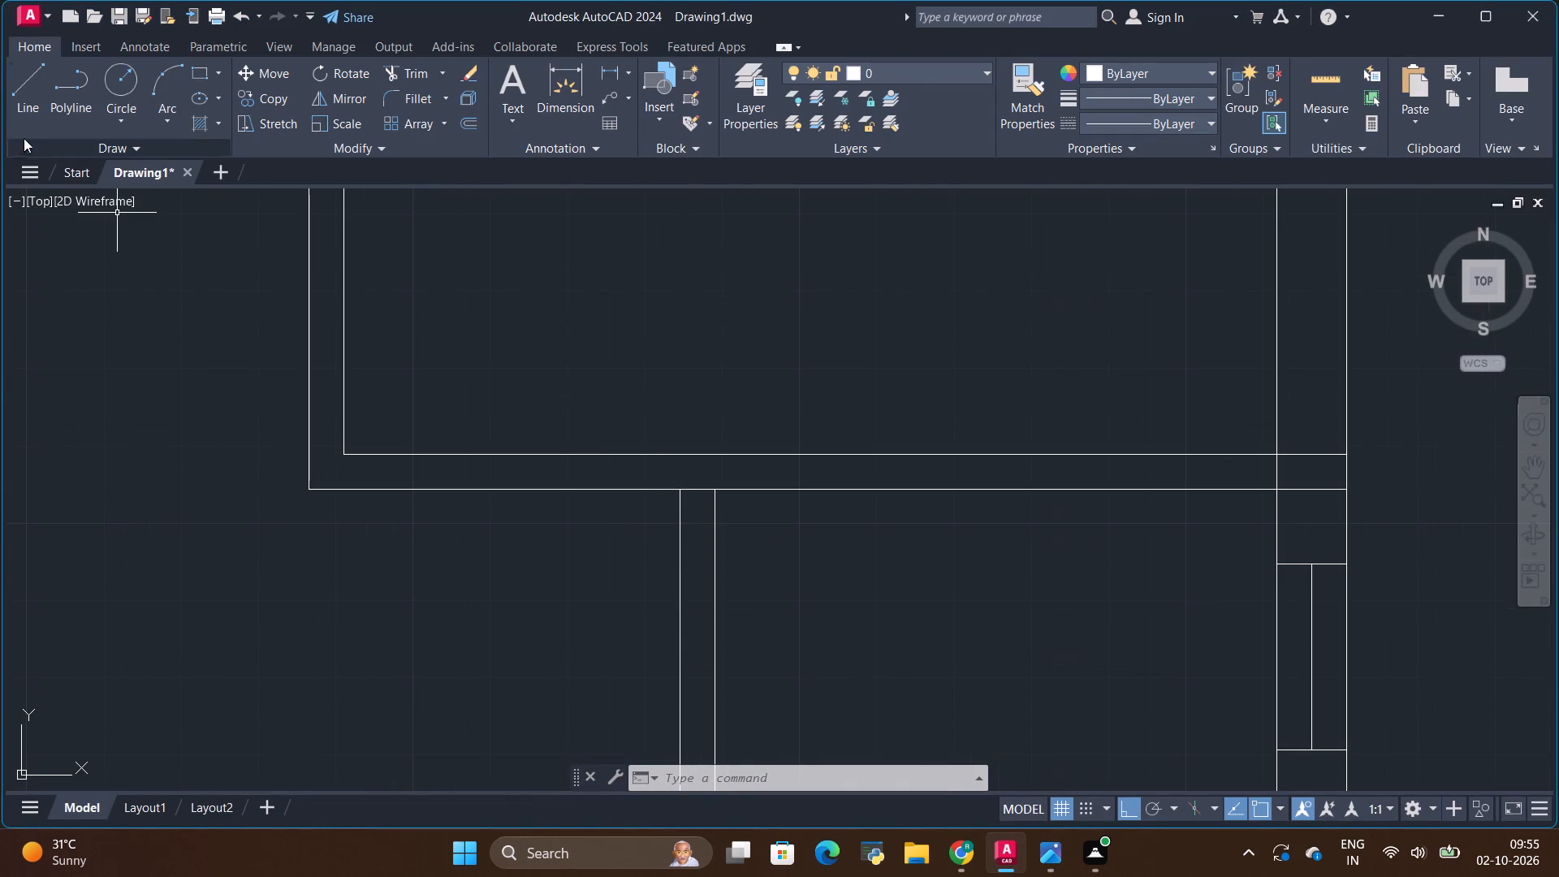
left_click(24, 79)
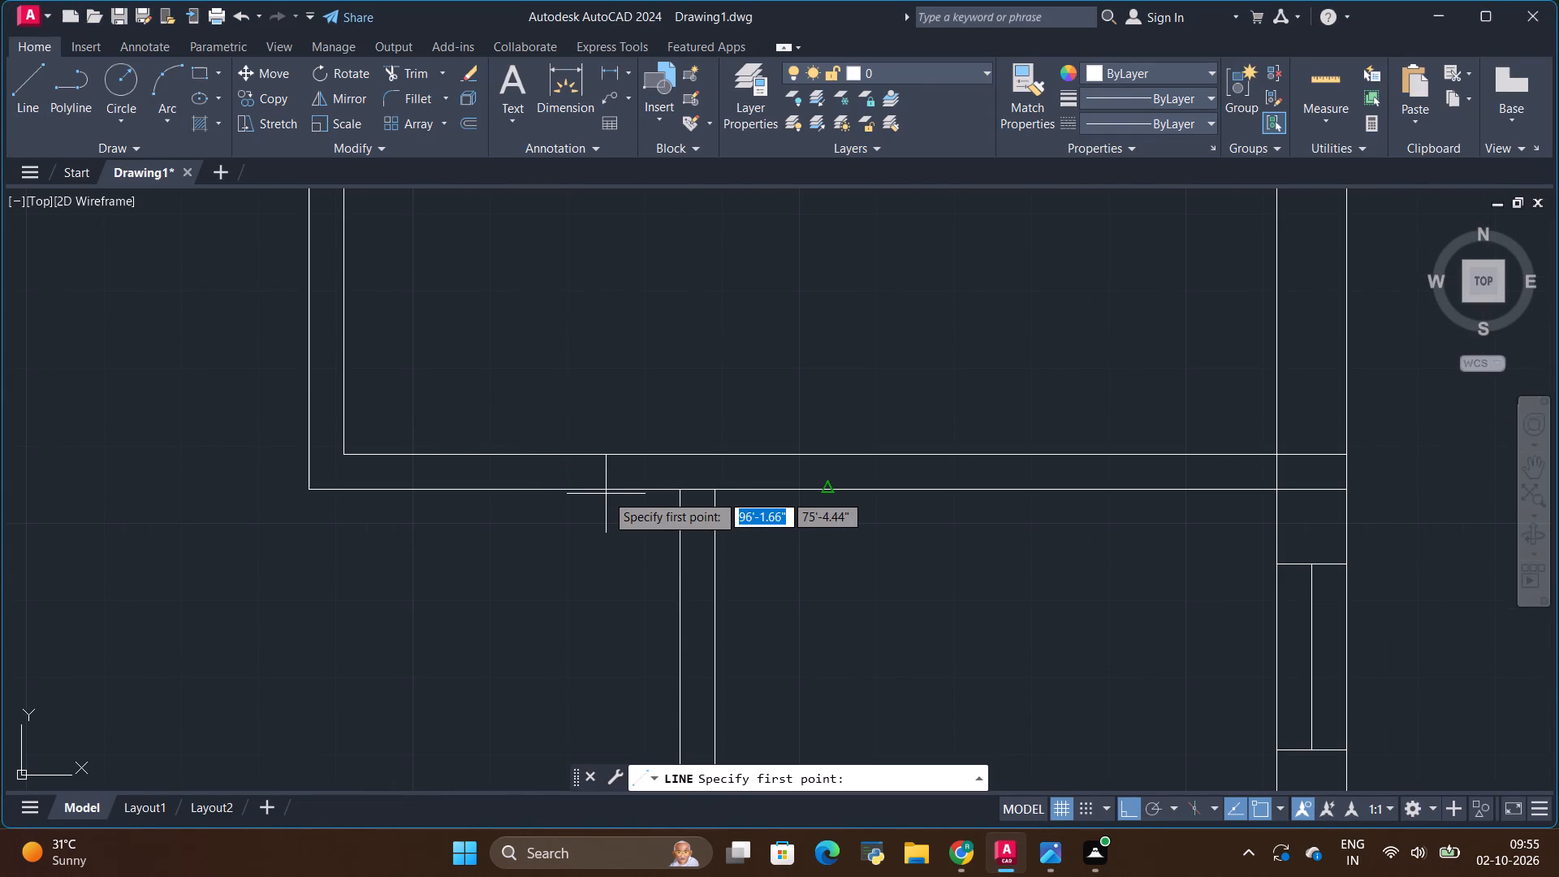
left_click(674, 490)
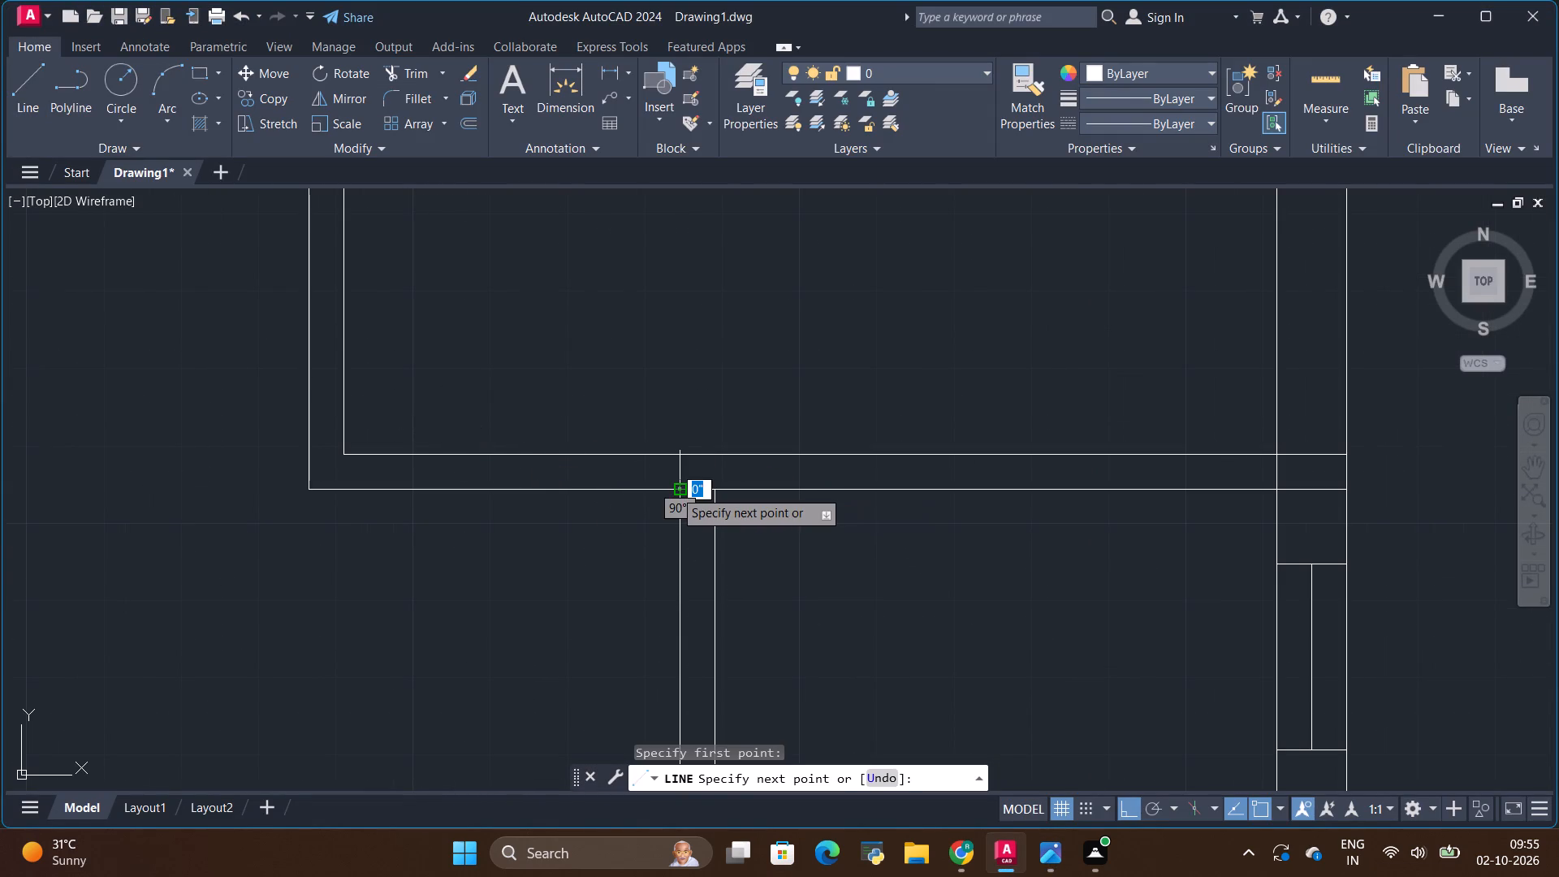
left_click(718, 488)
key("Escape")
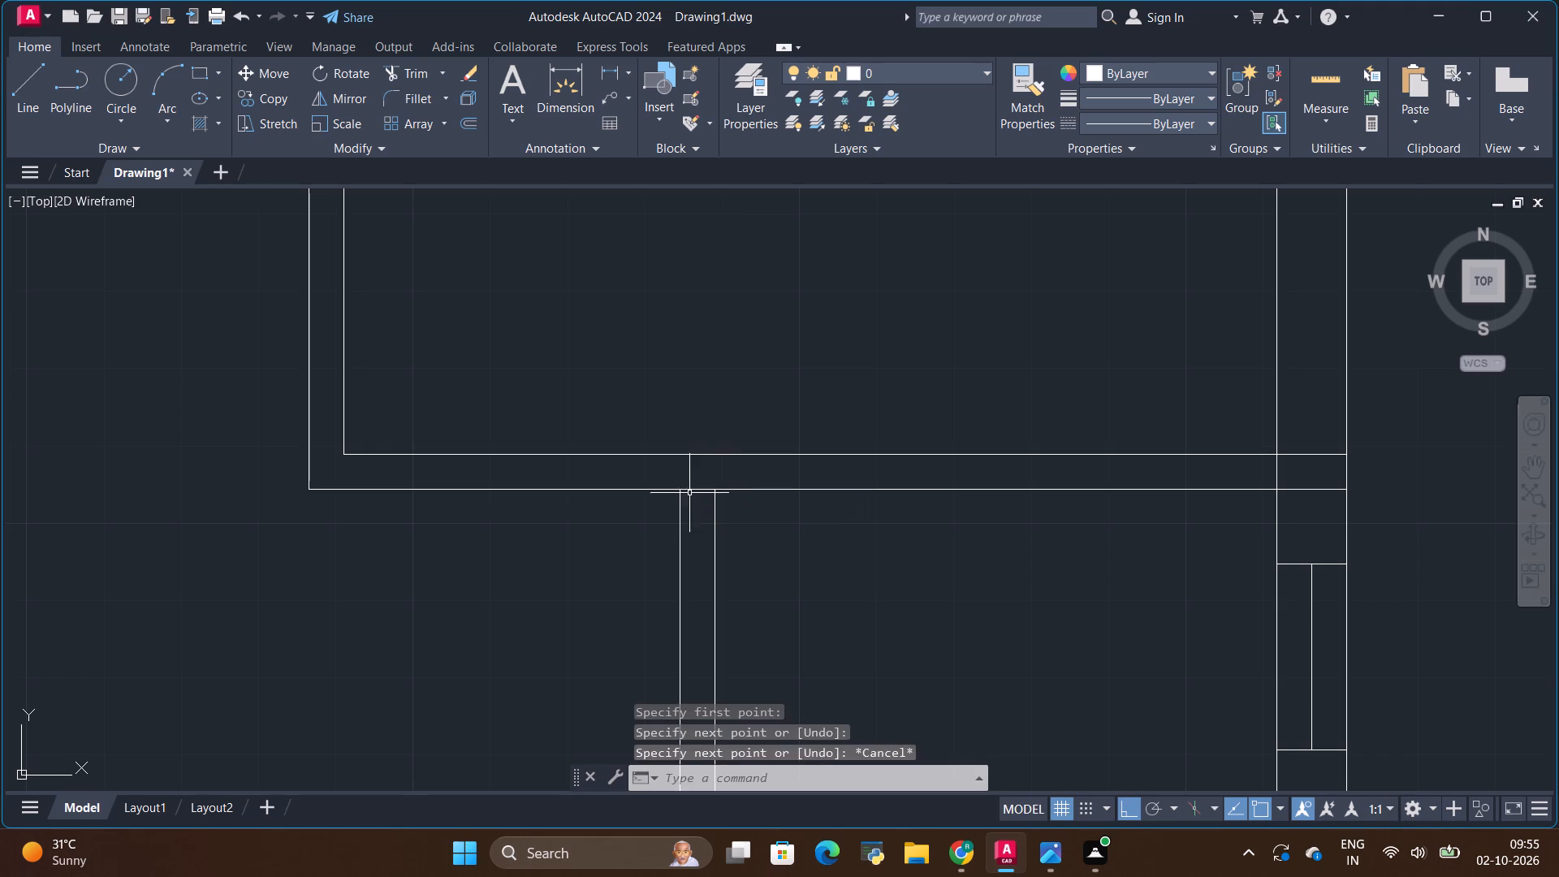
Move the short line 4" down the upper toilet's left wall to mark the upper door jamb.
left_click(694, 489)
left_click(271, 86)
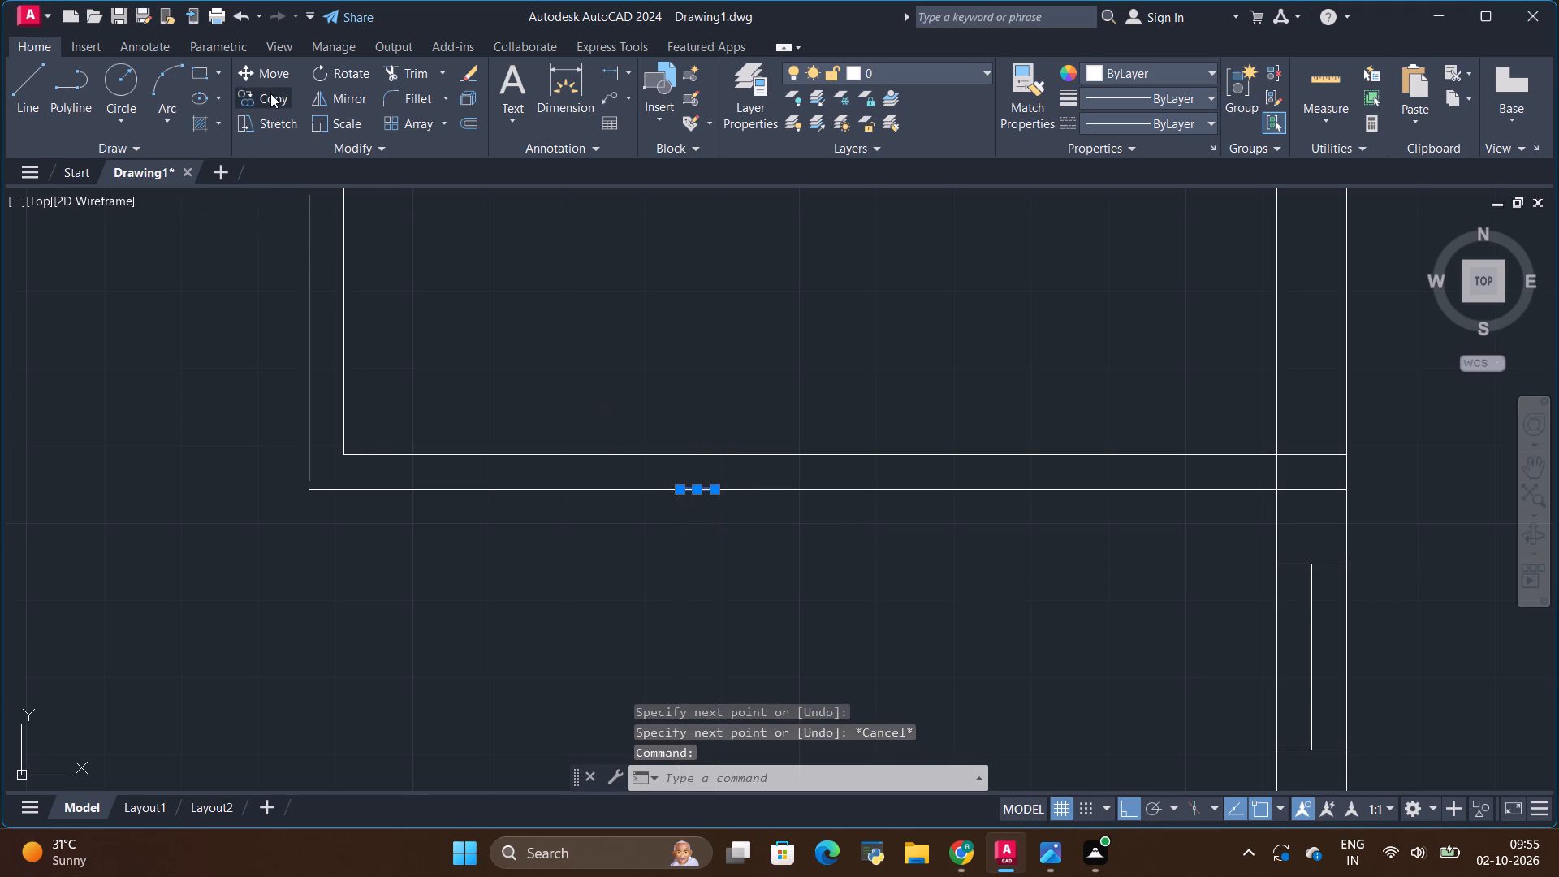
left_click(700, 493)
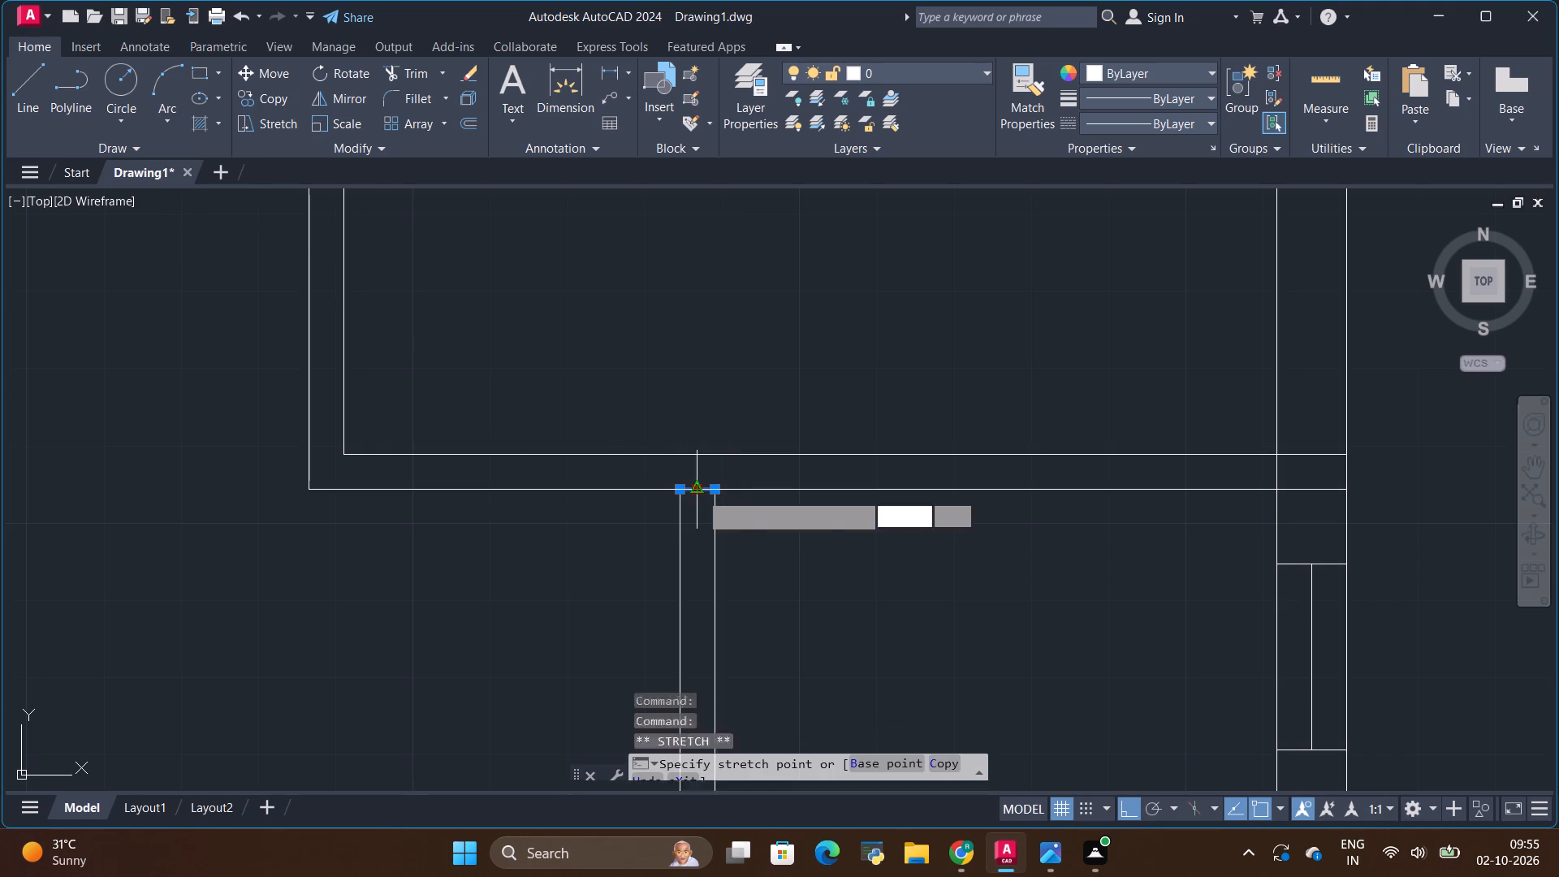
key("BackSpace")
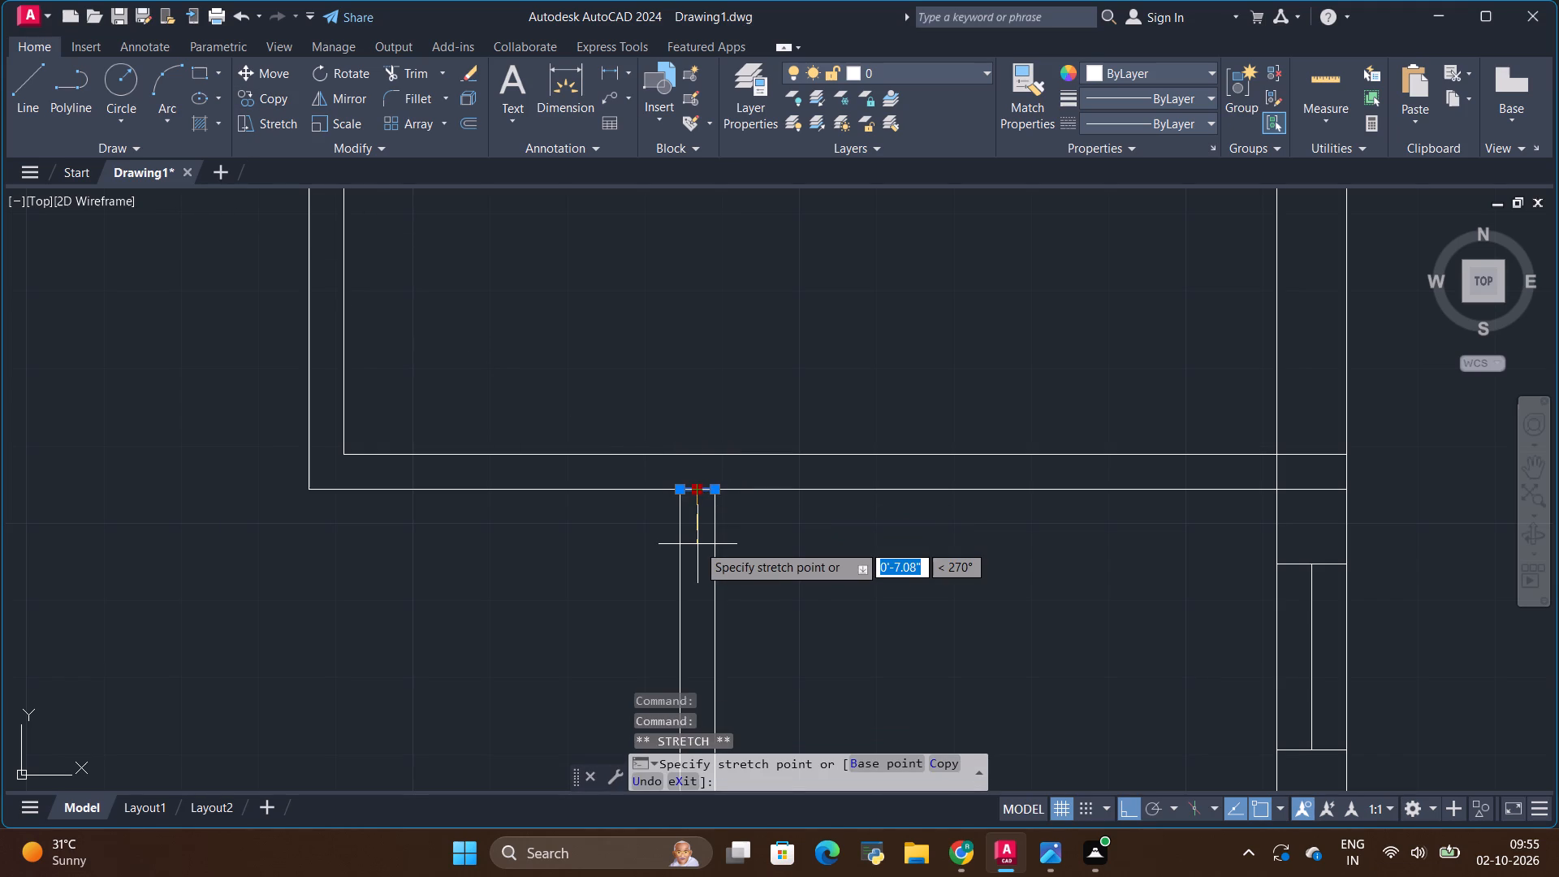
key("4")
key("shift+quotedbl")
key("Return")
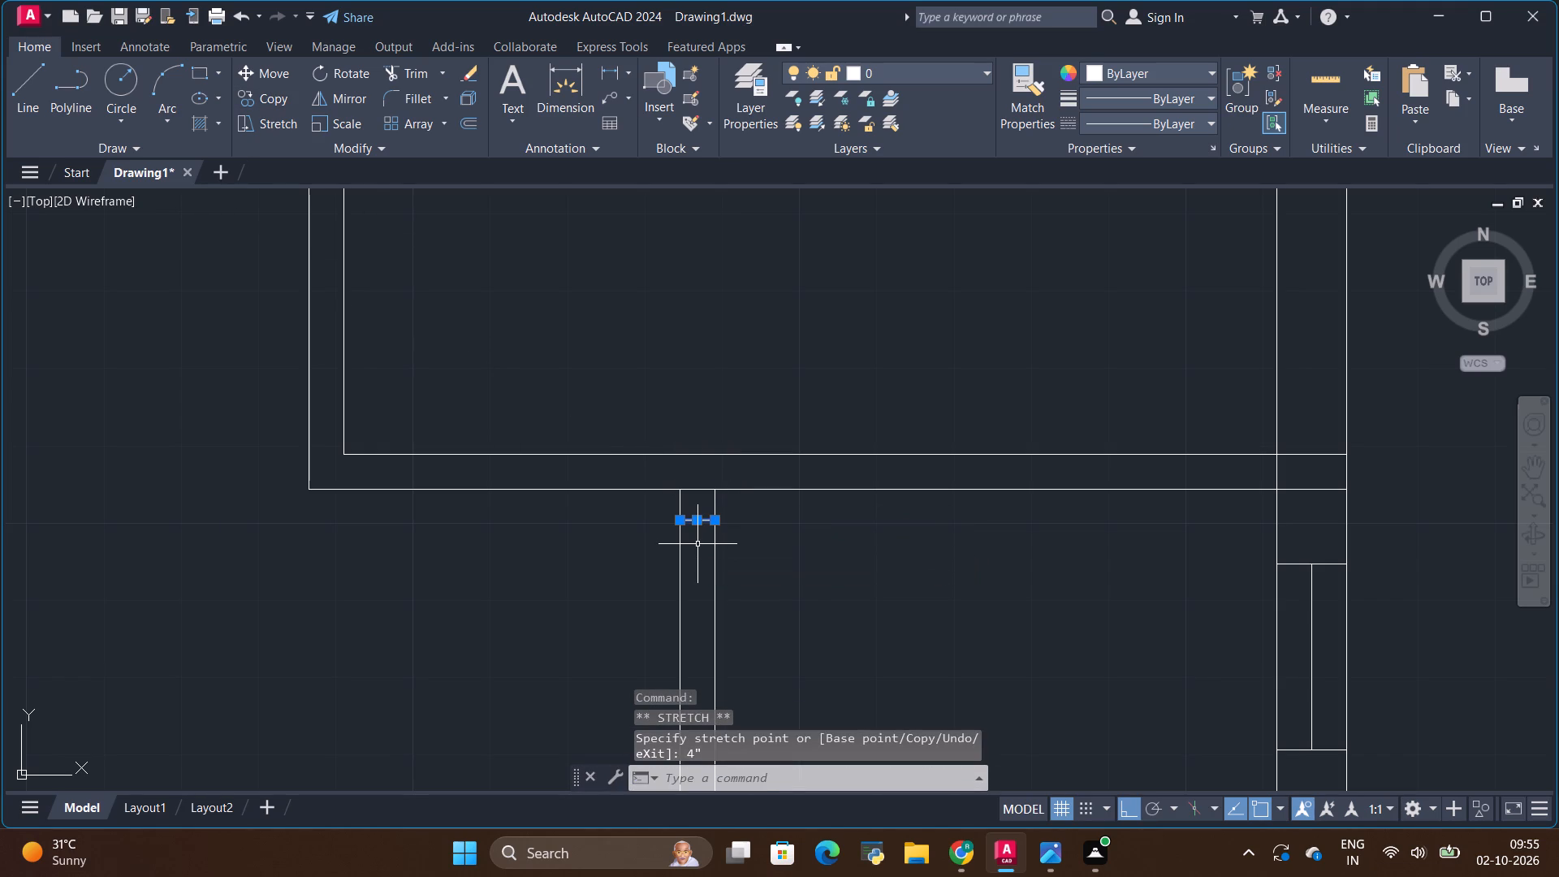
key("Escape")
Copy the upper jamb line 3' straight down the toilet's left wall to mark the lower jamb.
left_click(692, 519)
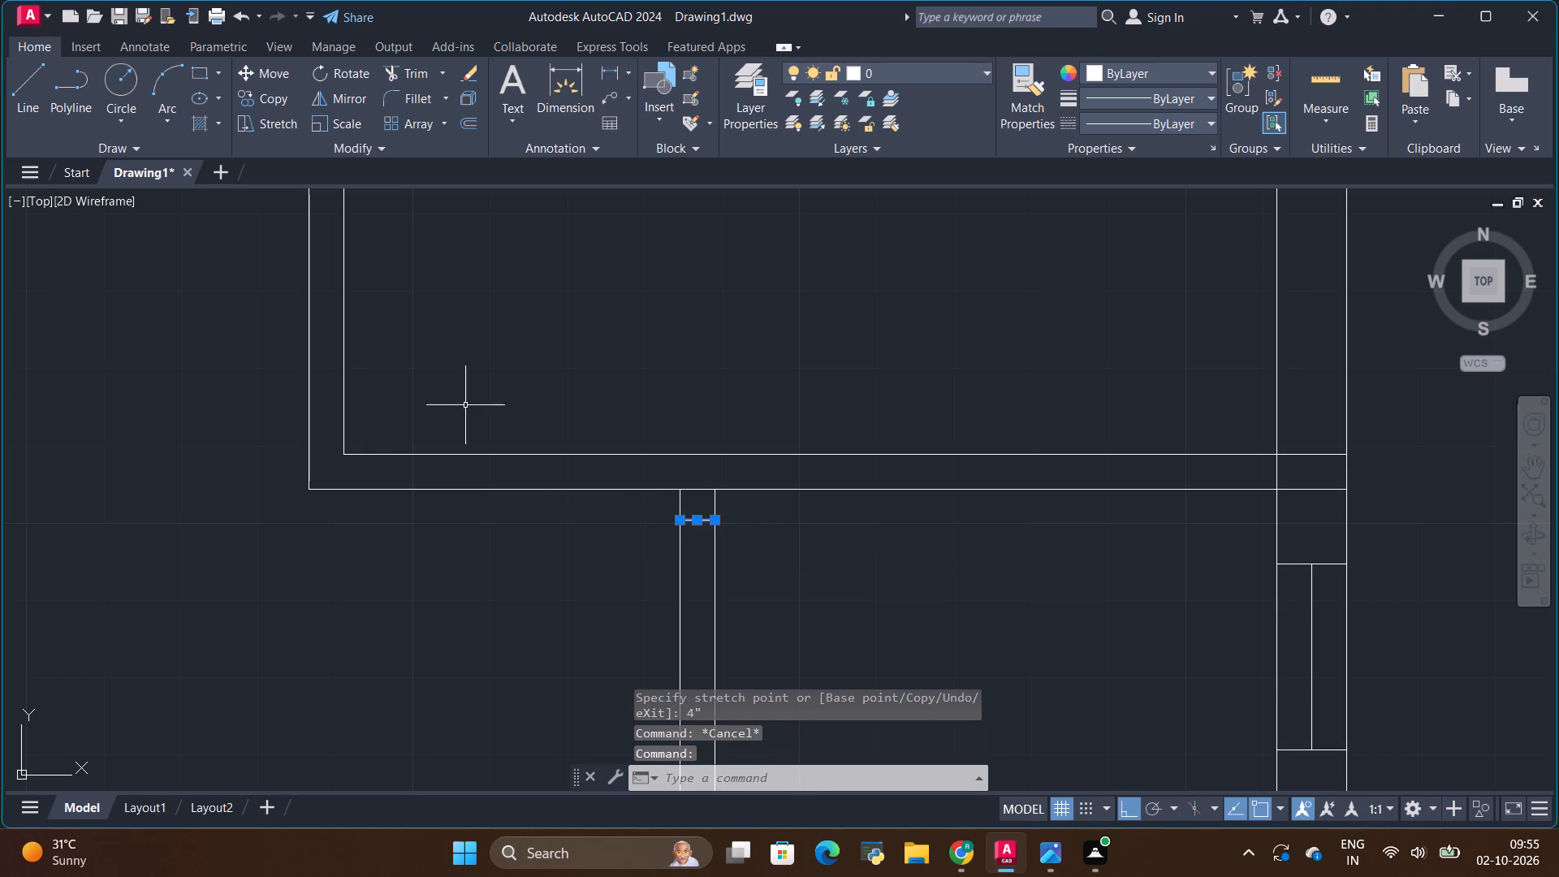
left_click(268, 97)
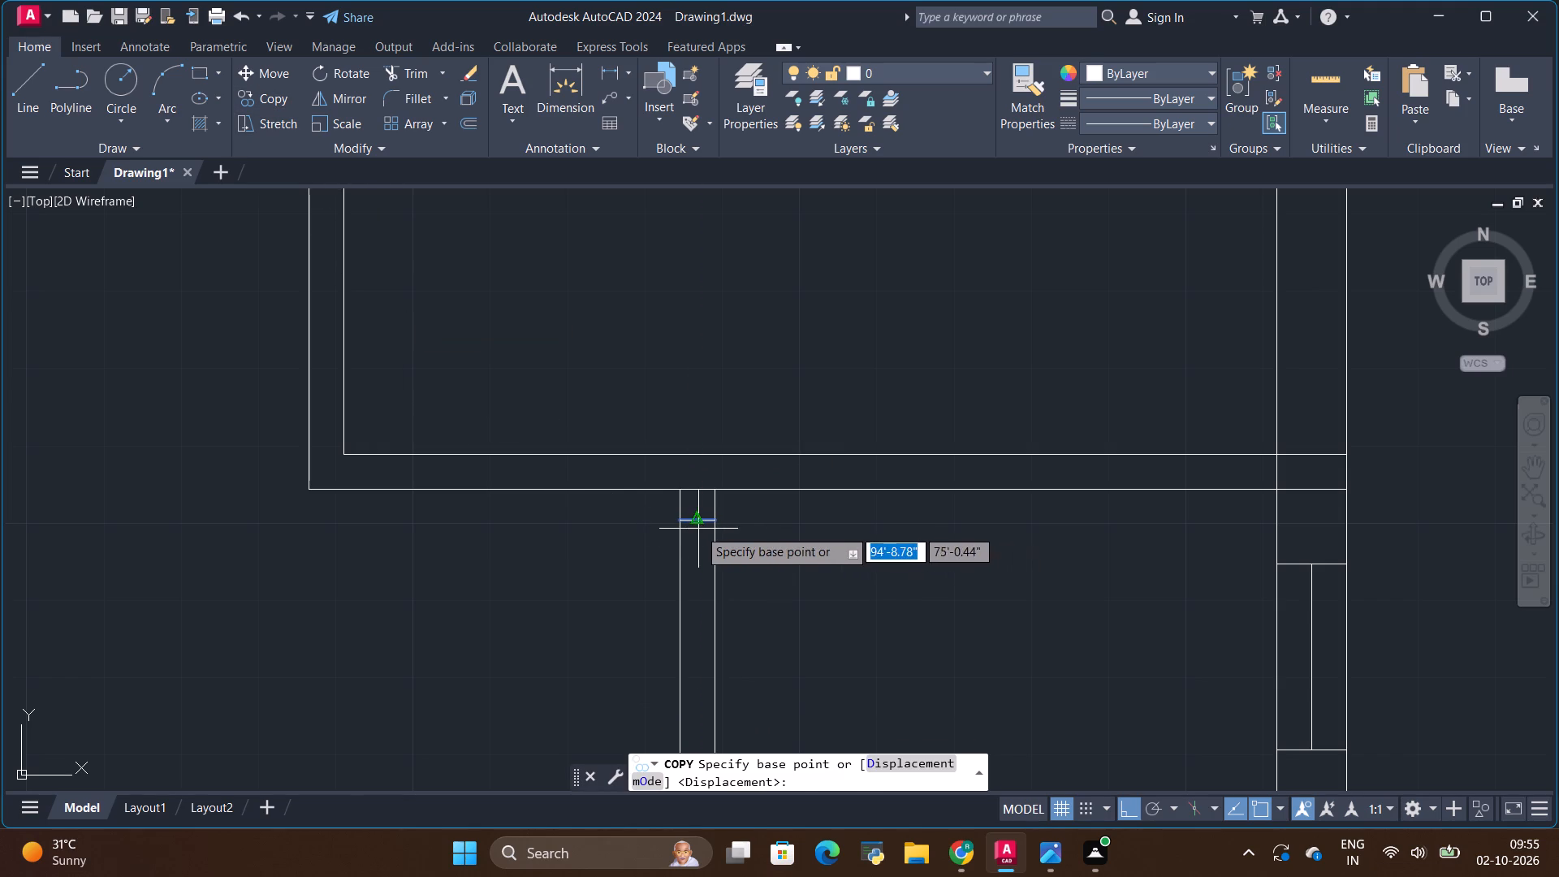
left_click(698, 520)
key("BackSpace")
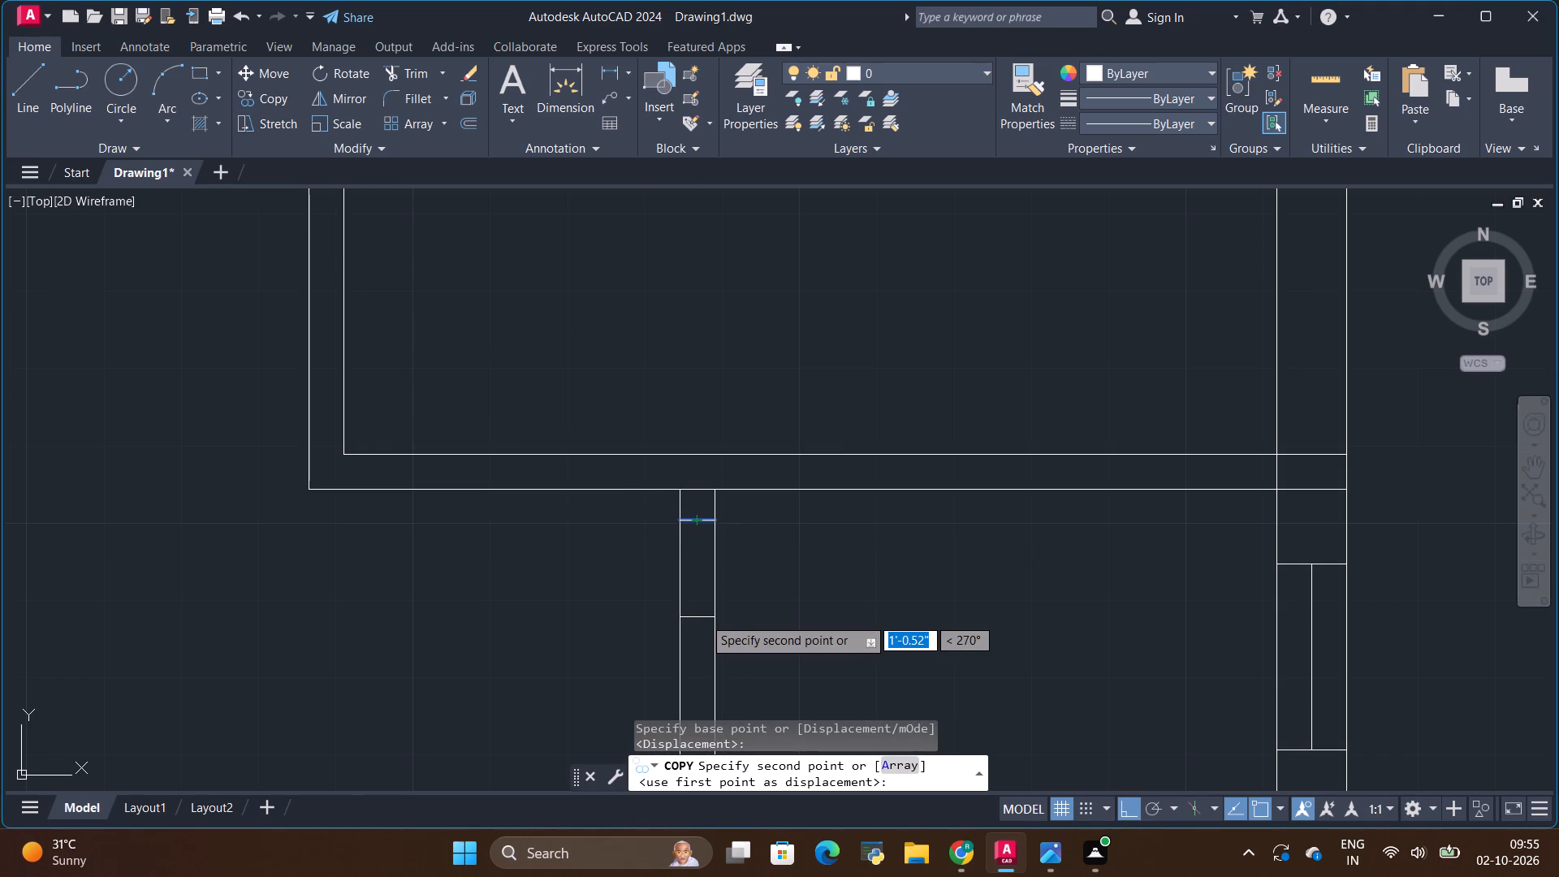
type("3'")
key("Return")
key("Escape")
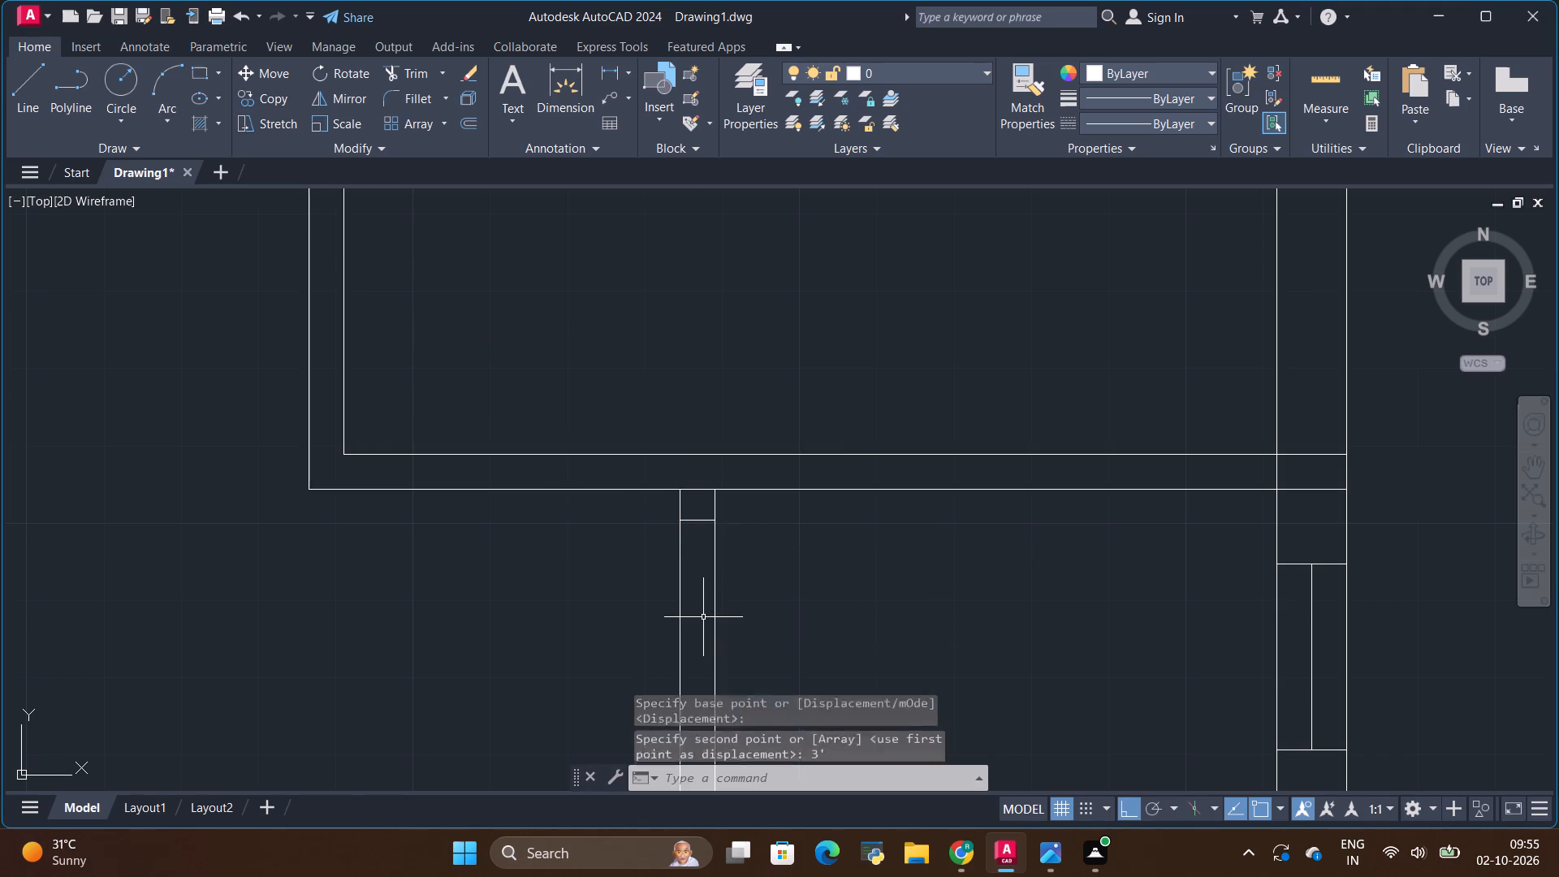
Following the reference image, draw a short vertical line across the lower toilet's bottom wall at the toilet's inner left corner.
scroll(719, 149, "down", 2)
scroll(728, 257, "down", 3)
scroll(710, 335, "up", 1)
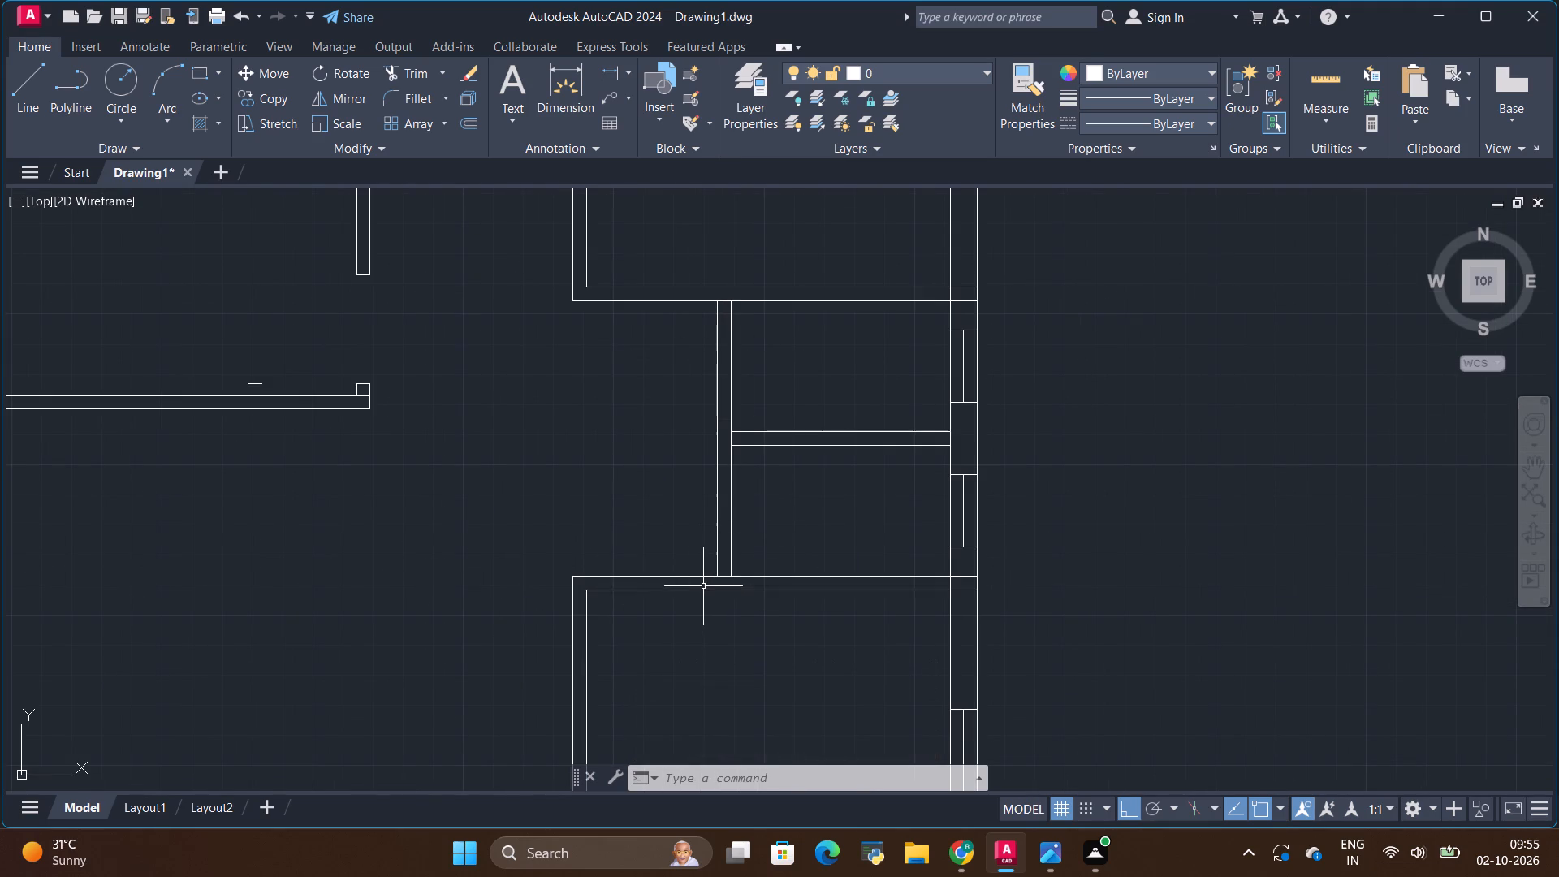
scroll(663, 509, "down", 1)
key("alt+Tab")
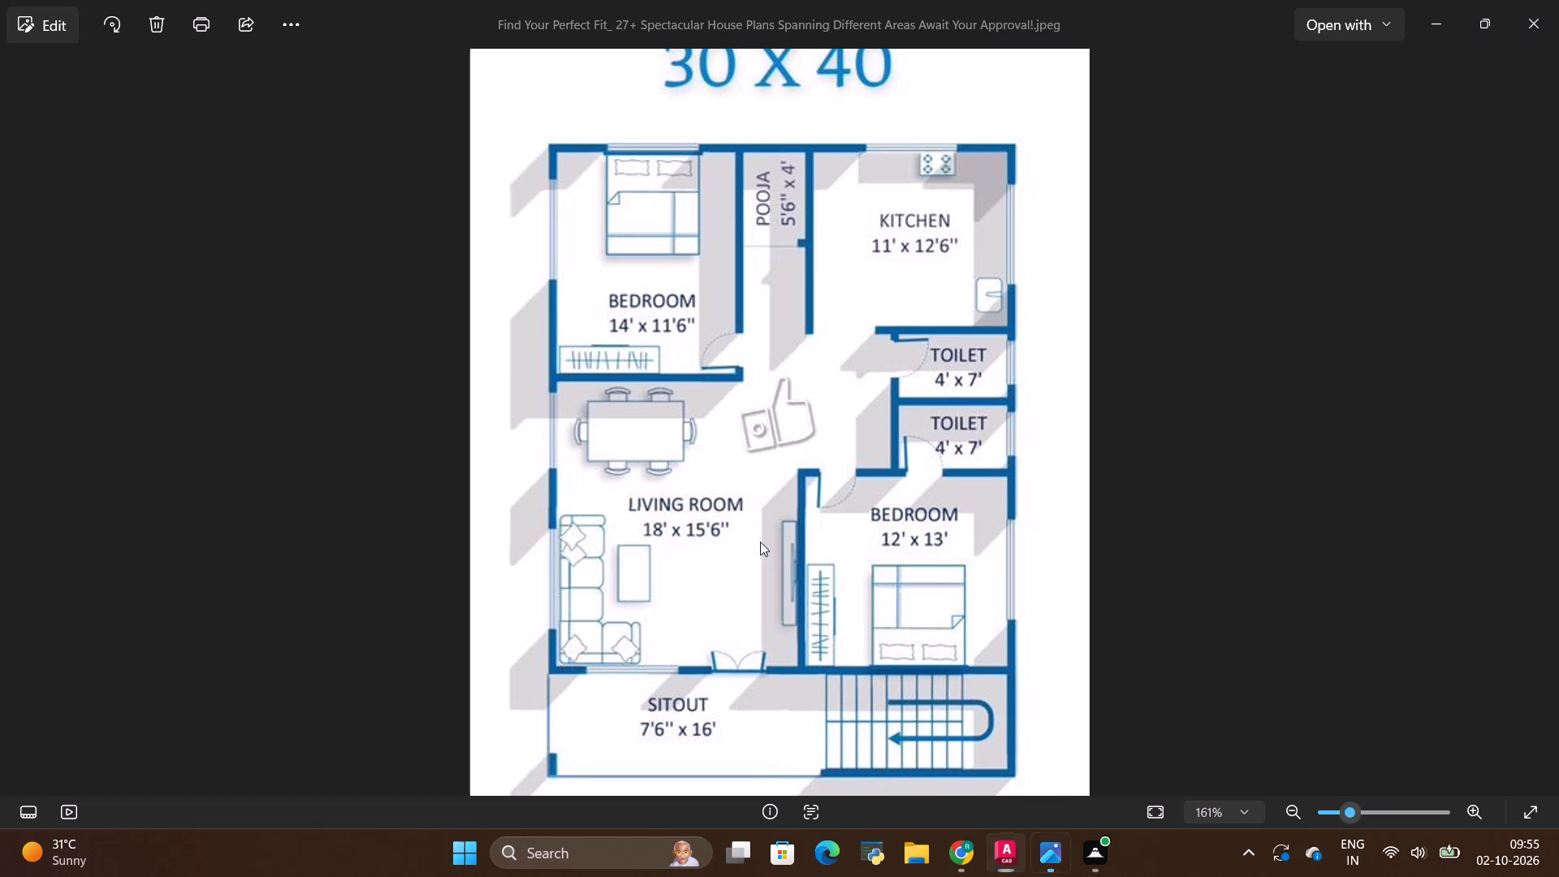
key("alt+Tab")
scroll(751, 565, "up", 2)
left_click(19, 86)
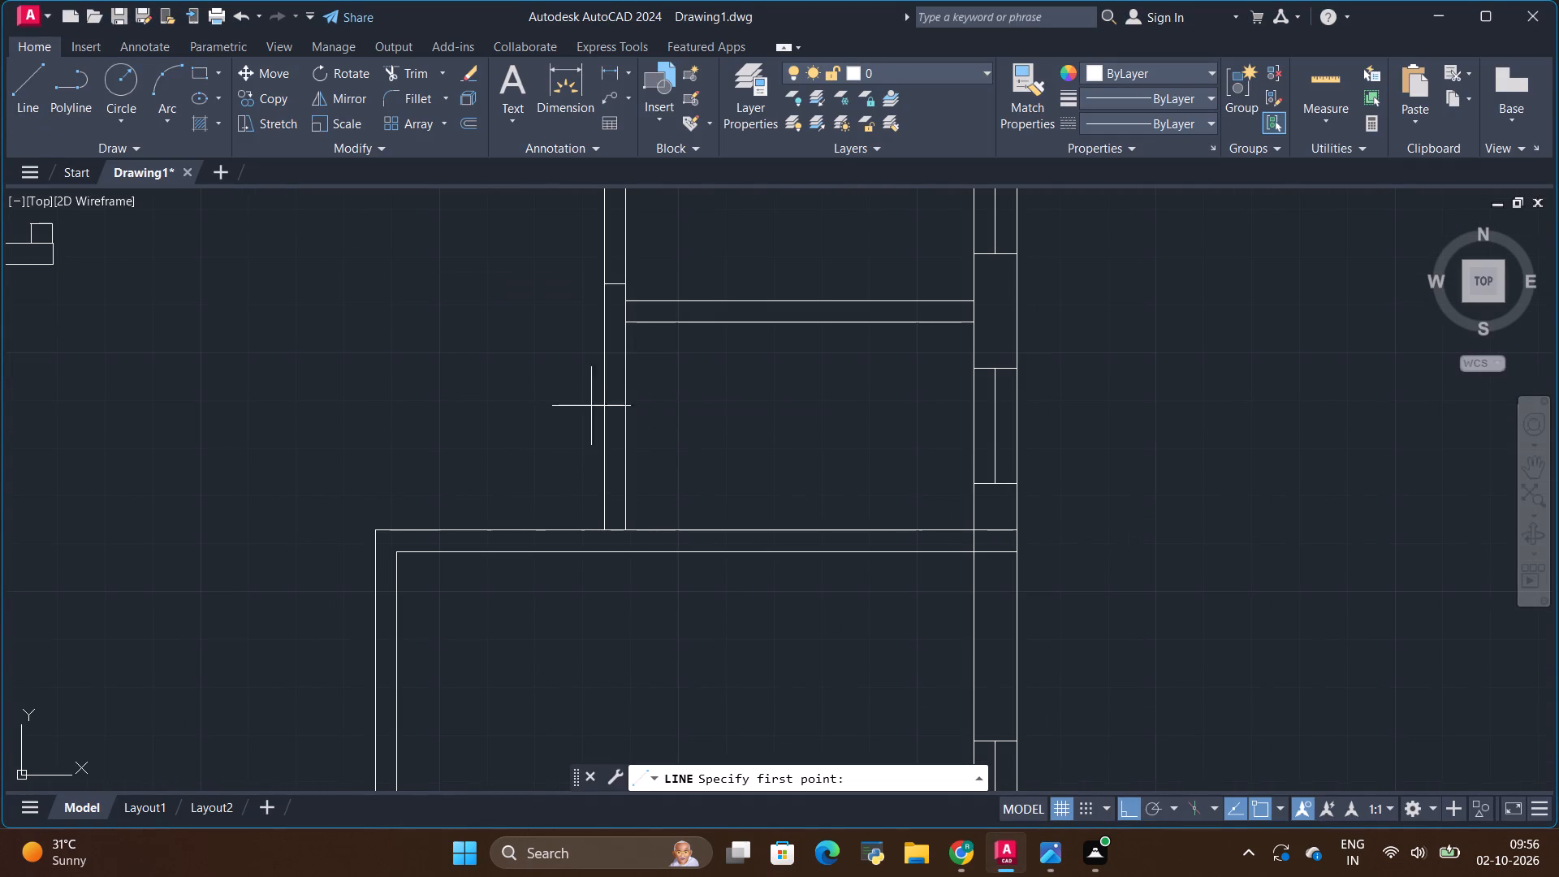
left_click(625, 534)
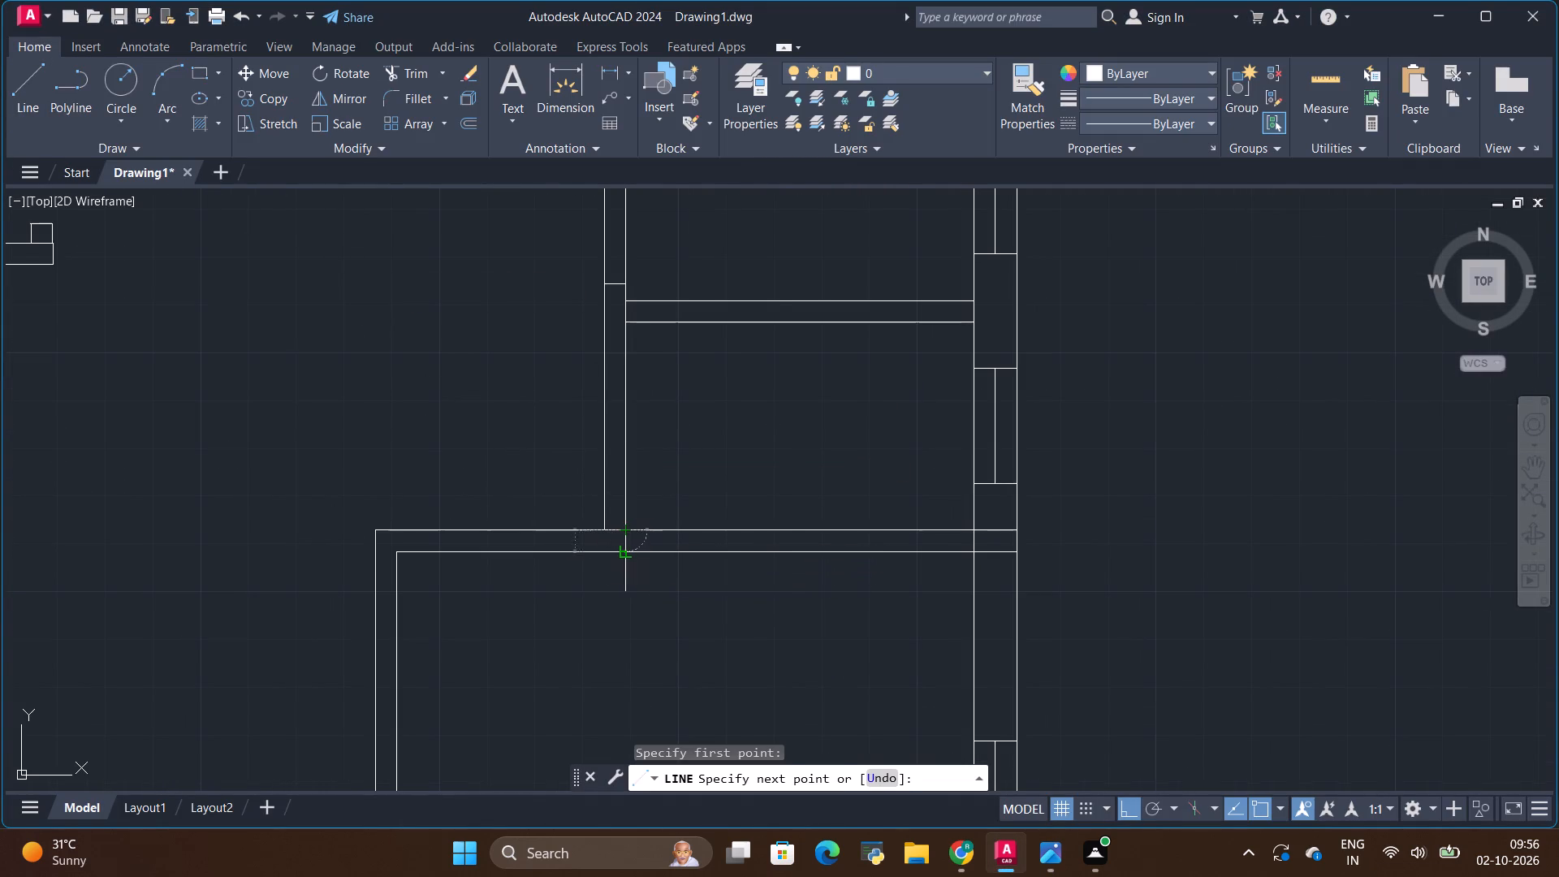
left_click(627, 553)
key("Escape")
Copy the short vertical line 4" to the right along the lower toilet's bottom wall to mark the left door jamb.
scroll(624, 538, "up", 1)
left_click(623, 540)
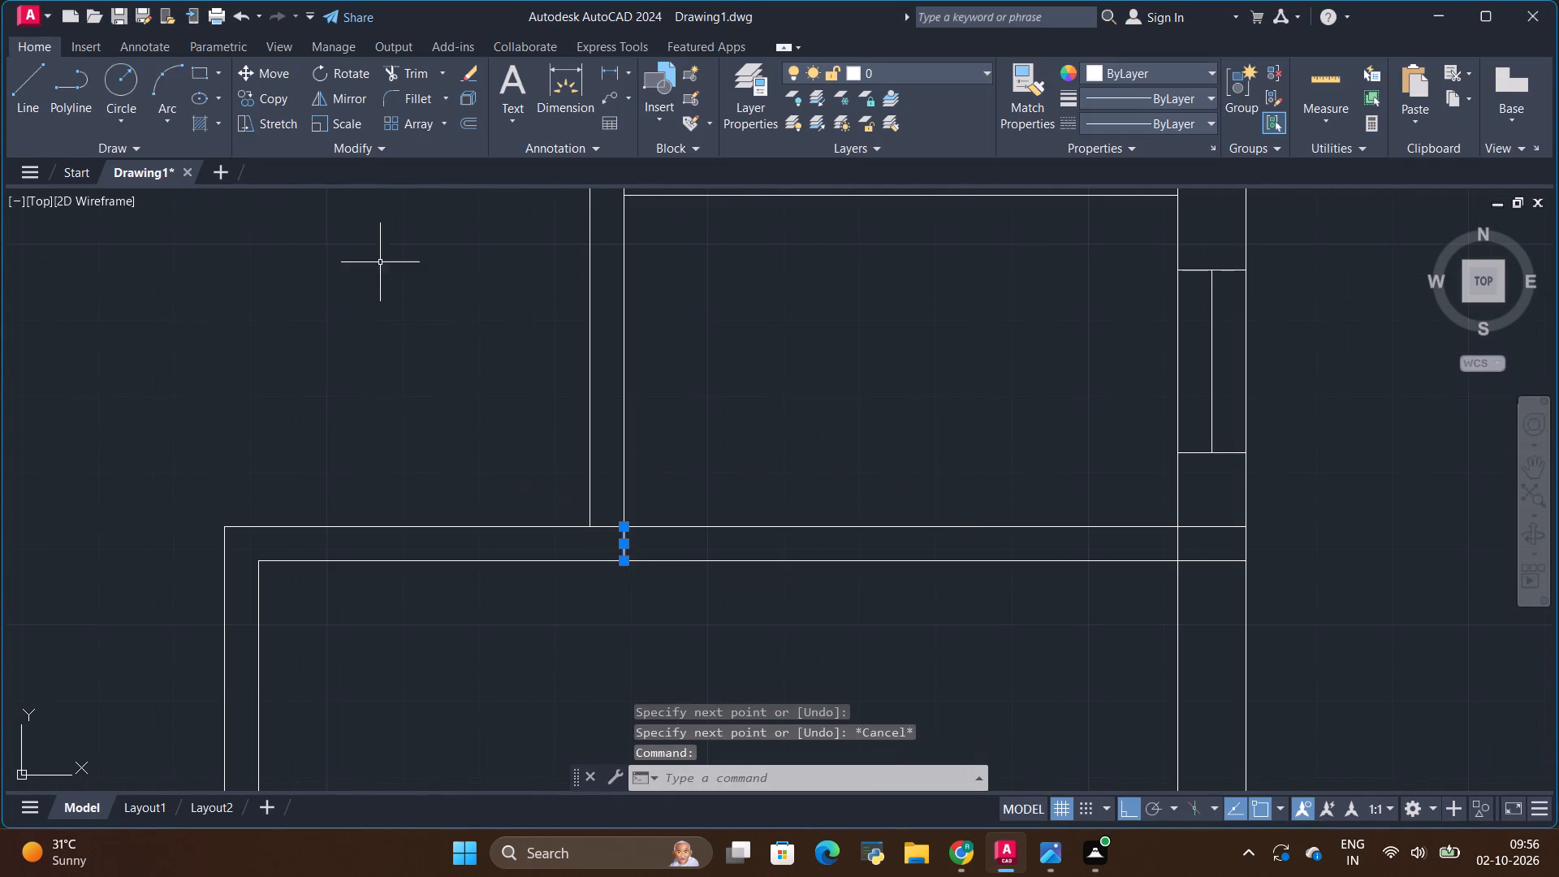
left_click(261, 90)
scroll(676, 601, "up", 2)
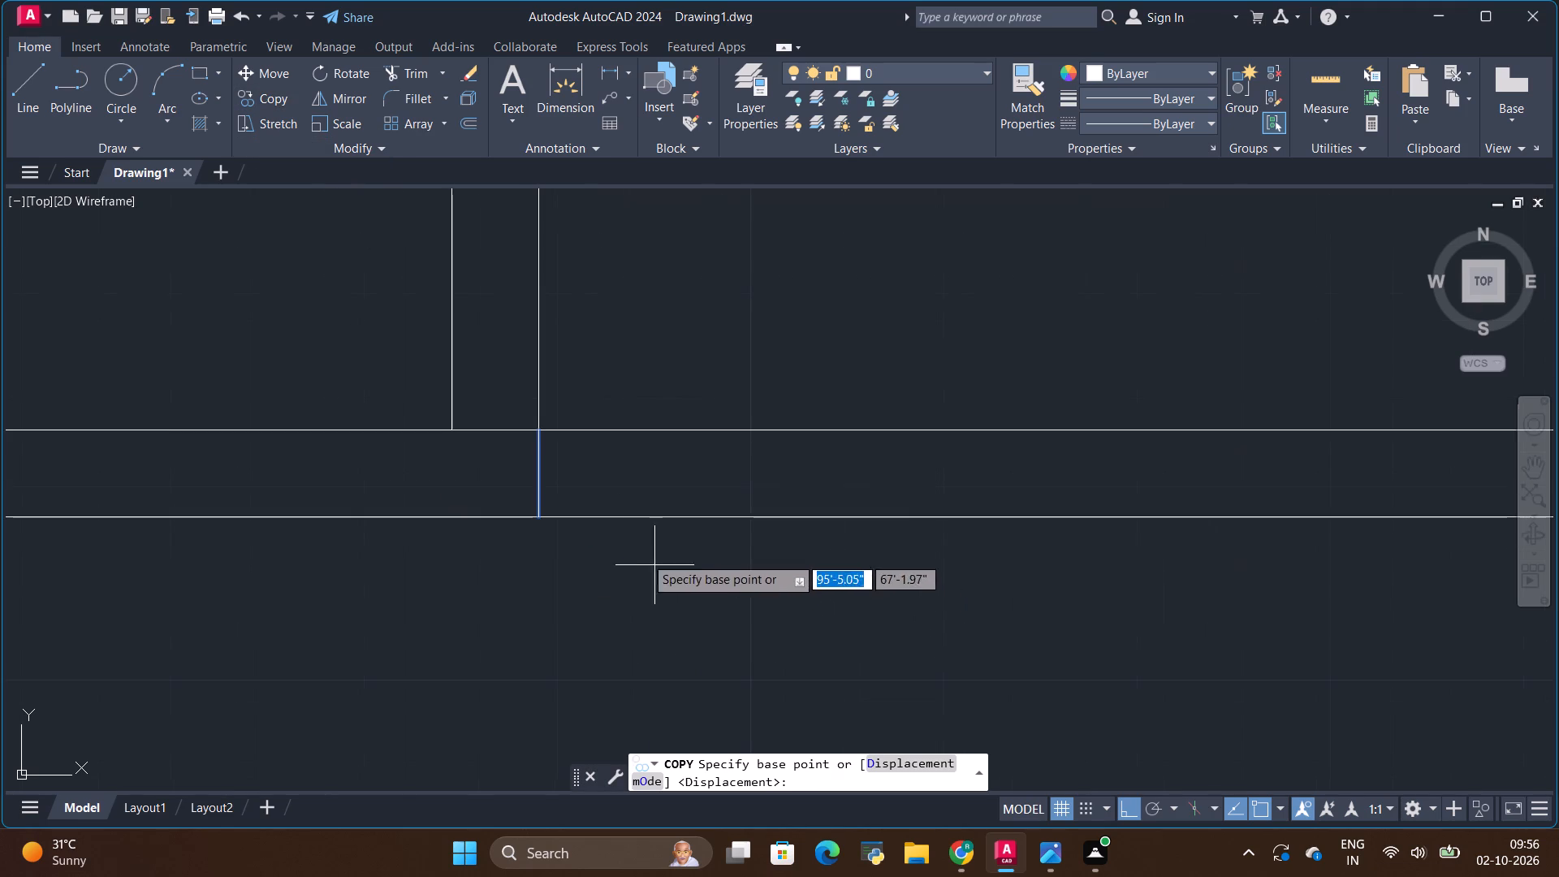
left_click(540, 478)
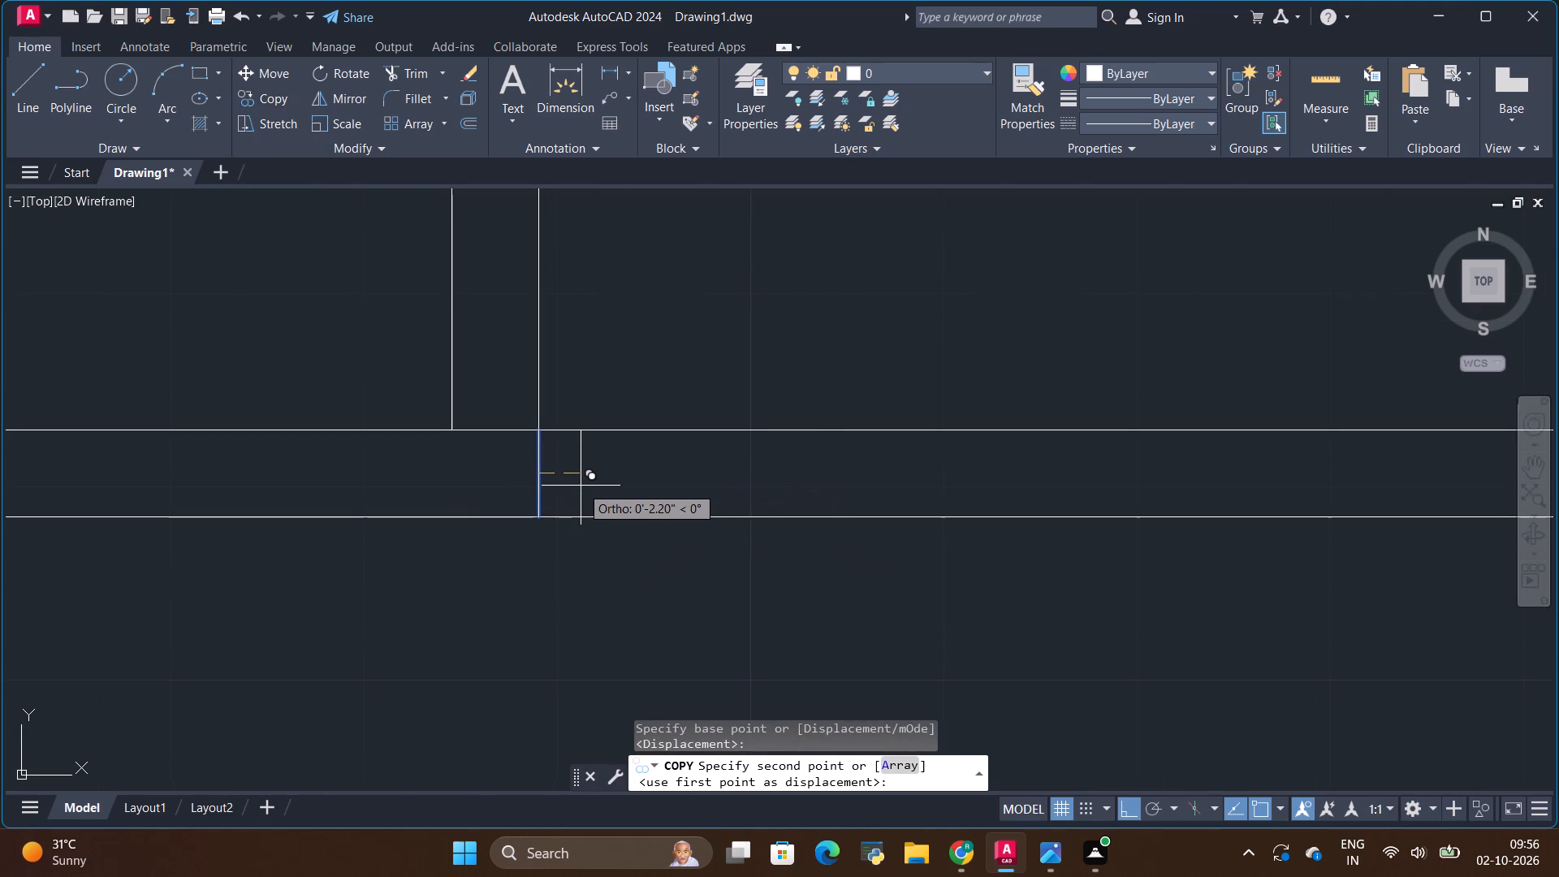
key("BackSpace")
key("4")
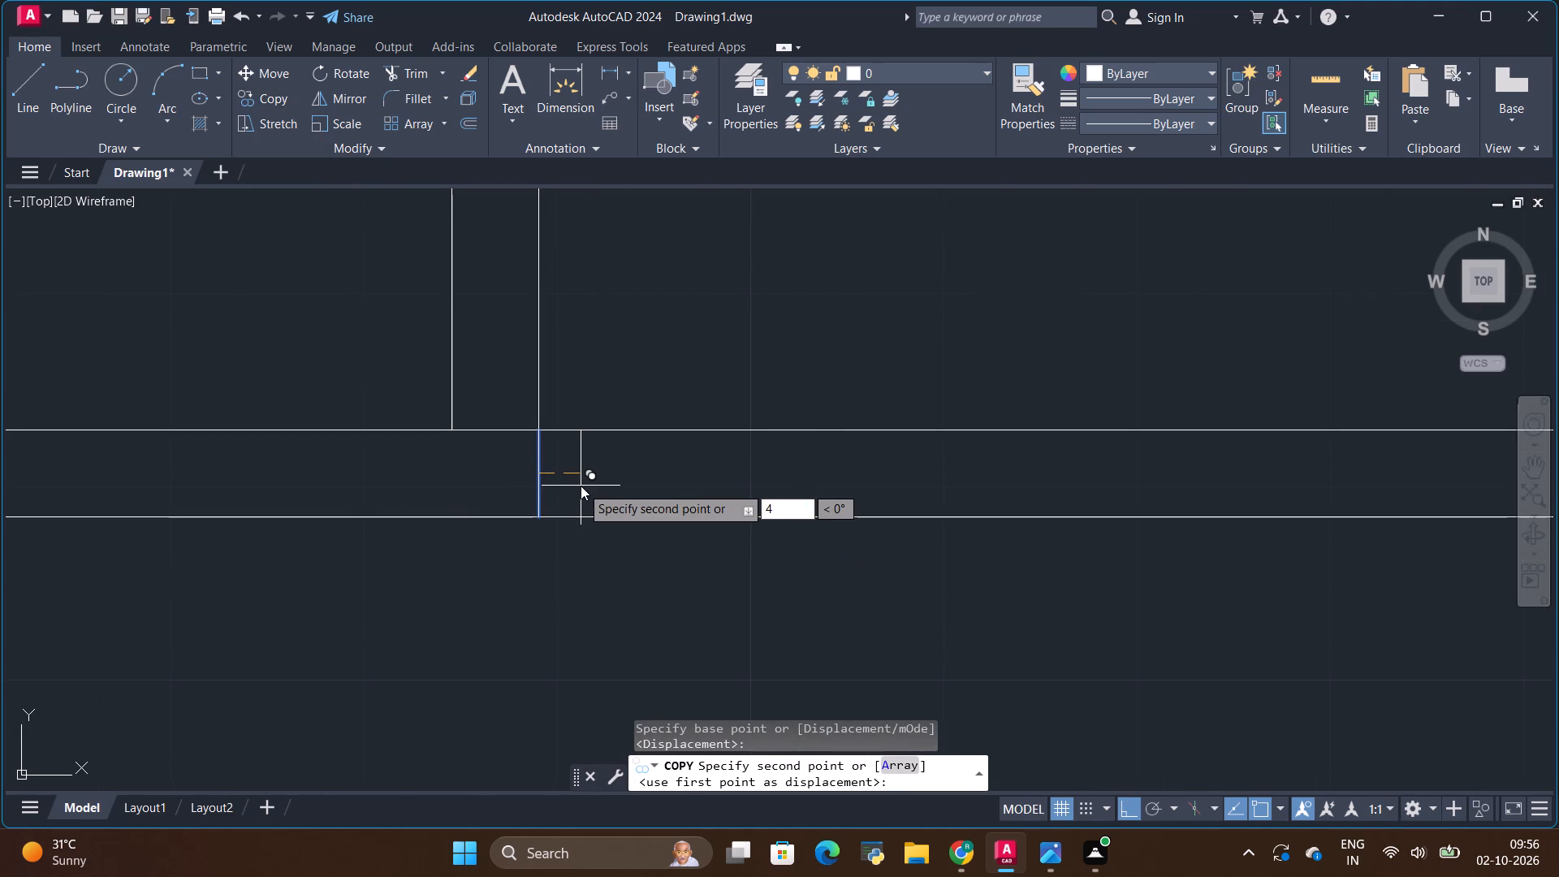
key("shift+quotedbl")
key("Return")
key("Escape")
Copy the left jamb line 3' to the right along the lower toilet's bottom wall to mark the right door jamb.
left_click(618, 465)
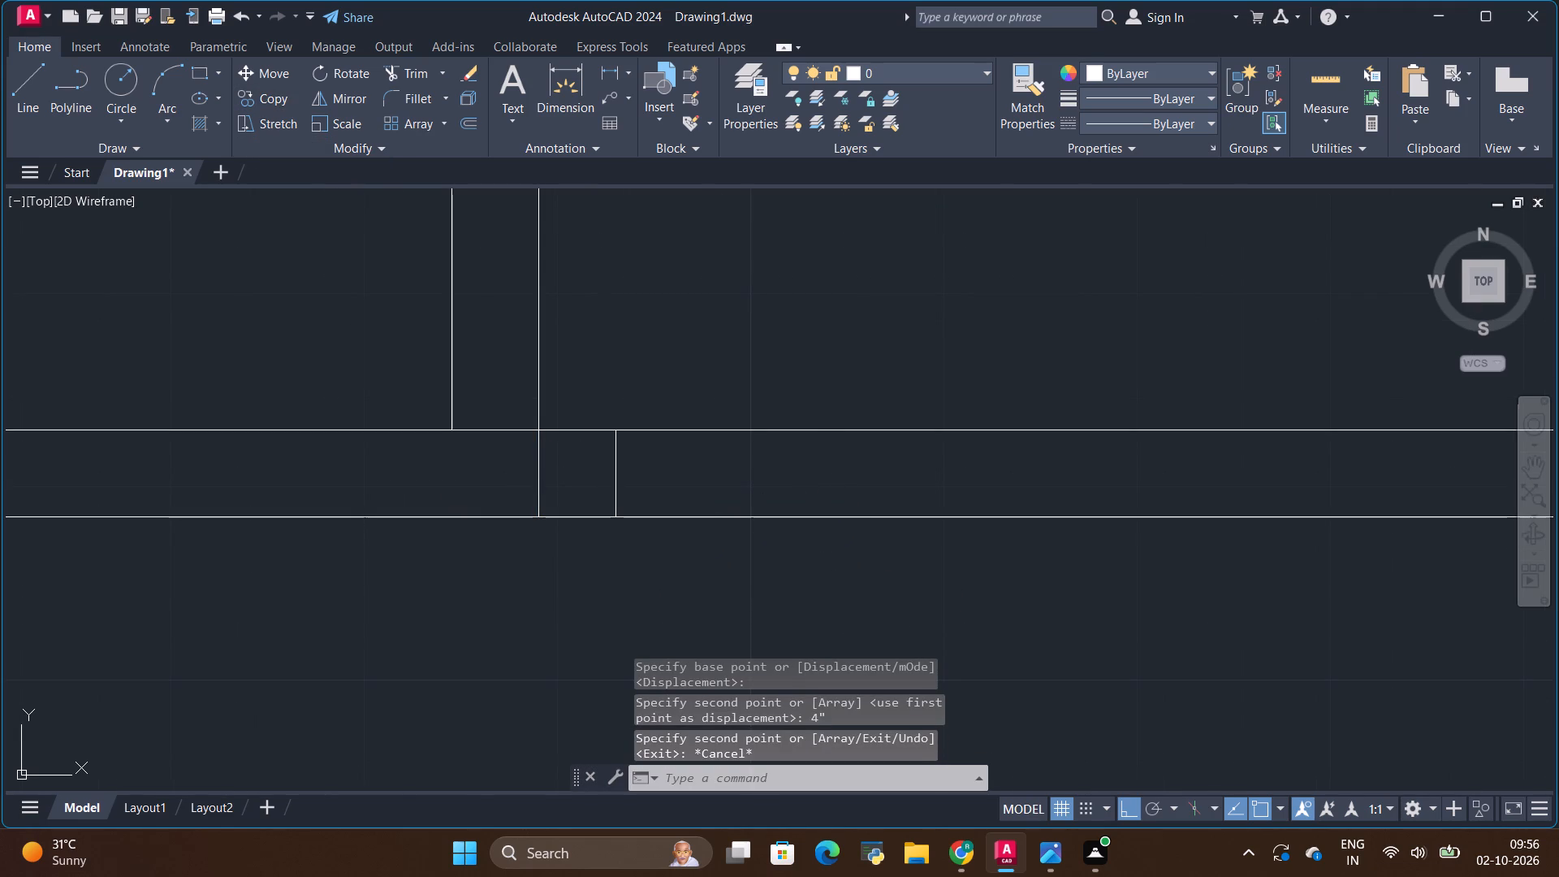
left_click(283, 90)
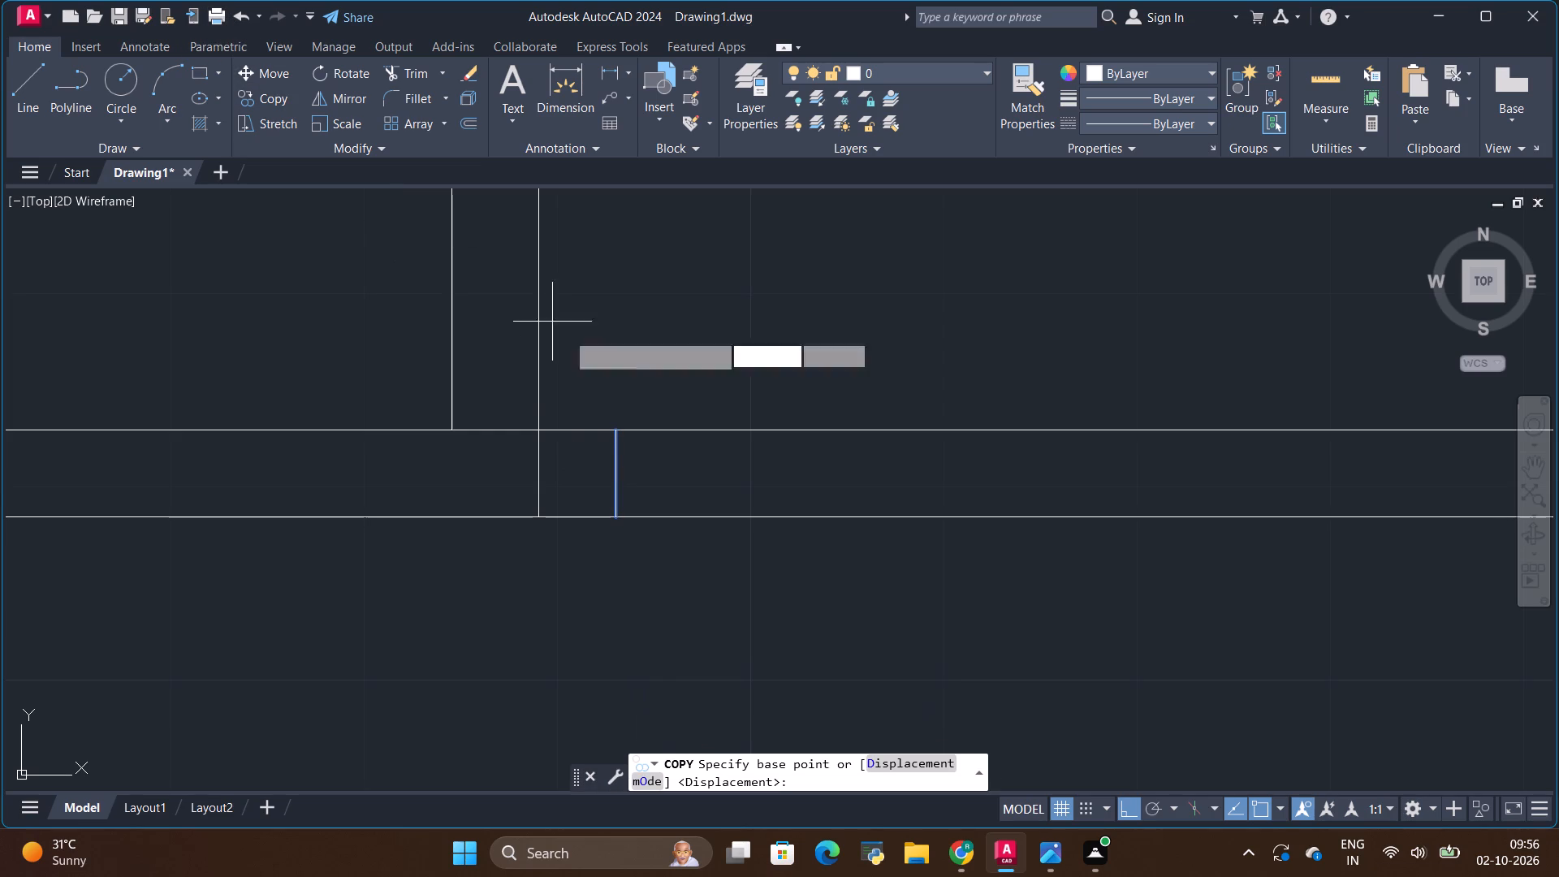
left_click(615, 474)
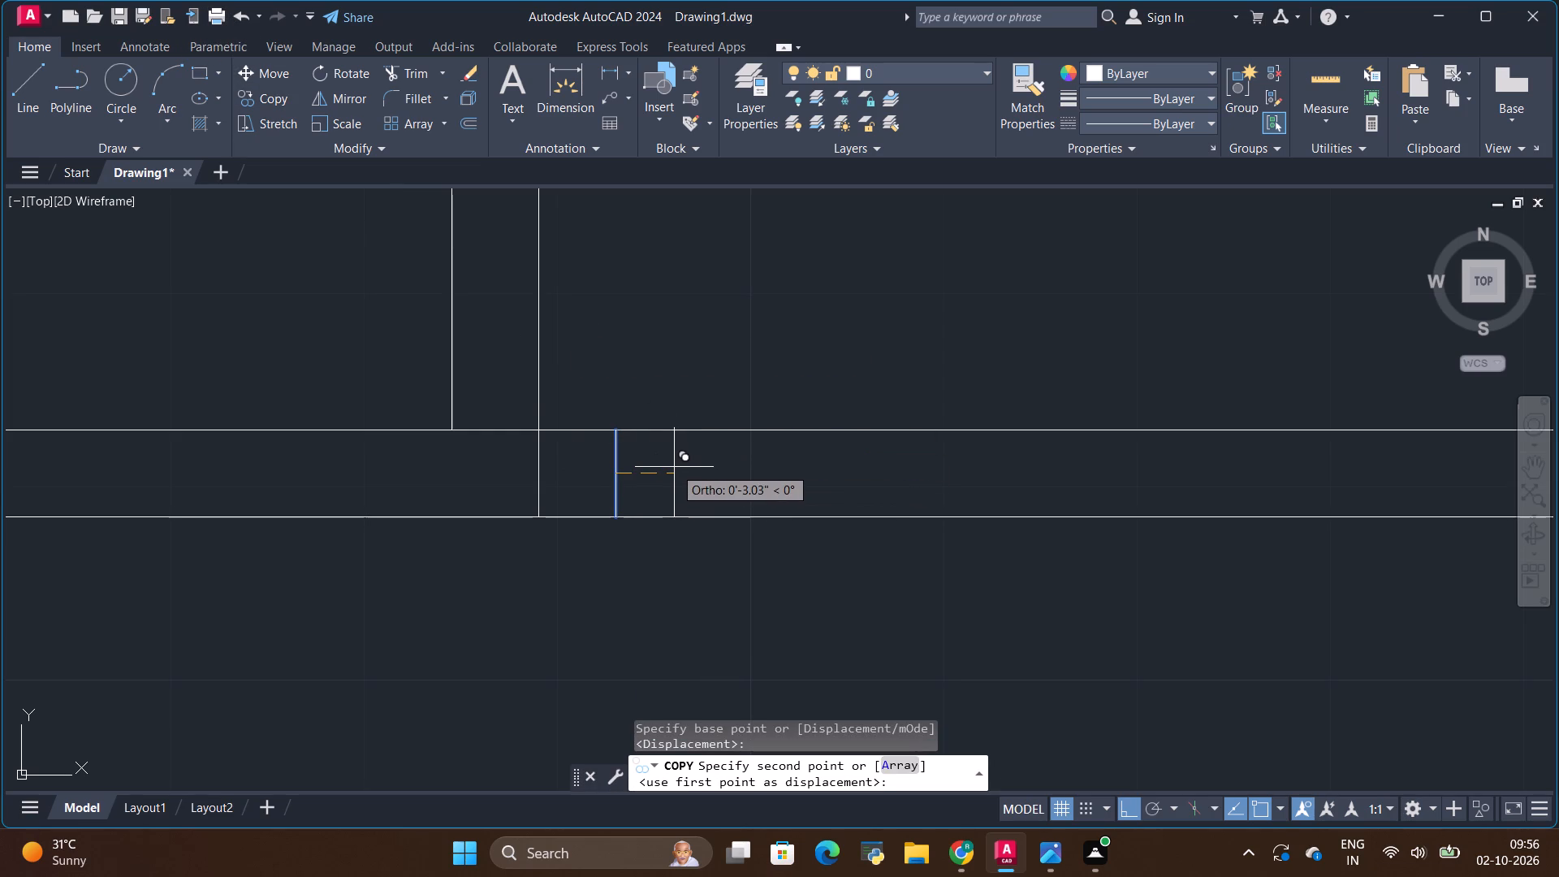
key("BackSpace")
type("3'")
key("Return")
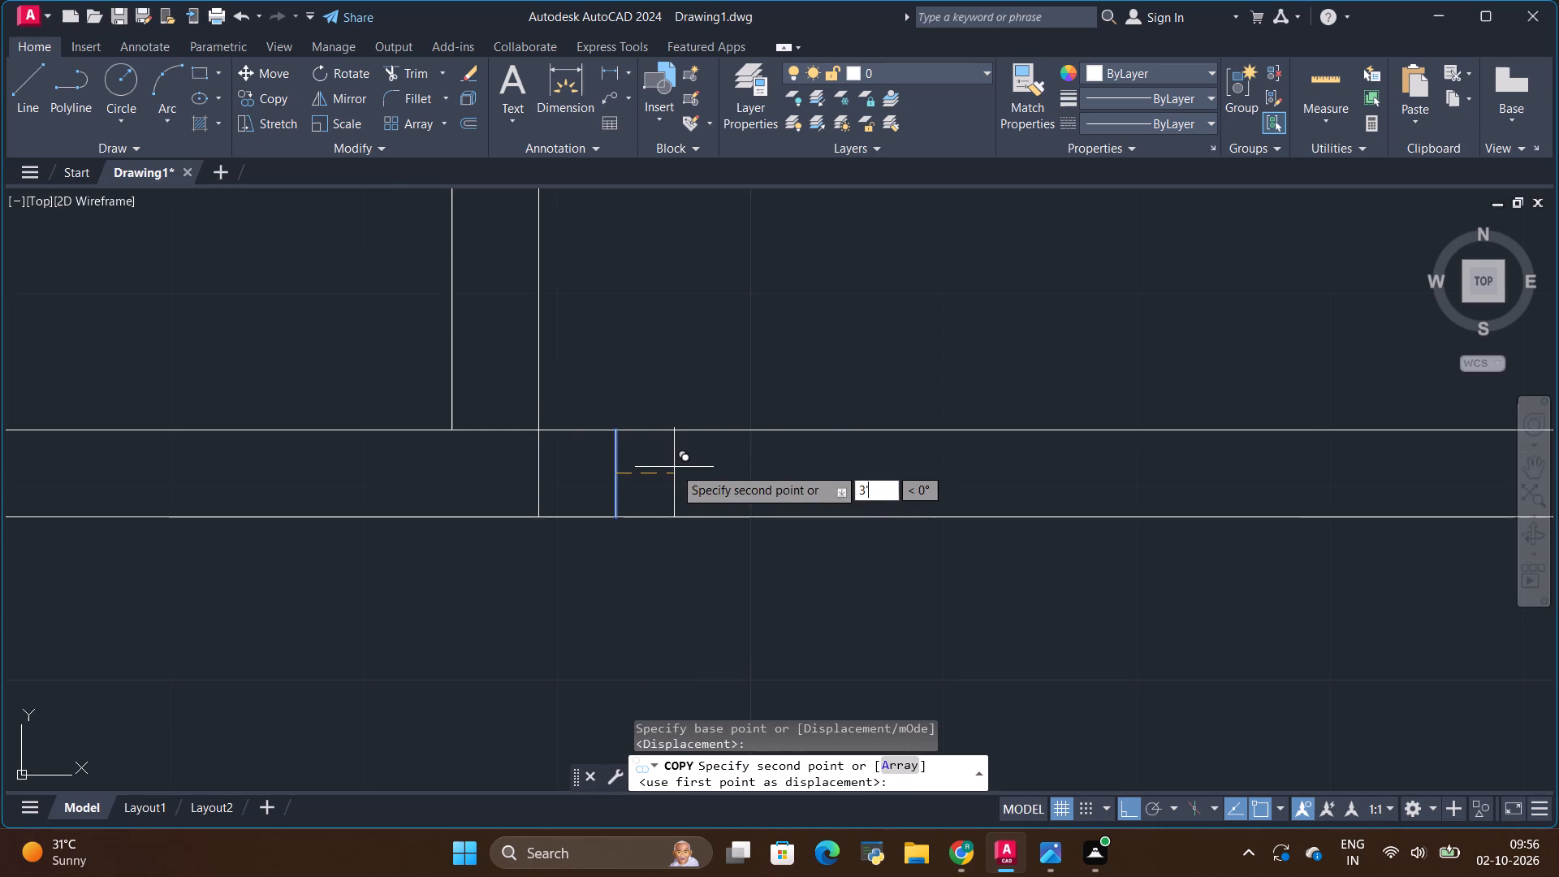
key("Escape")
Trim both wall lines between the two jambs in the lower toilet's bottom wall to cut the door opening.
scroll(719, 491, "down", 2)
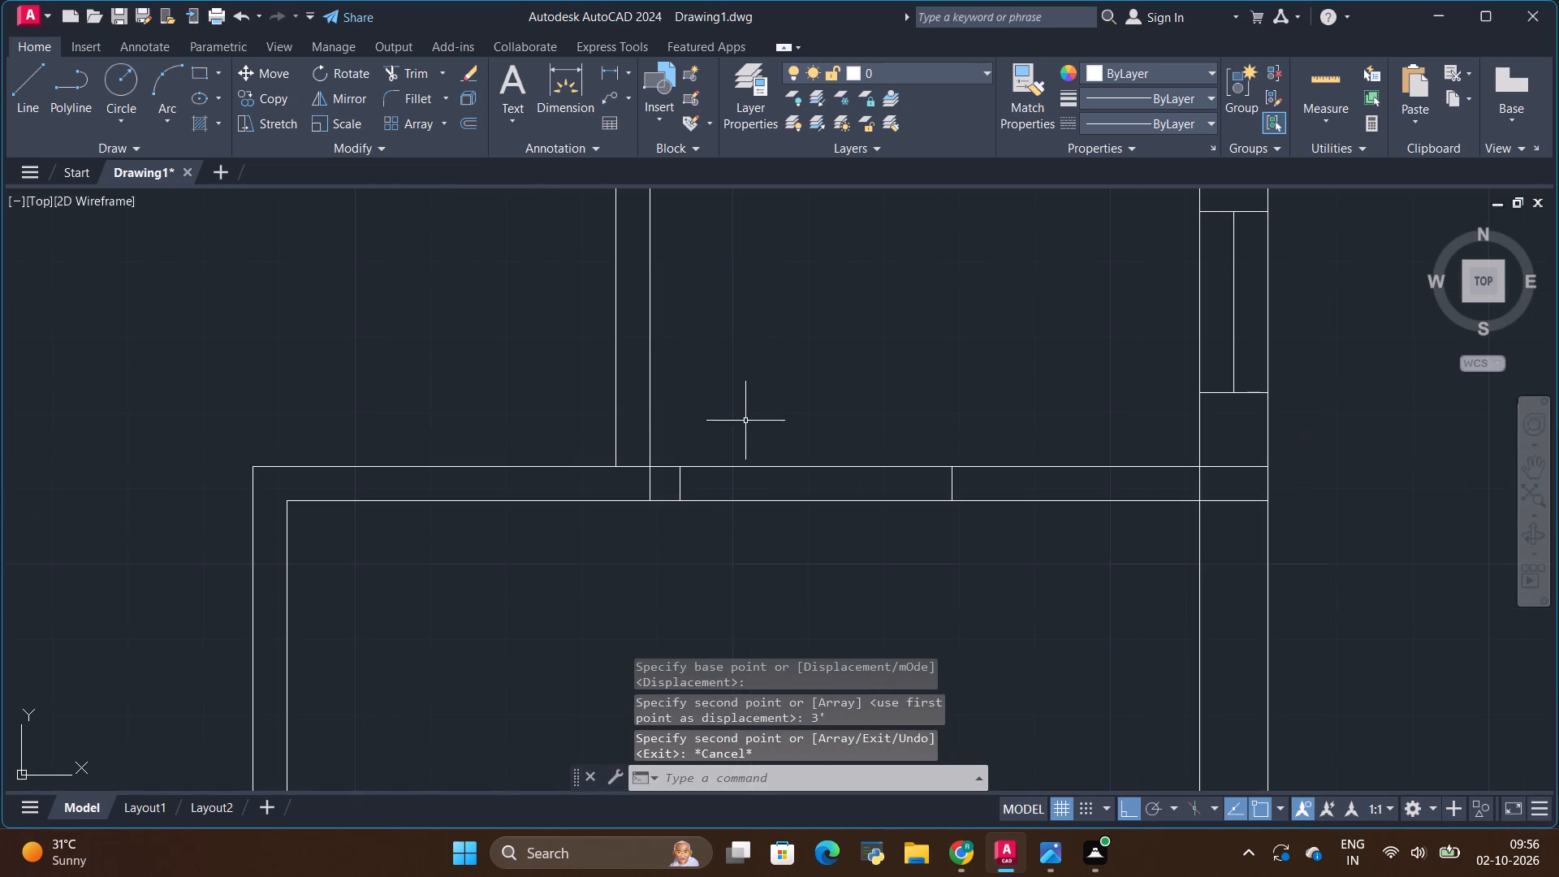
left_click(417, 73)
left_click_drag(712, 417, 732, 457)
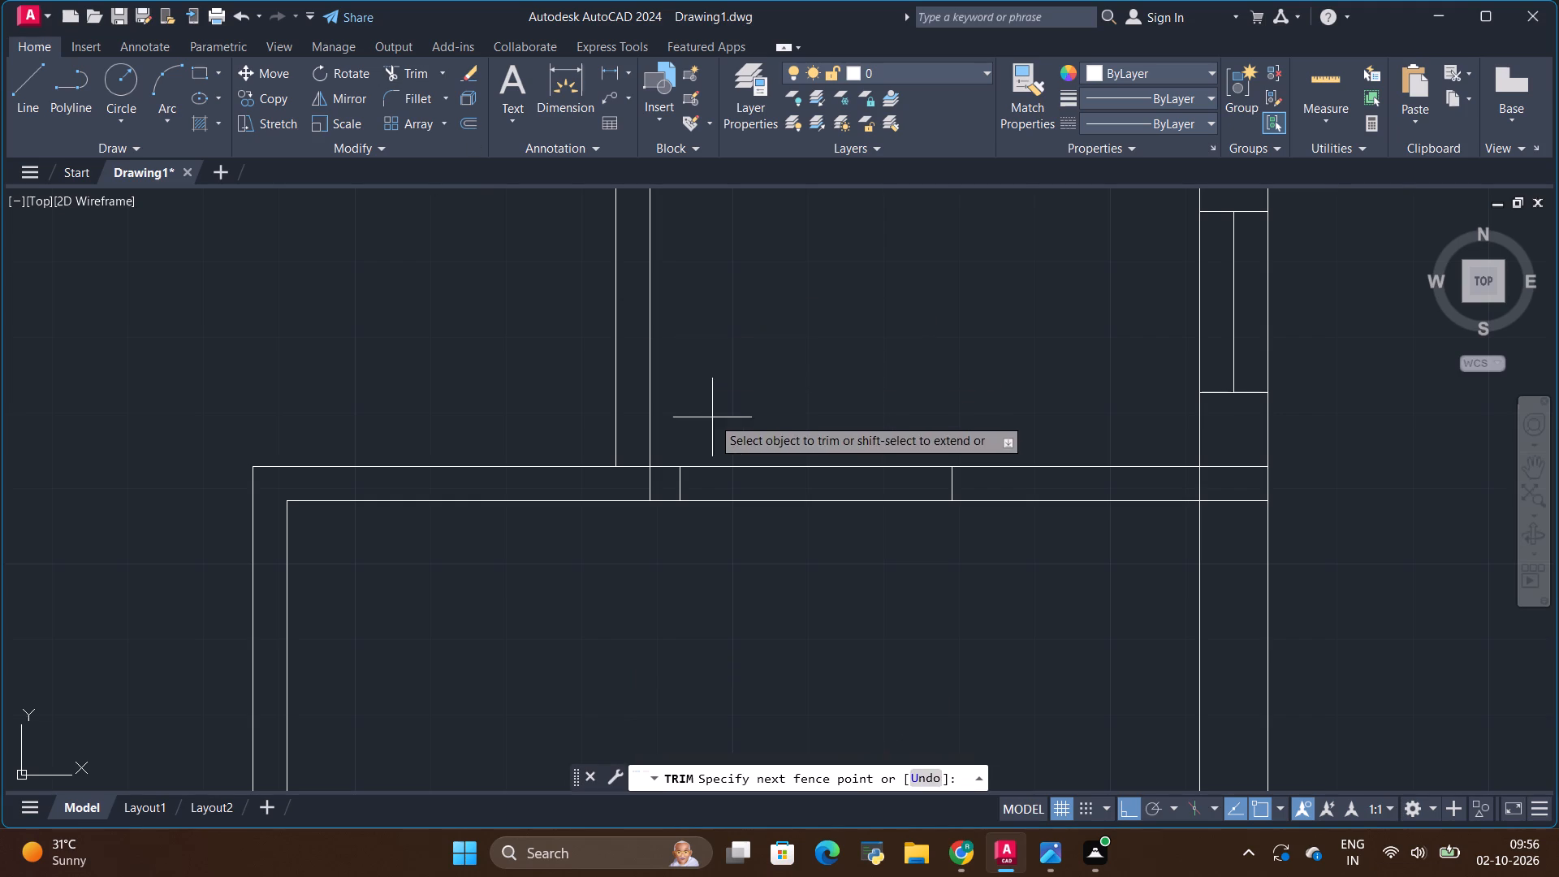
left_click_drag(732, 457, 788, 596)
Trim both wall lines between the two jambs in the upper toilet's left wall to cut the door opening.
scroll(704, 450, "down", 1)
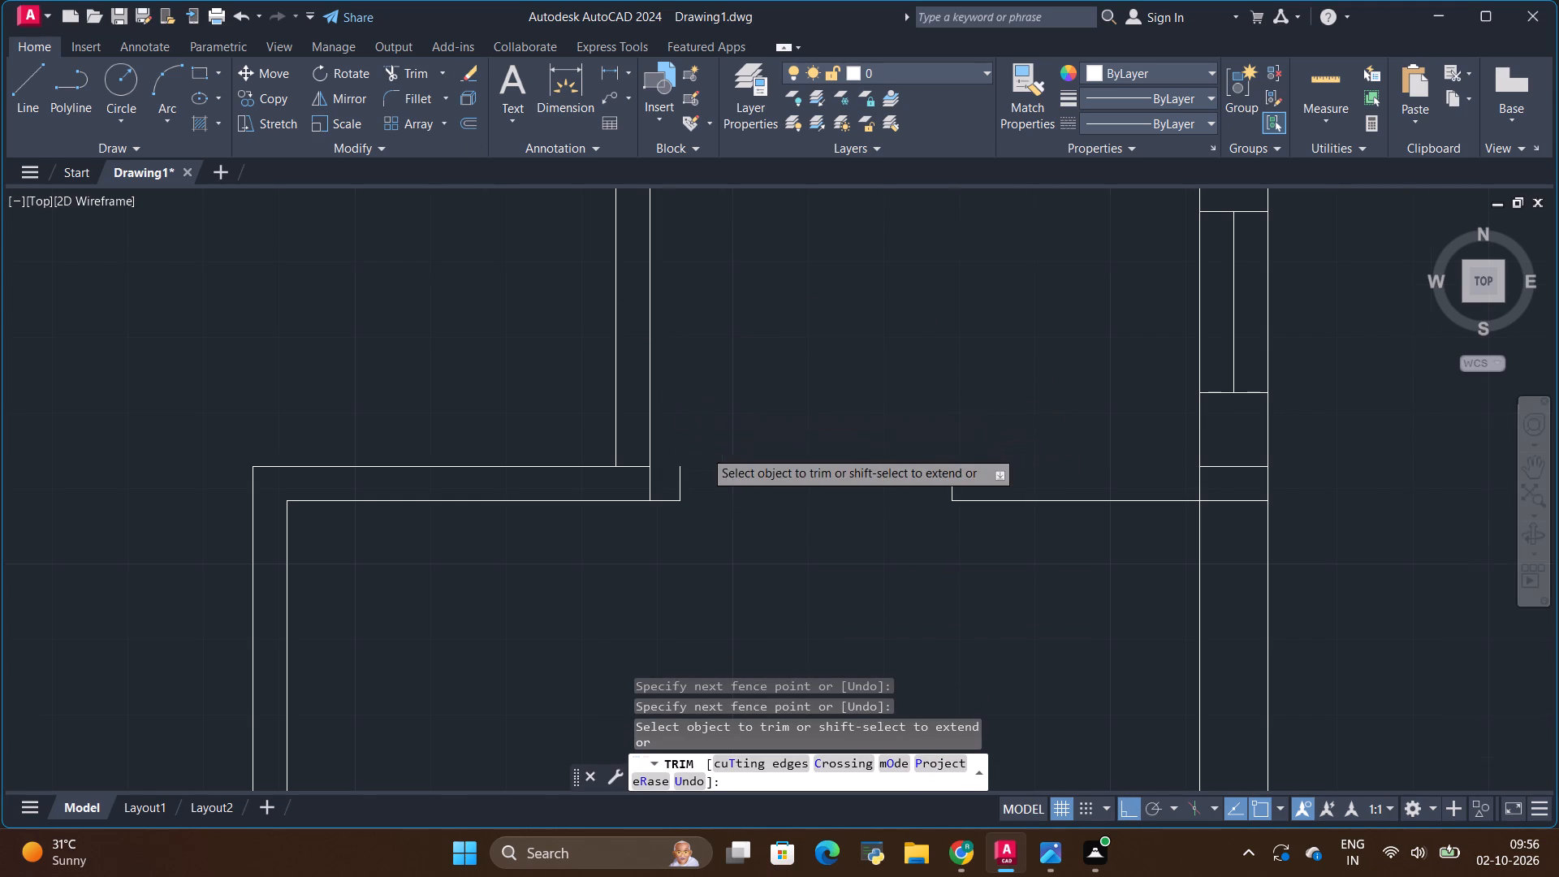
scroll(704, 450, "down", 2)
scroll(703, 320, "up", 2)
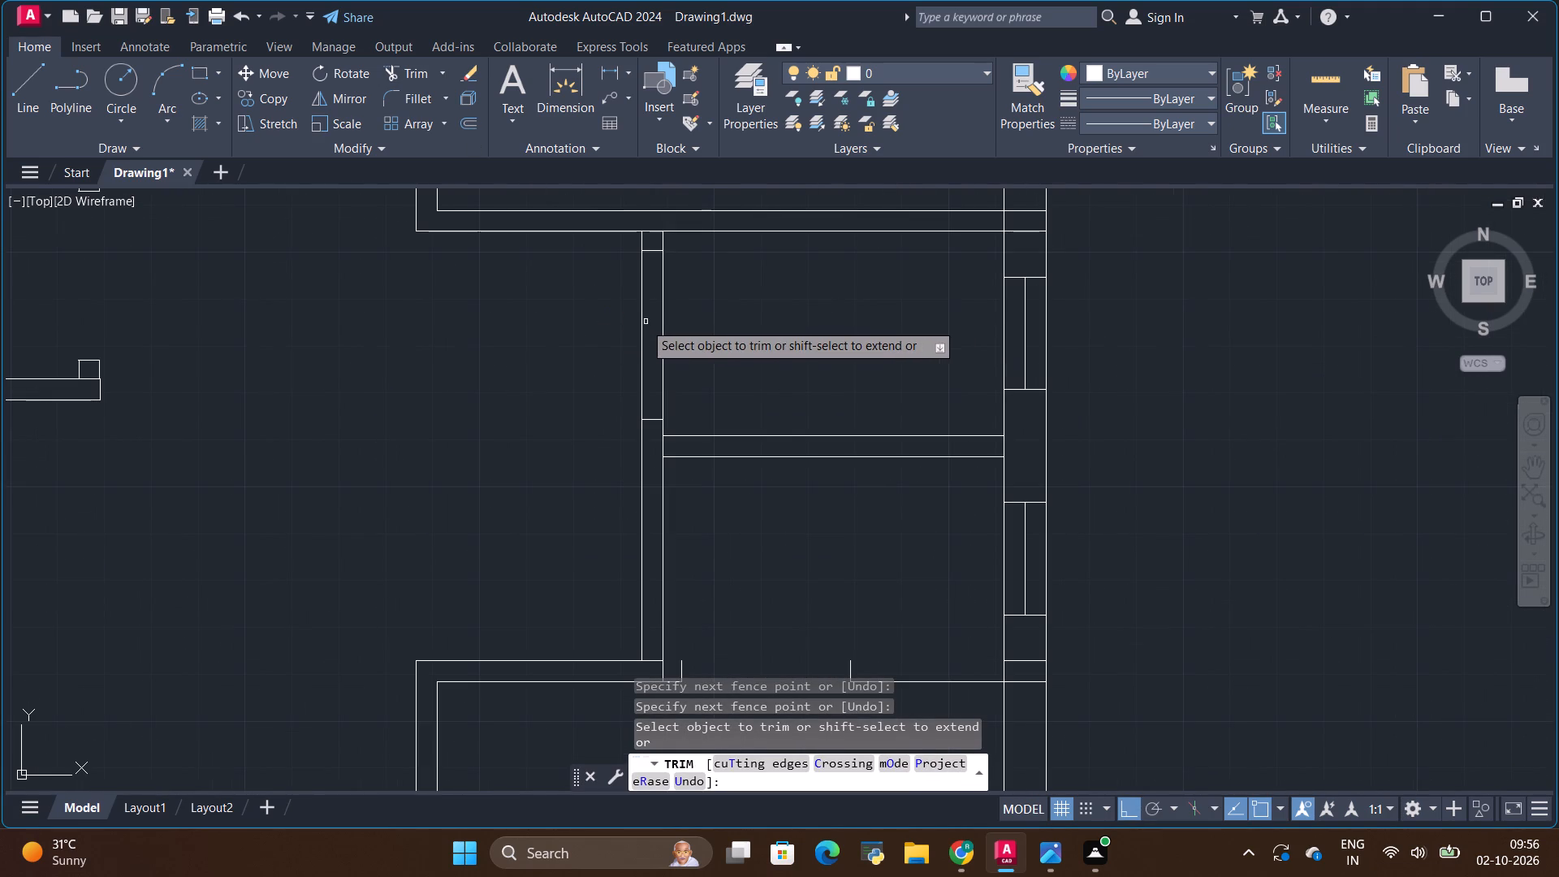
left_click_drag(616, 322, 672, 321)
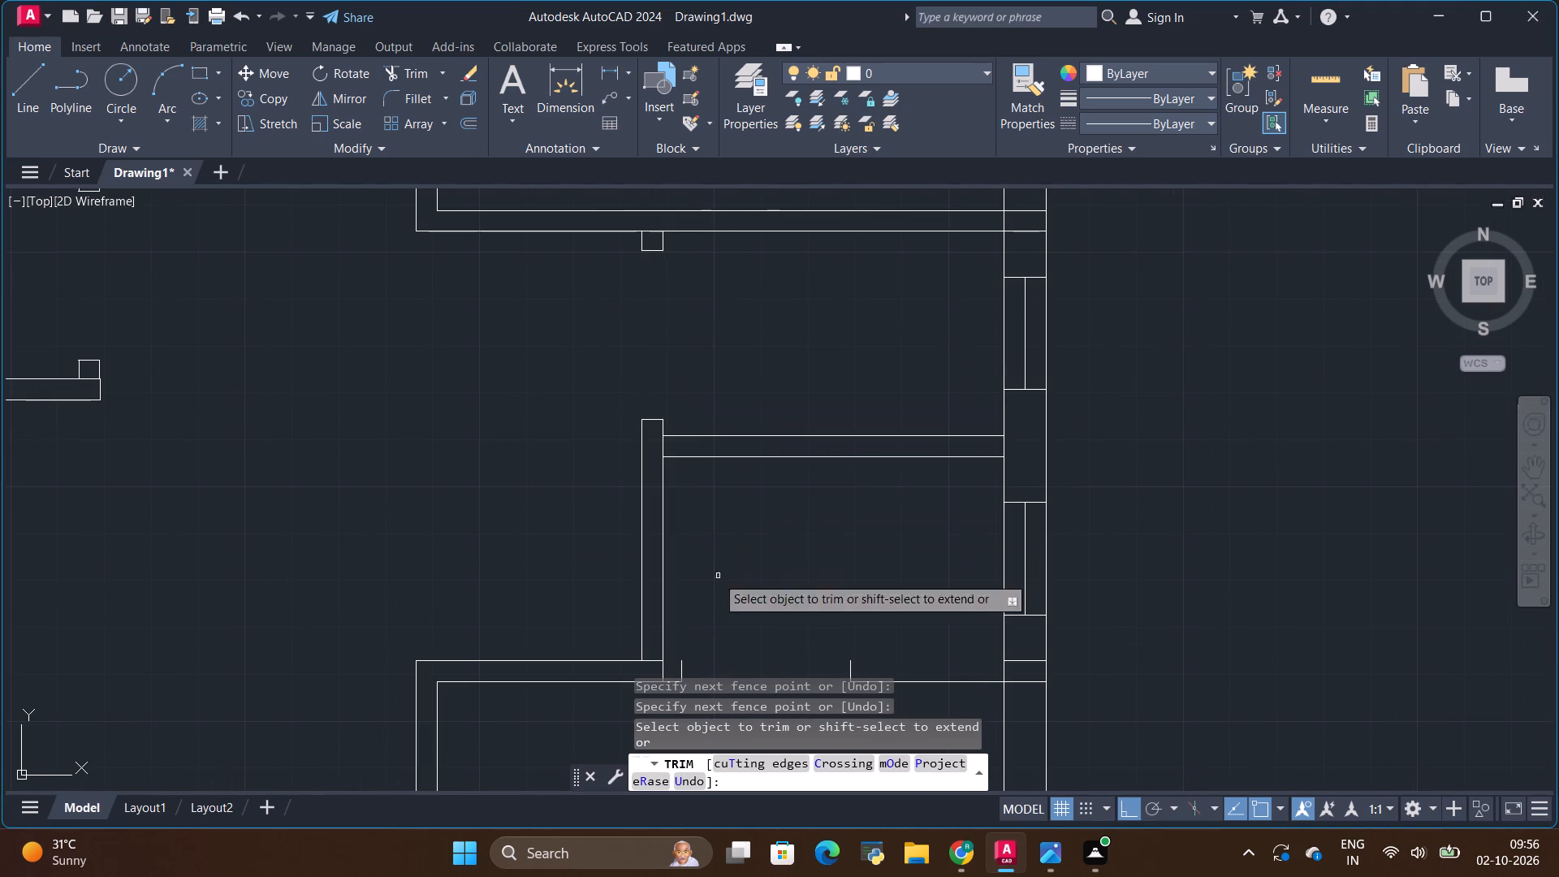
left_click(402, 76)
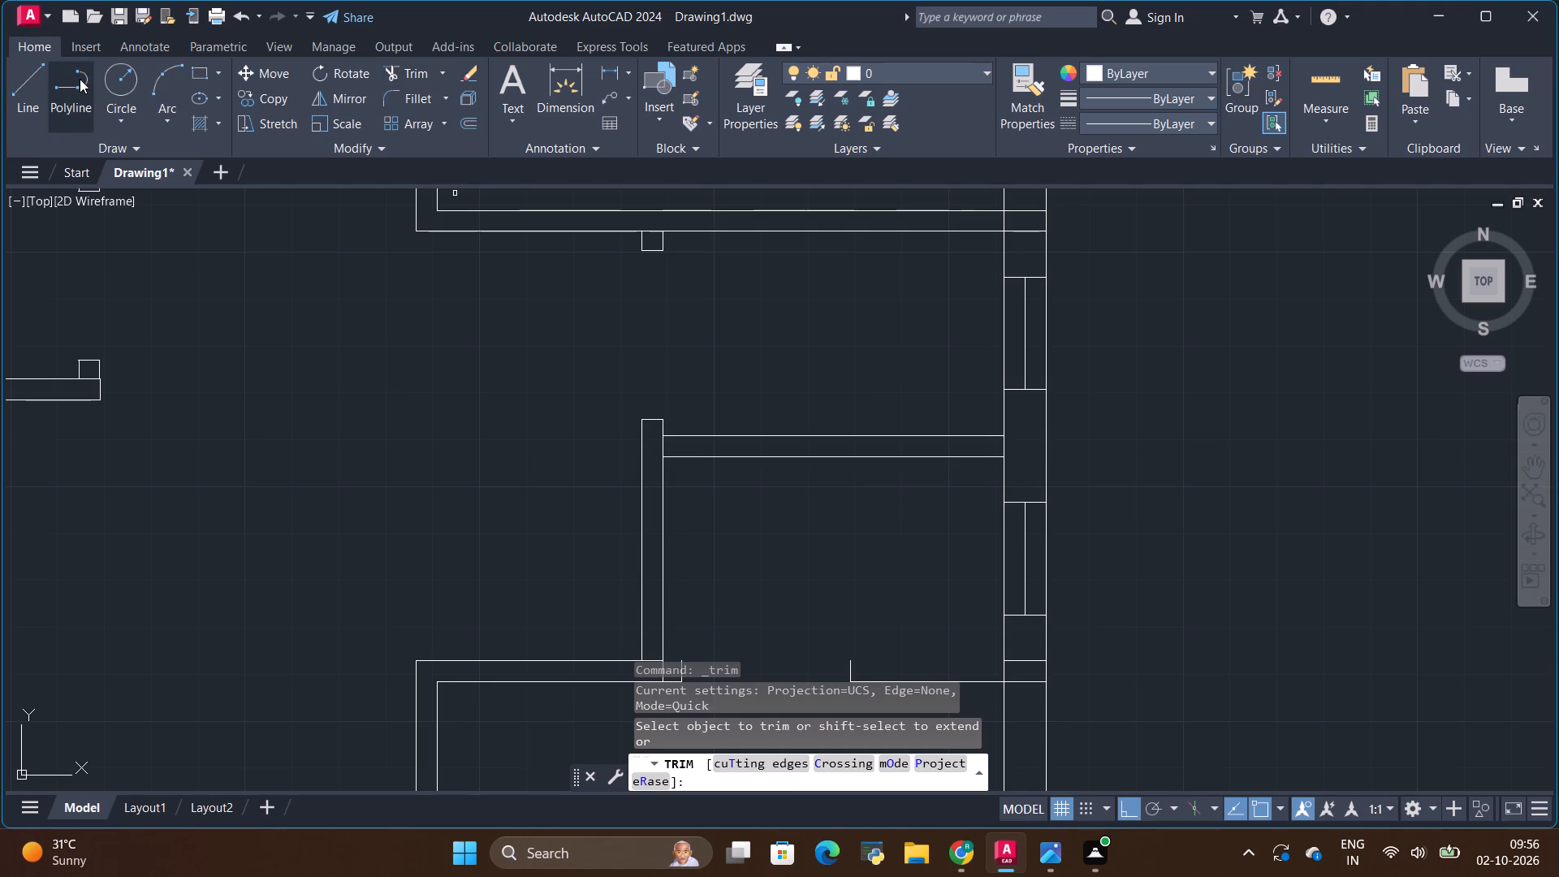
Redraw the upper line of the lower toilet's bottom wall from each door jamb to the adjoining left and right side walls.
left_click(23, 85)
scroll(157, 130, "down", 2)
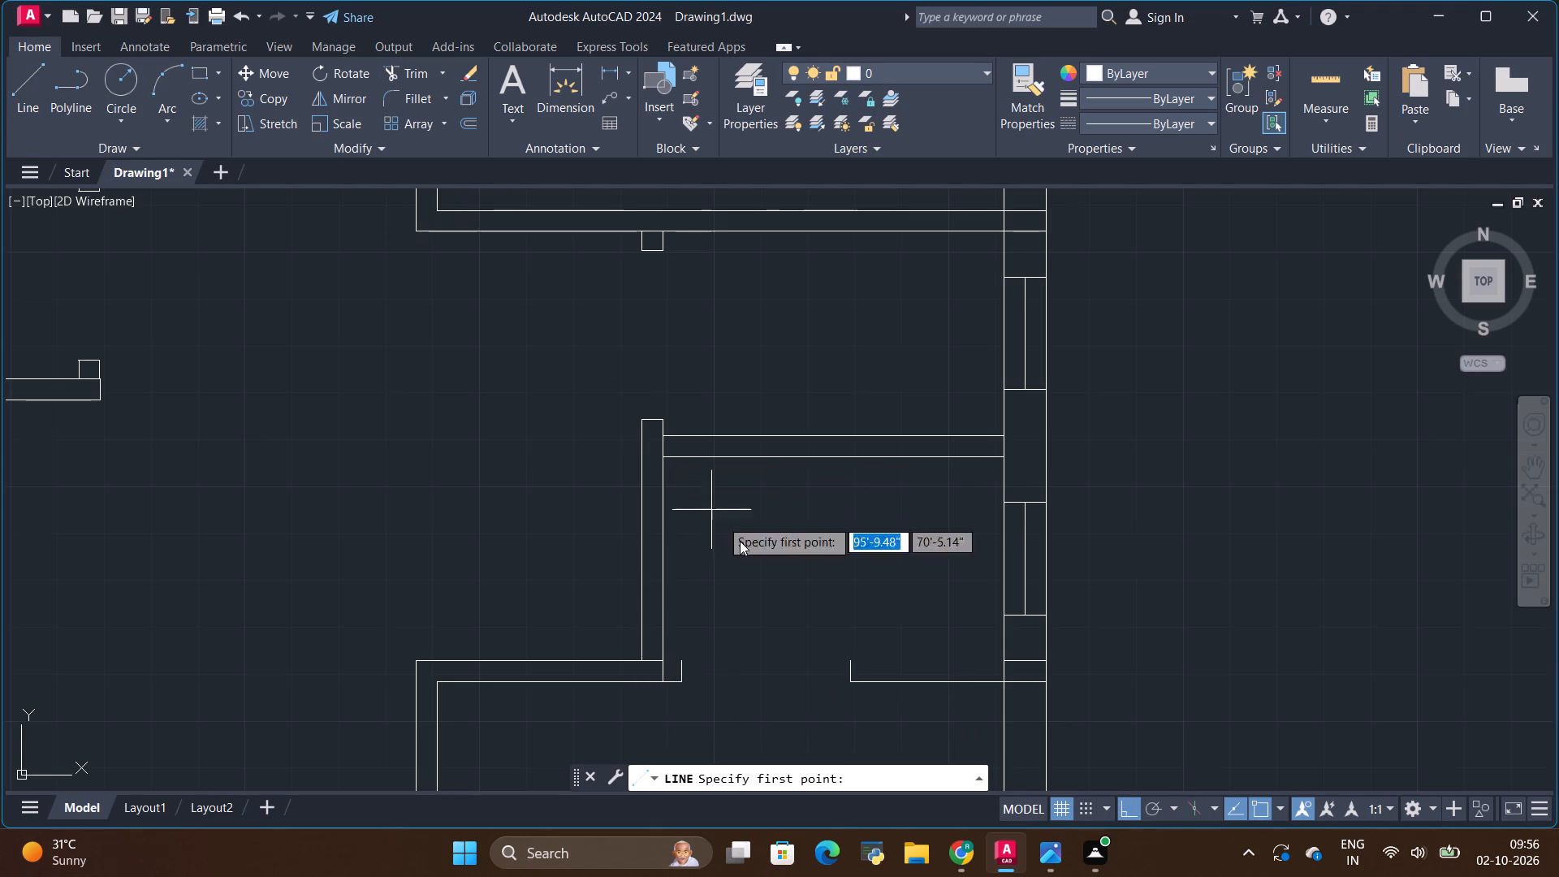
scroll(719, 712, "up", 2)
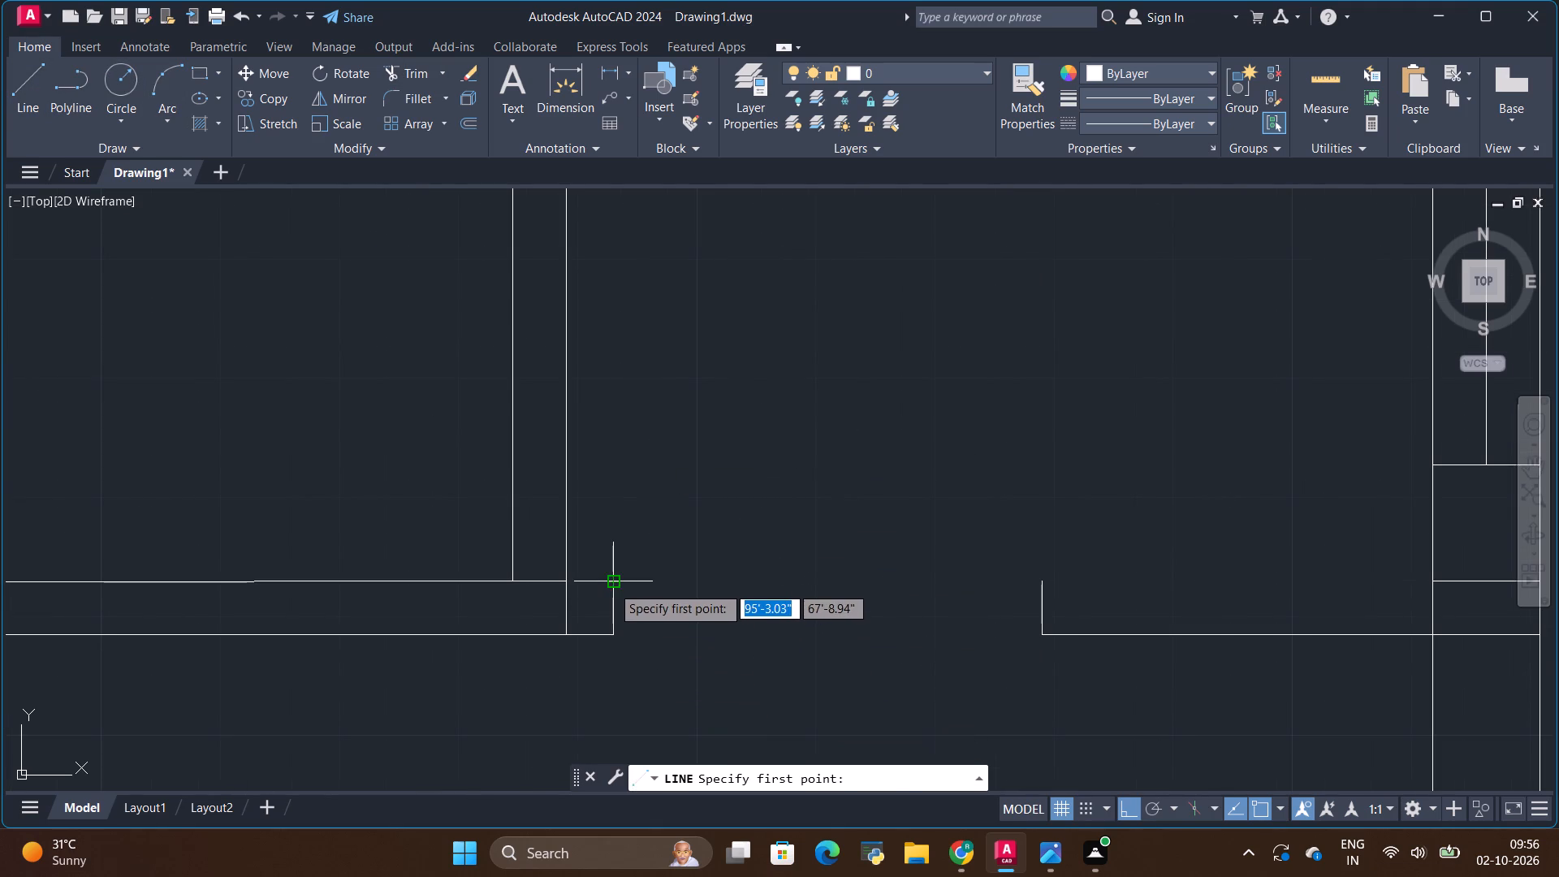
left_click(611, 585)
left_click(565, 583)
key("Escape")
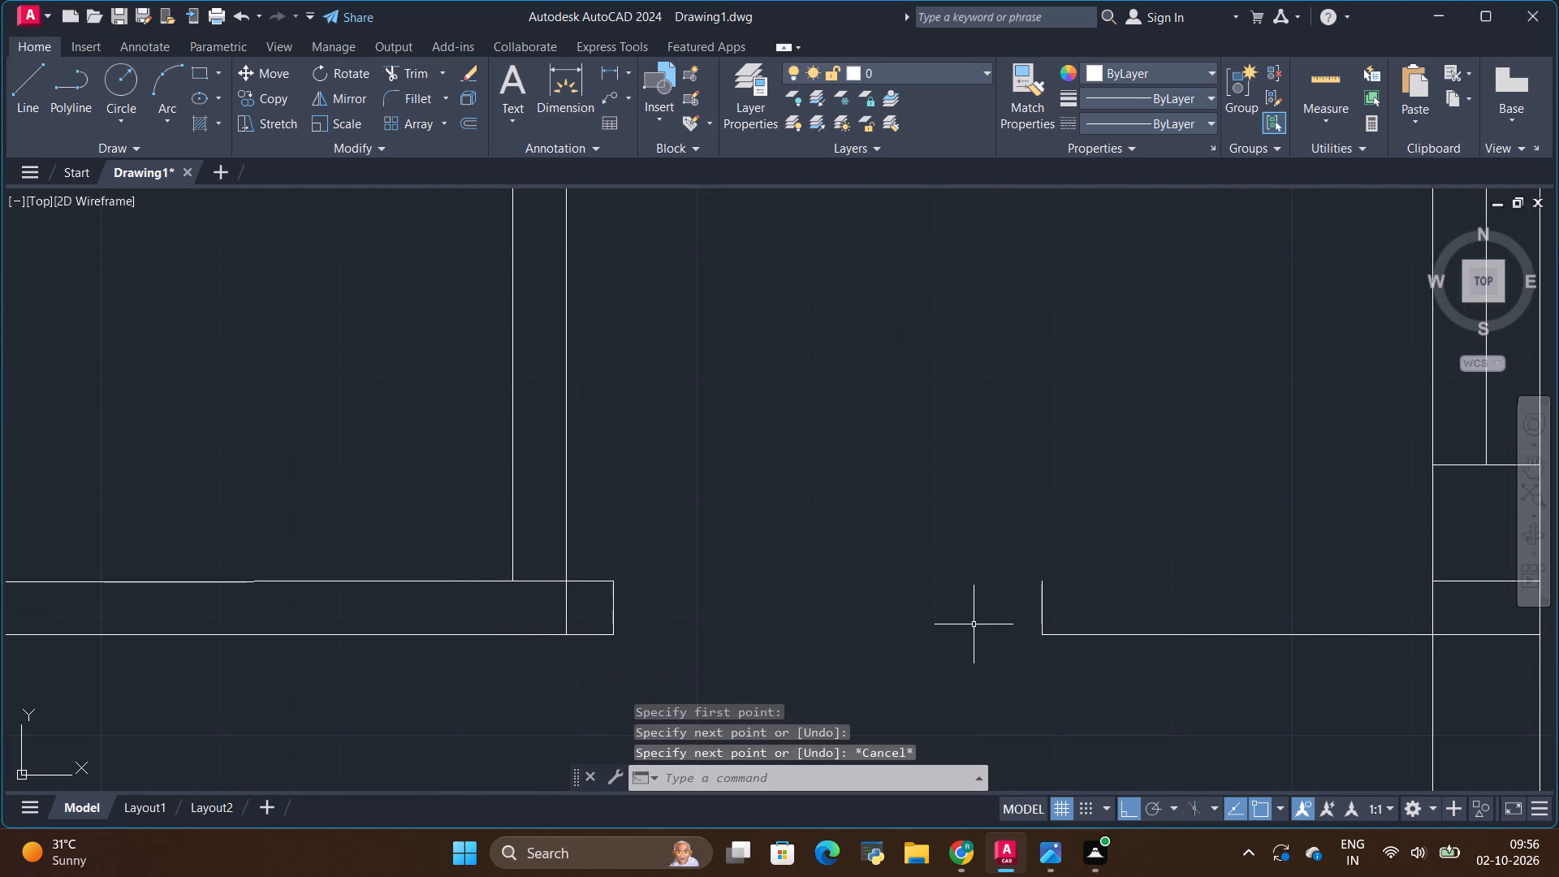
left_click(1037, 582)
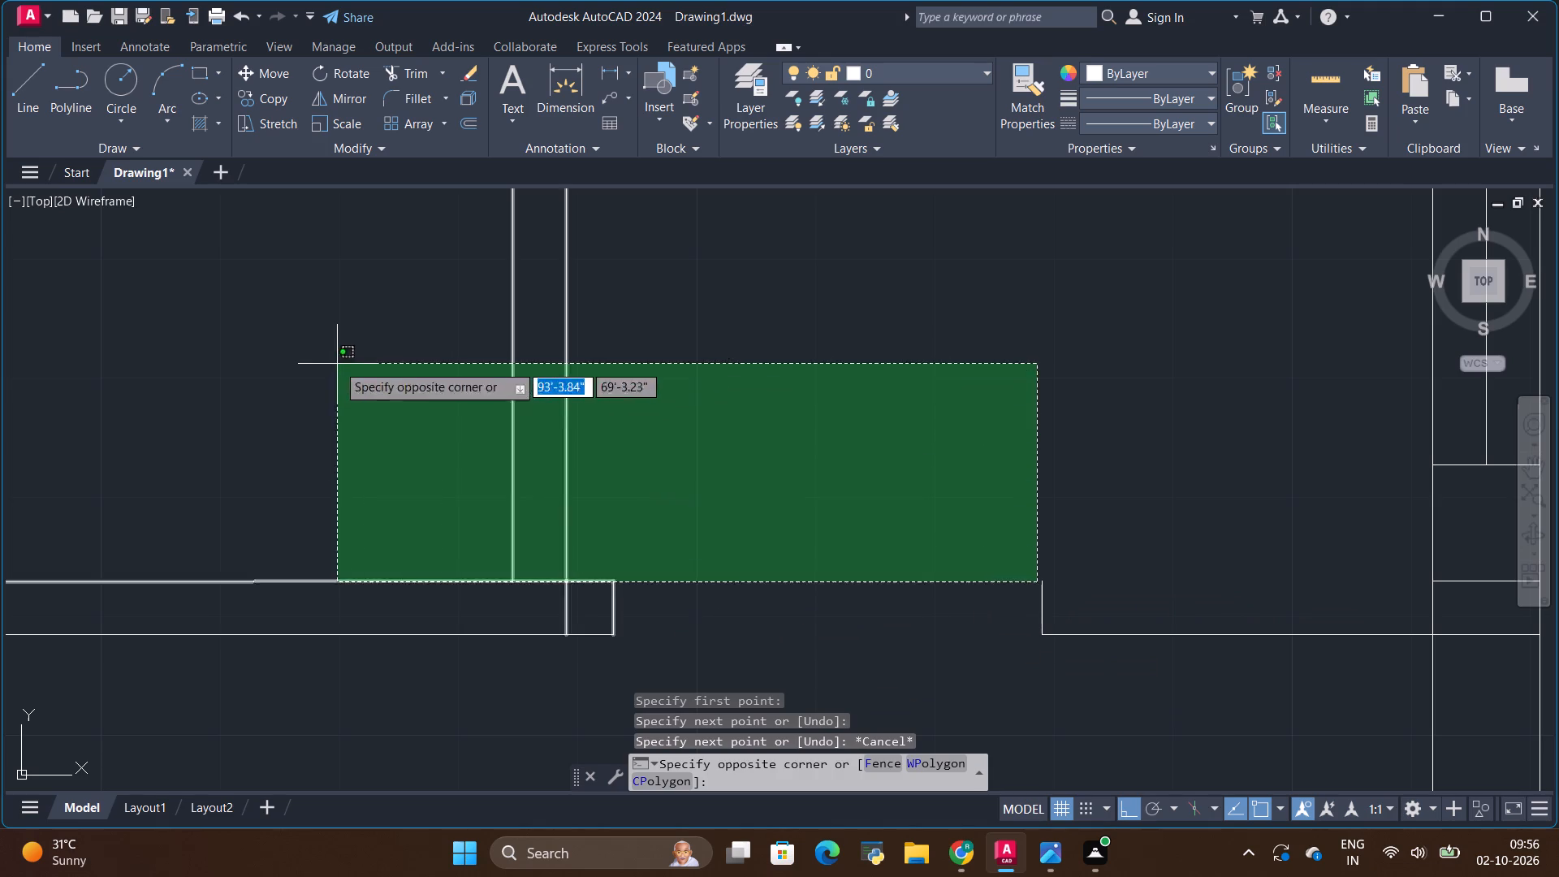
left_click(836, 447)
left_click(33, 80)
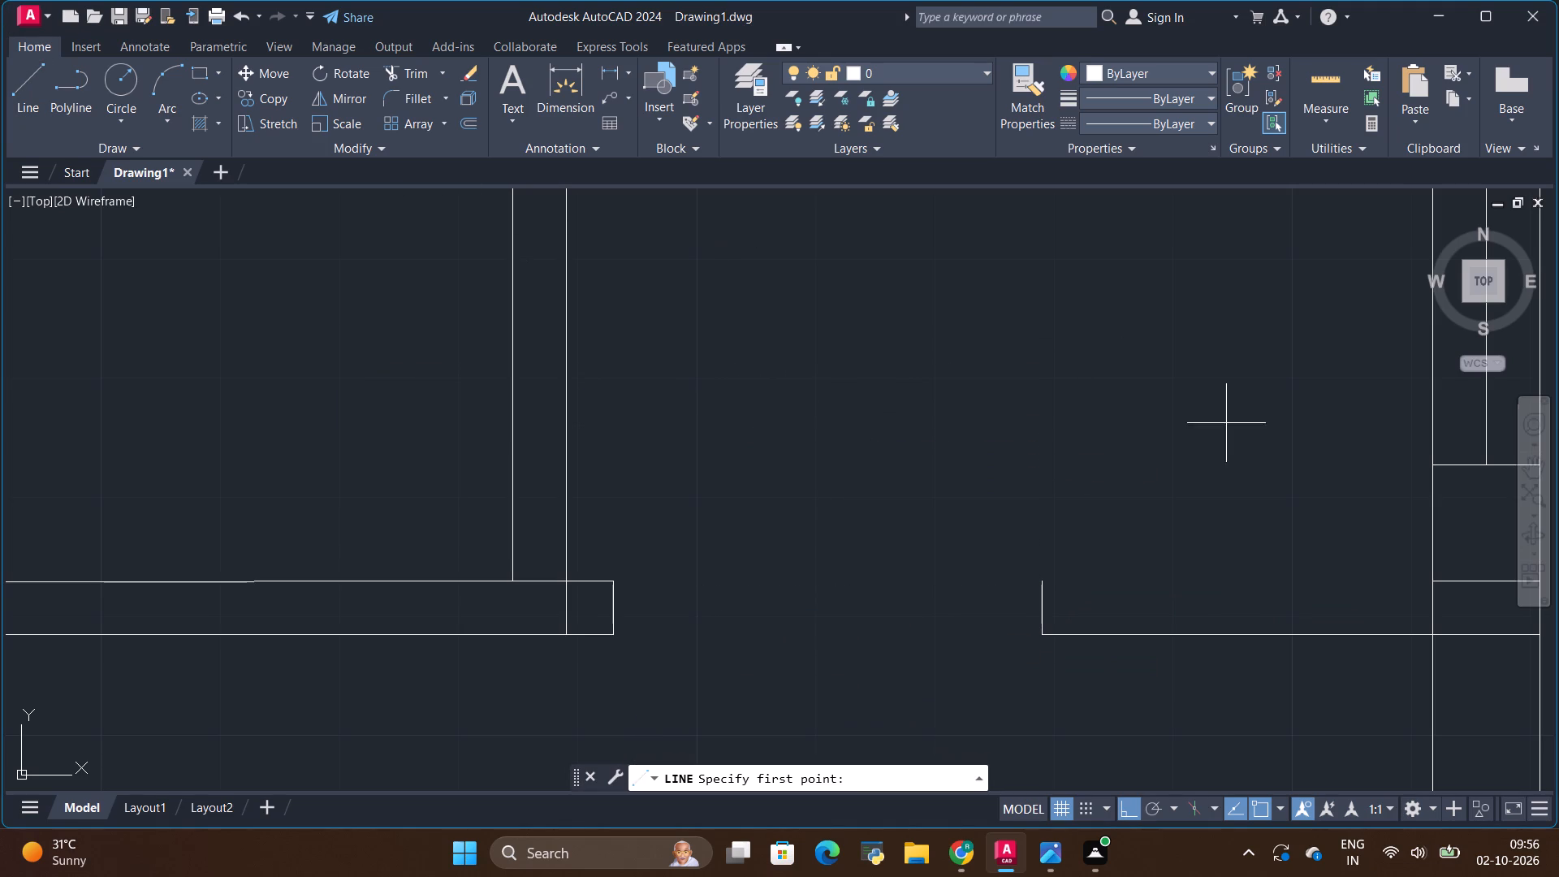
left_click(1048, 581)
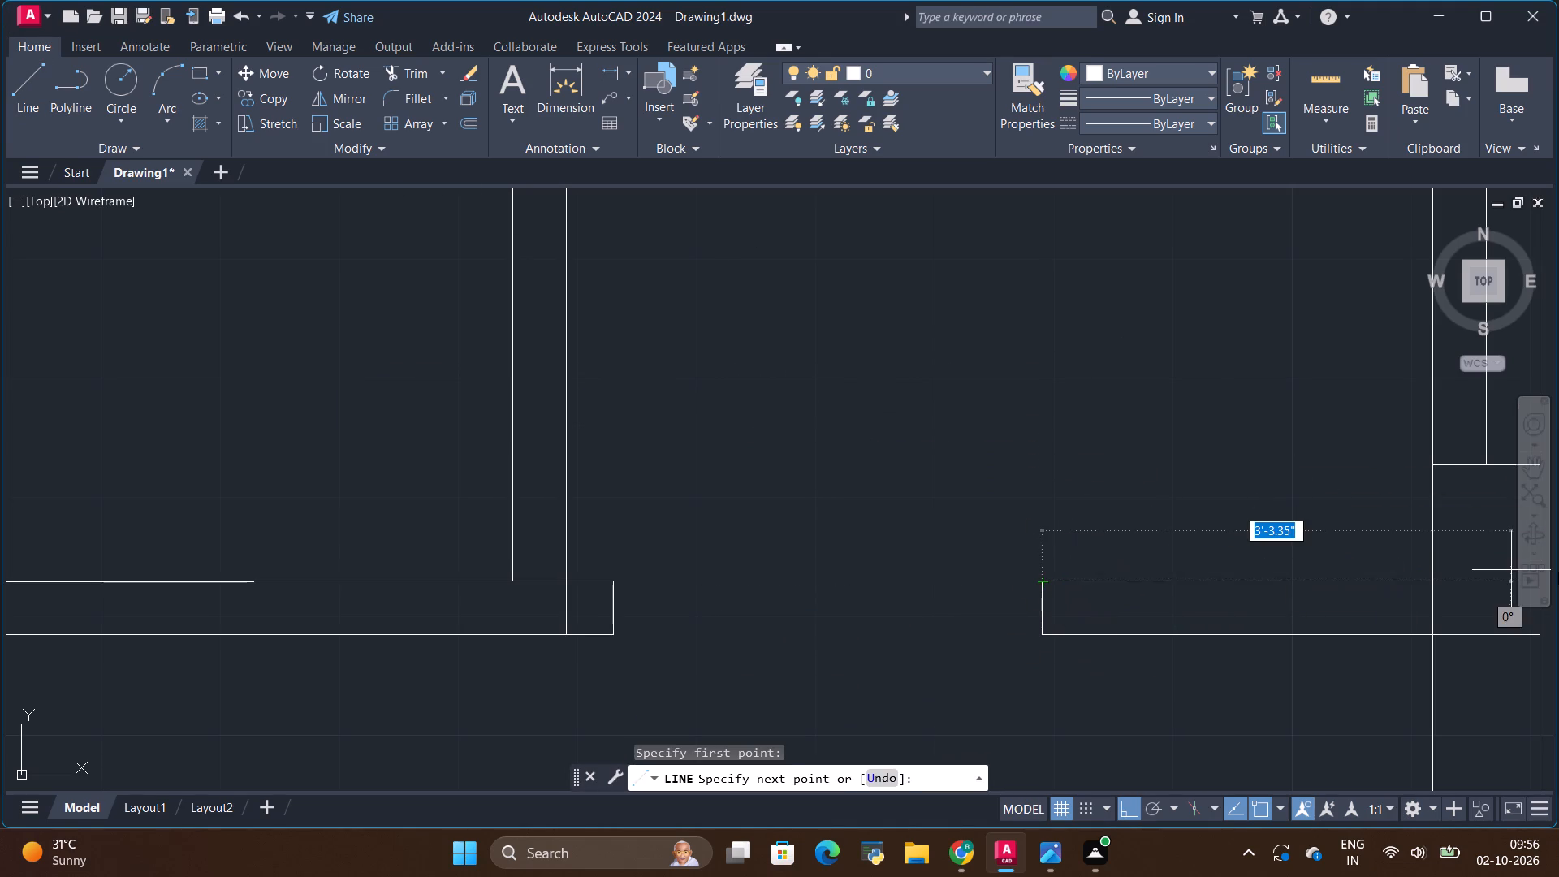
left_click(1449, 576)
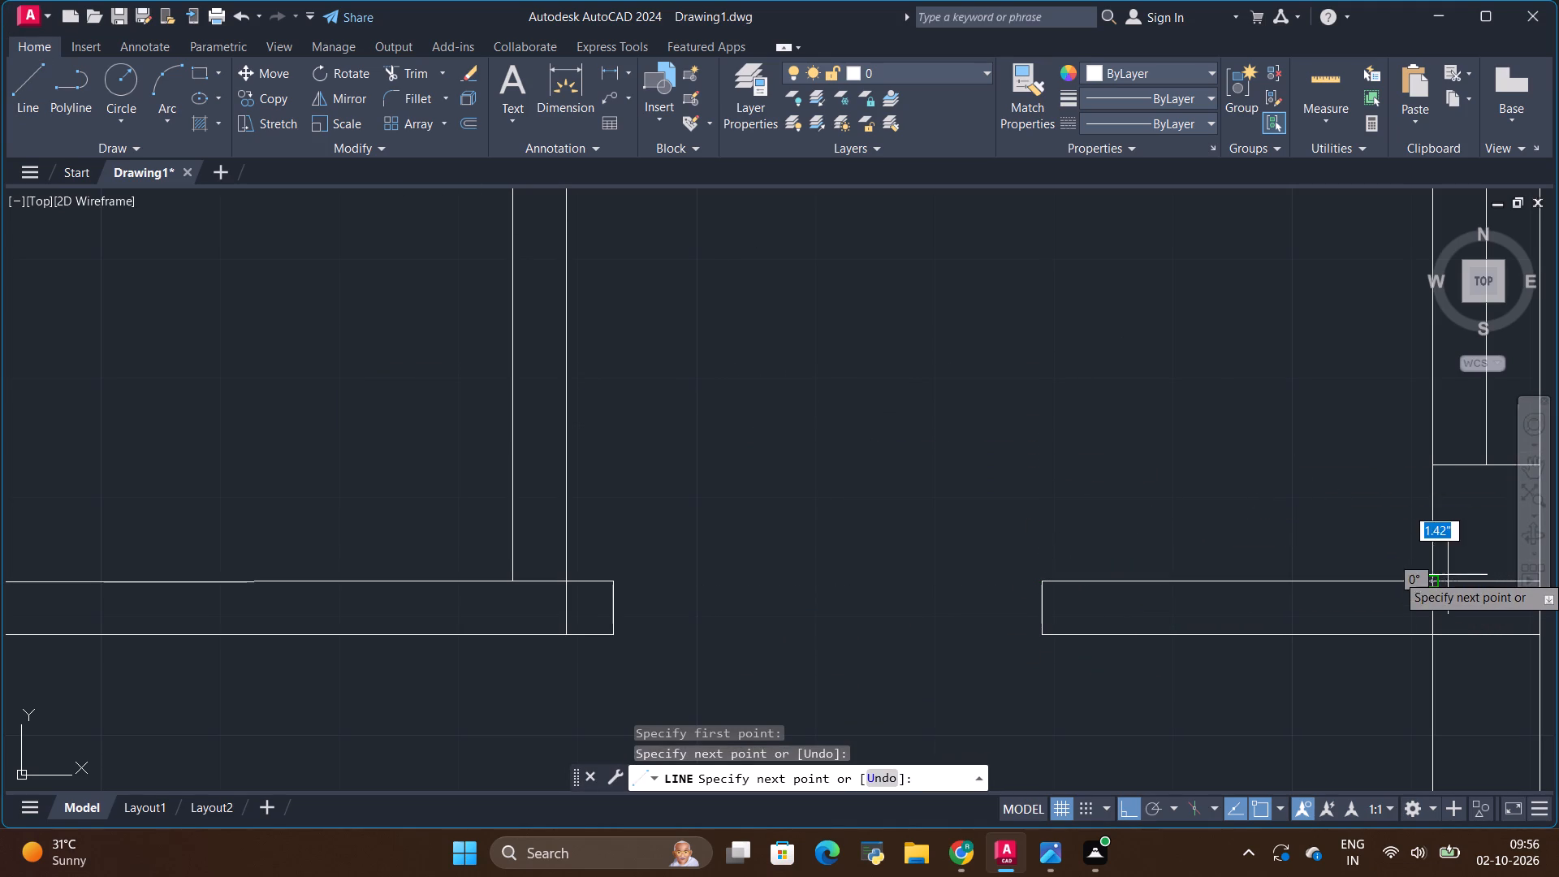
key("Escape")
Compare the drawn plan with the reference image, examining the remaining door positions.
scroll(1207, 575, "down", 2)
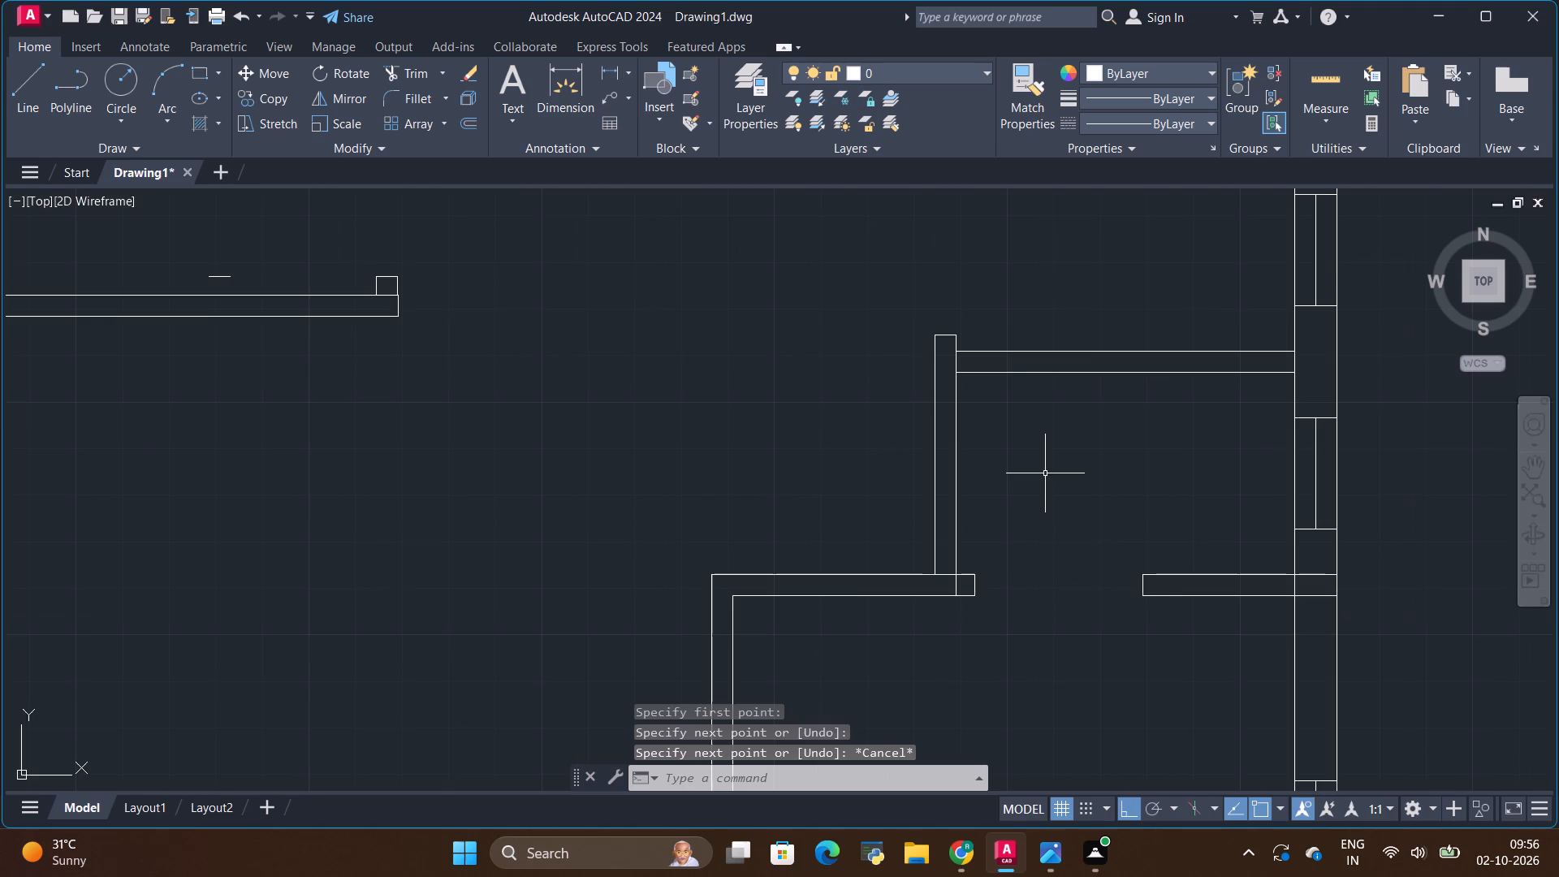
scroll(1045, 471, "down", 1)
scroll(1057, 602, "up", 1)
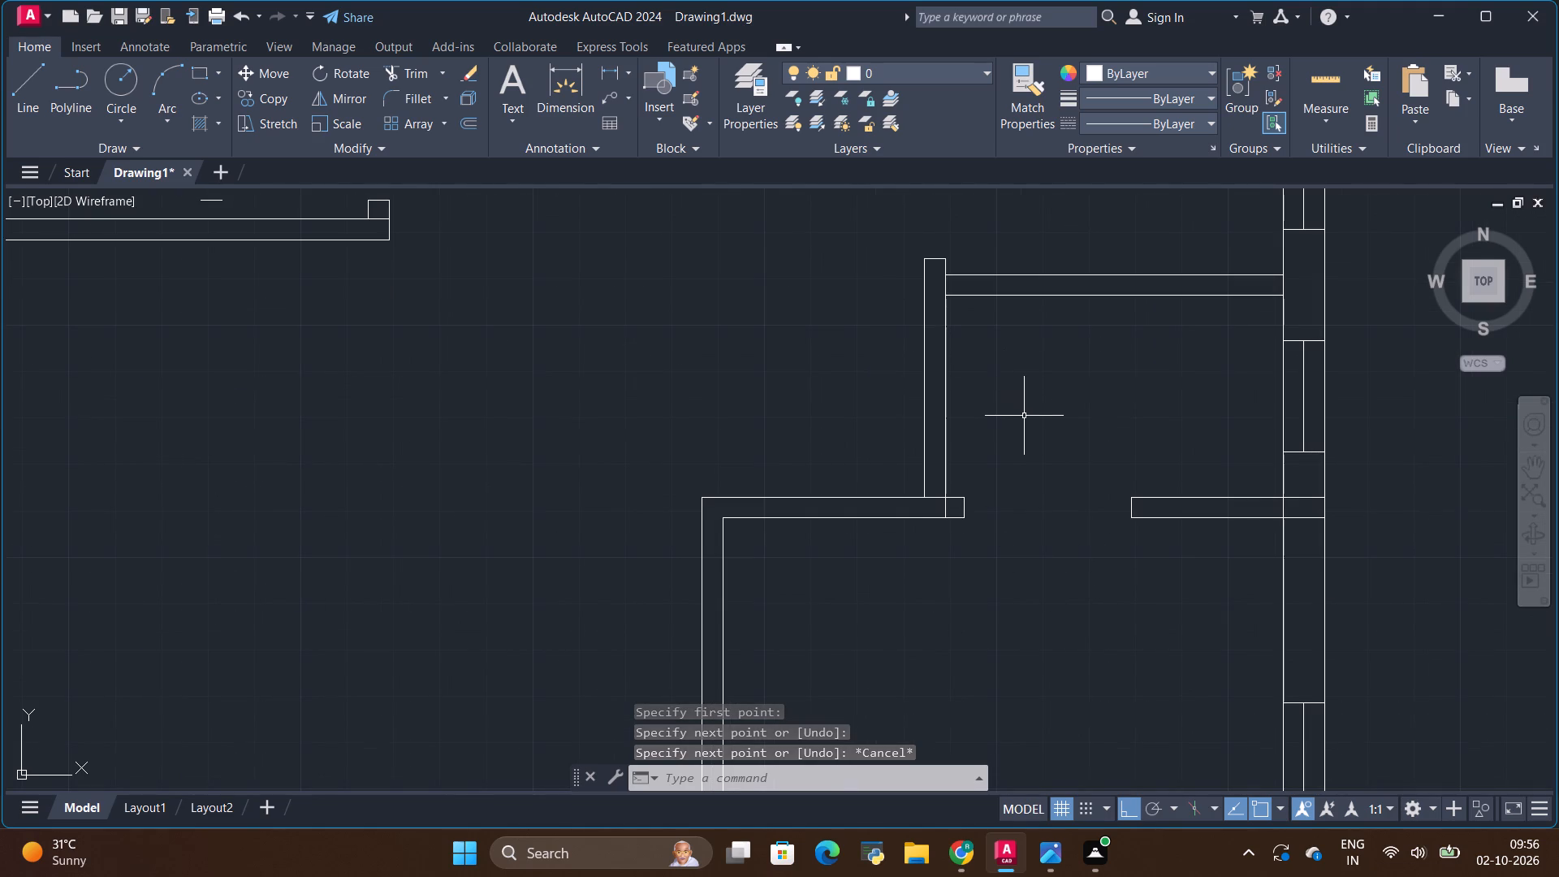
key("alt+Tab")
key("alt+Tab")
scroll(1026, 420, "down", 2)
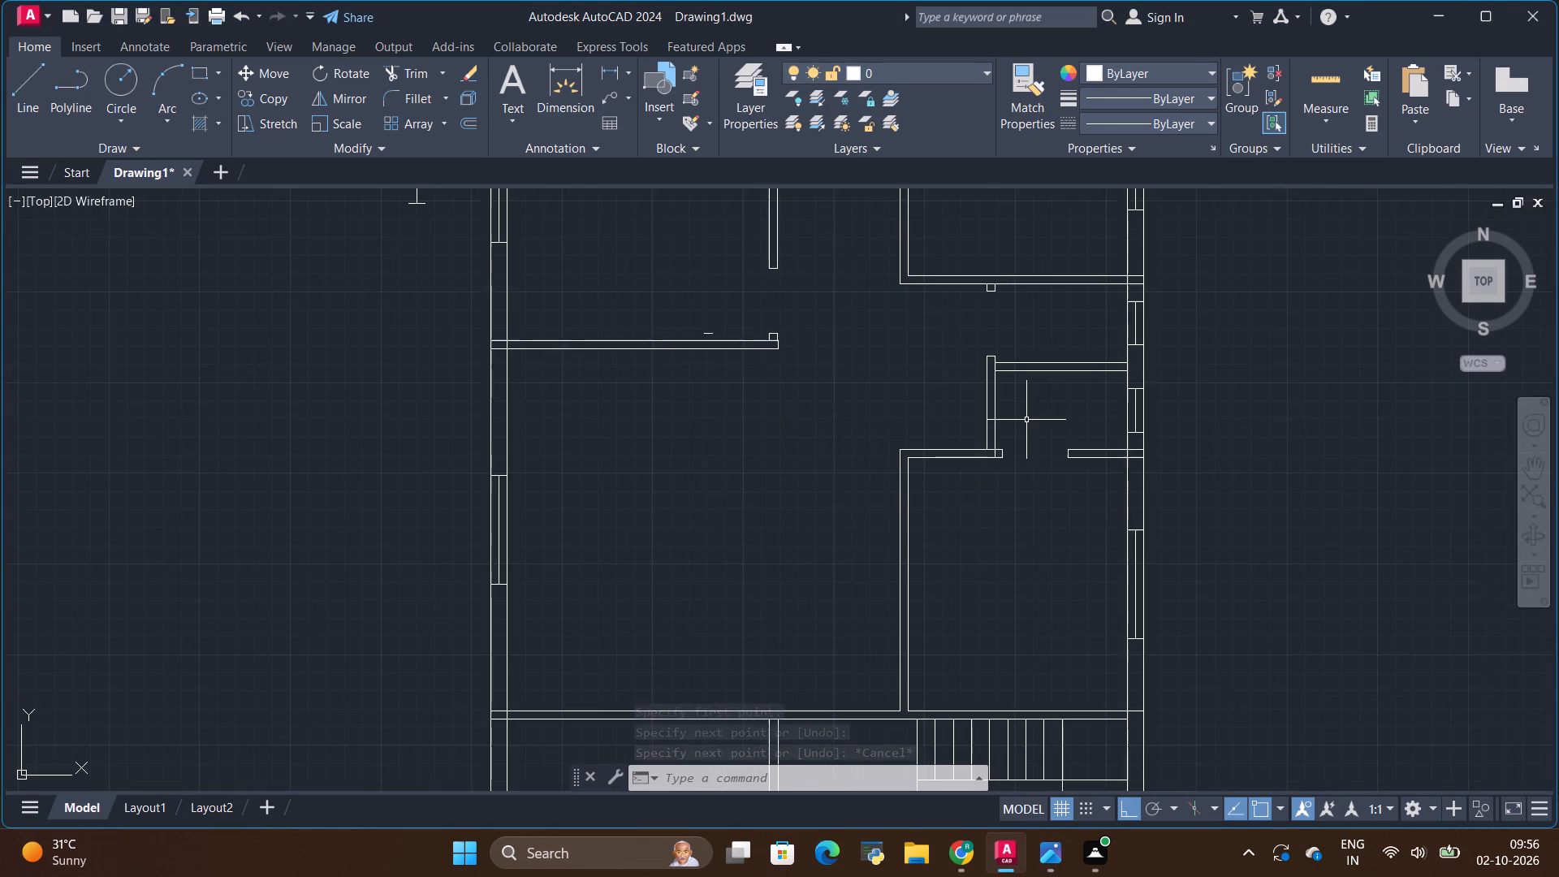
scroll(1026, 420, "down", 1)
key("alt+Tab")
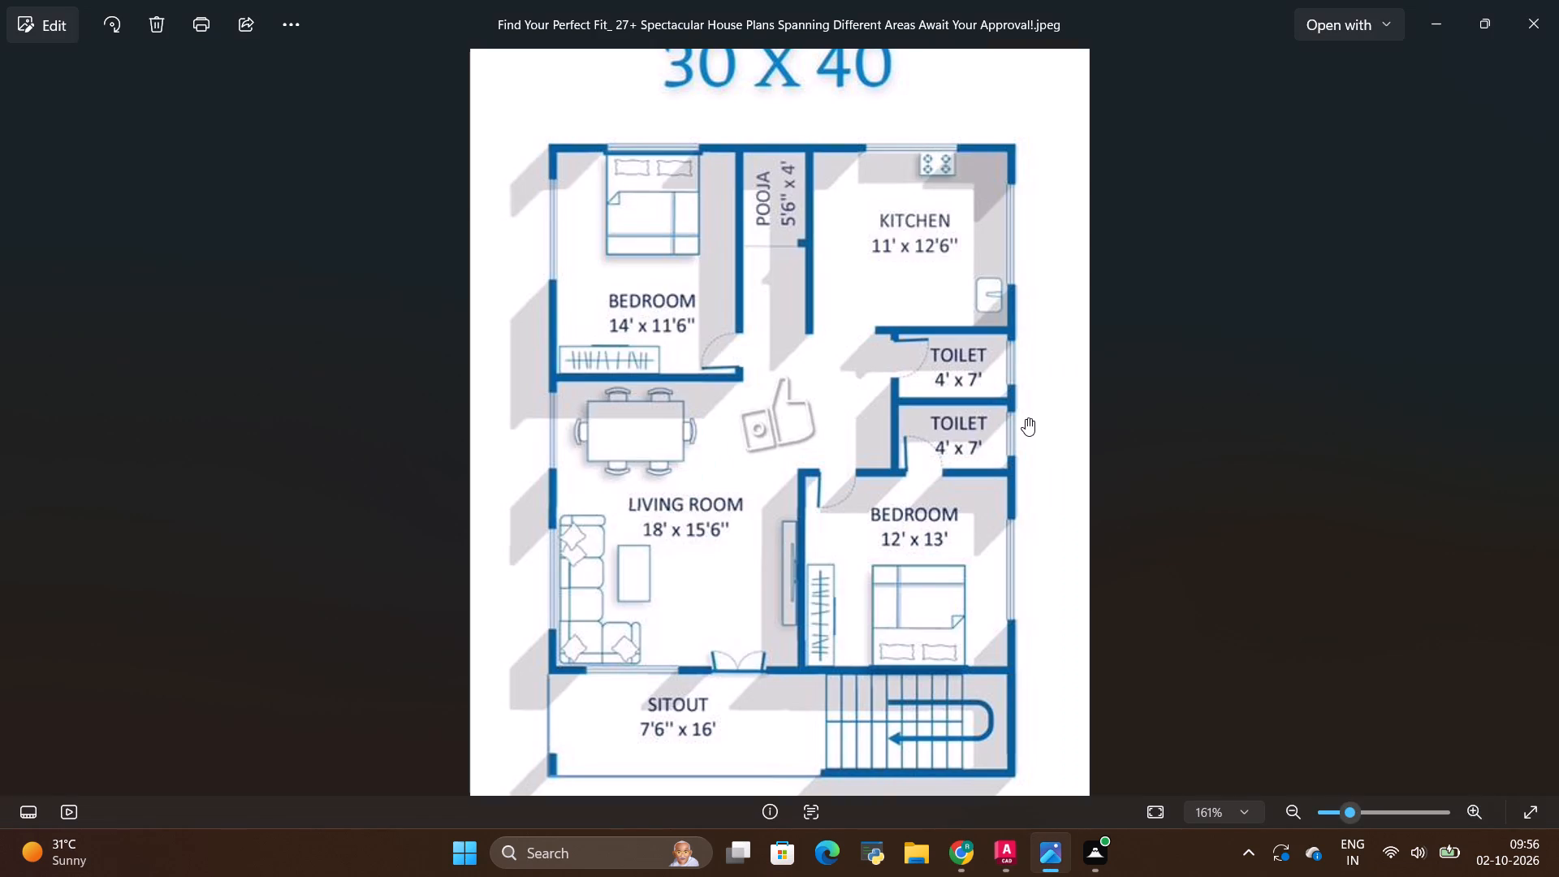
key("alt+Tab")
scroll(996, 401, "down", 1)
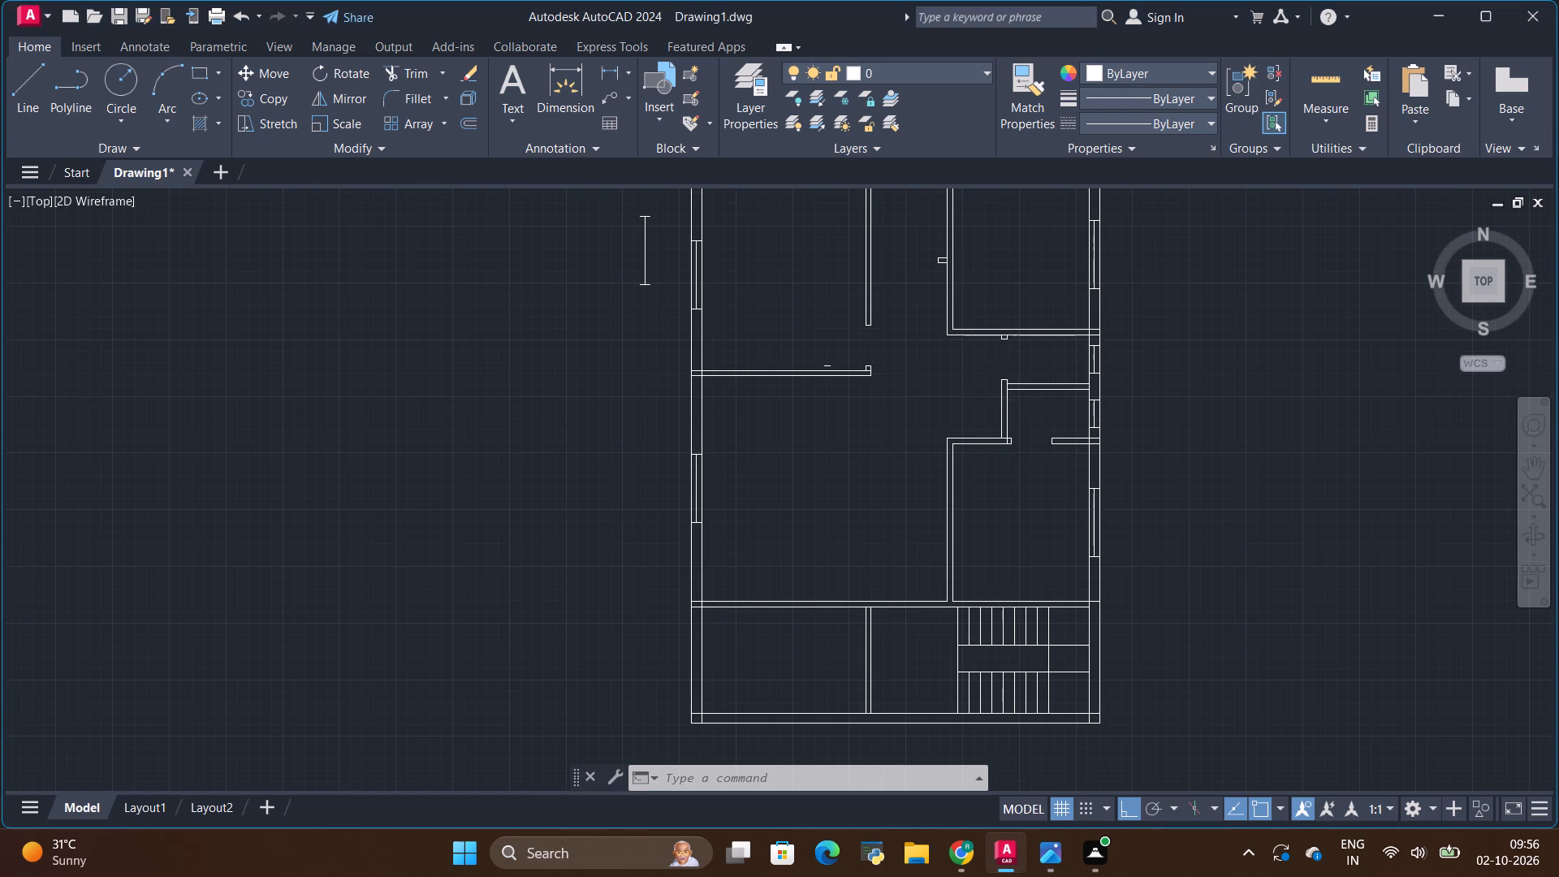
key("alt+Tab")
key("alt+Tab")
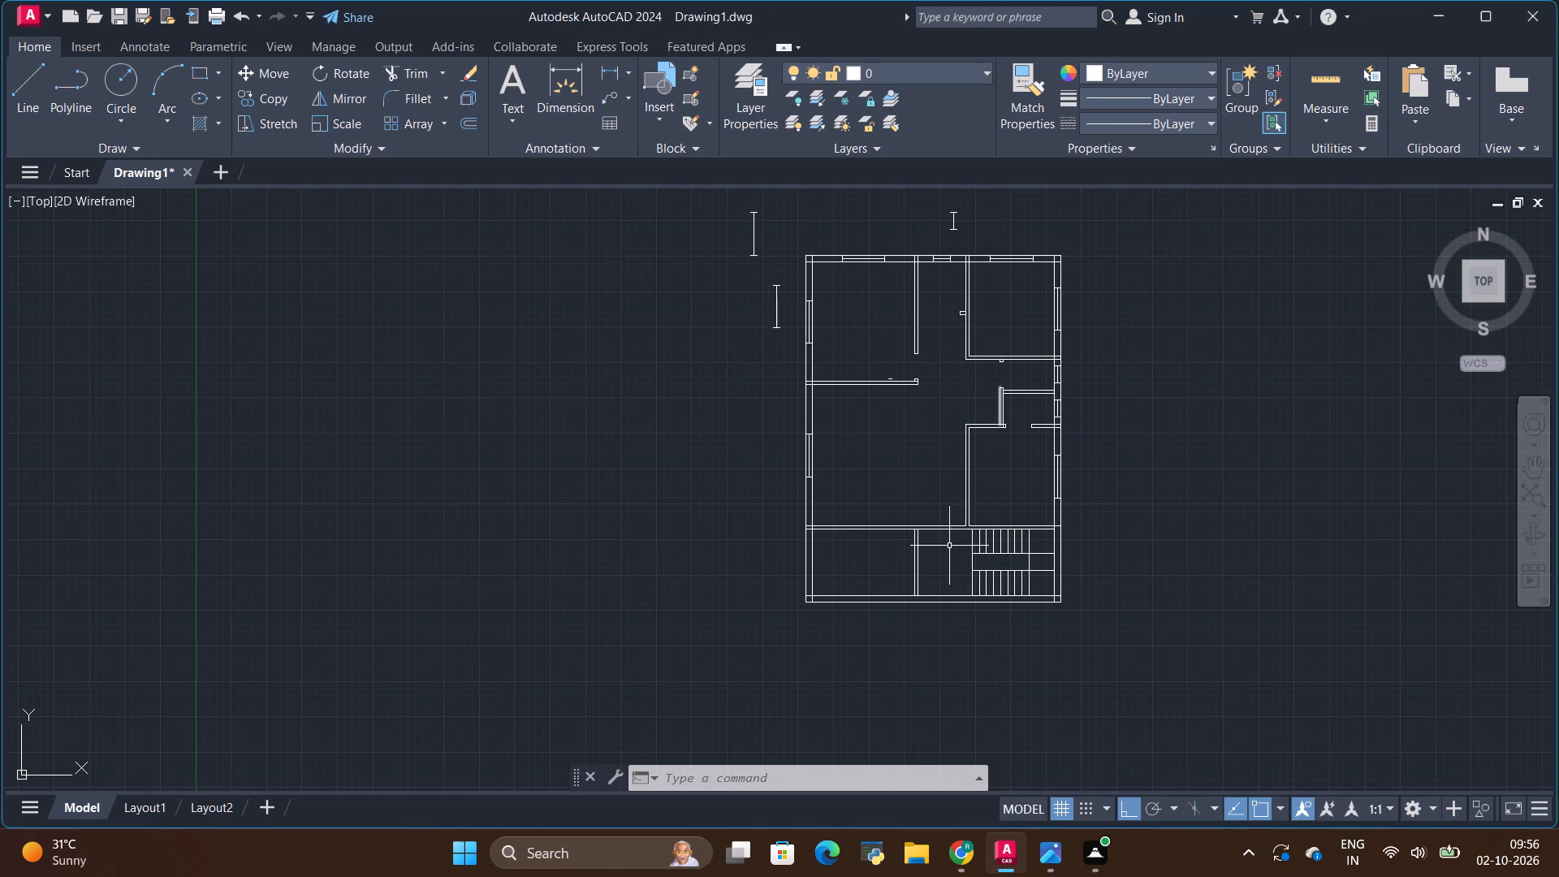
key("alt+Tab")
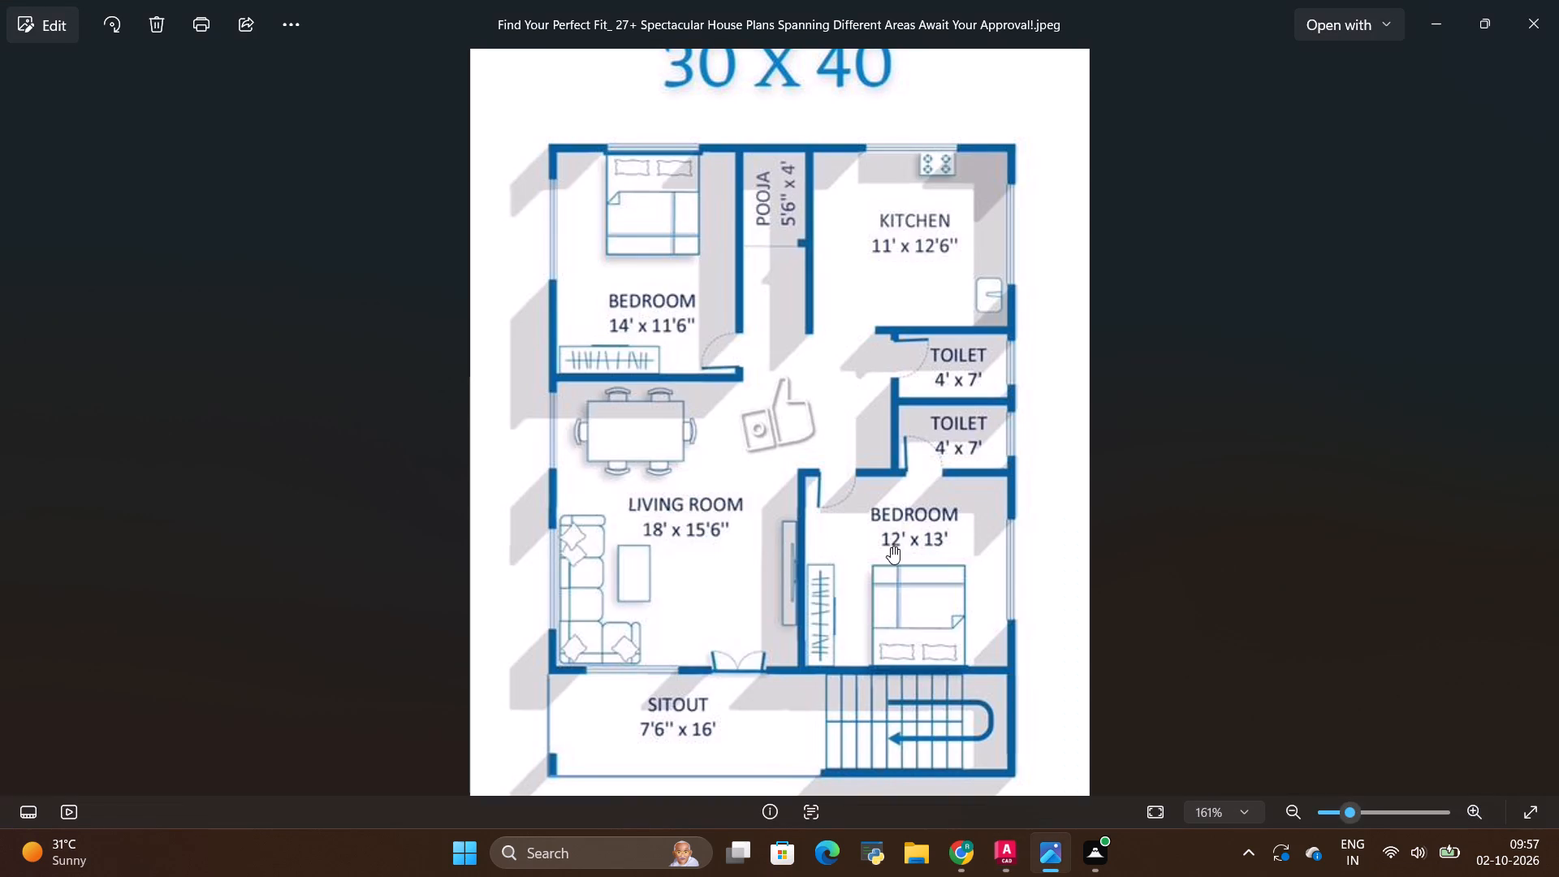
key("alt+Tab")
Draw a short vertical line across the living room's bottom wall, in line with the left face of the sitout's partition wall.
scroll(875, 529, "up", 2)
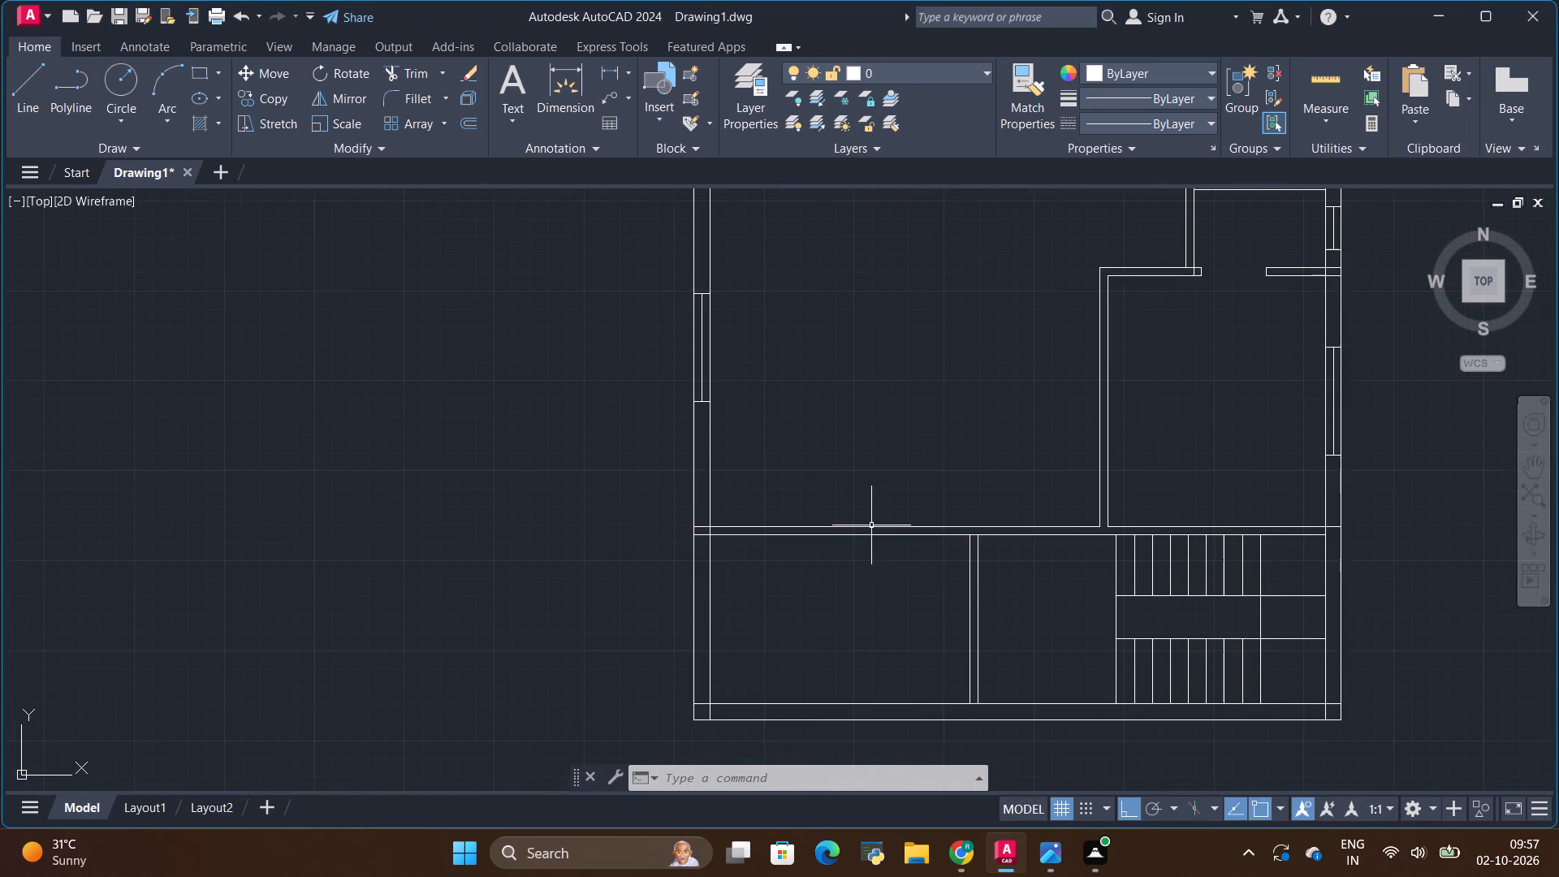
scroll(944, 540, "up", 2)
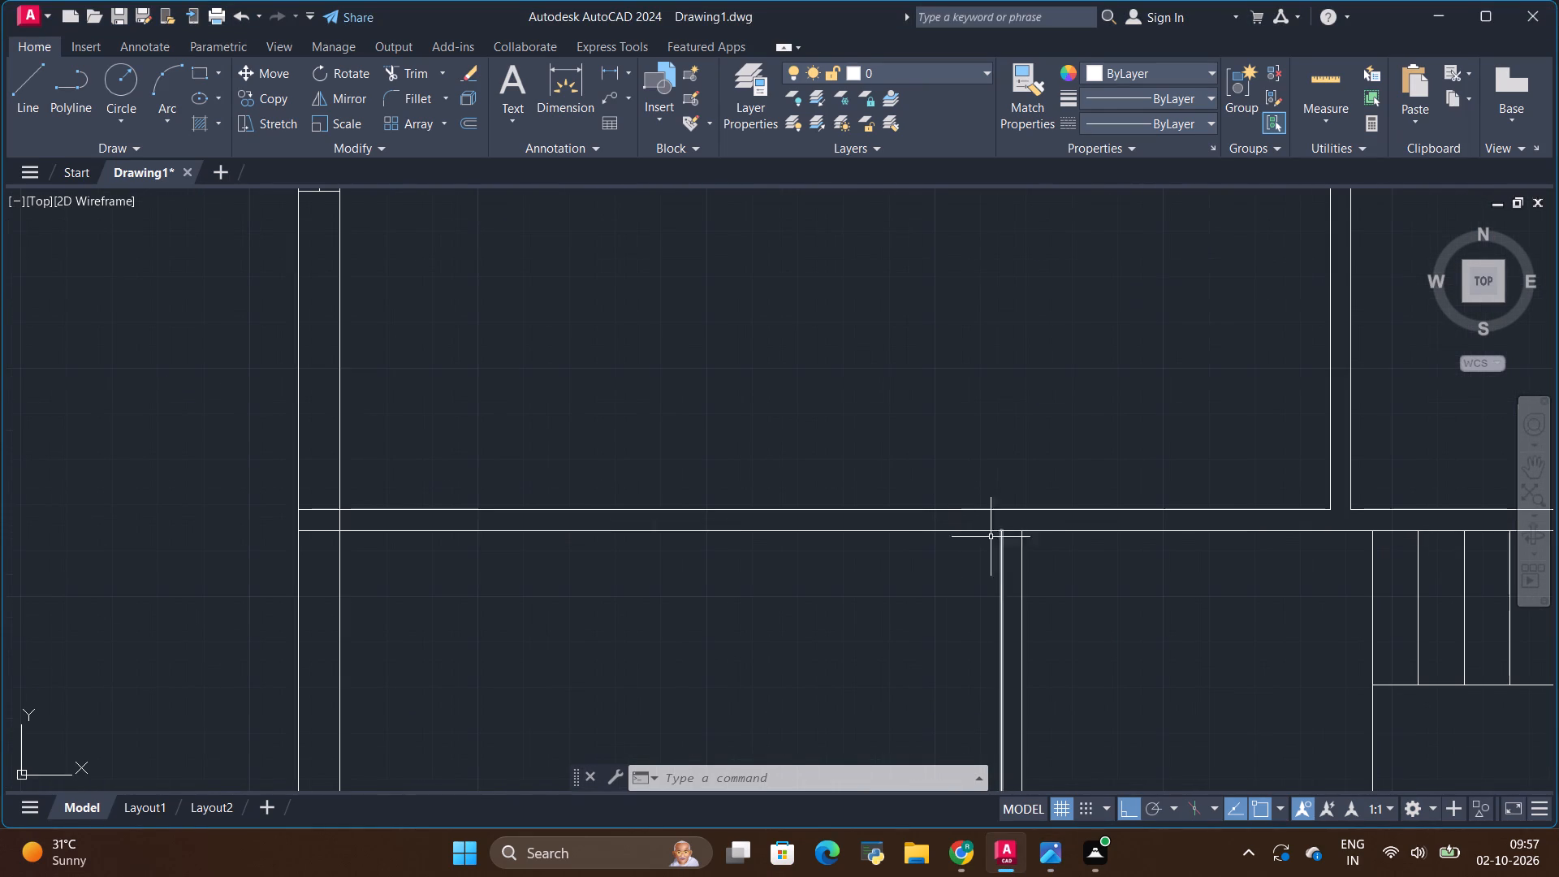
left_click(24, 84)
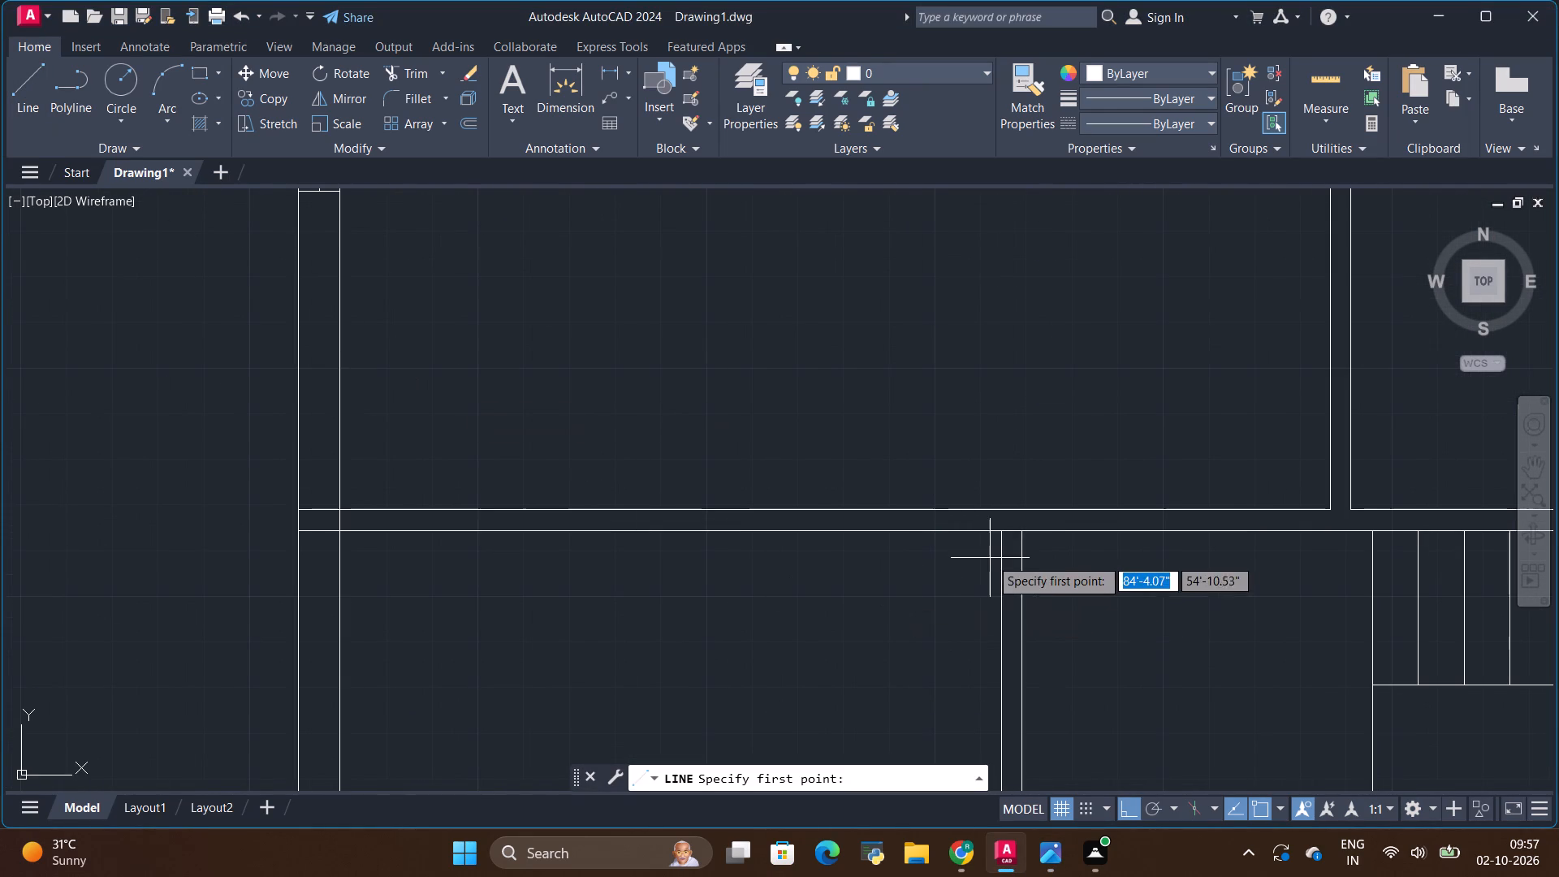
scroll(990, 556, "up", 1)
left_click(1004, 516)
left_click(1004, 483)
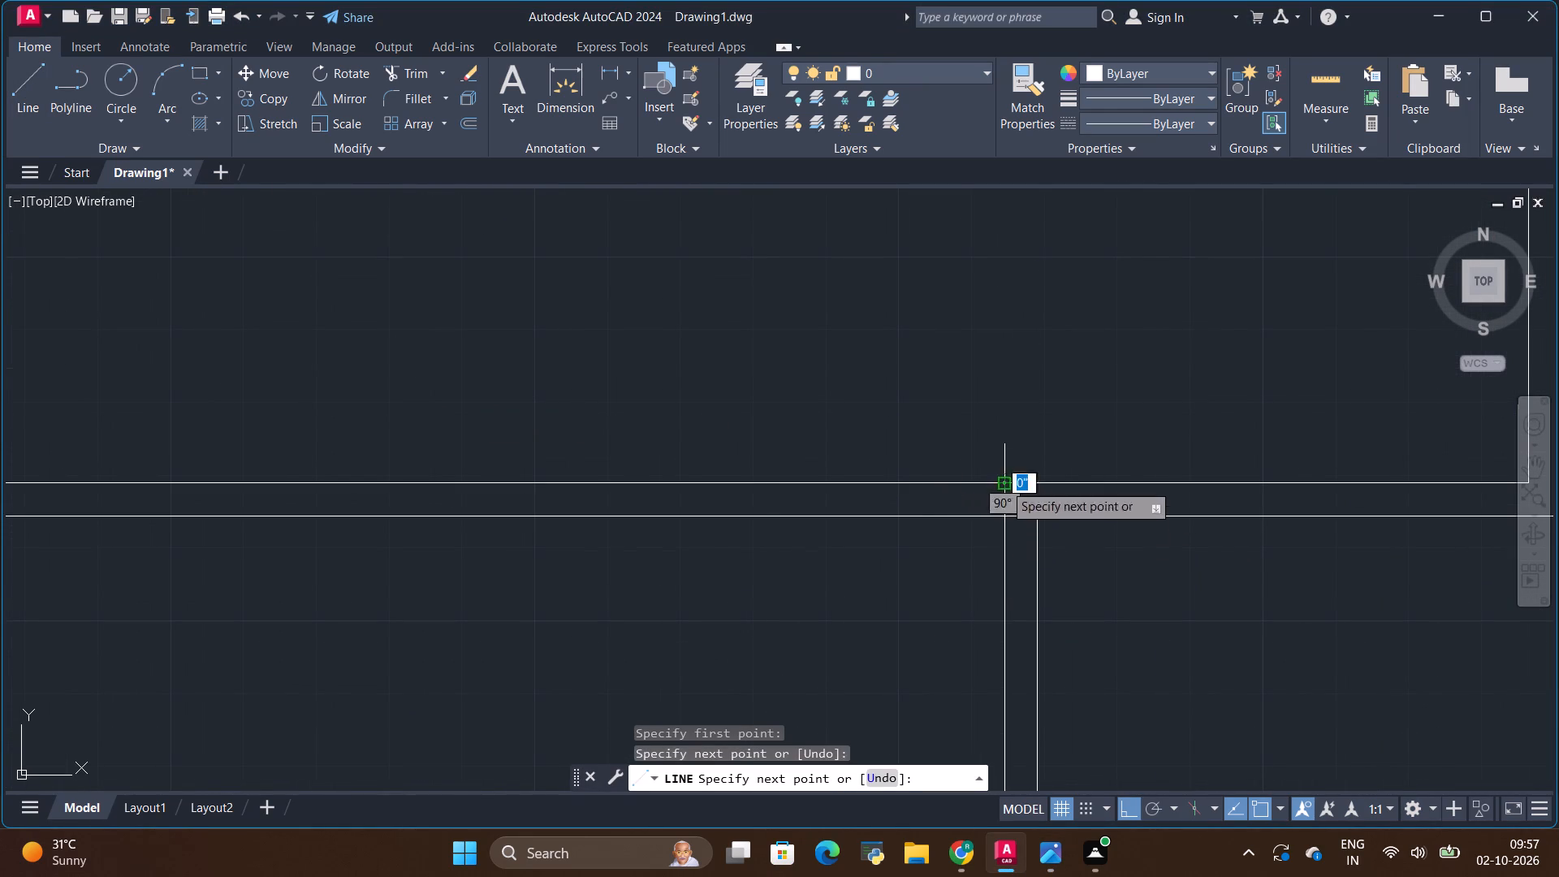
key("Escape")
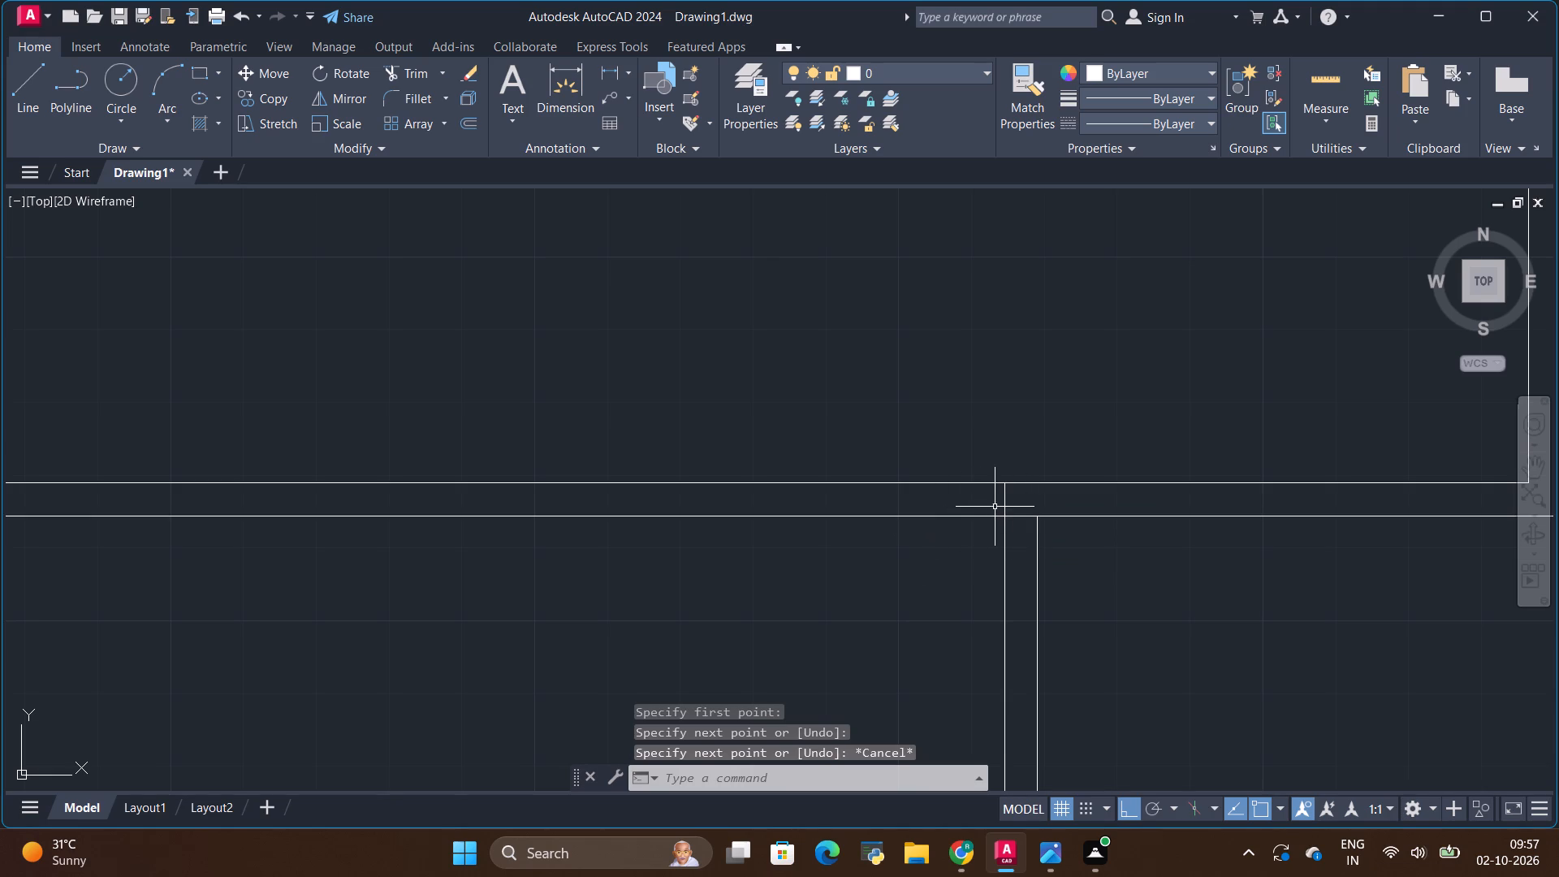
Copy the short vertical line 4" to the left along the living room's bottom wall to mark the main door's right jamb.
left_click(1004, 503)
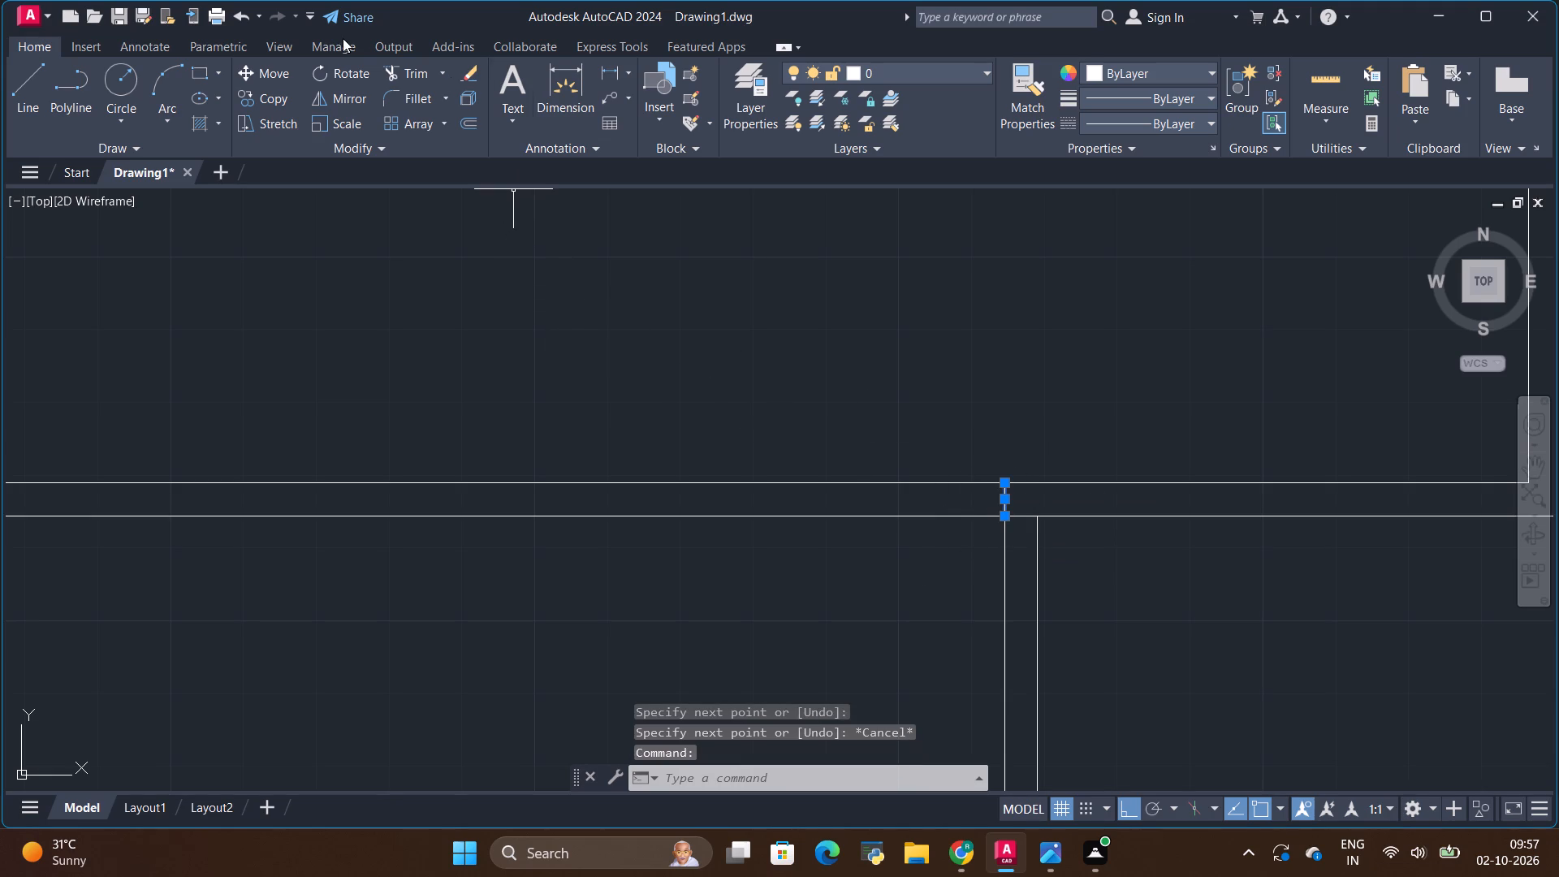
left_click(263, 93)
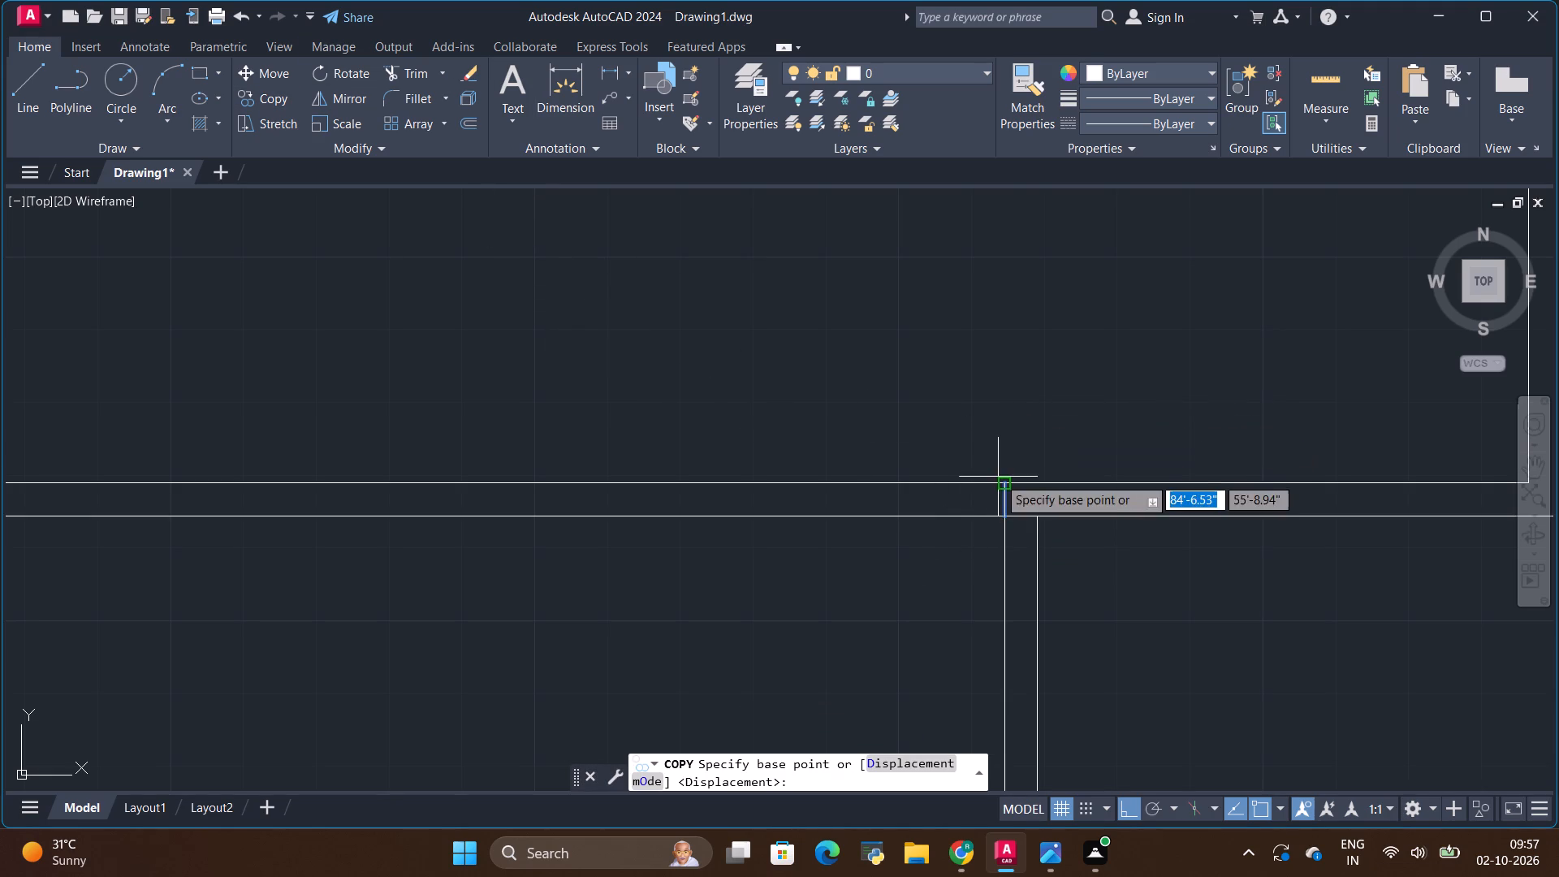
scroll(998, 477, "up", 2)
left_click(1007, 533)
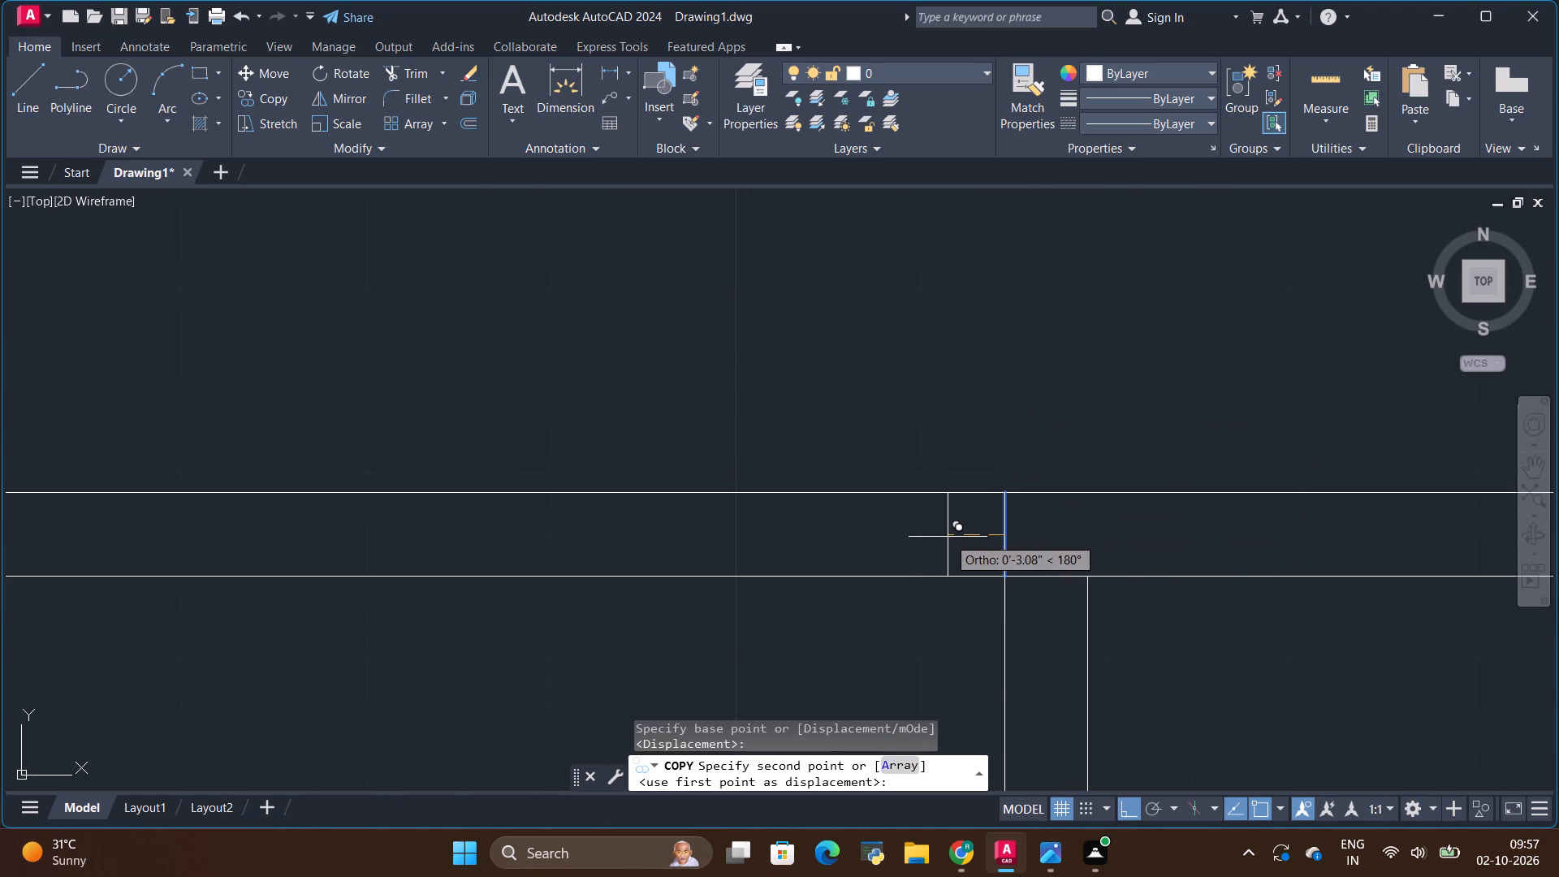
key("BackSpace")
key("4")
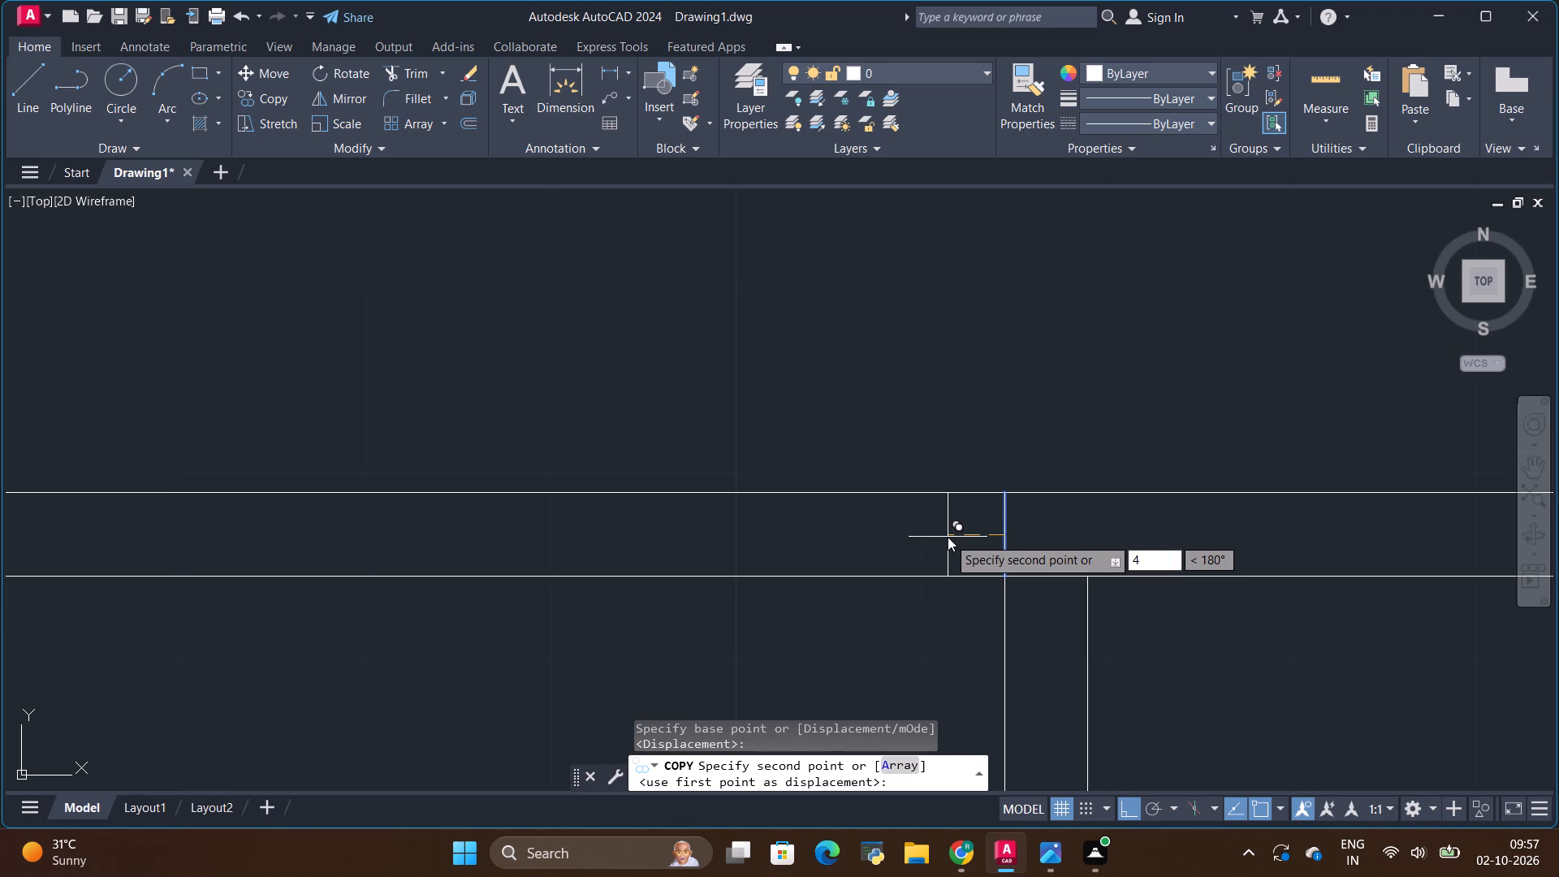
key("shift+quotedbl")
key("Return")
Copy the reference line 3'4" to the left along the living room's bottom wall to mark the main door's left jamb.
key("BackSpace")
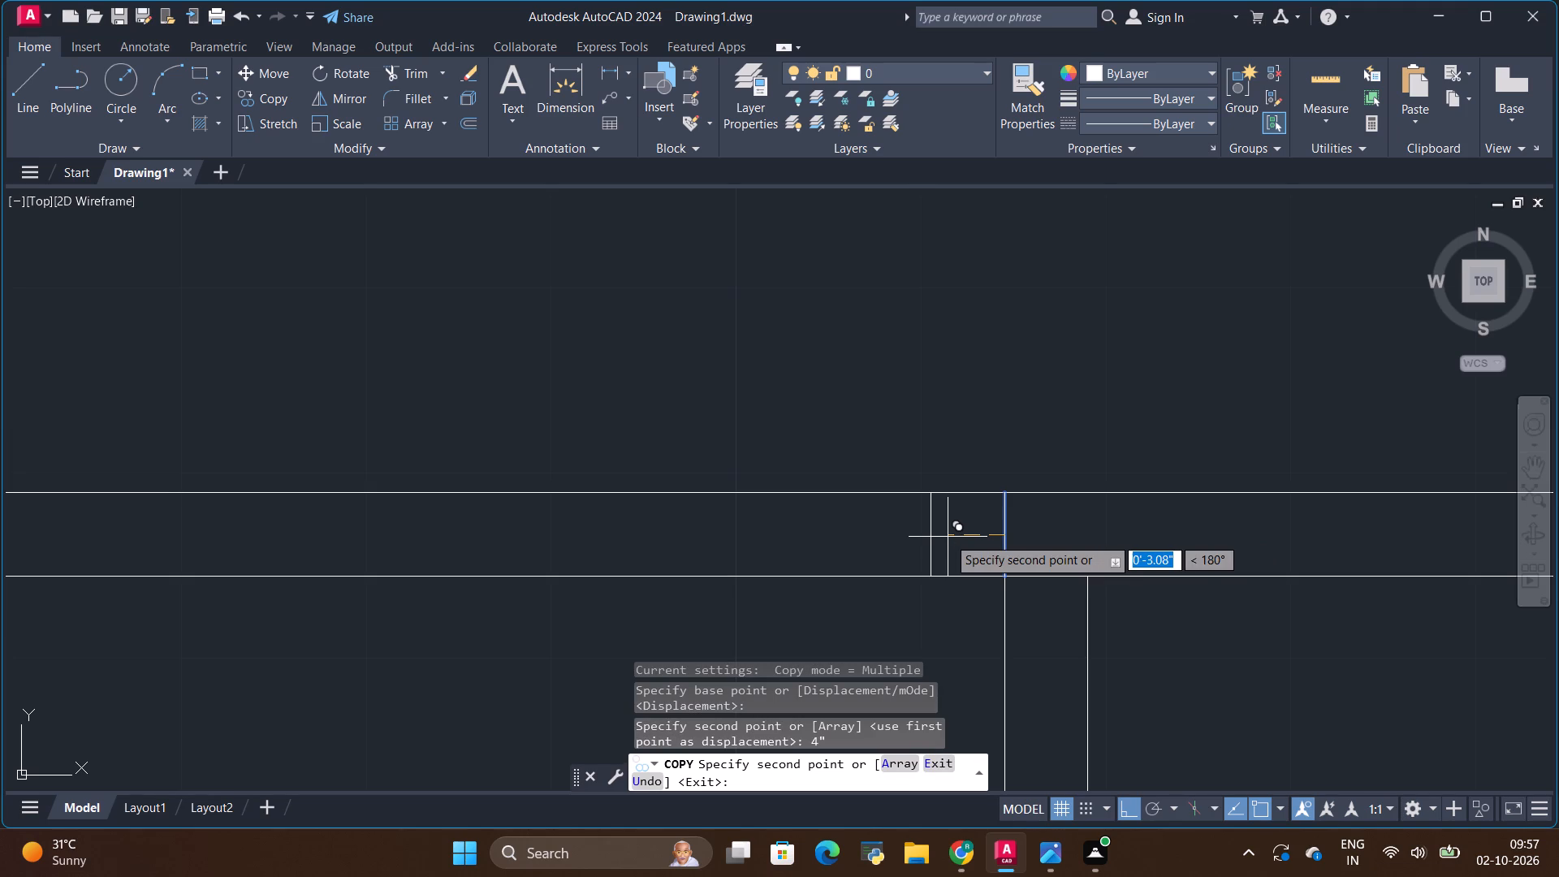
type("3'4")
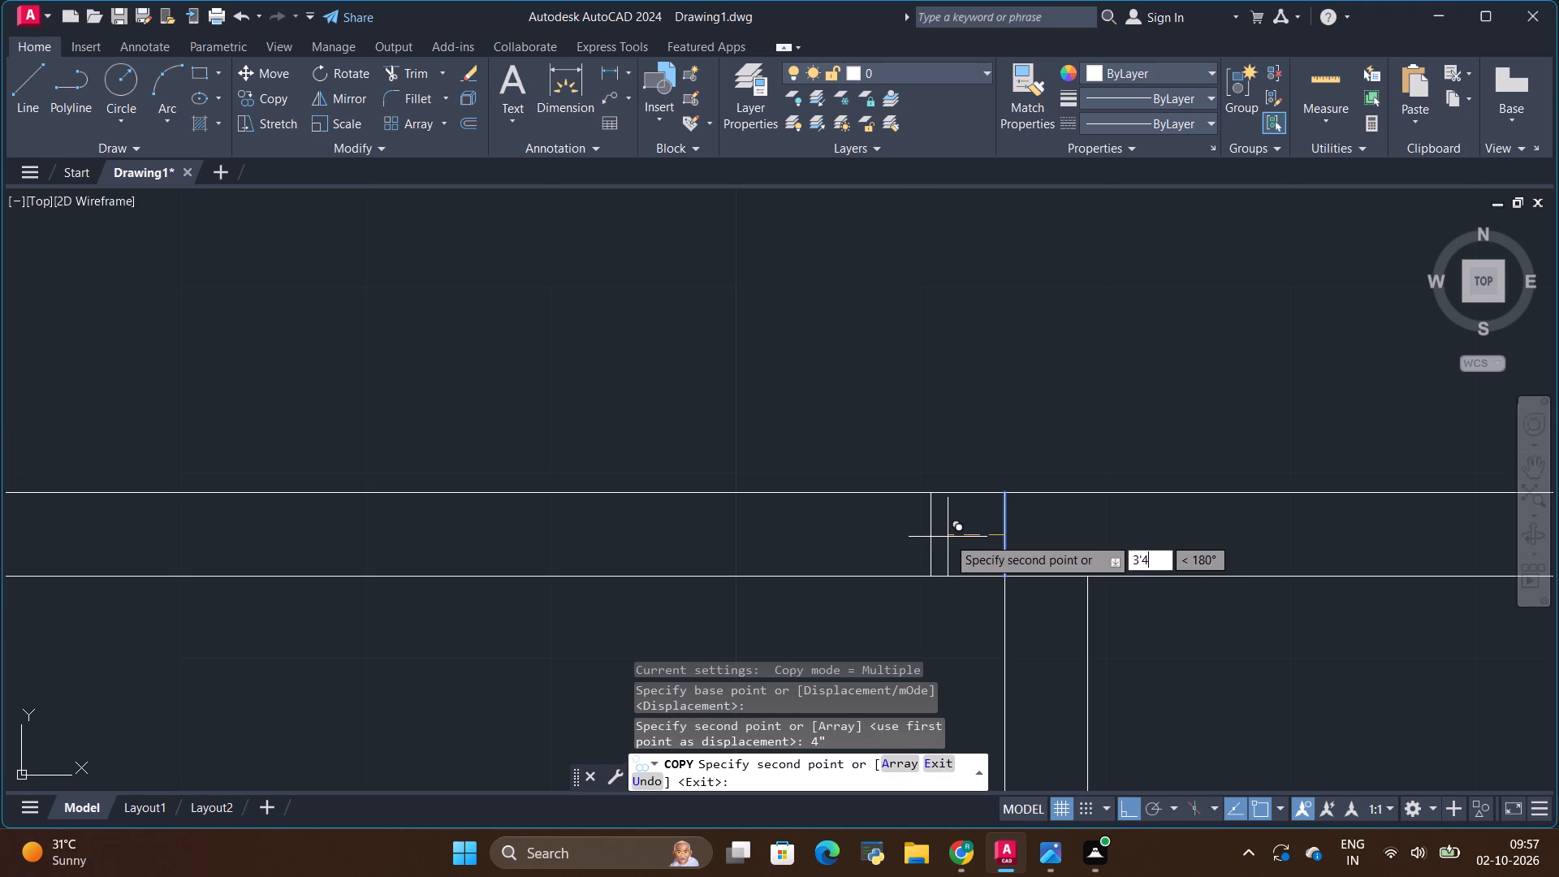
key("shift+quotedbl")
key("Return")
key("Escape")
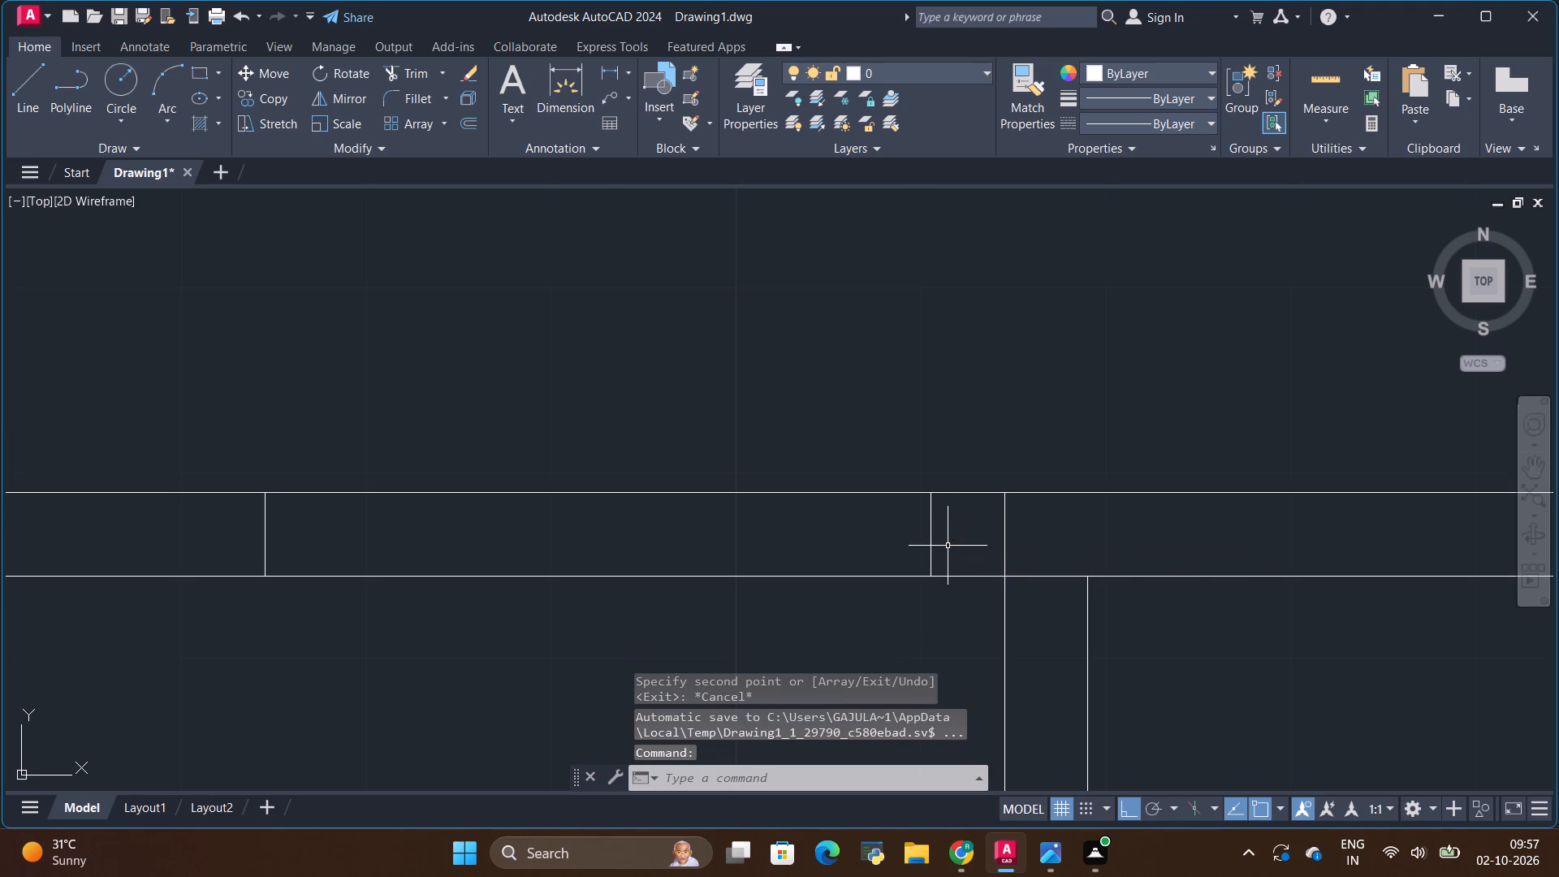
Draw a line along the bottom wall's lower edge from the left outer wall's inner face to the main door's left jamb.
scroll(926, 487, "down", 4)
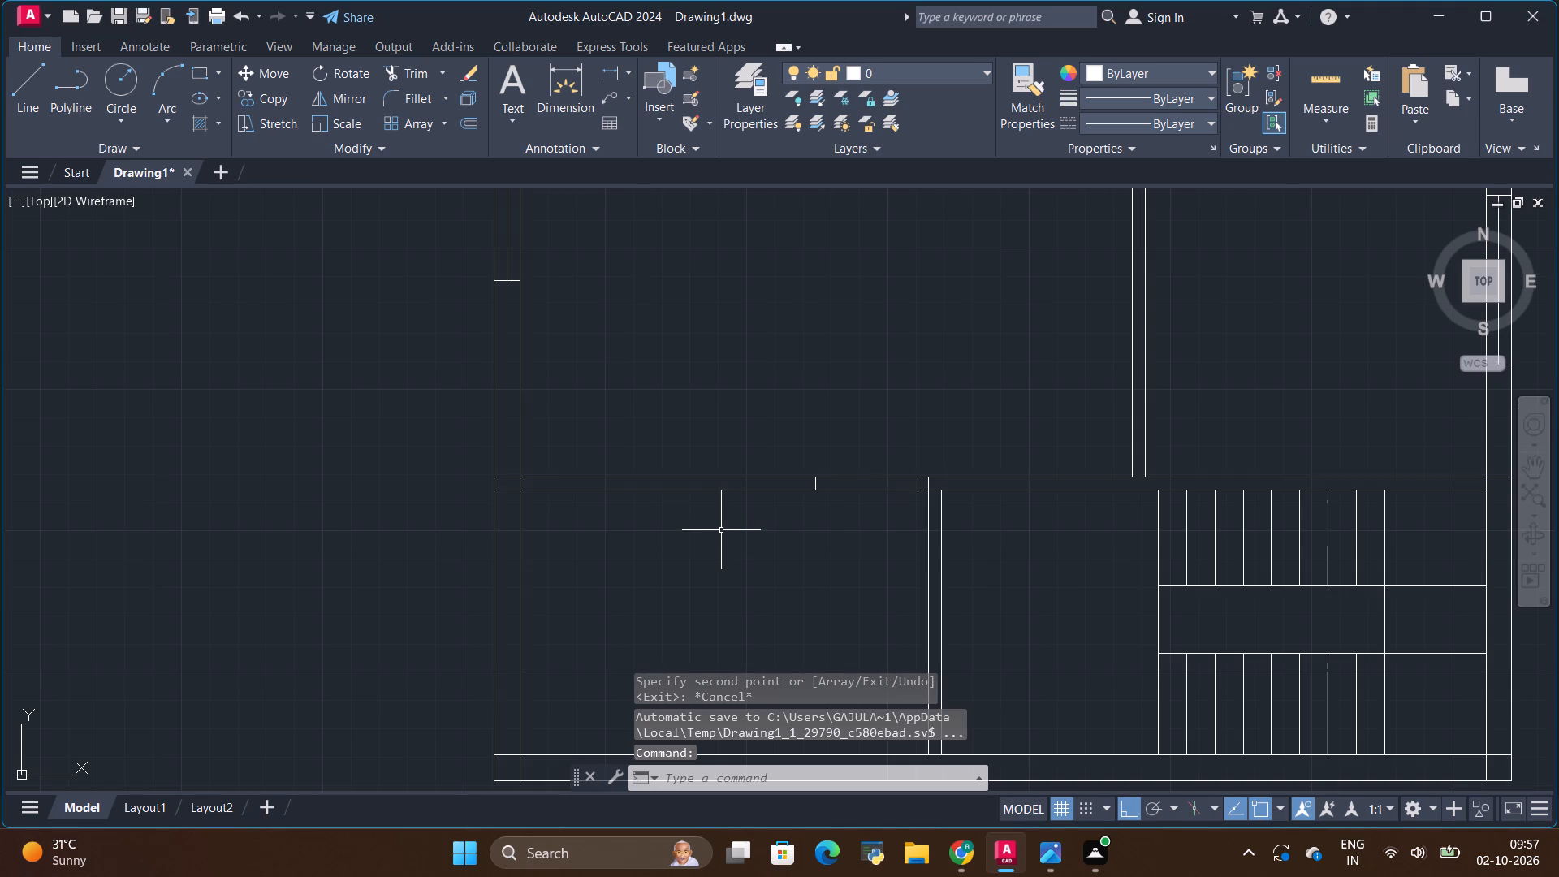
left_click(27, 90)
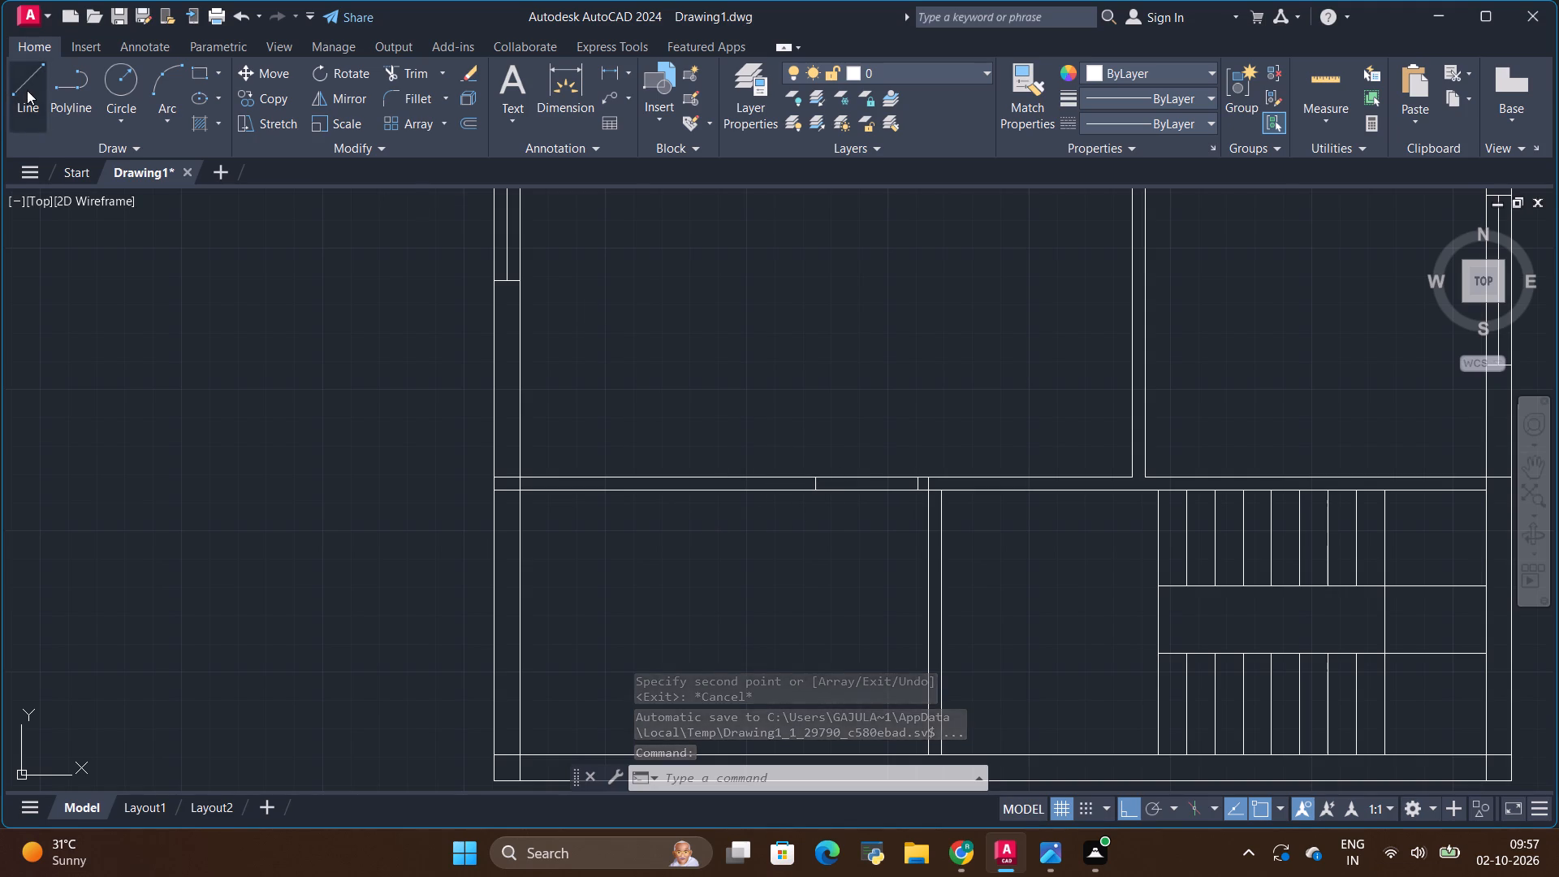
scroll(595, 508, "up", 1)
left_click(471, 482)
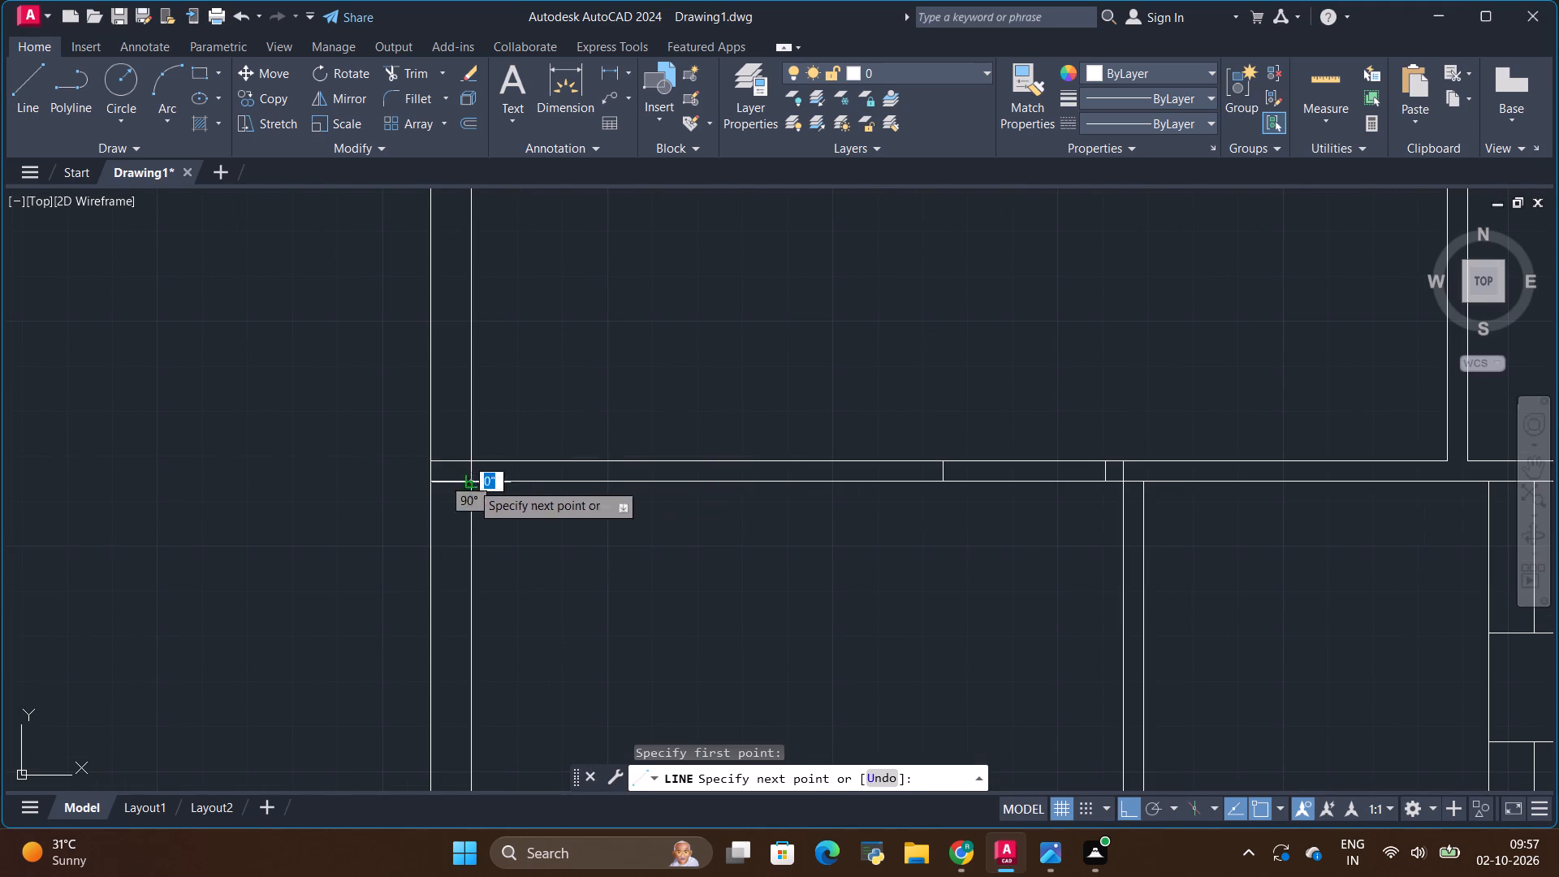
left_click(946, 484)
key("Escape")
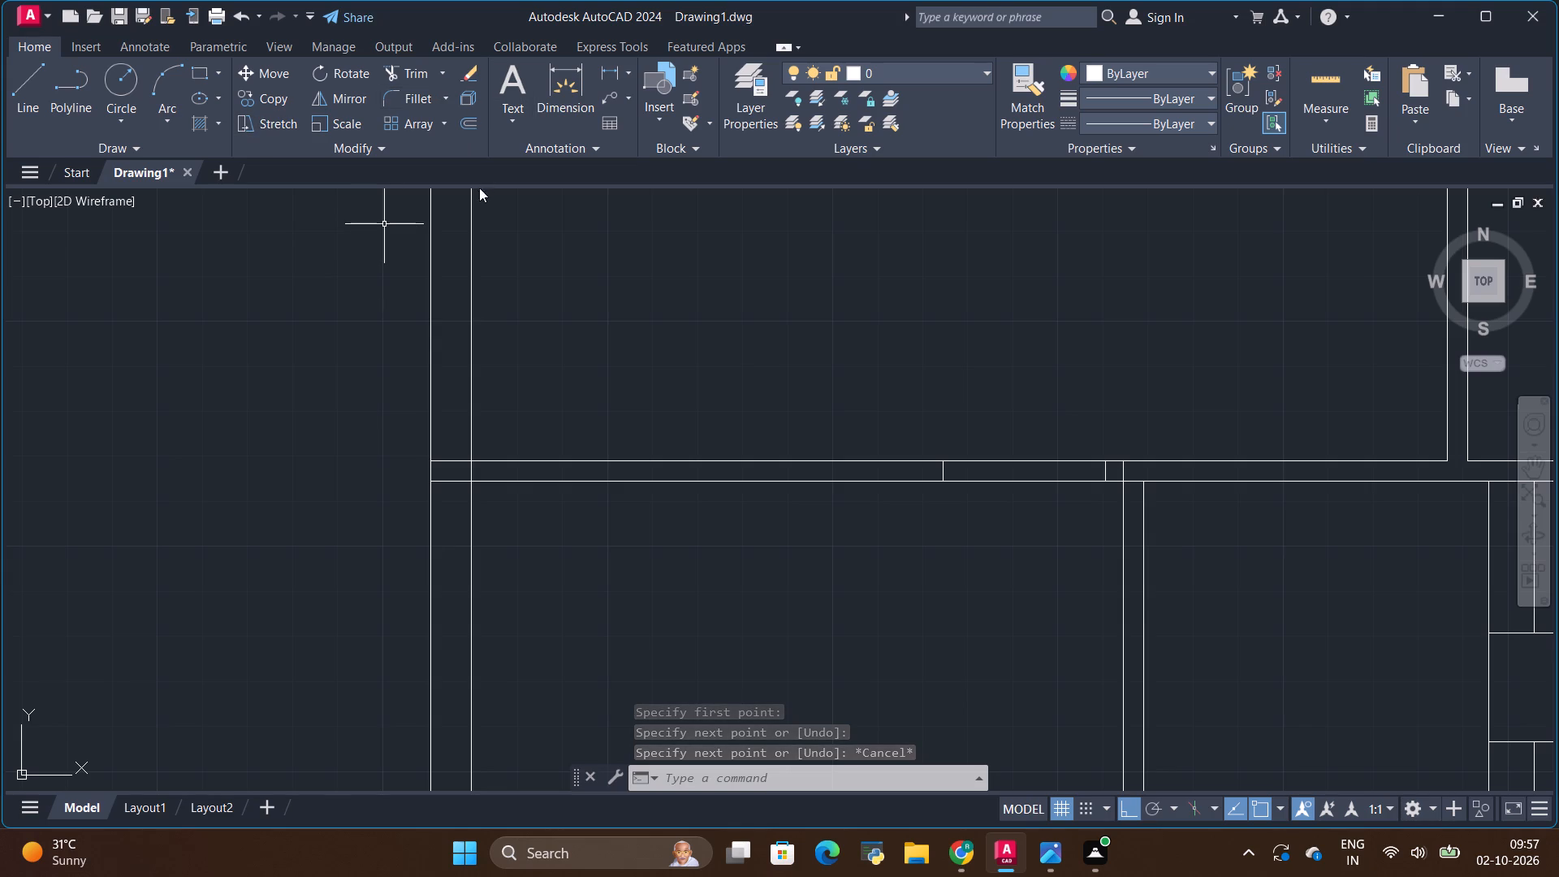
Draw a short vertical line across the living room's bottom wall at the midpoint between the left outer wall and the door jamb.
left_click(32, 90)
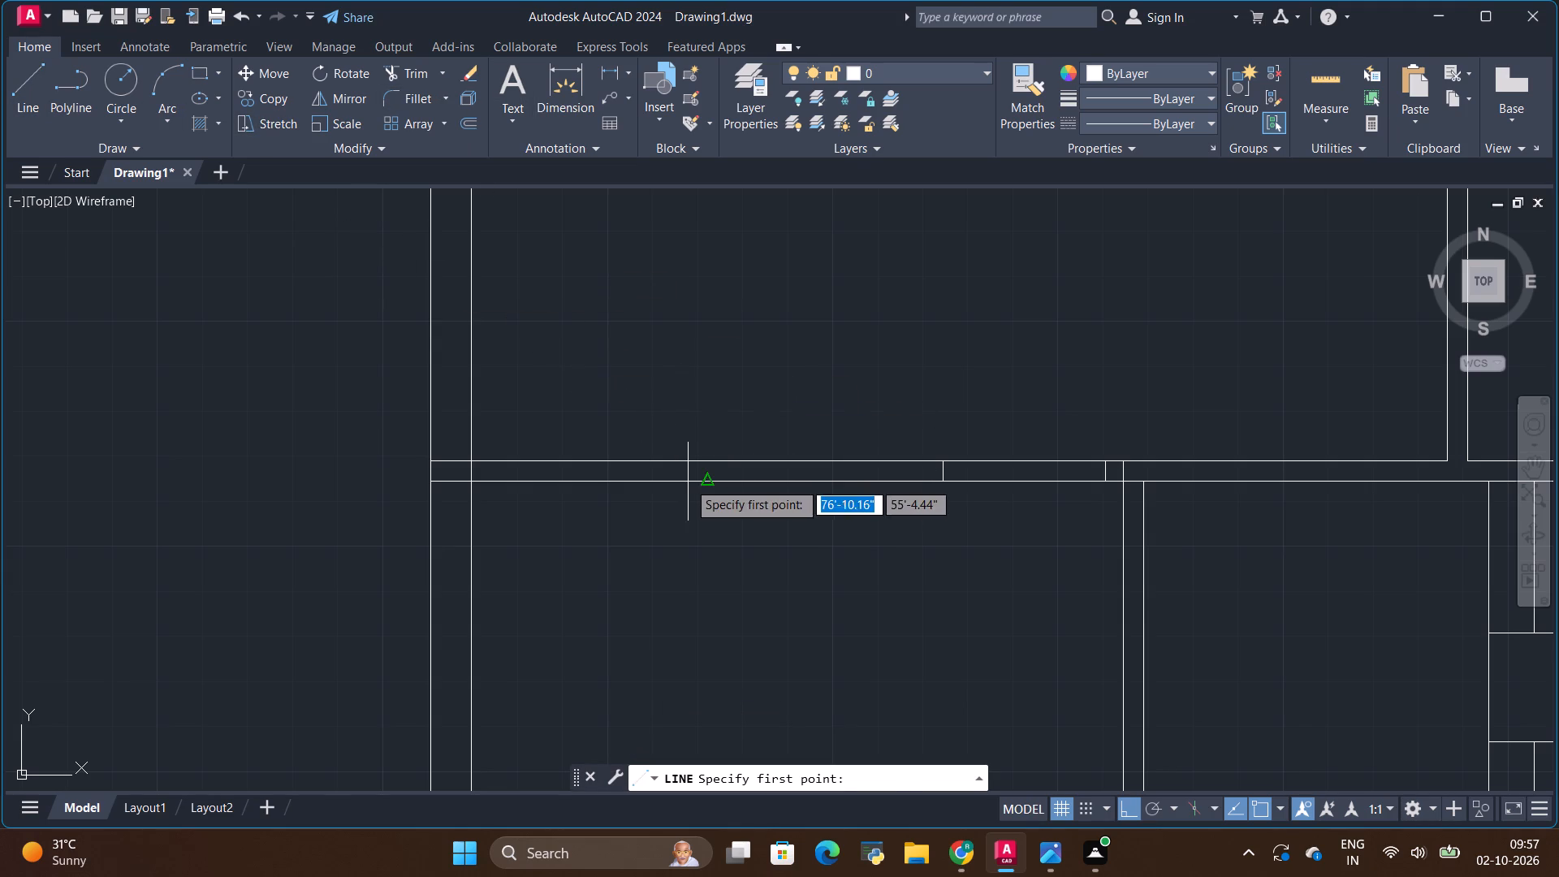
left_click(707, 482)
left_click(711, 458)
key("Escape")
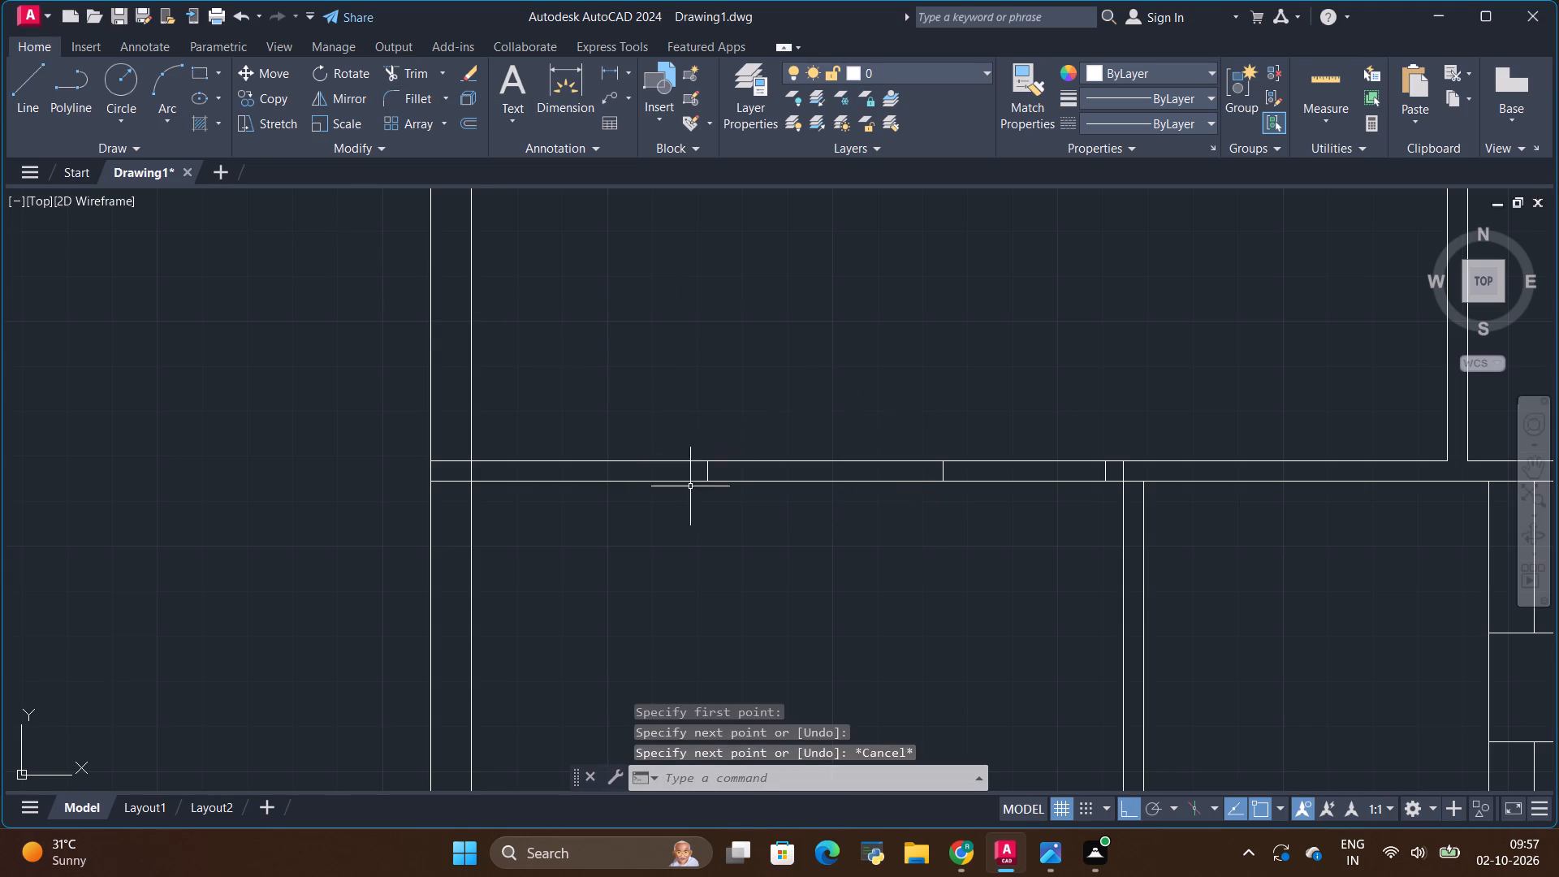
Copy the midpoint line 2'6" to the right along the bottom wall to mark the window's right end.
scroll(721, 473, "up", 2)
left_click(680, 469)
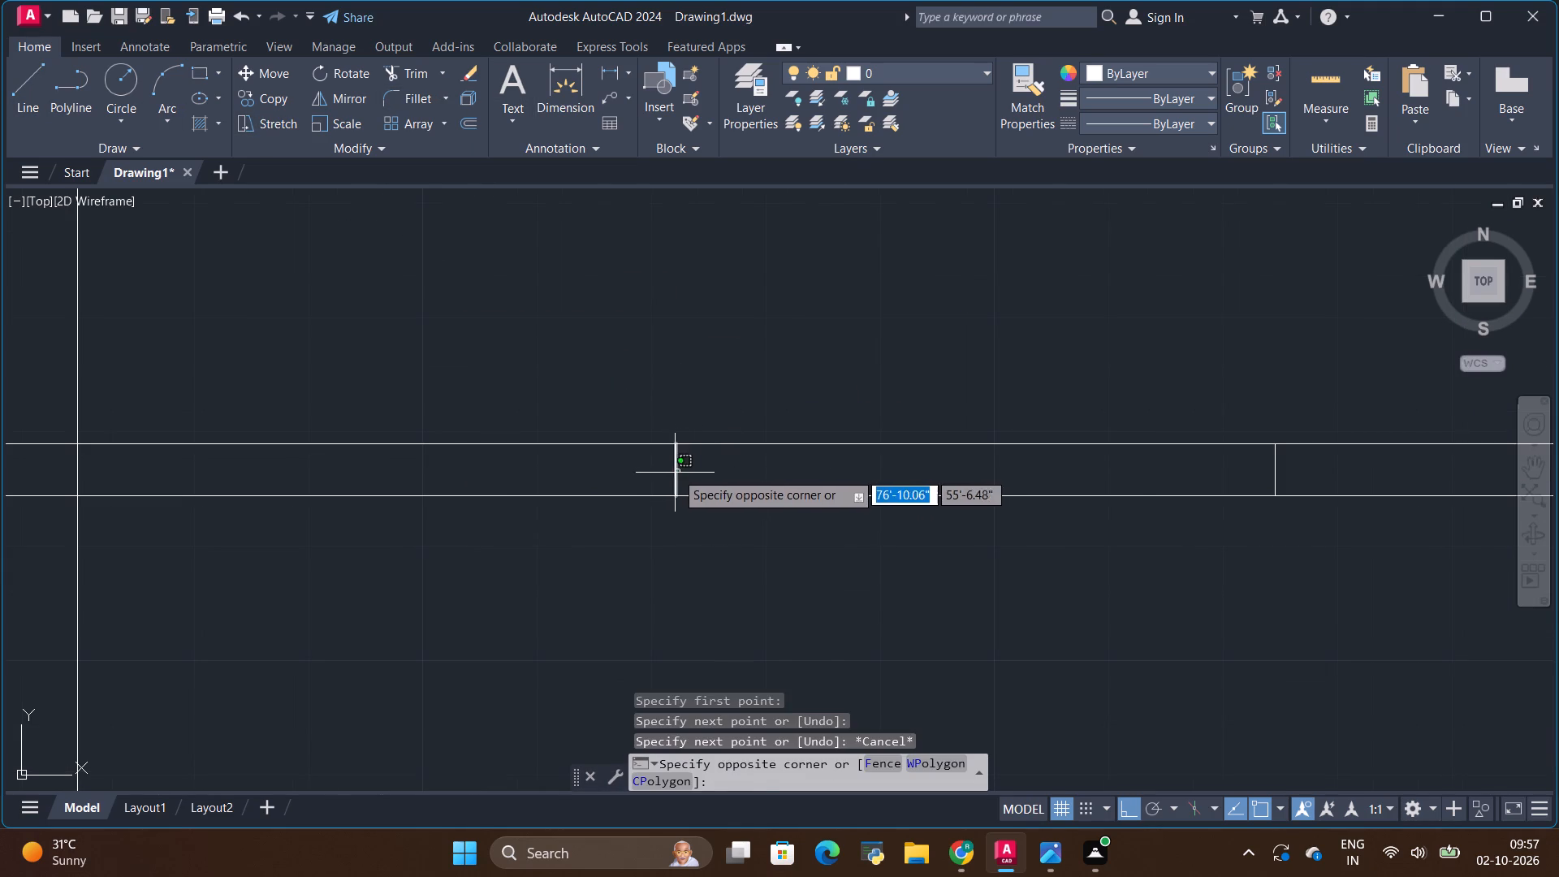
left_click(679, 471)
left_click(680, 470)
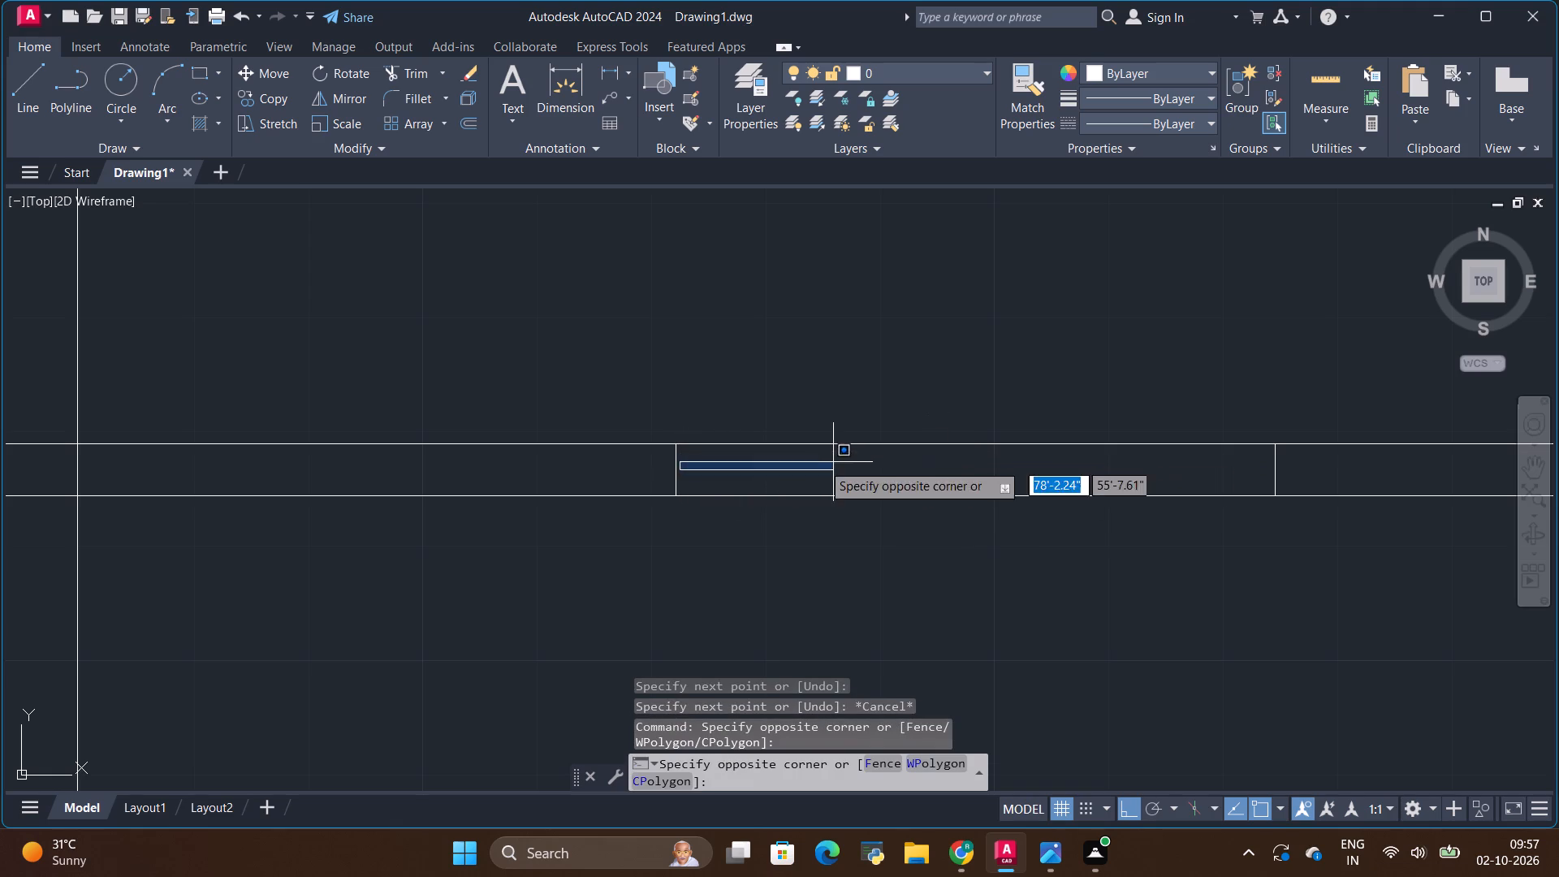
left_click(758, 482)
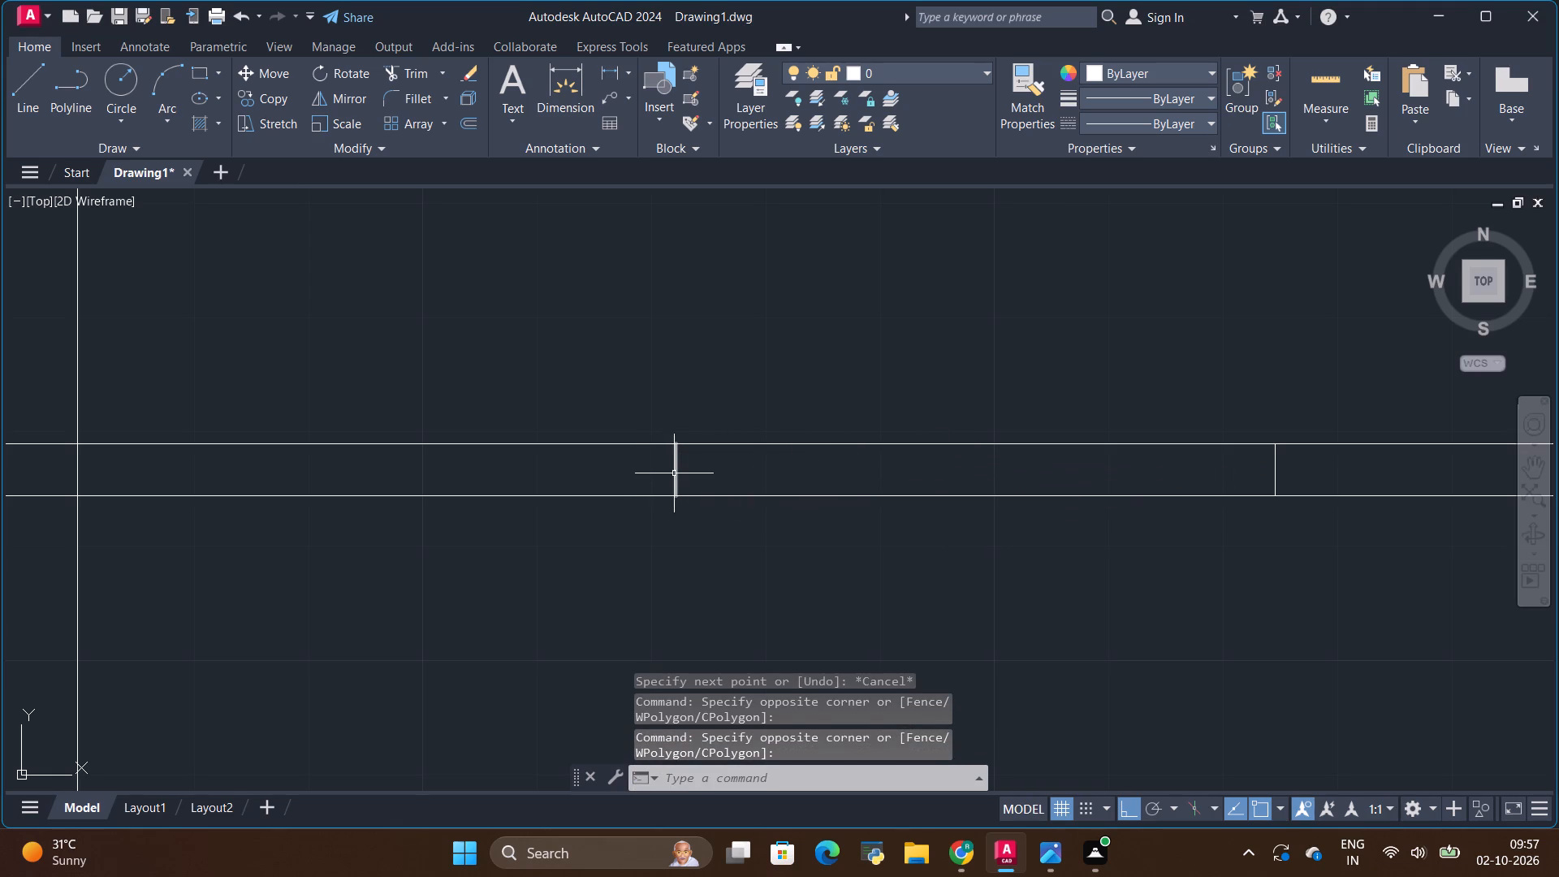
left_click(674, 473)
left_click(262, 94)
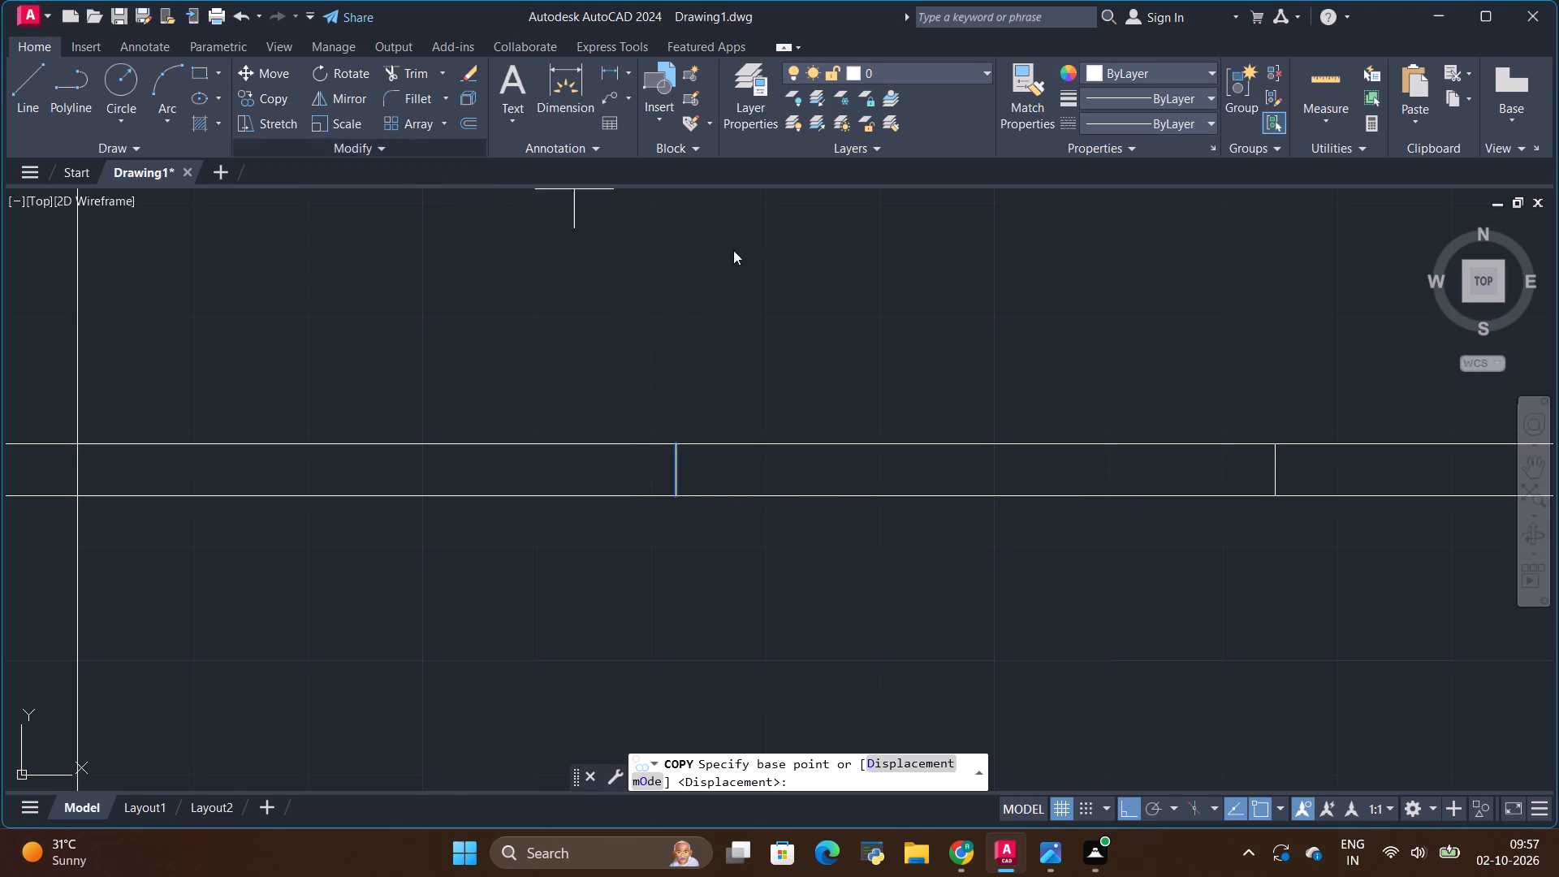
left_click(680, 470)
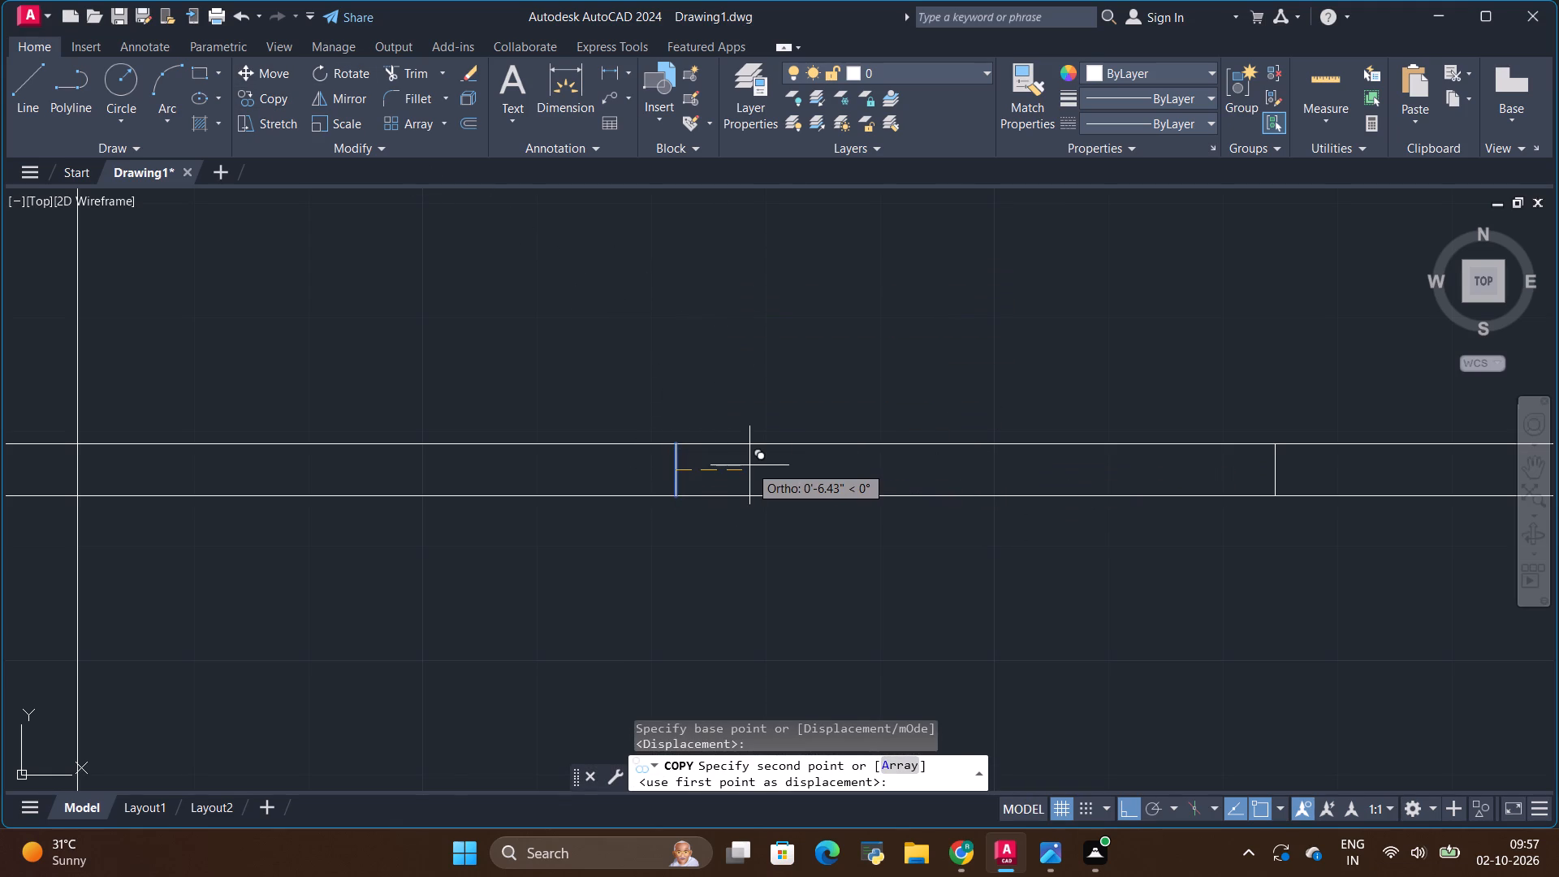
key("BackSpace")
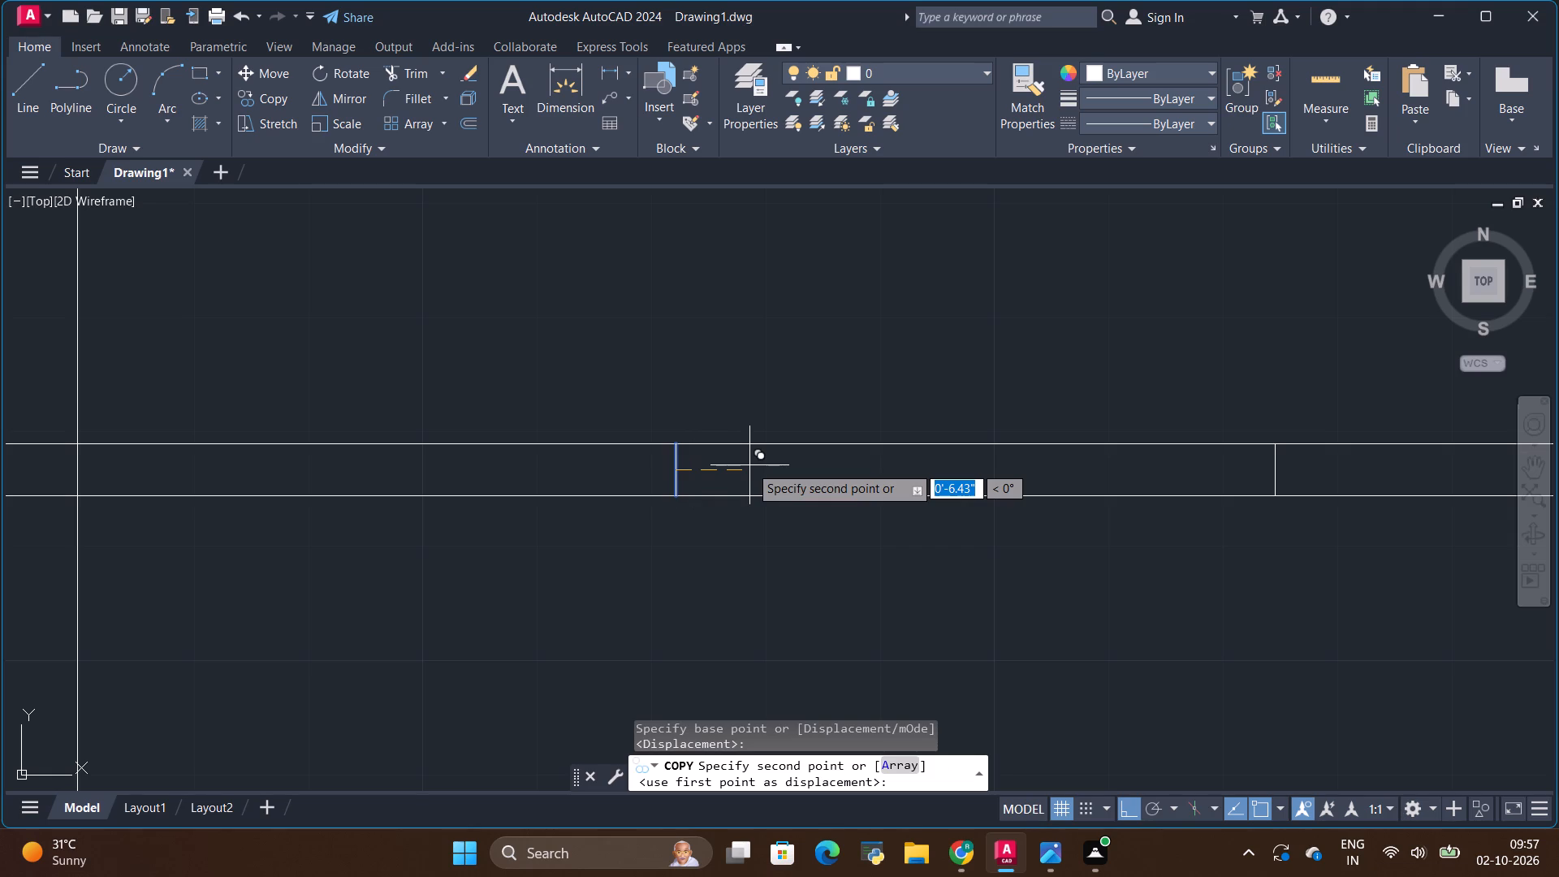
type("2'6")
key("shift+quotedbl")
key("Return")
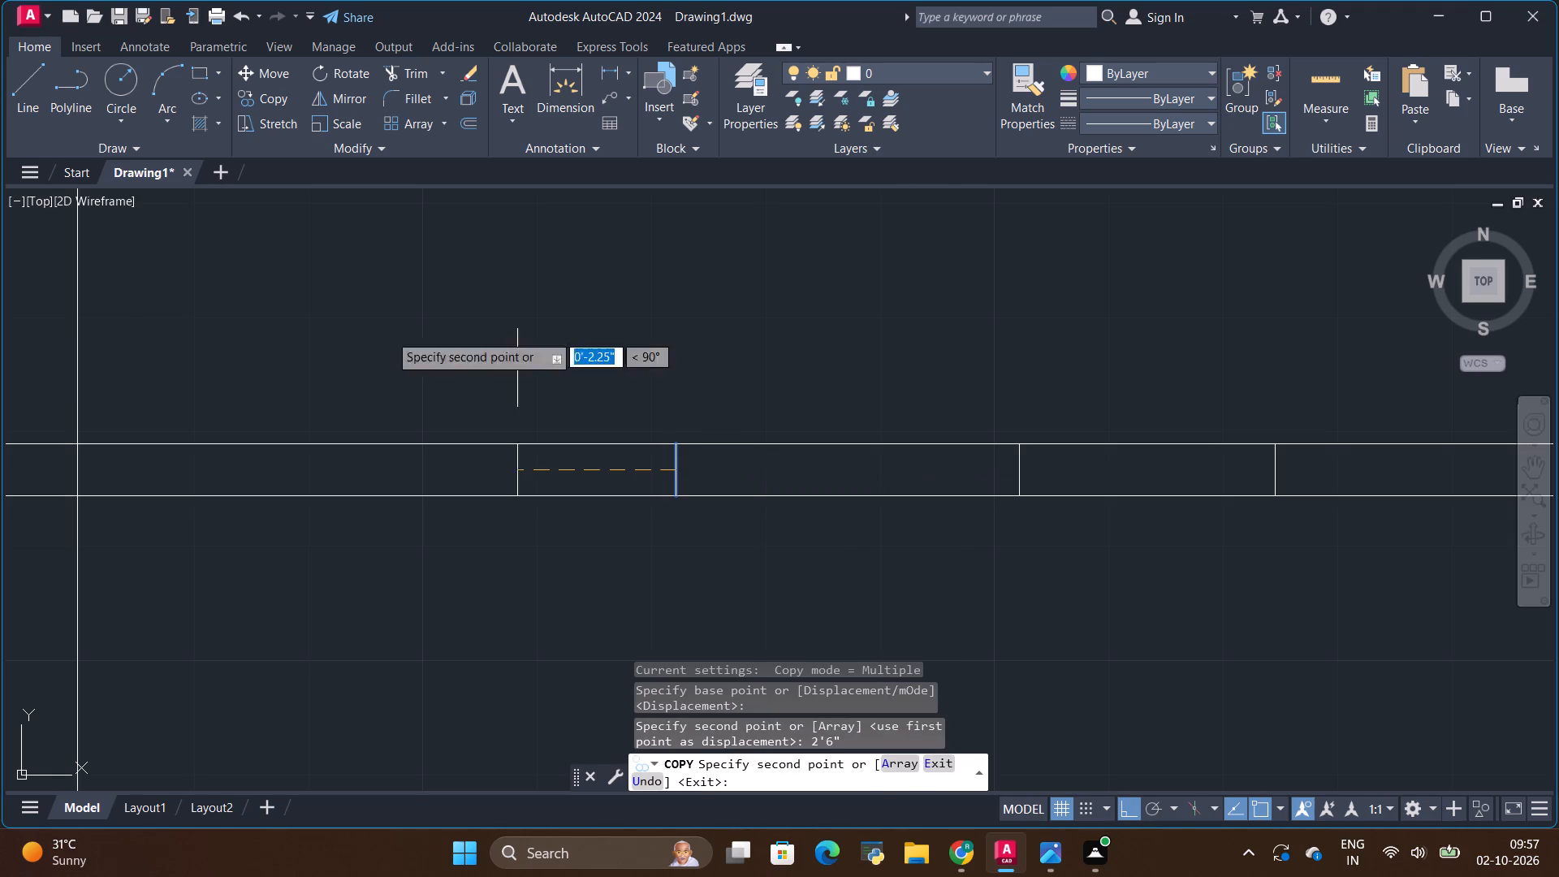
Copy the midpoint line 2'6" to the left along the bottom wall to mark the window's left end.
key("BackSpace")
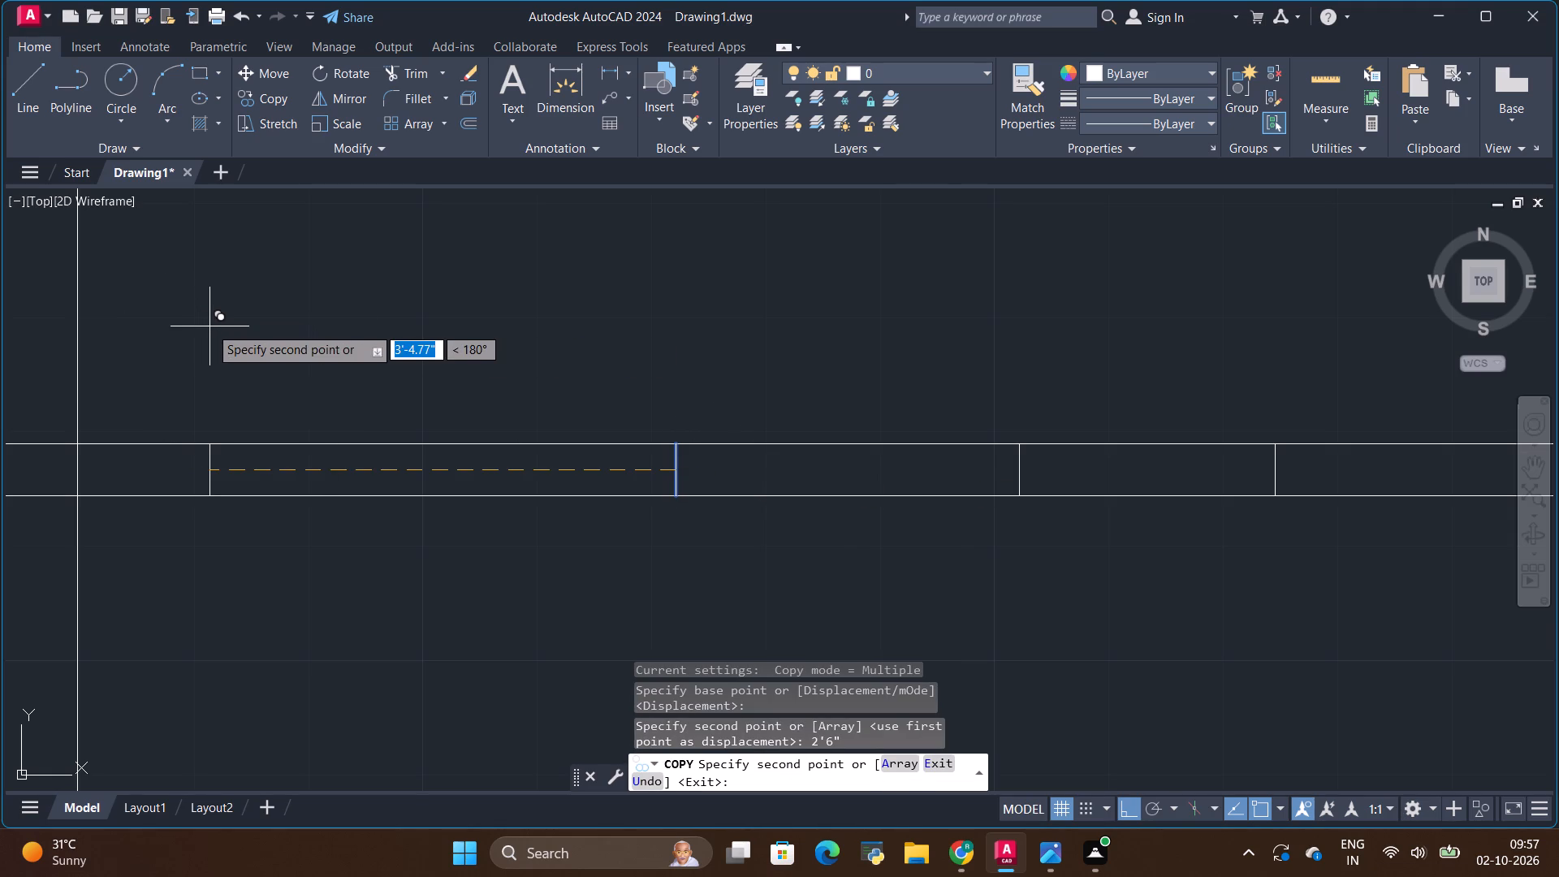
key("2")
key("apostrophe")
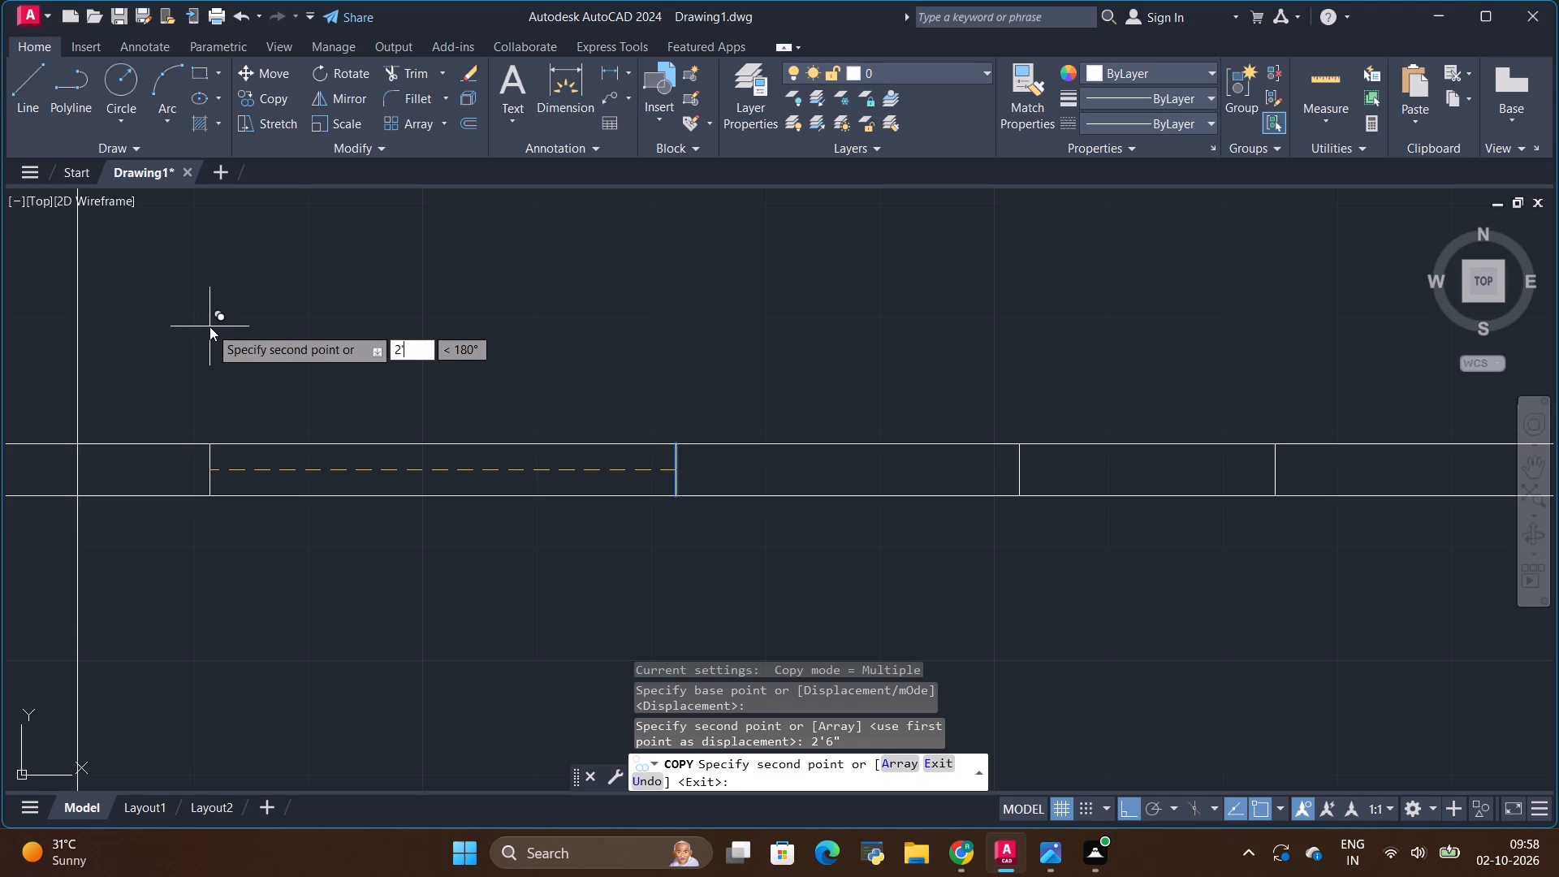
key("6")
key("shift+quotedbl")
key("Return")
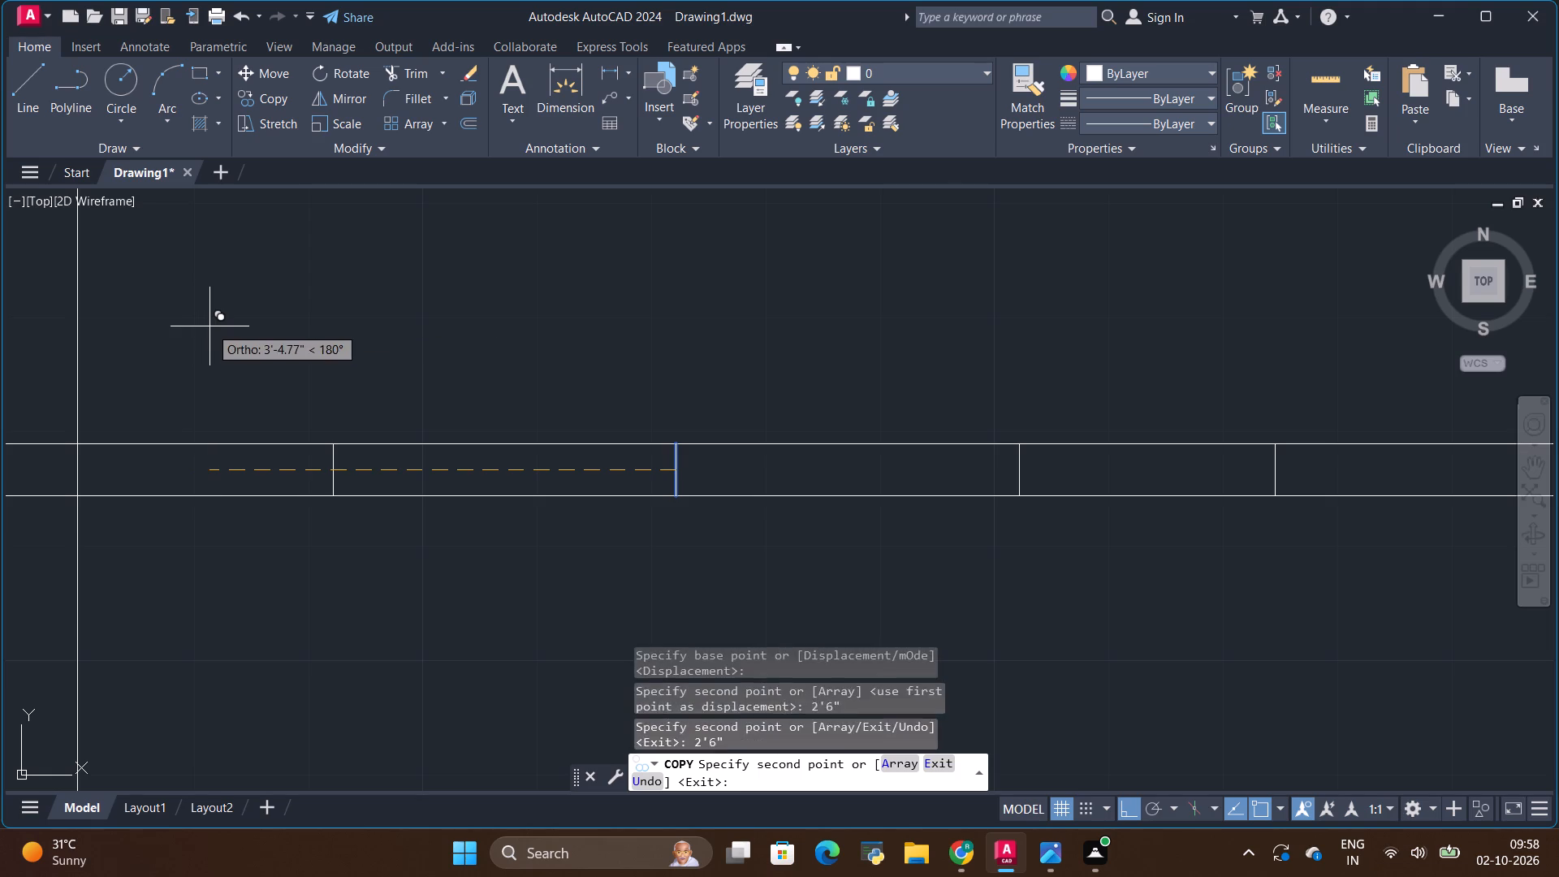
key("Escape")
Draw a horizontal line through the middle of the wall thickness between the window's two end lines.
left_click(24, 109)
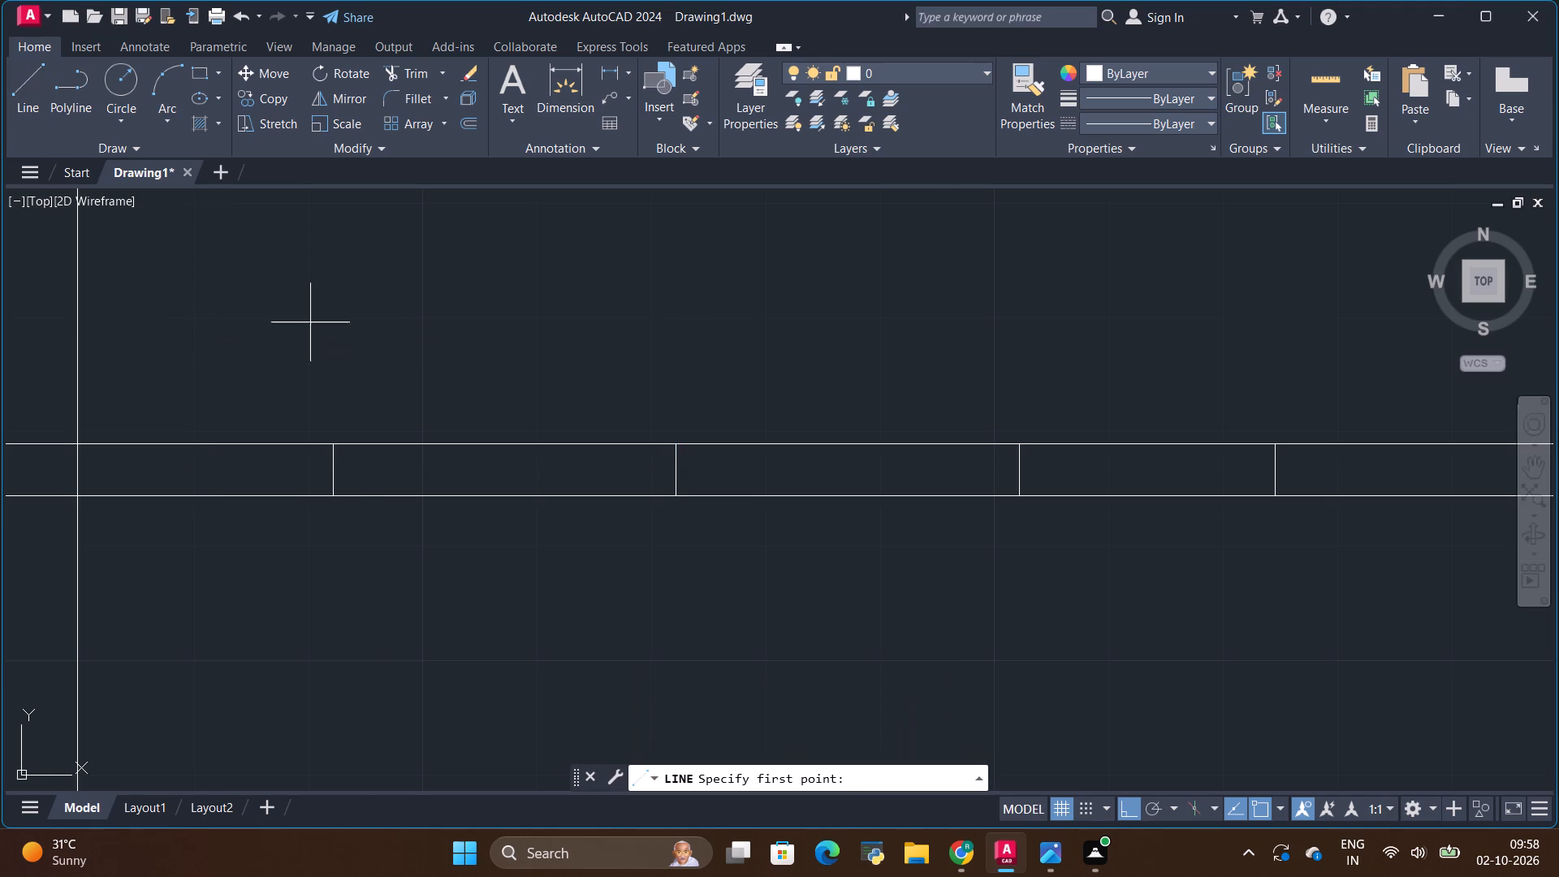
scroll(330, 445, "up", 1)
left_click(335, 486)
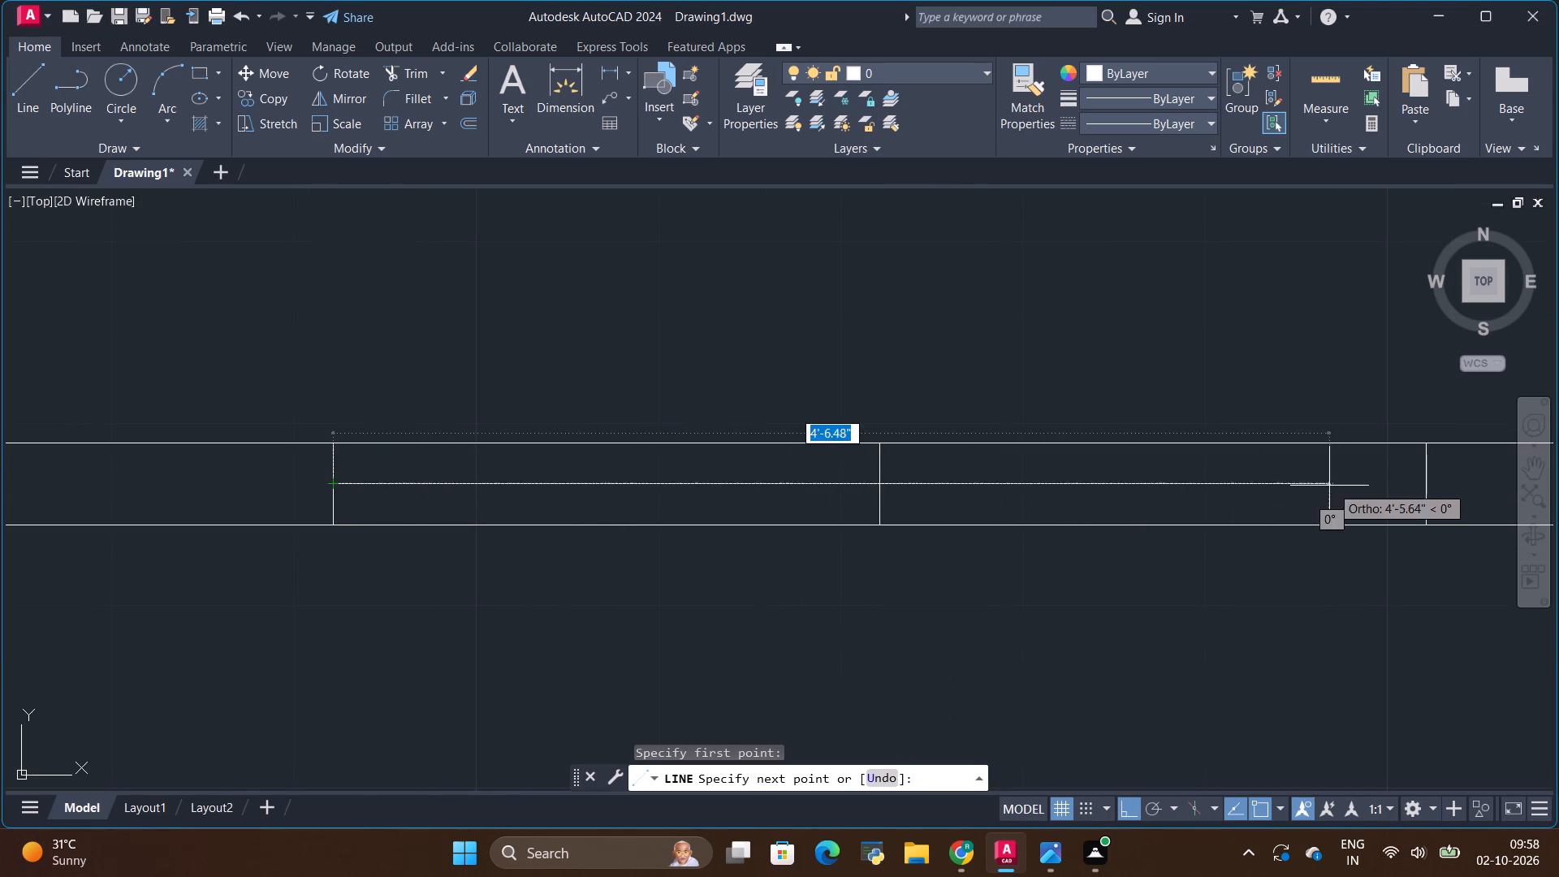
left_click(1425, 477)
key("Escape")
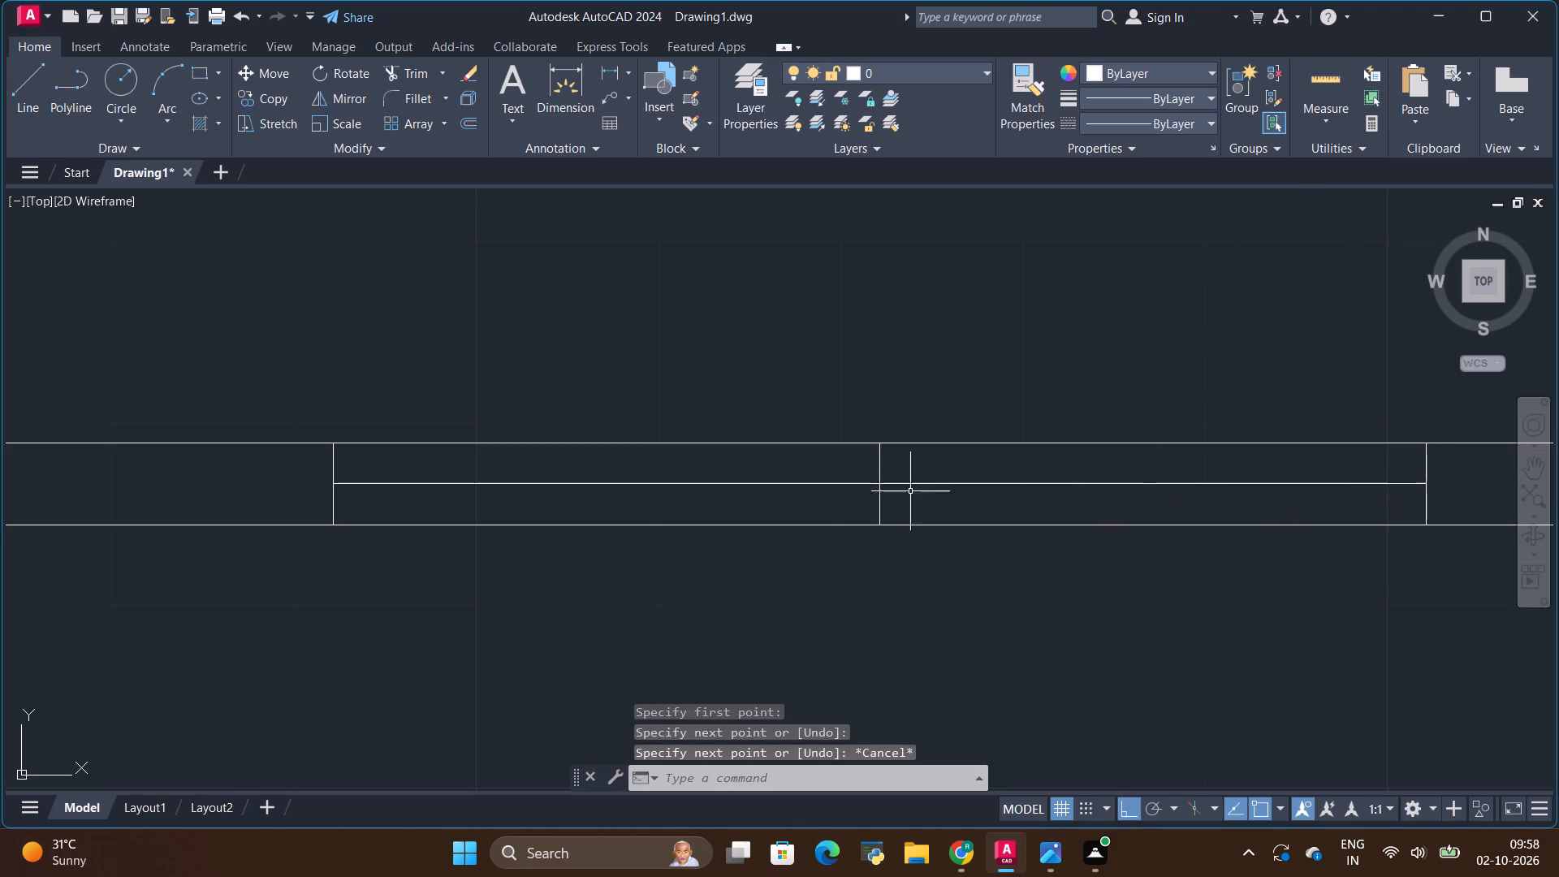
Trim away both halves of the vertical midpoint line inside the living room's bottom window.
left_click(405, 76)
scroll(866, 447, "up", 1)
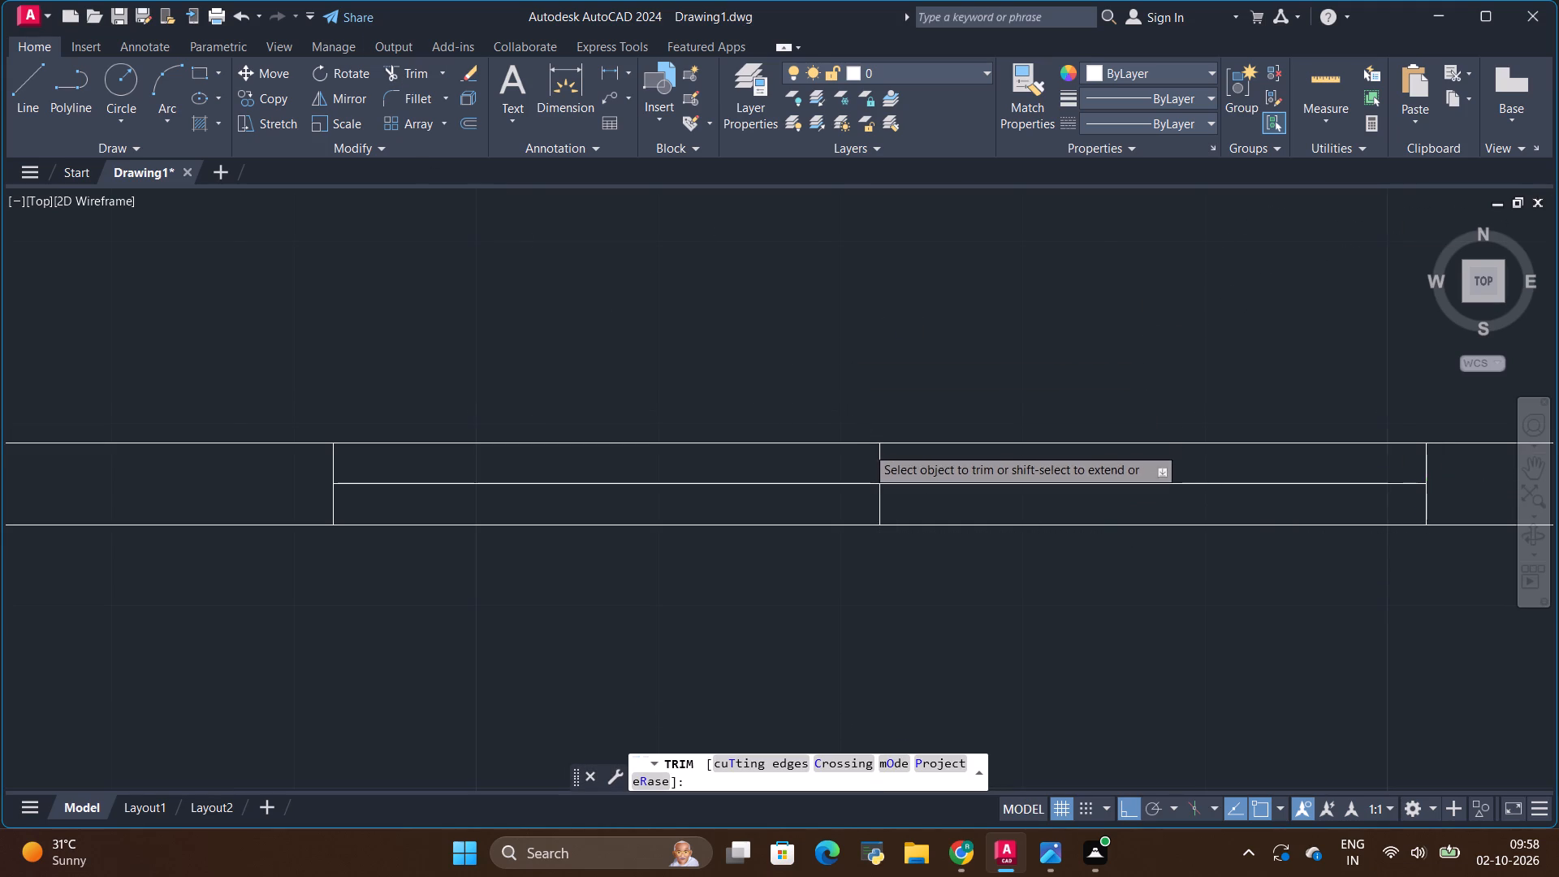
scroll(866, 447, "up", 1)
left_click_drag(870, 460, 941, 467)
left_click_drag(852, 597, 917, 585)
Trim both wall lines between the main door's jambs to open the doorway in the living room's bottom wall.
scroll(452, 376, "down", 4)
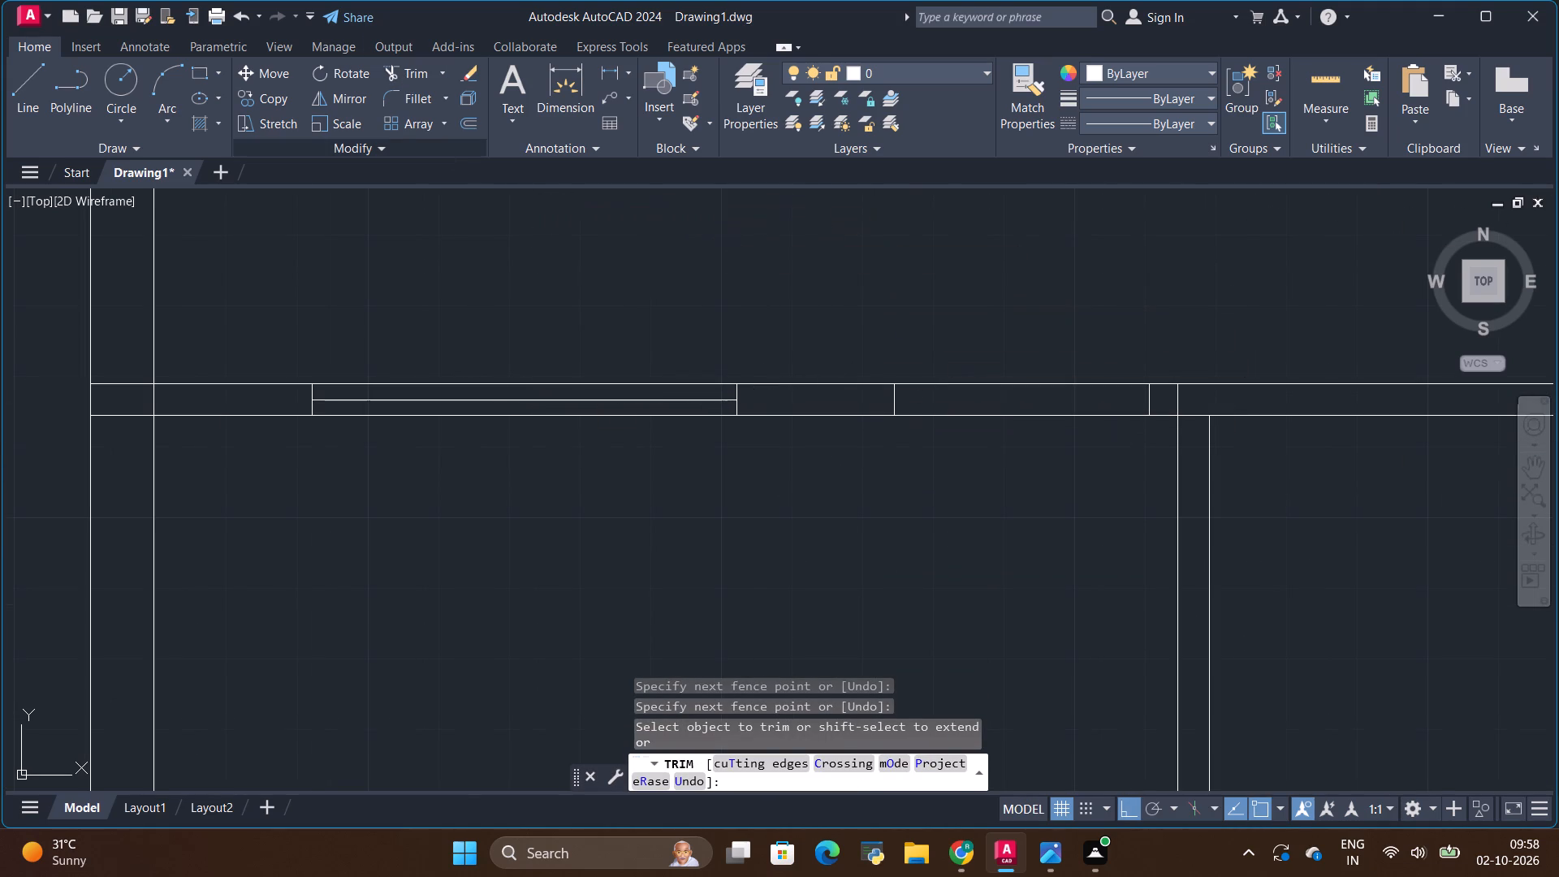
left_click(396, 68)
left_click_drag(970, 360, 973, 384)
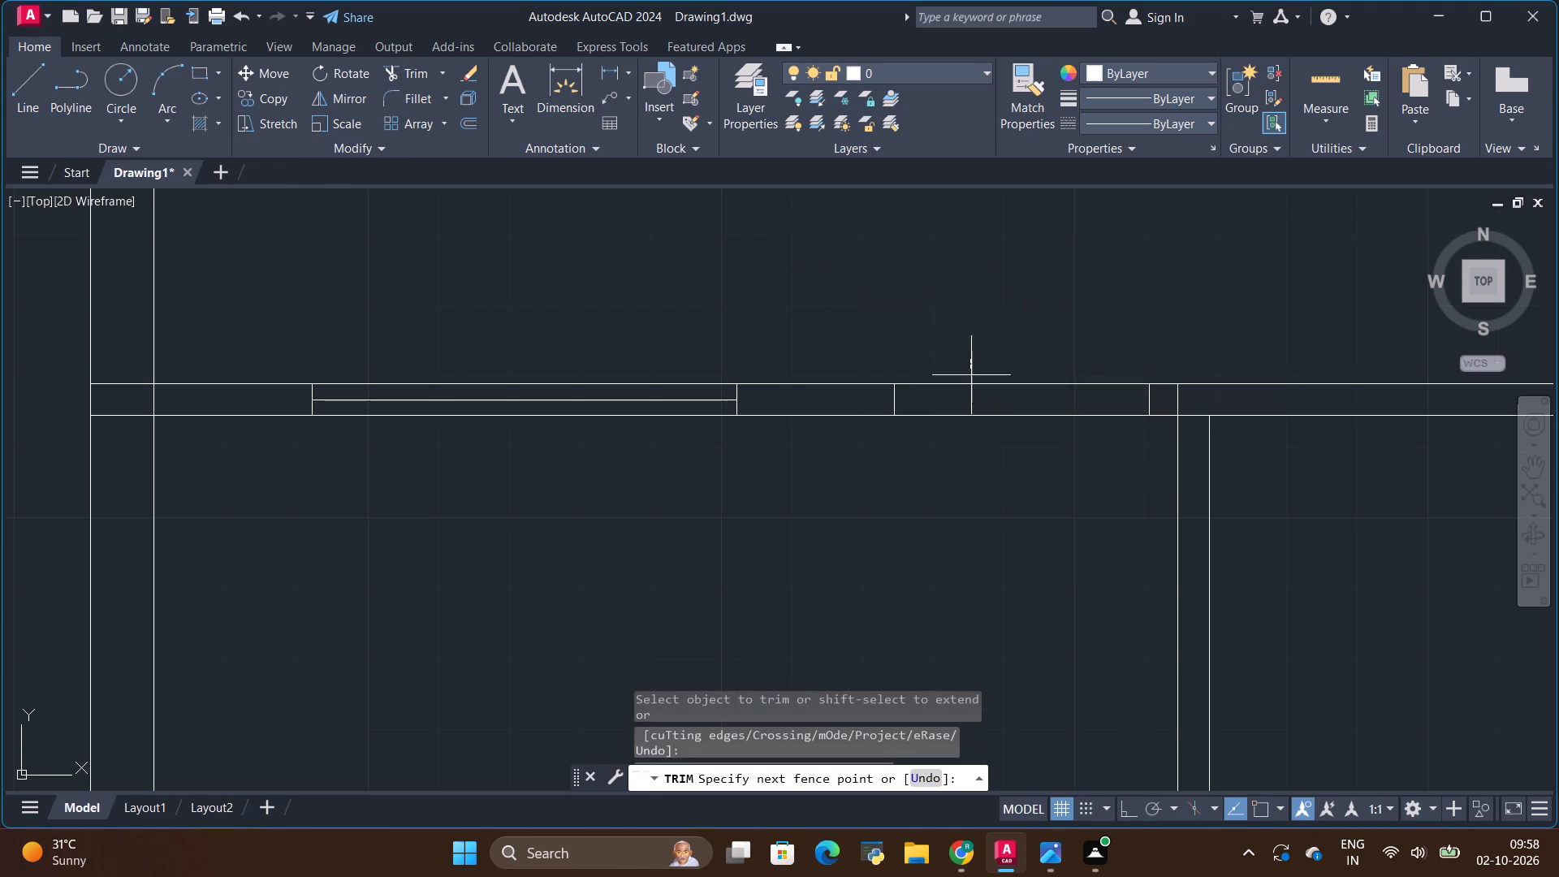
left_click_drag(973, 384, 975, 395)
scroll(889, 373, "down", 2)
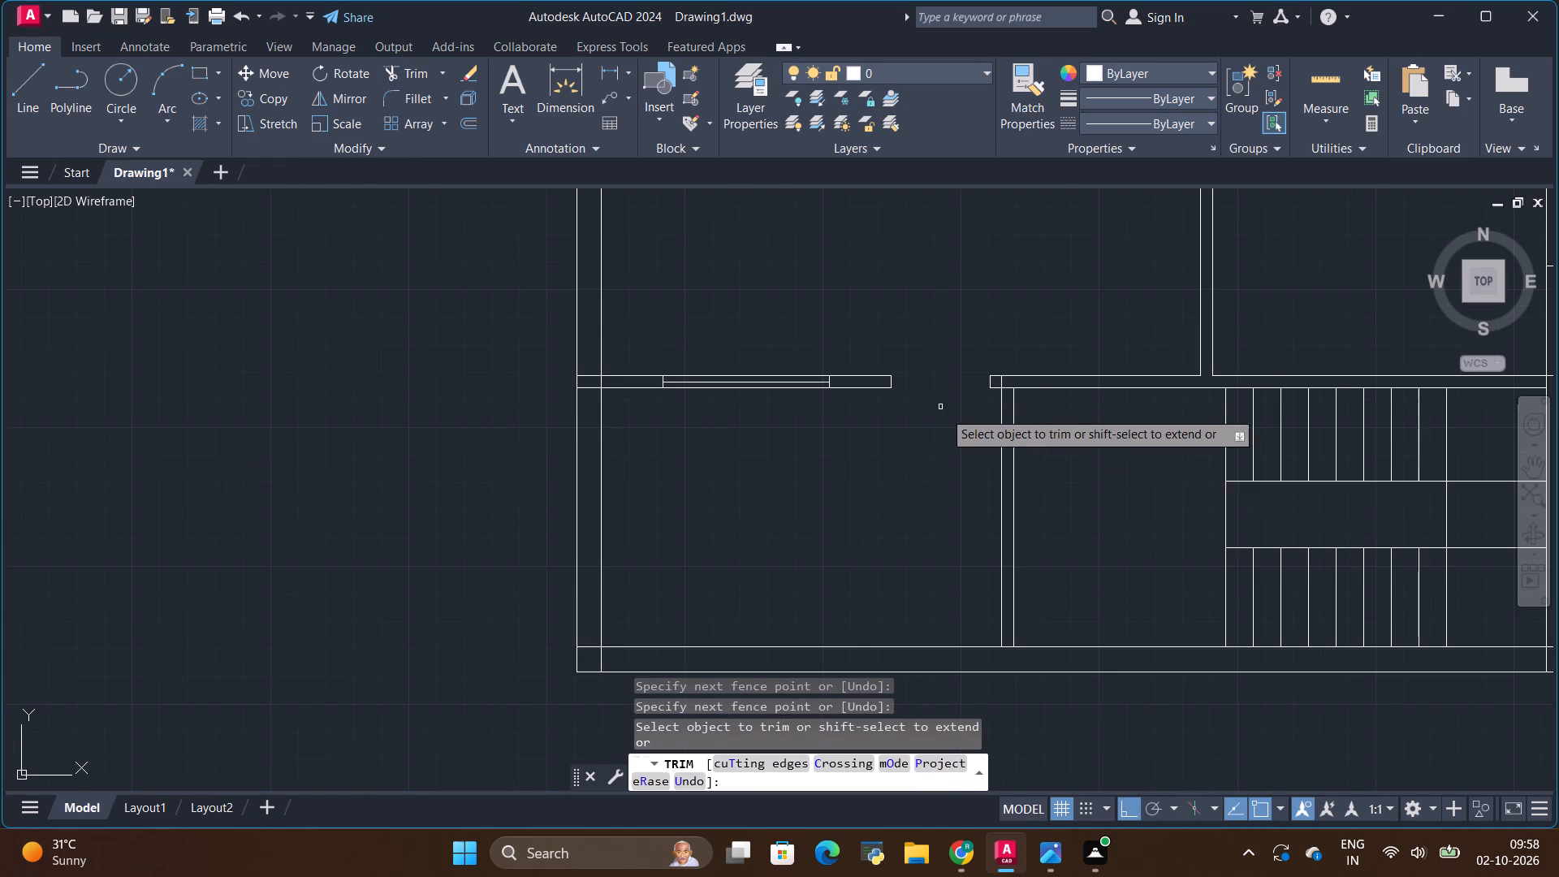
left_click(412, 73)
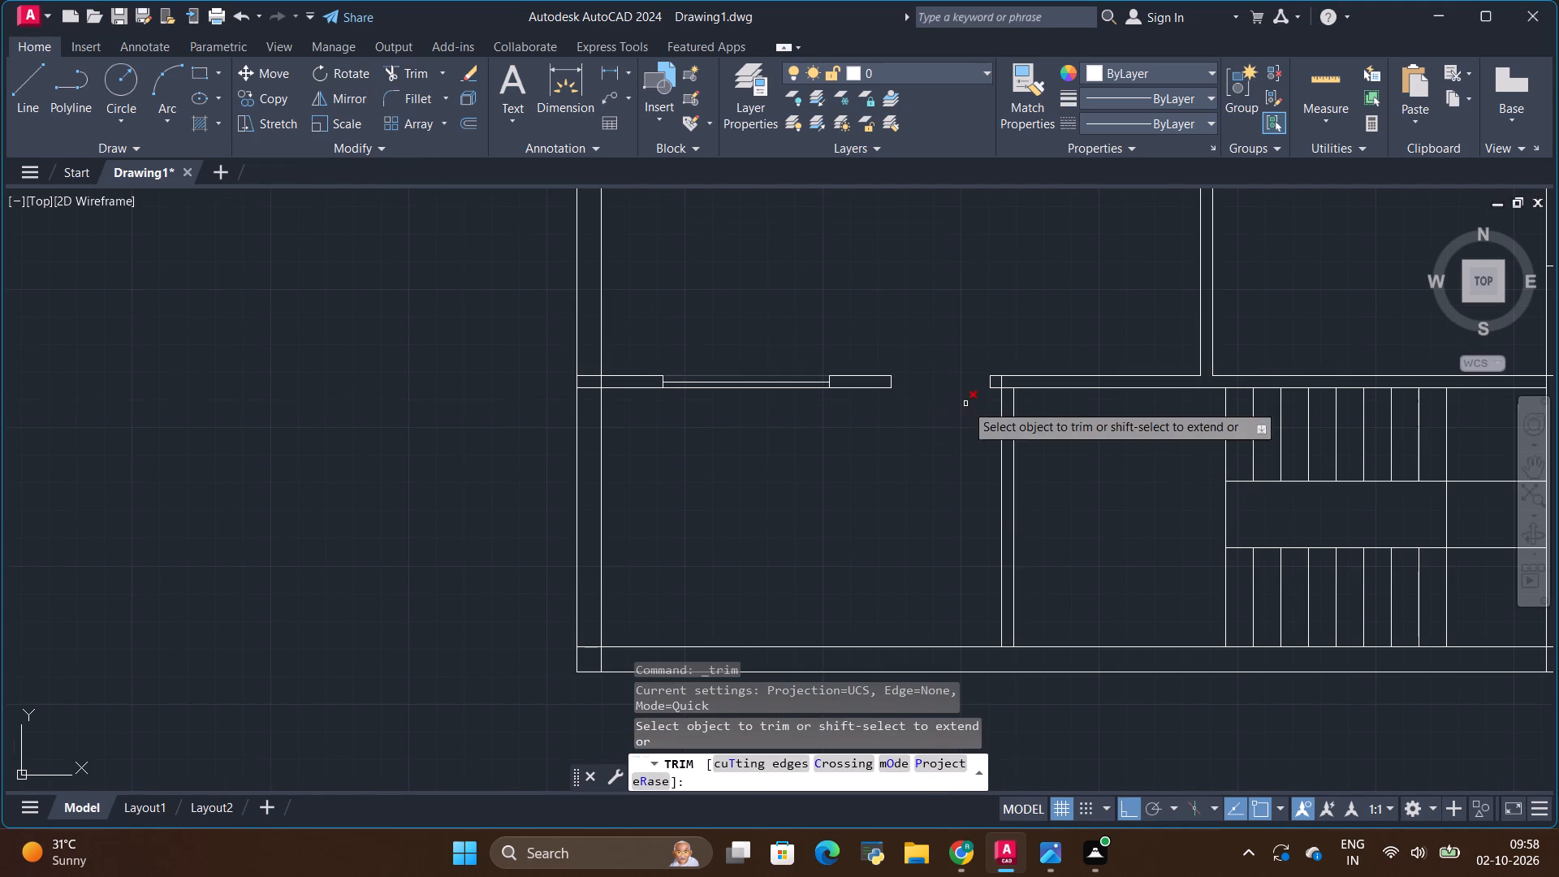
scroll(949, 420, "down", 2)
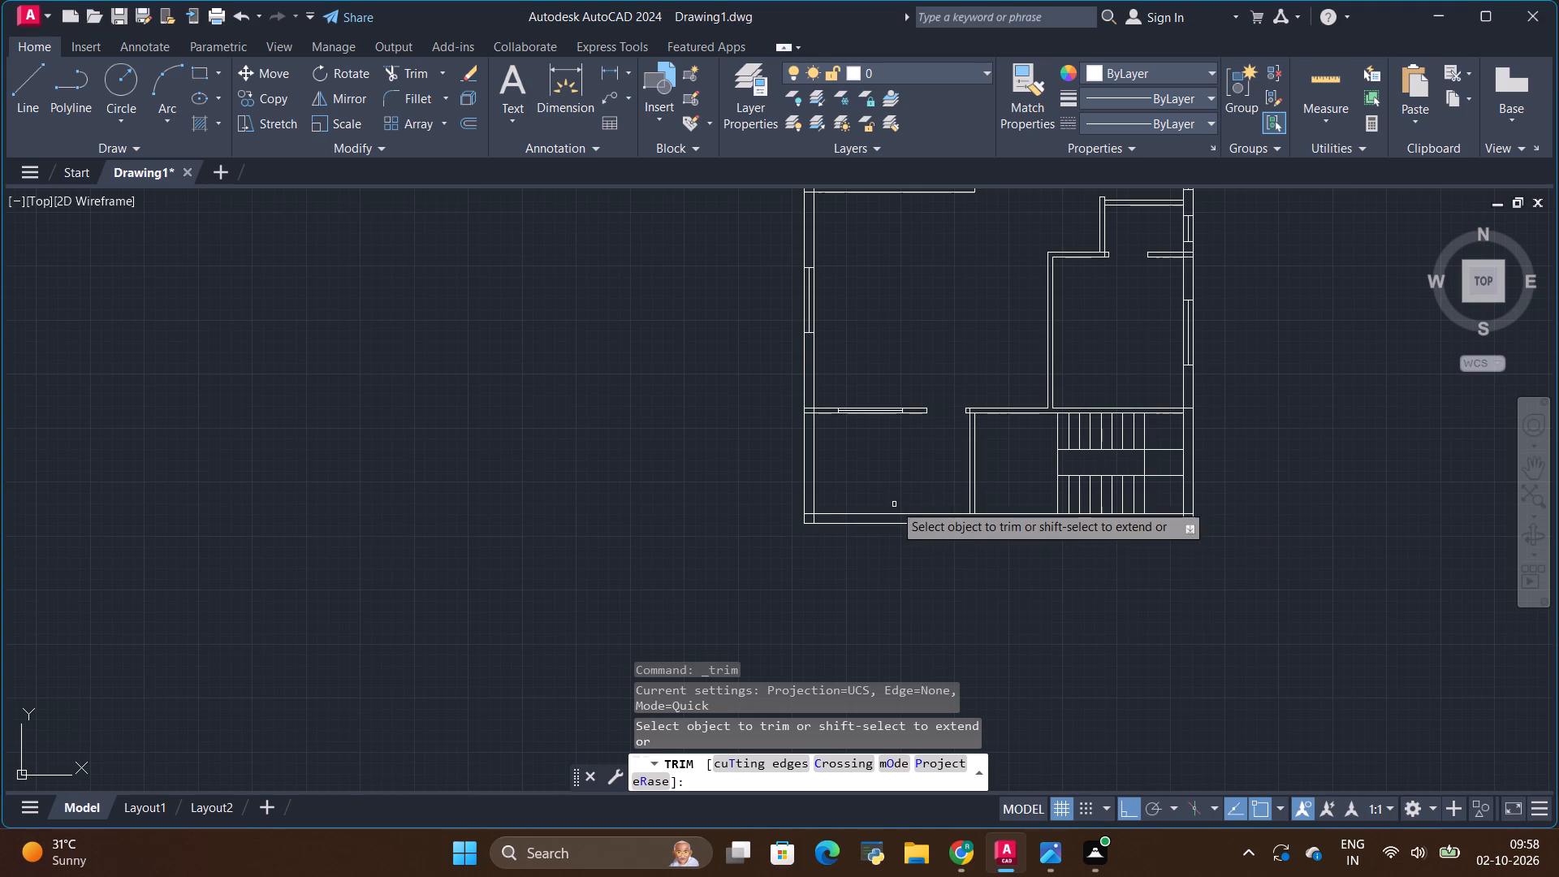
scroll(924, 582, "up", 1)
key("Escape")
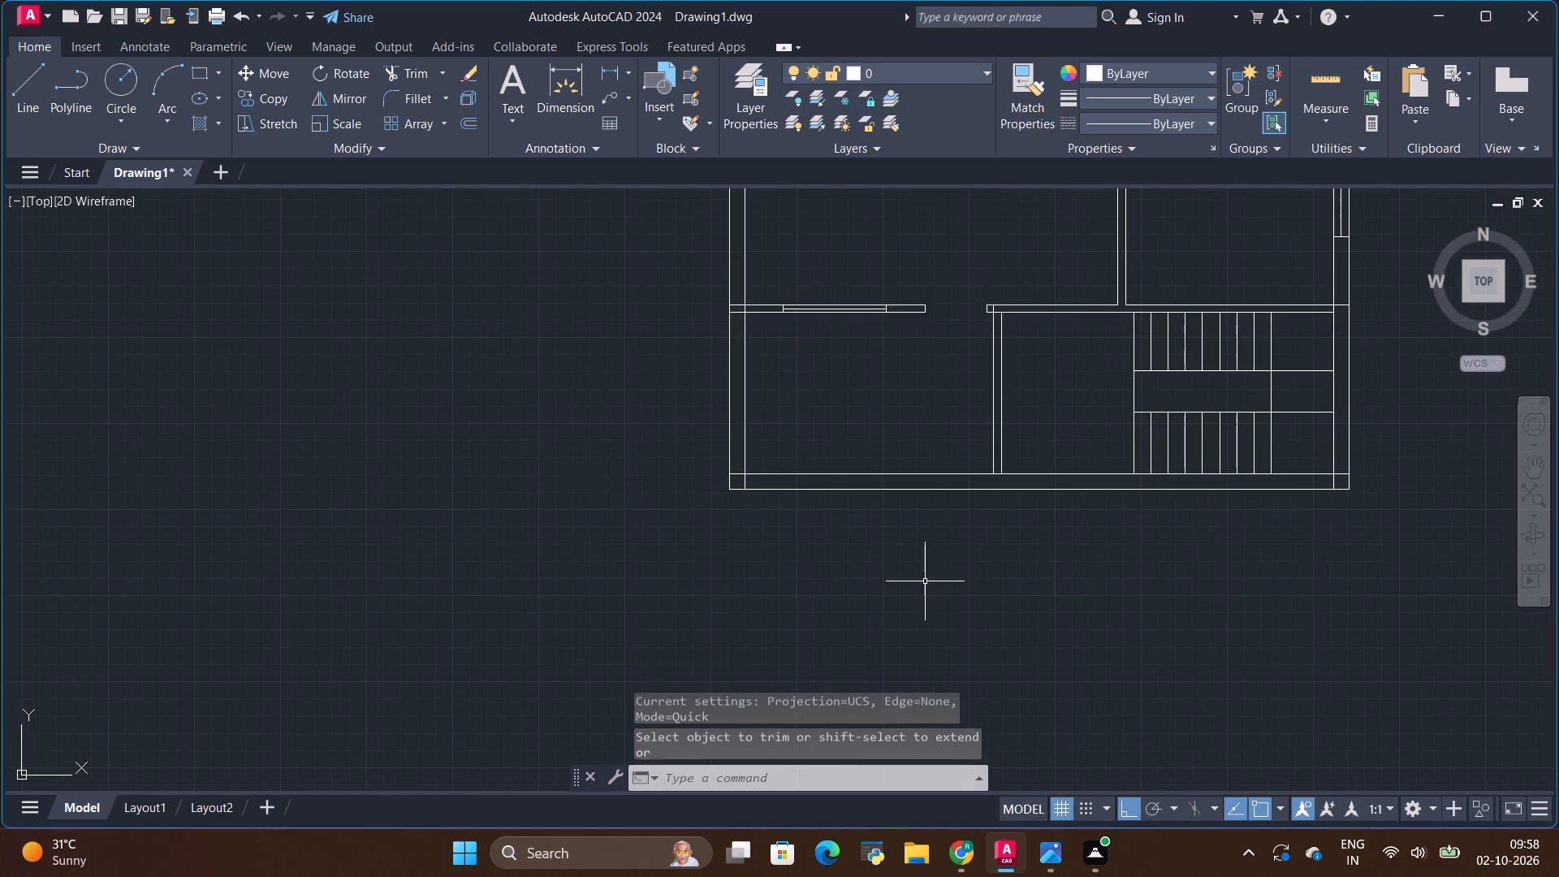
Draw a short vertical line across the bottom outer wall, in line with the left face of the sitout's partition wall.
left_click(37, 81)
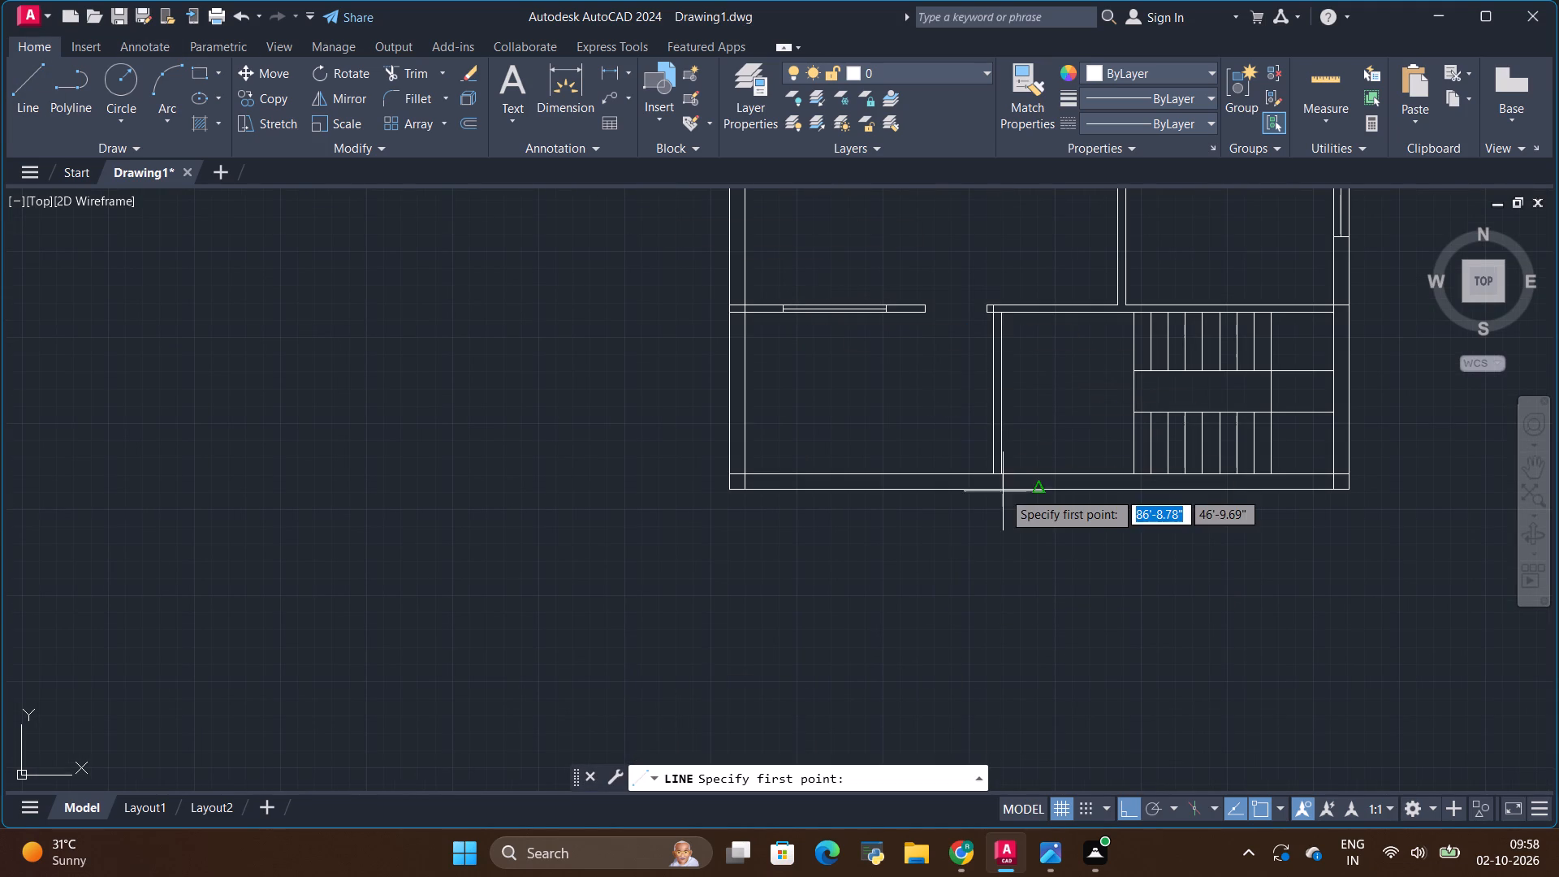
scroll(1003, 480, "up", 2)
left_click(969, 464)
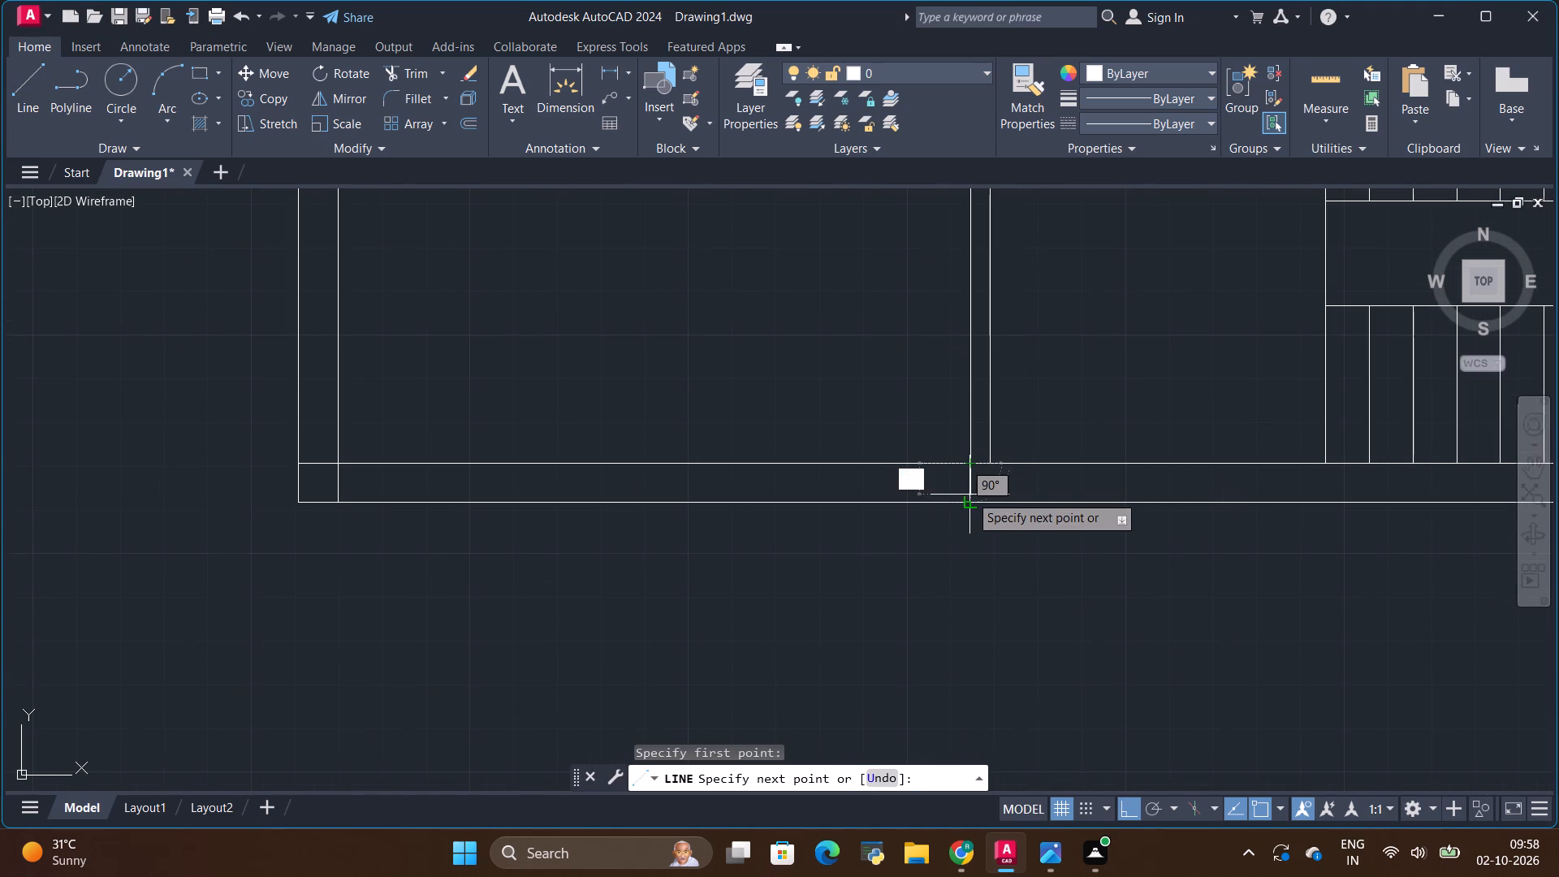
left_click(972, 500)
key("Escape")
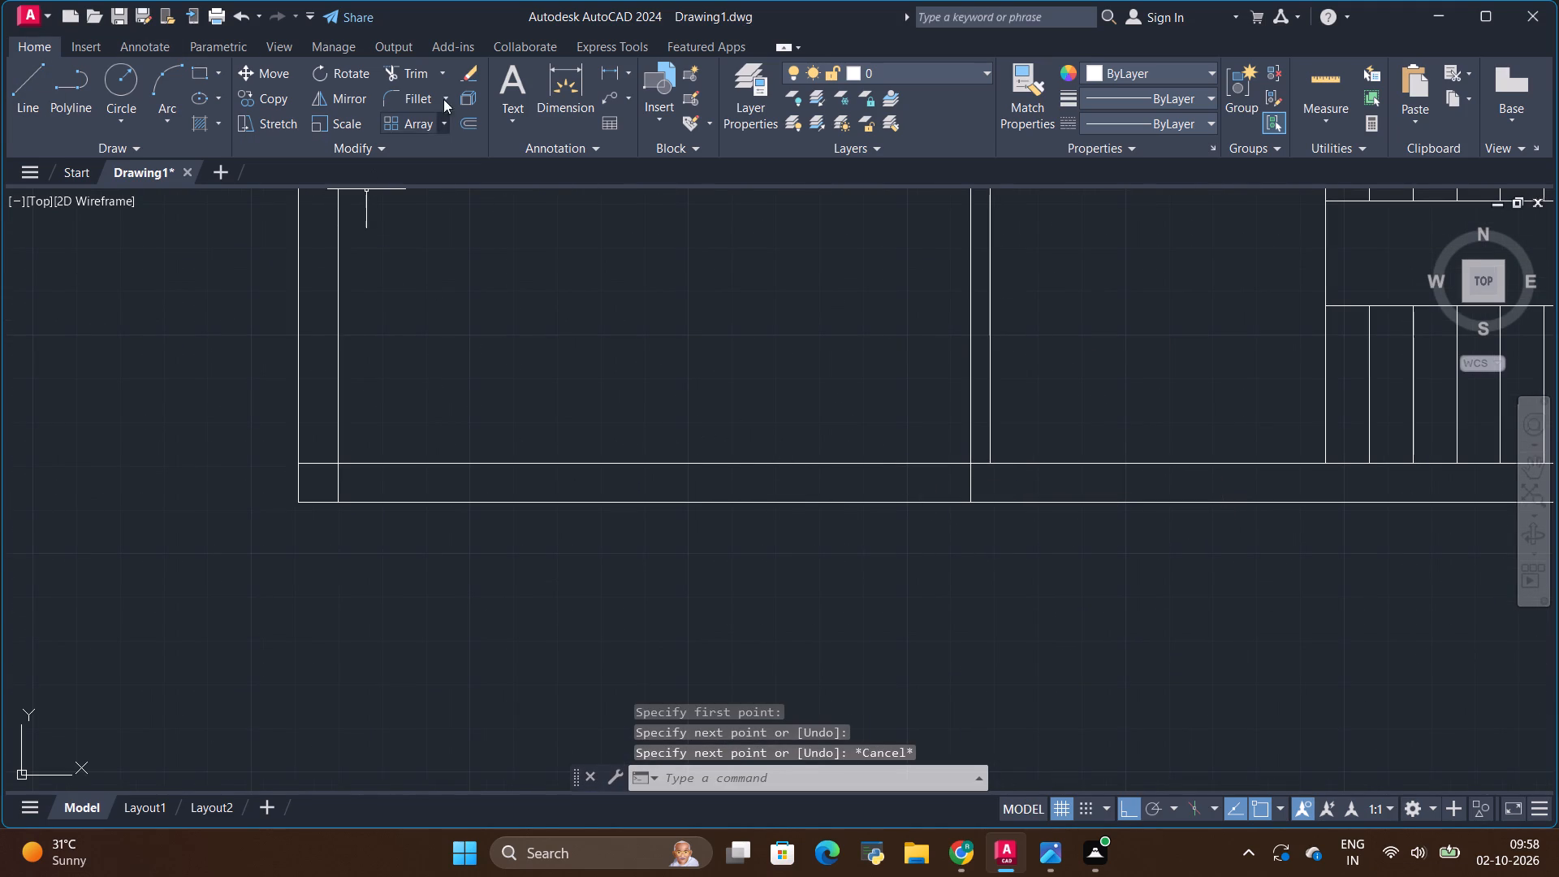
Trim both lines of the bottom outer wall between the left outer wall and the partition wall to open the sitout's front.
left_click(424, 77)
left_click_drag(559, 351, 578, 409)
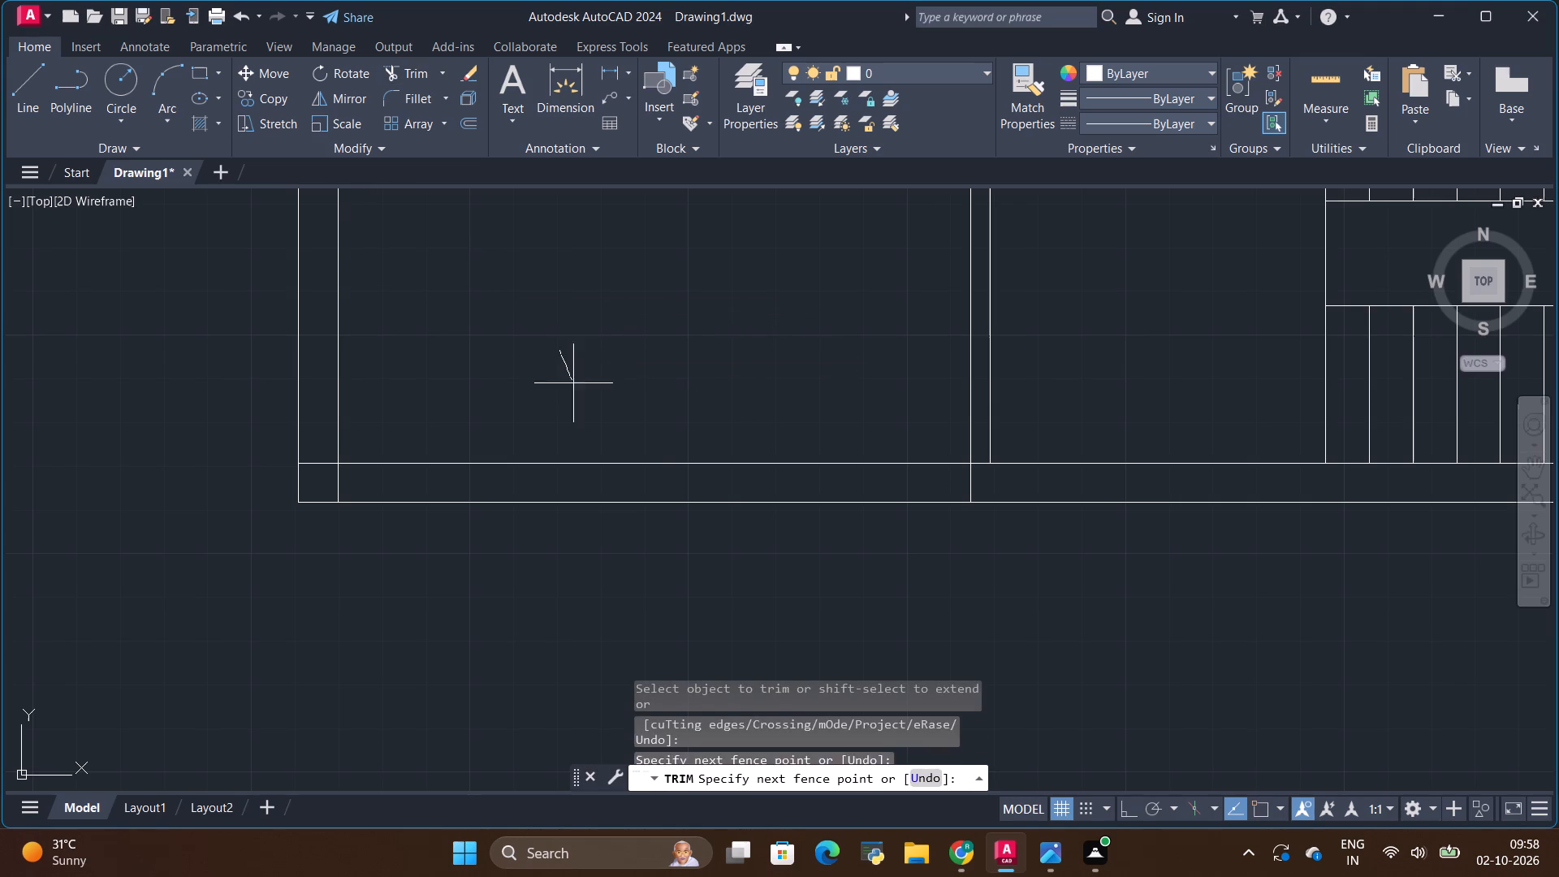
left_click_drag(578, 409, 622, 538)
scroll(621, 538, "down", 2)
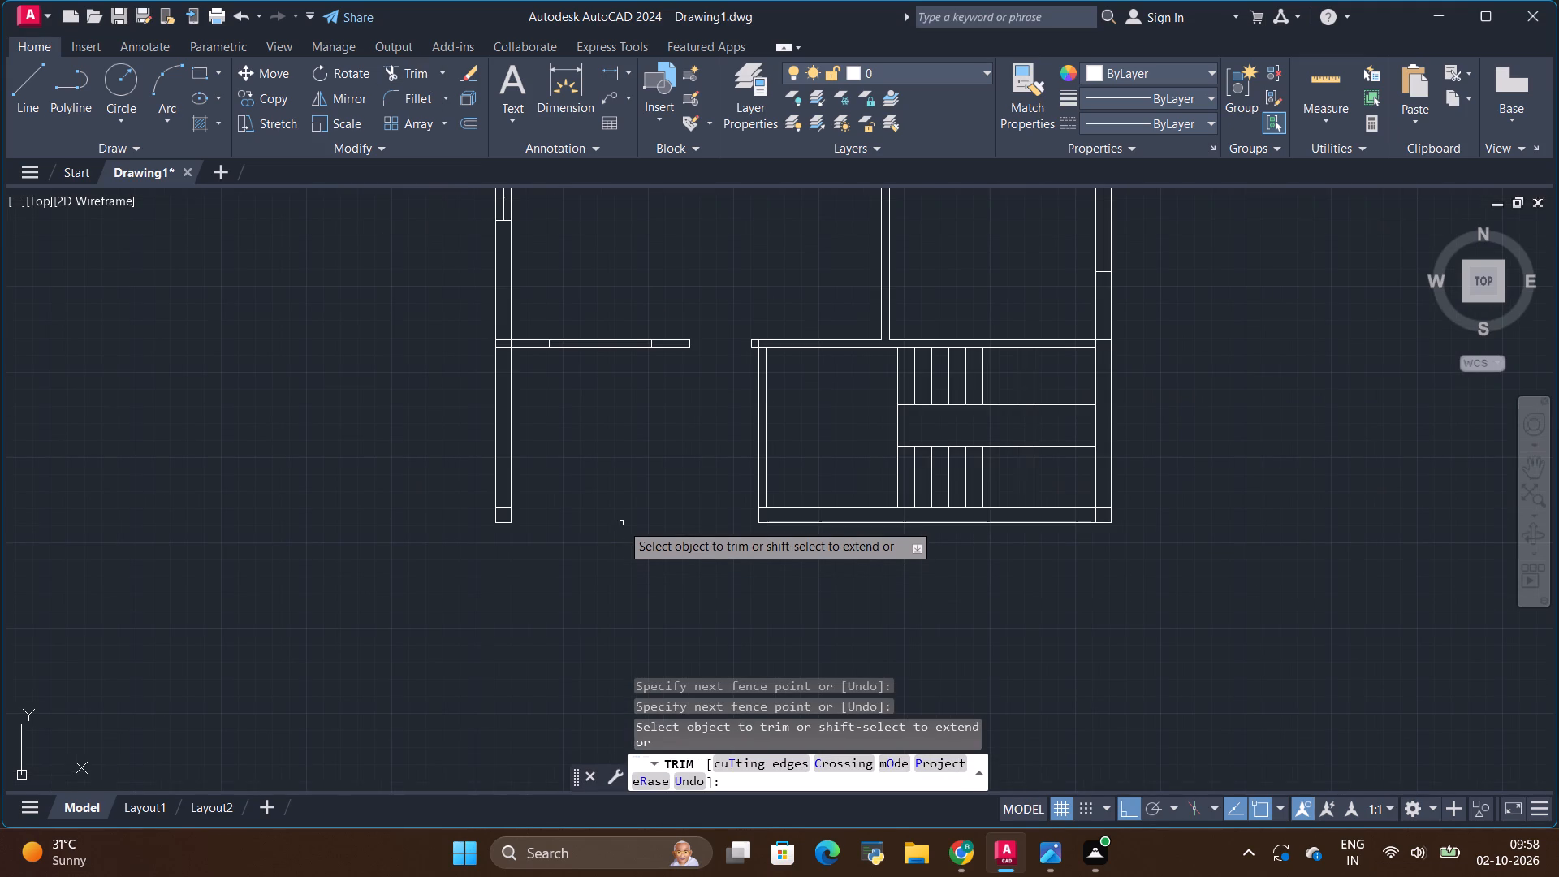
scroll(621, 516, "down", 1)
scroll(659, 397, "up", 1)
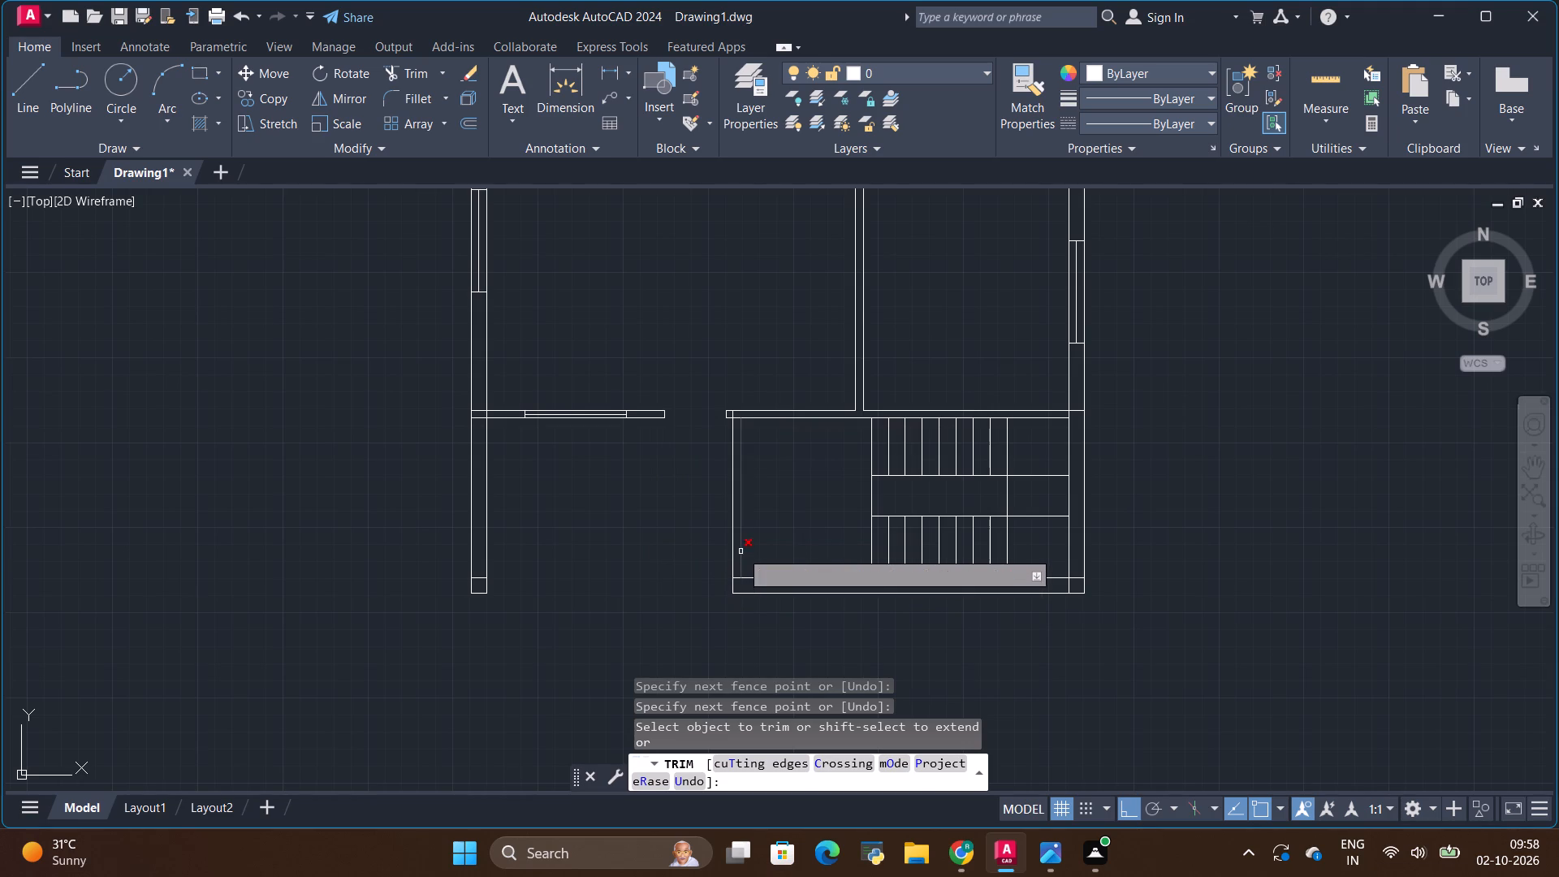
Trim away both vertical lines of the partition wall between the sitout and the staircase area.
key("alt+Tab")
key("alt+Tab")
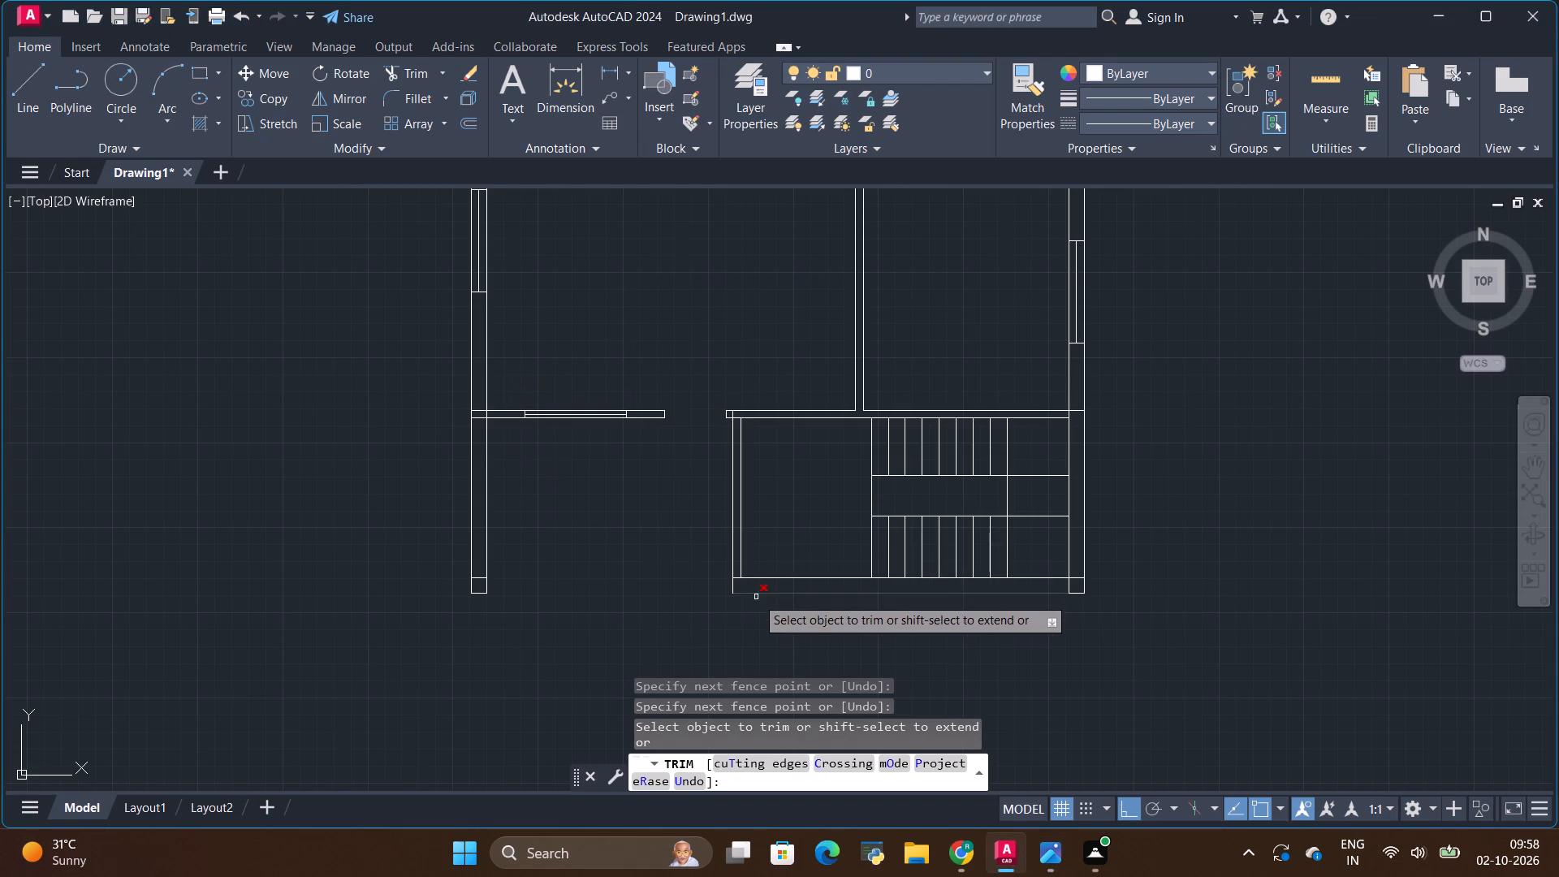
left_click(413, 72)
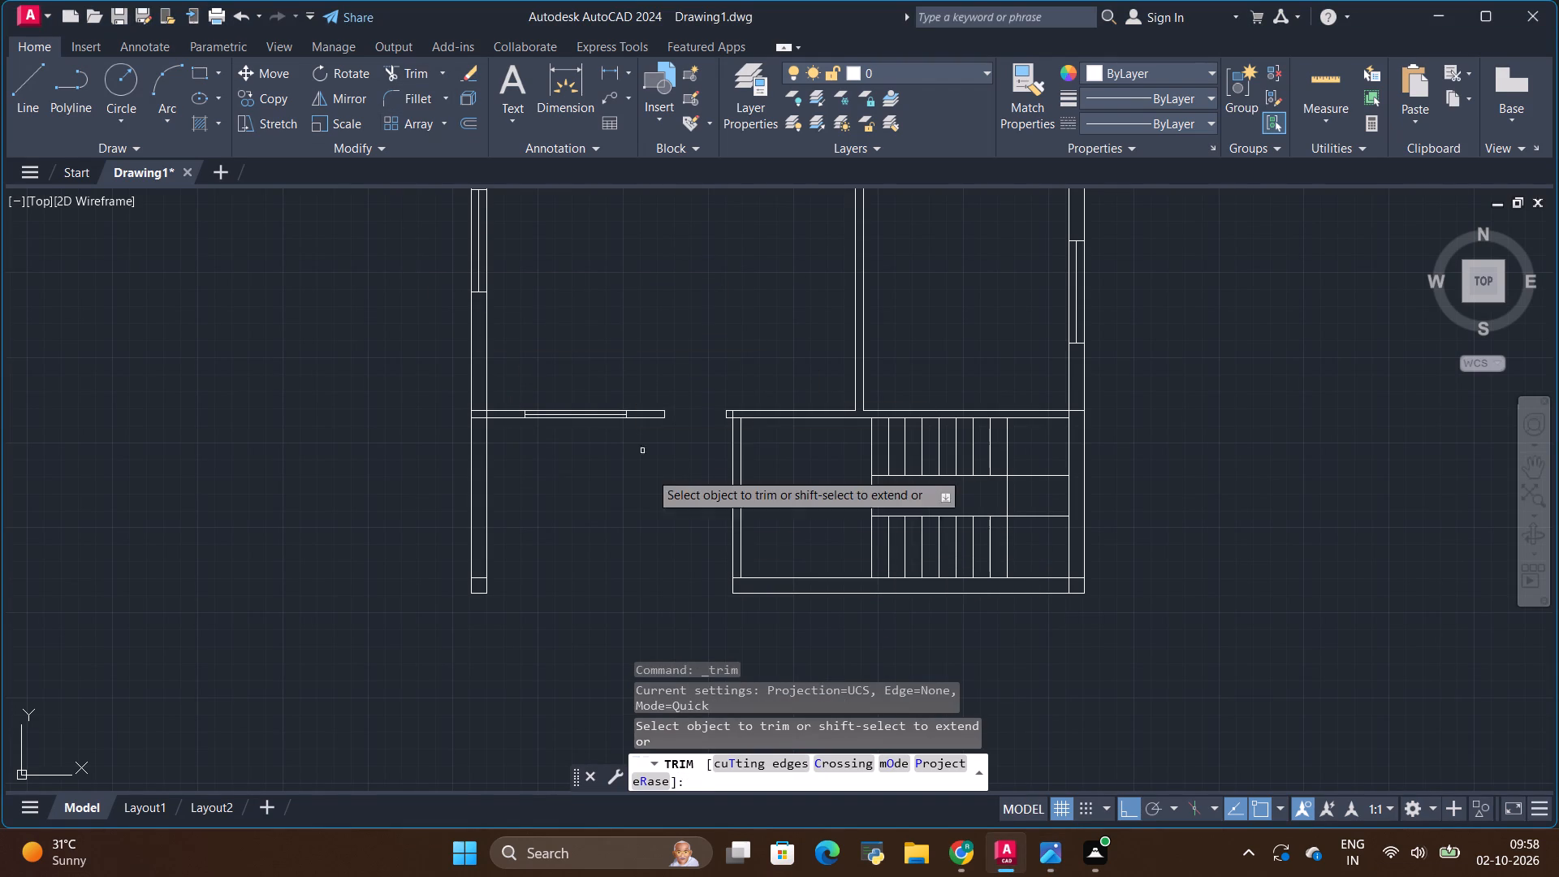
left_click_drag(707, 502, 802, 502)
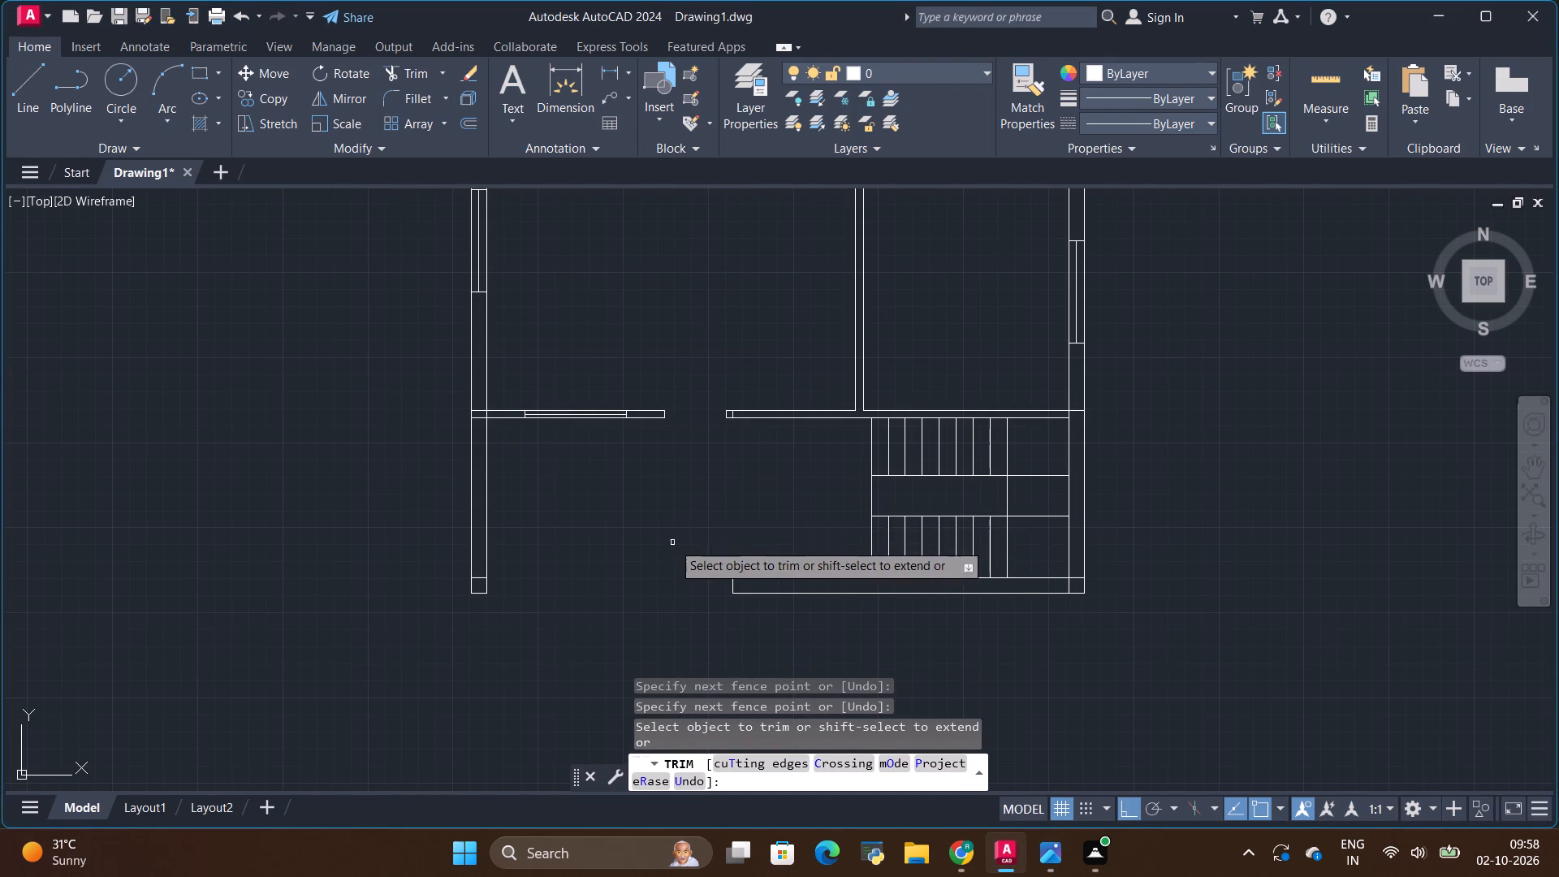
Examine the opened sitout, the staircase area and the complete floor plan.
scroll(679, 513, "down", 1)
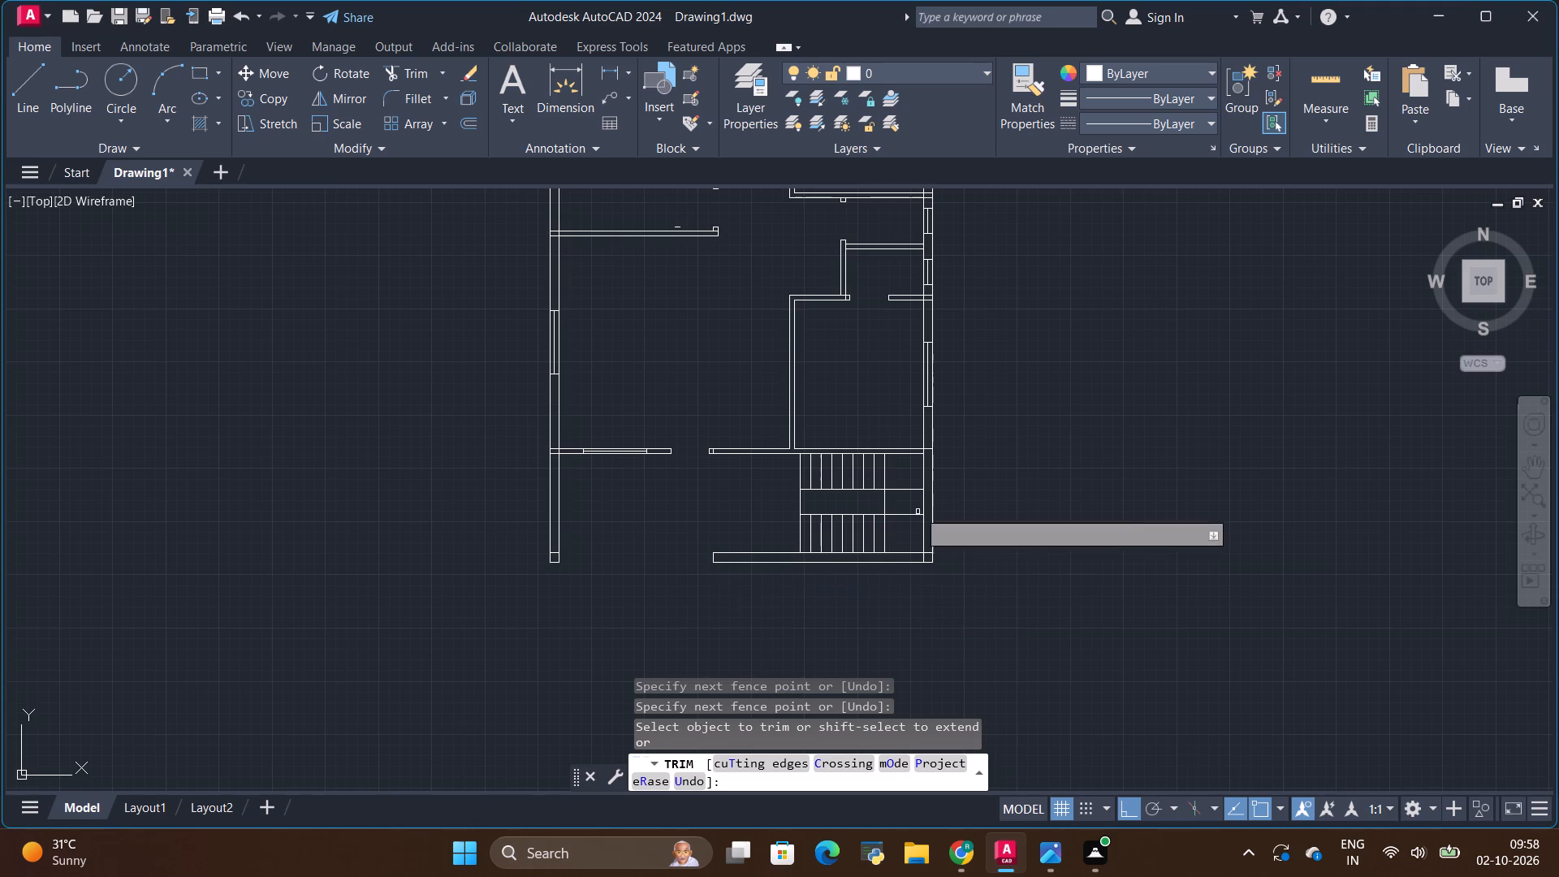
scroll(920, 495, "up", 2)
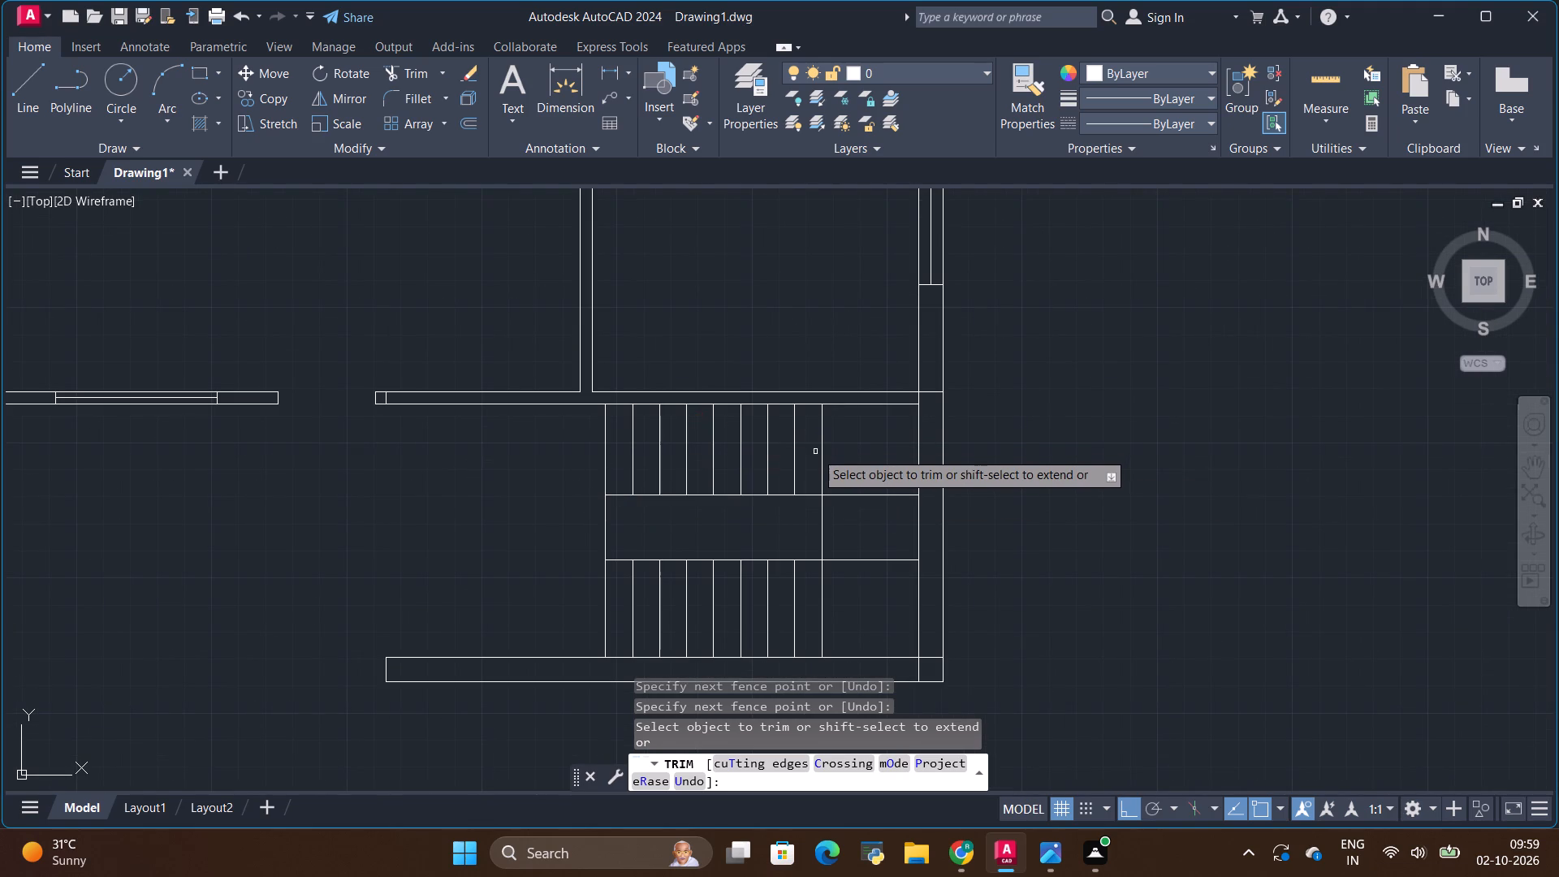
scroll(818, 446, "down", 1)
scroll(748, 479, "up", 1)
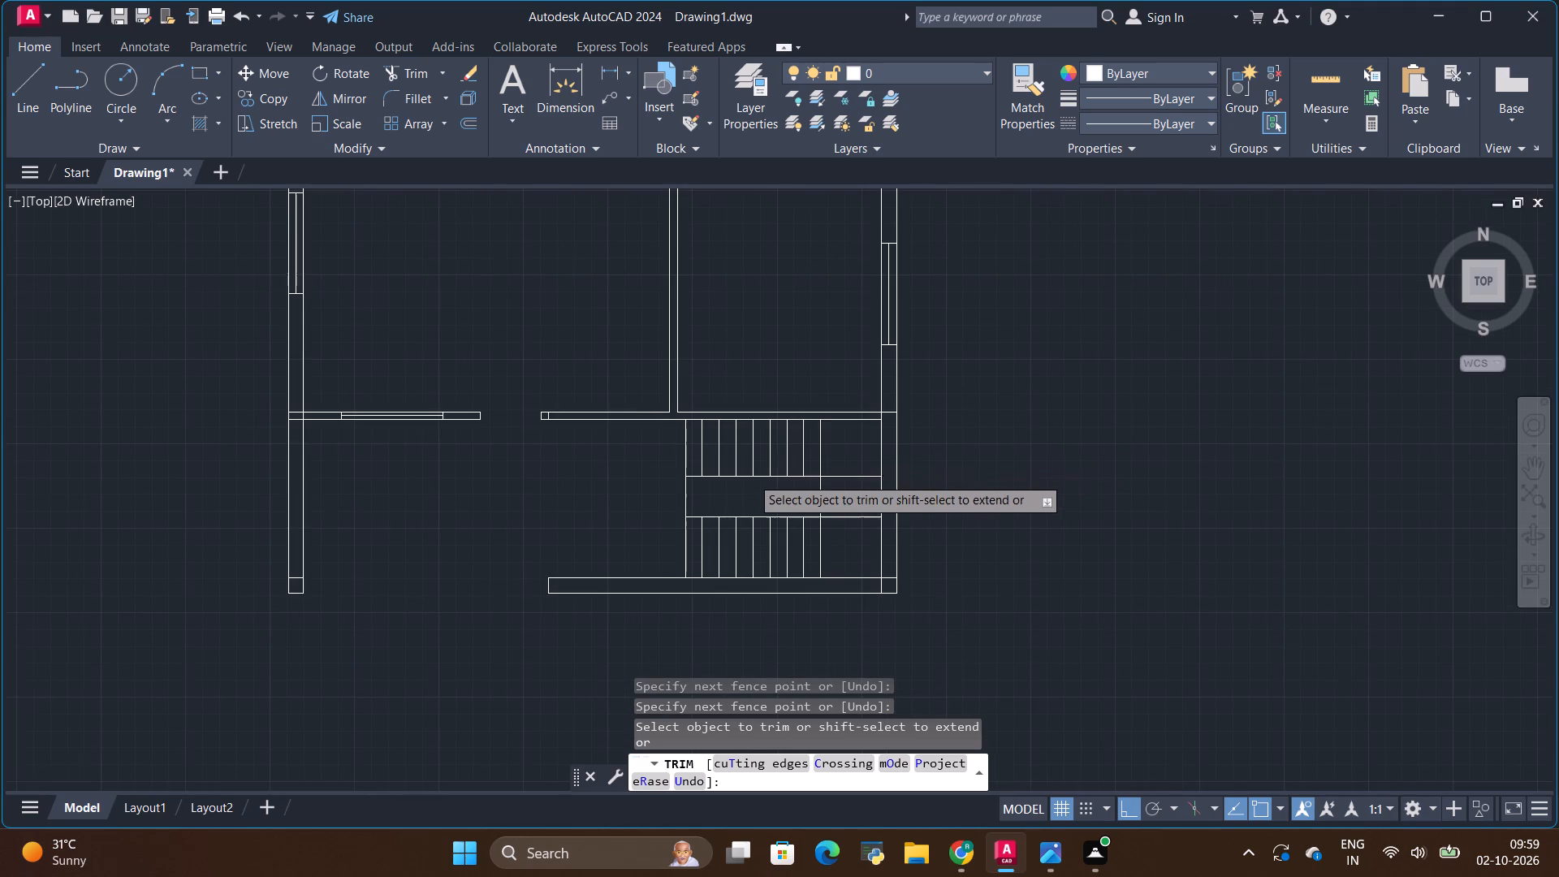
scroll(744, 482, "up", 1)
scroll(742, 482, "down", 2)
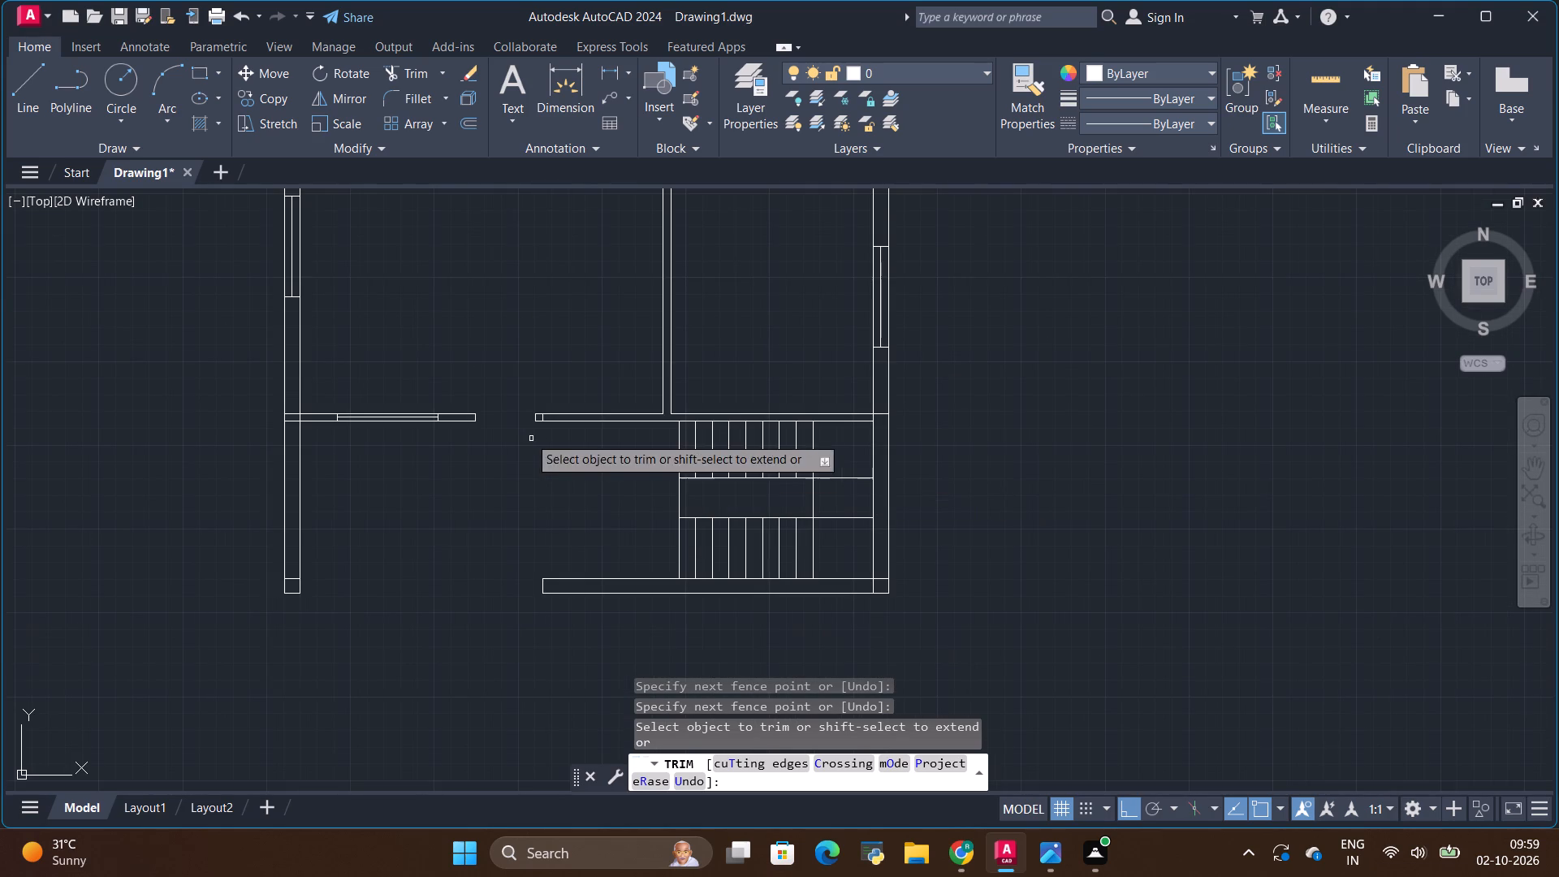
scroll(626, 462, "down", 1)
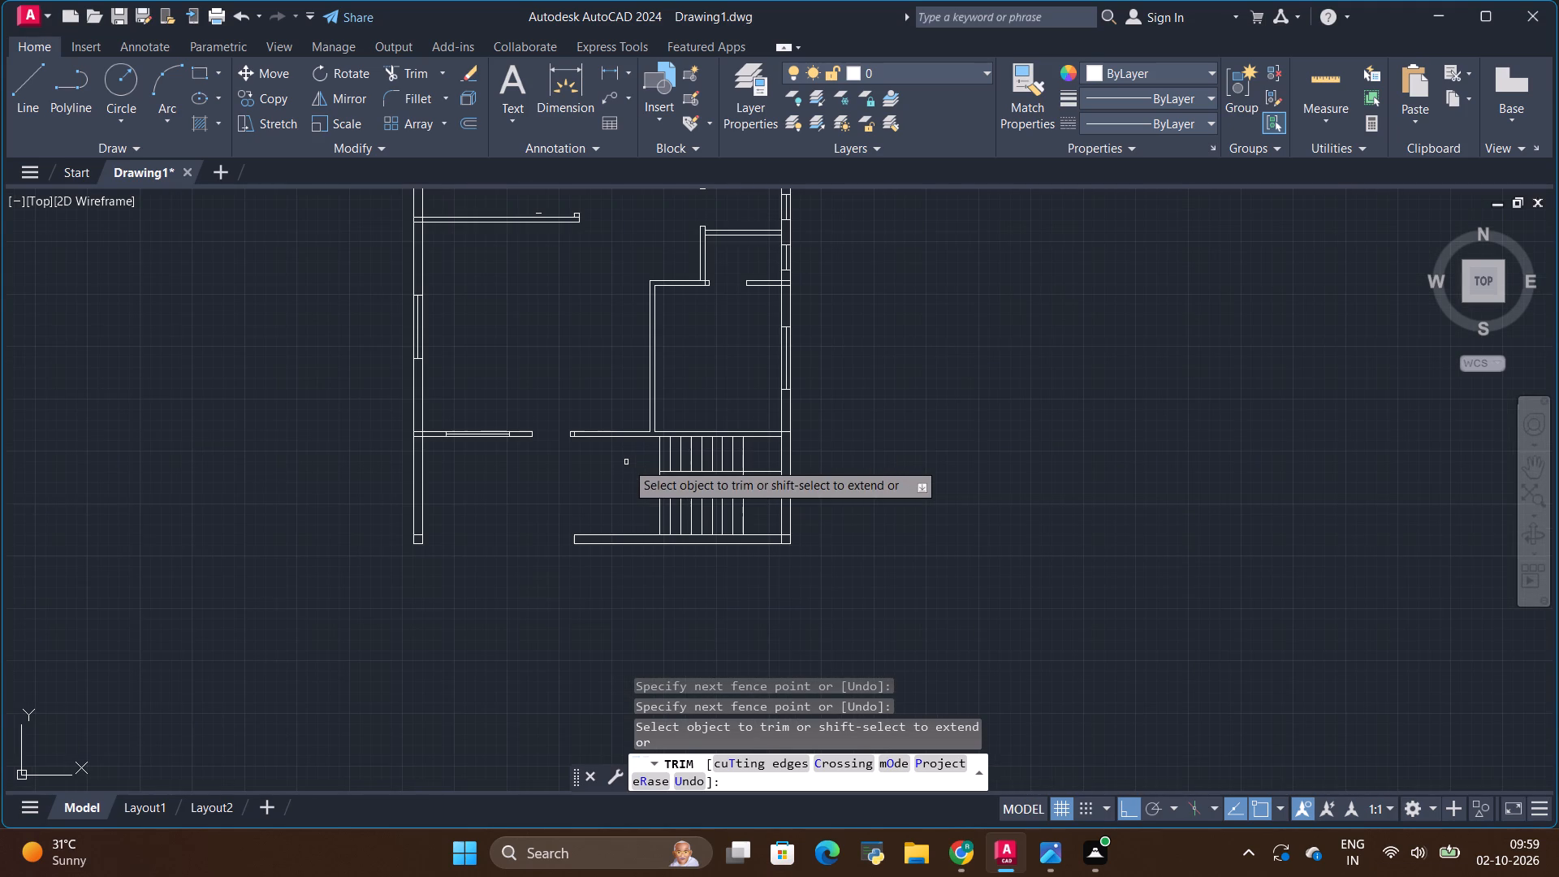
scroll(626, 462, "down", 2)
scroll(671, 262, "up", 2)
scroll(667, 305, "down", 1)
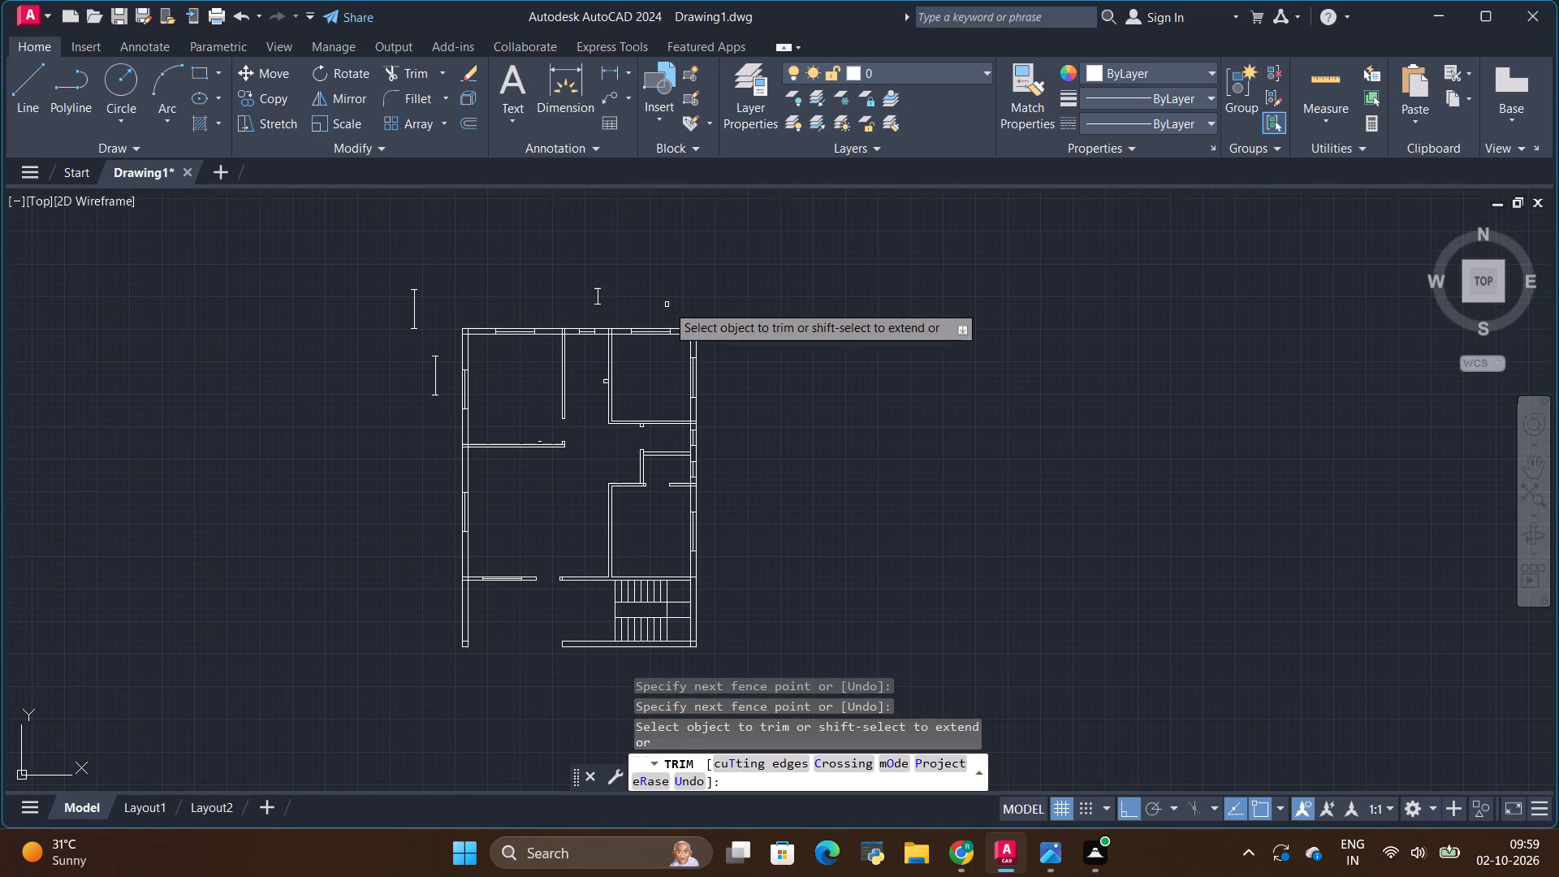
scroll(530, 602, "up", 1)
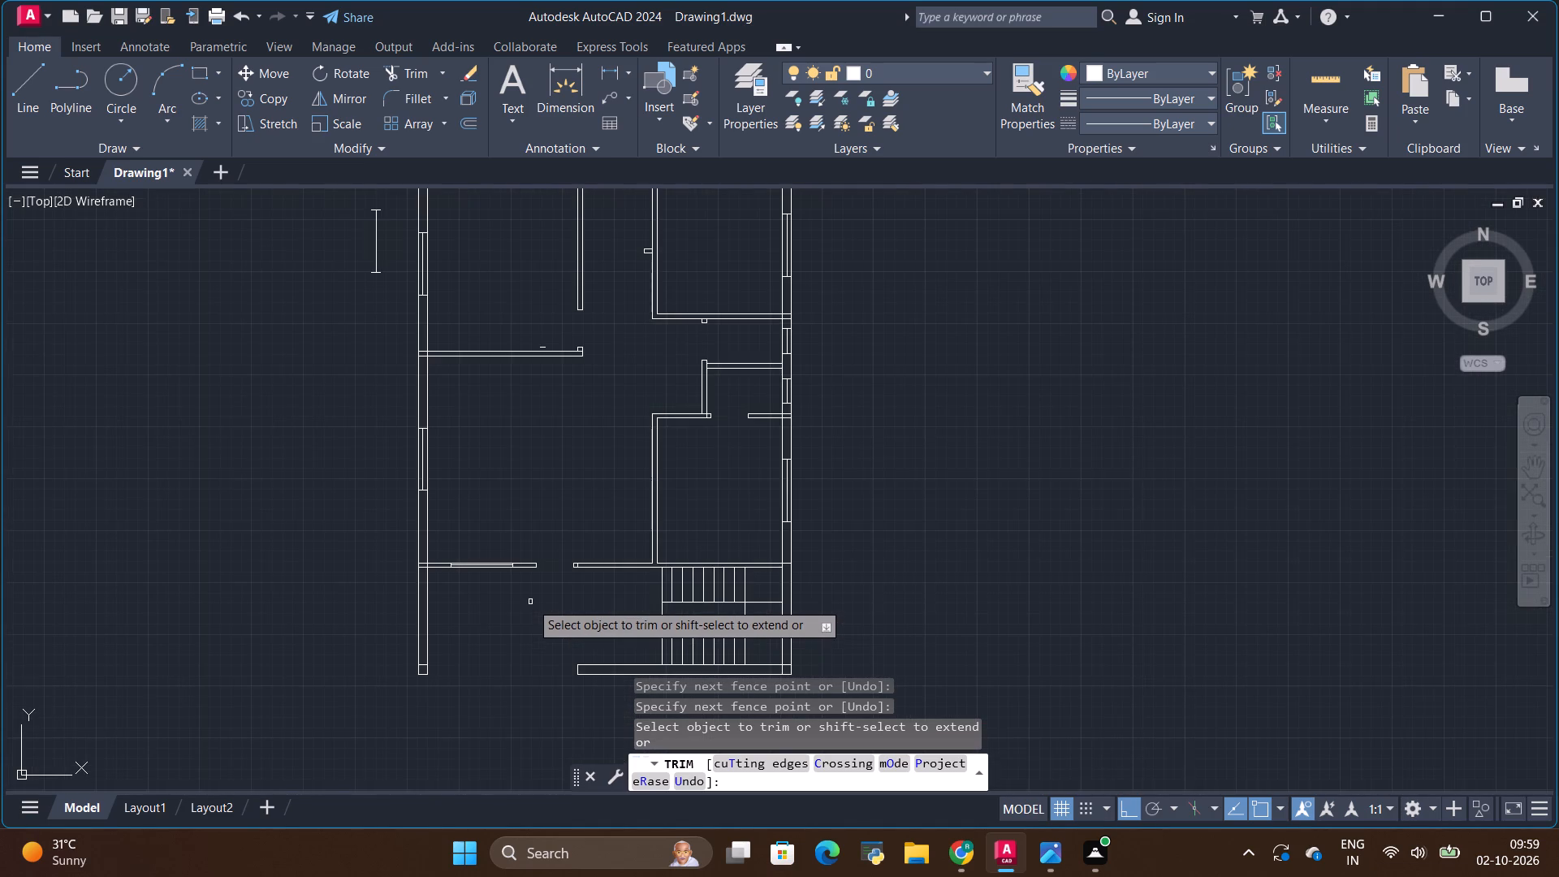
scroll(531, 591, "down", 1)
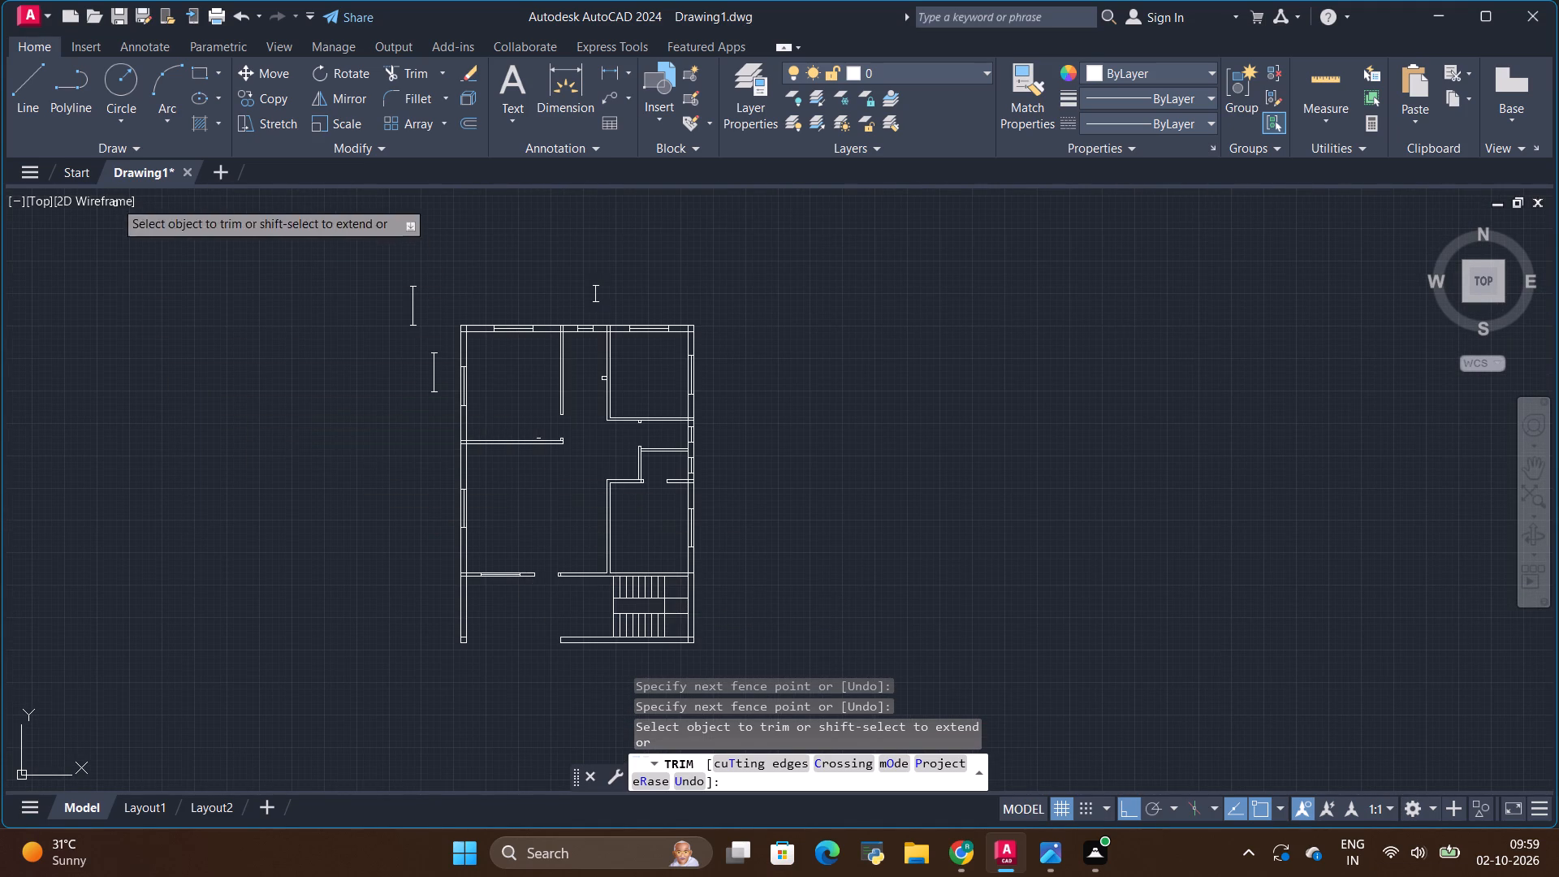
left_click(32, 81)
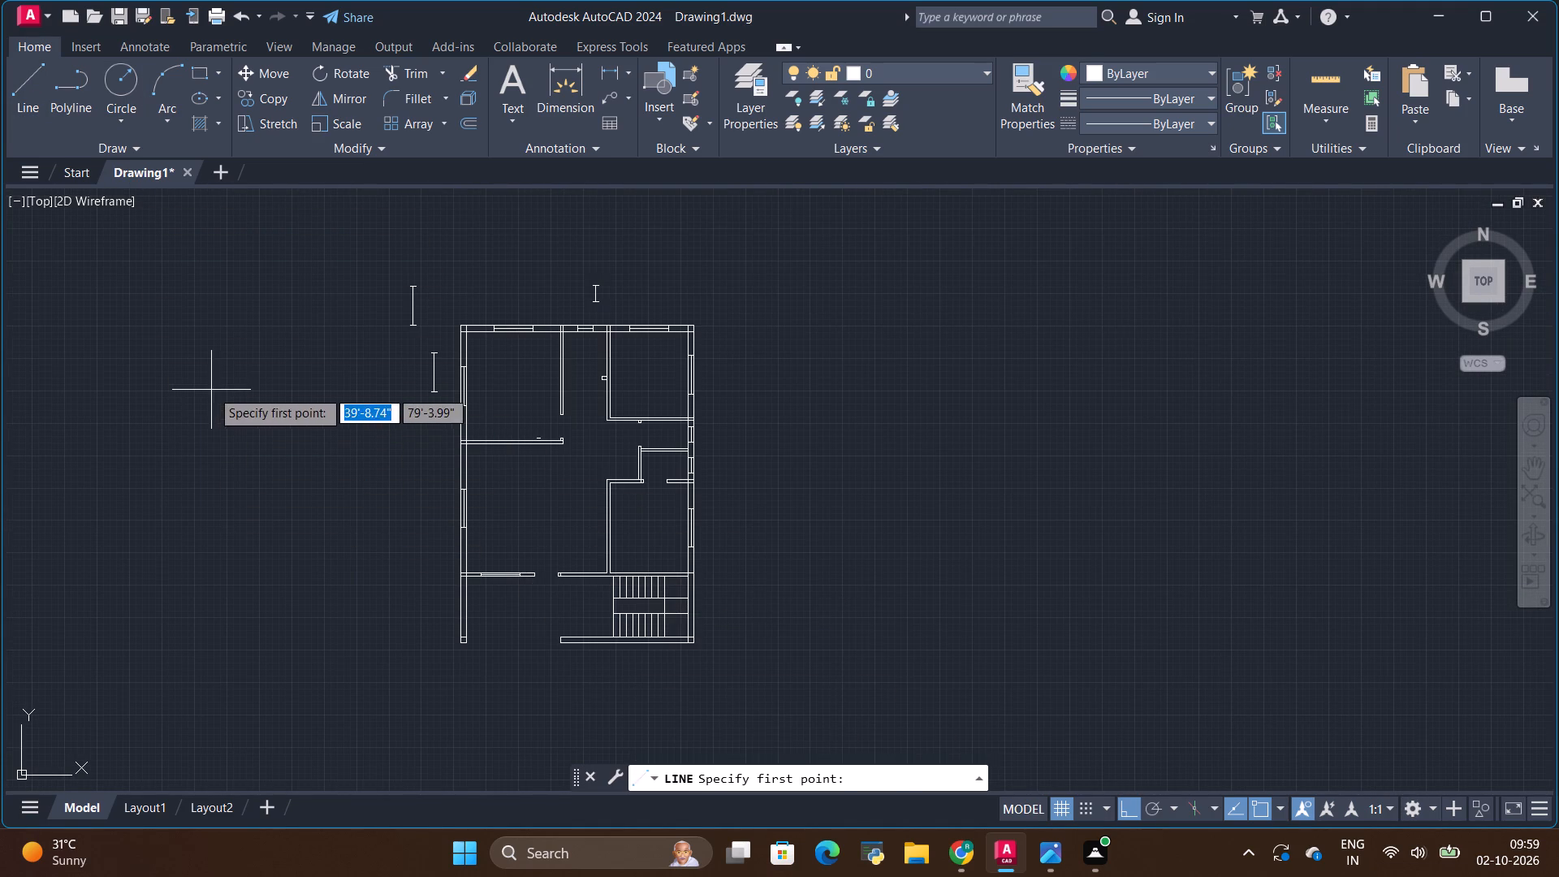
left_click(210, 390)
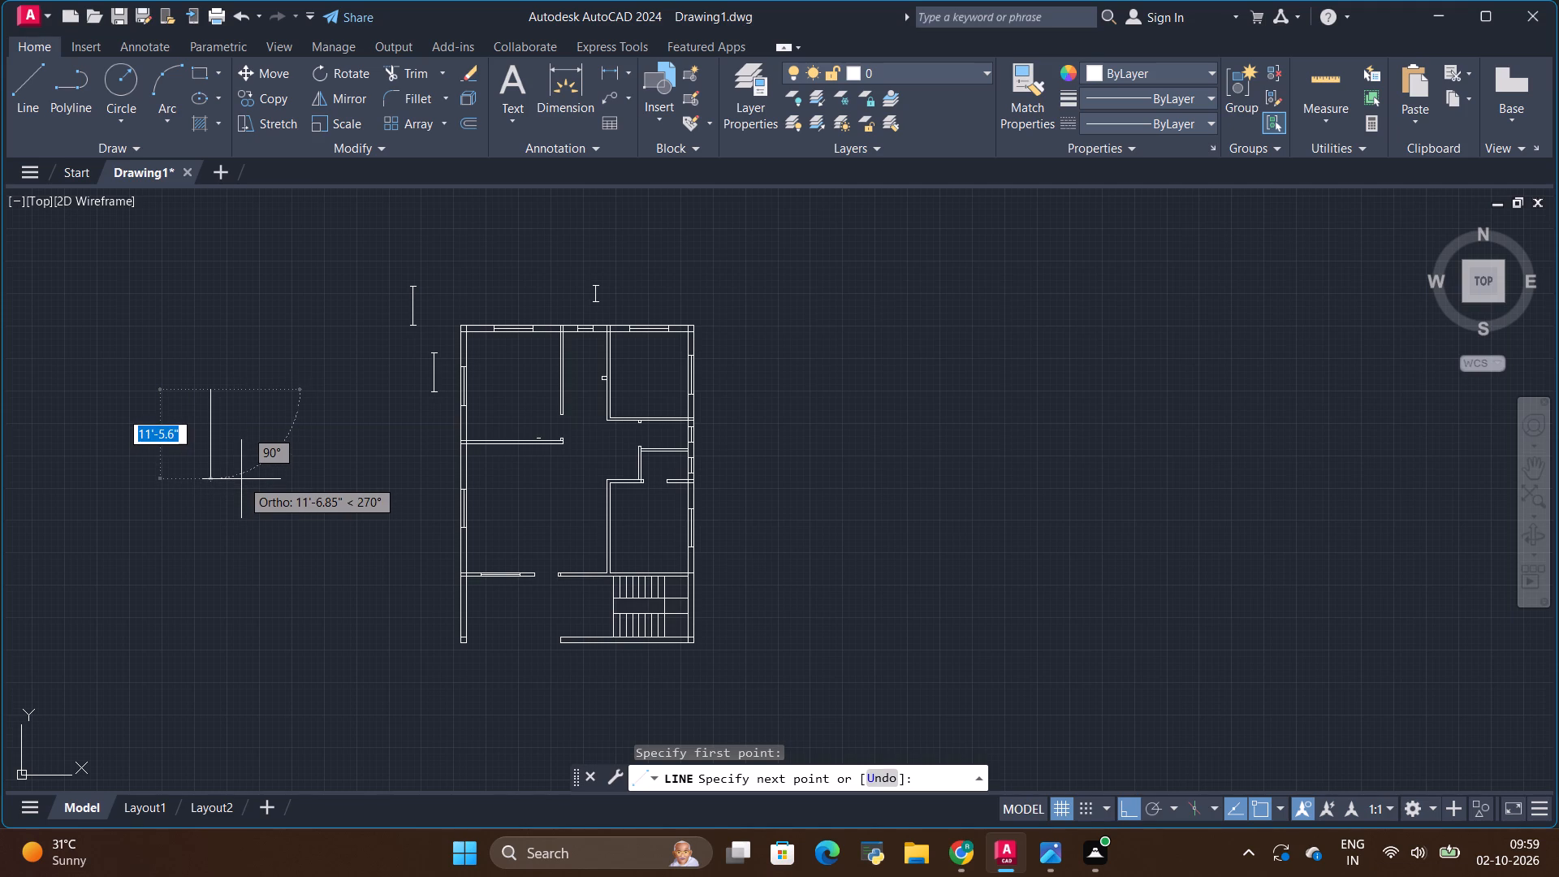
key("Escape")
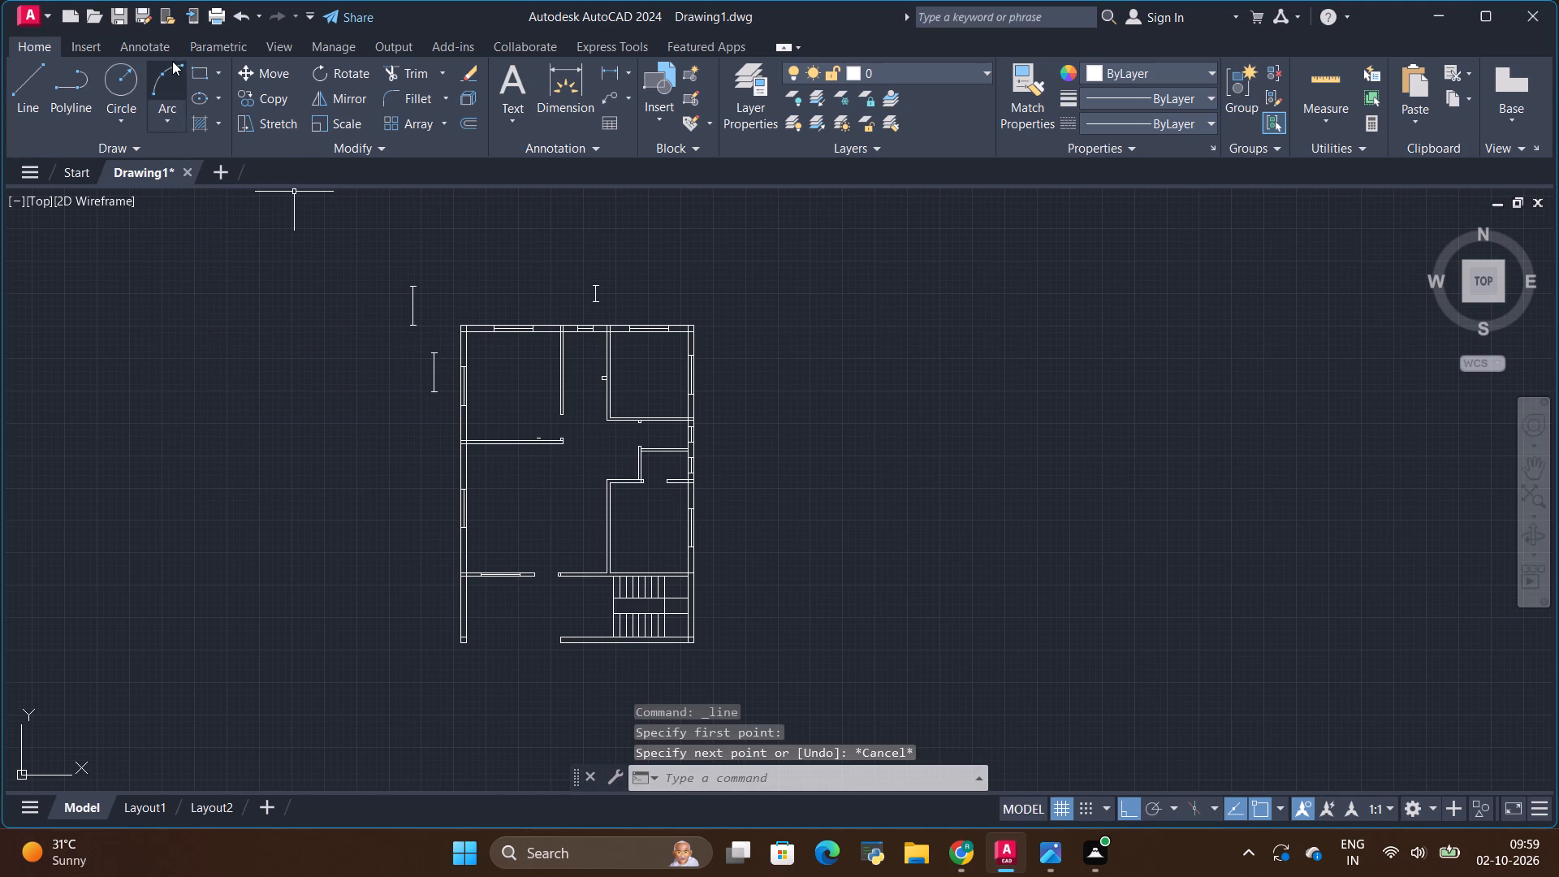
Draw a 3' by 2" horizontal rectangle as a door leaf in the empty space left of the floor plan.
left_click(197, 62)
left_click(197, 396)
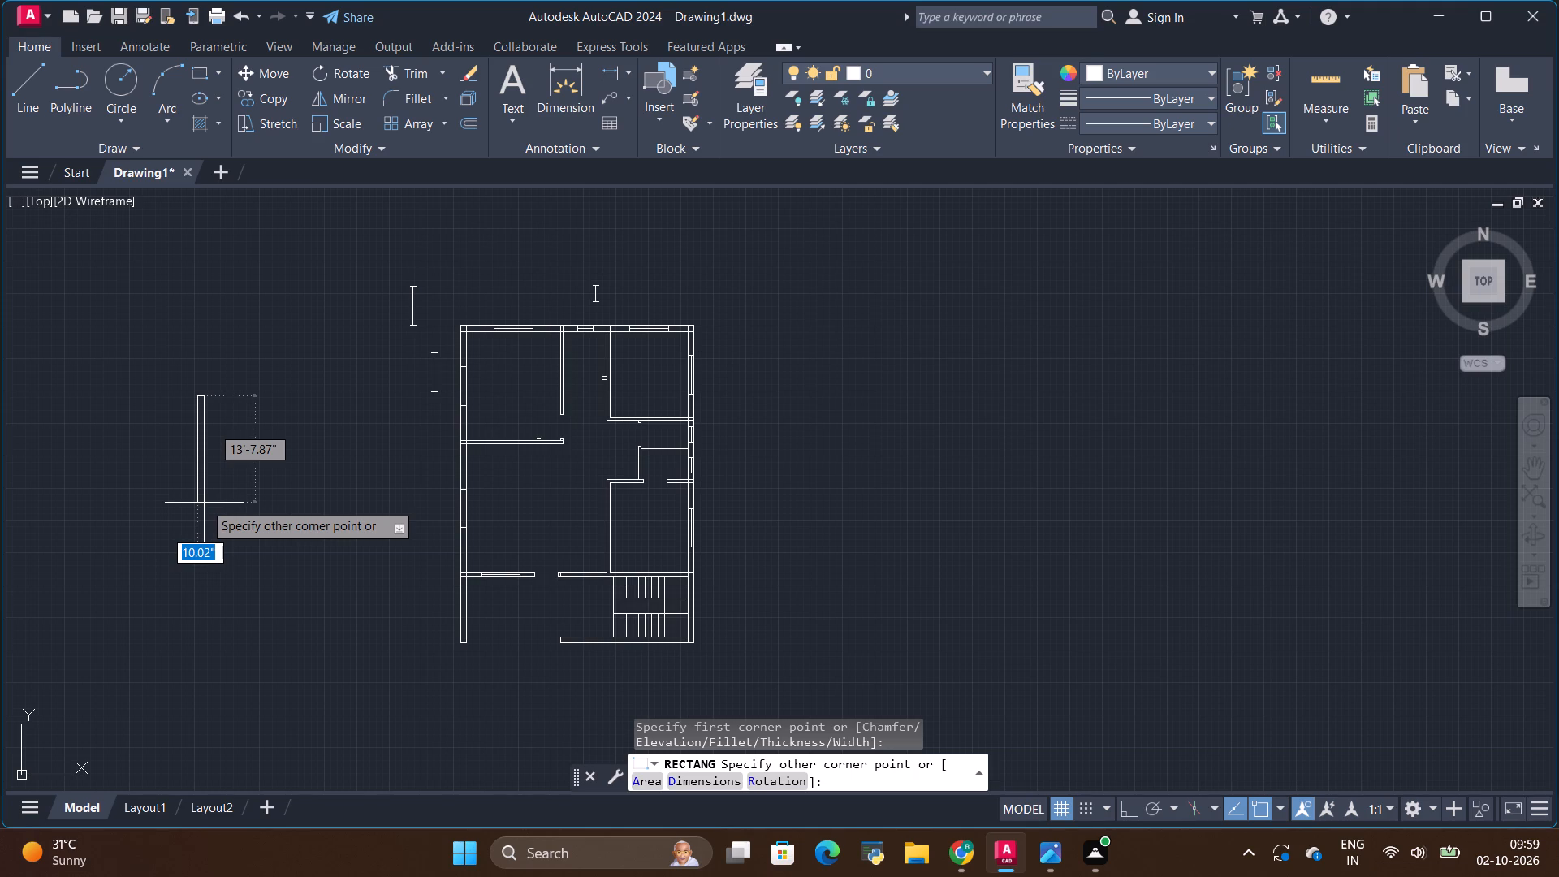
key("BackSpace")
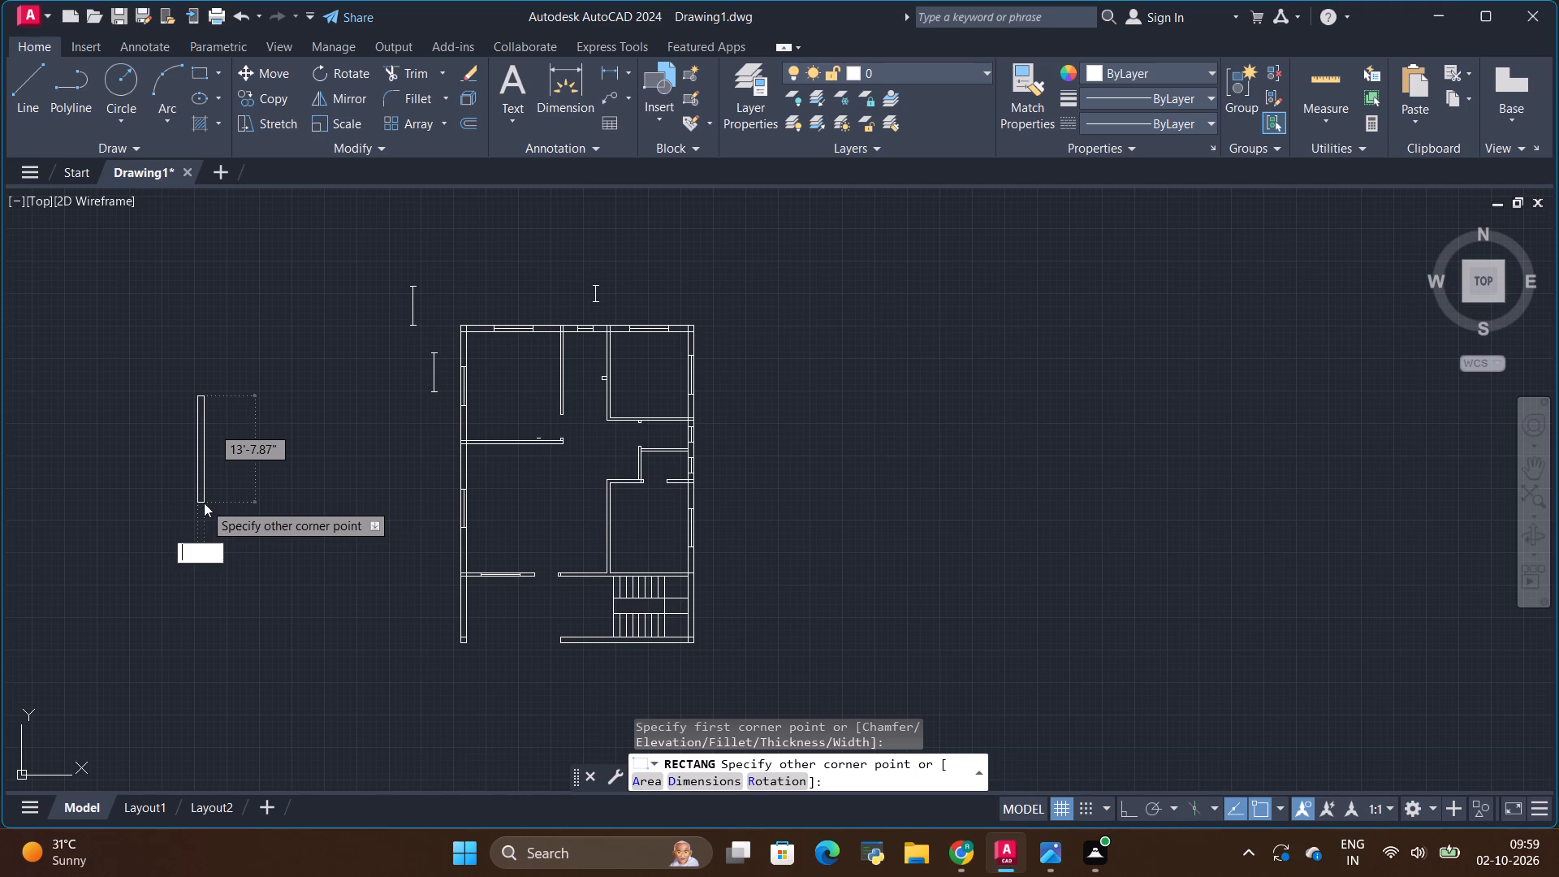
key("BackSpace")
key("3")
key("apostrophe")
type(",2")
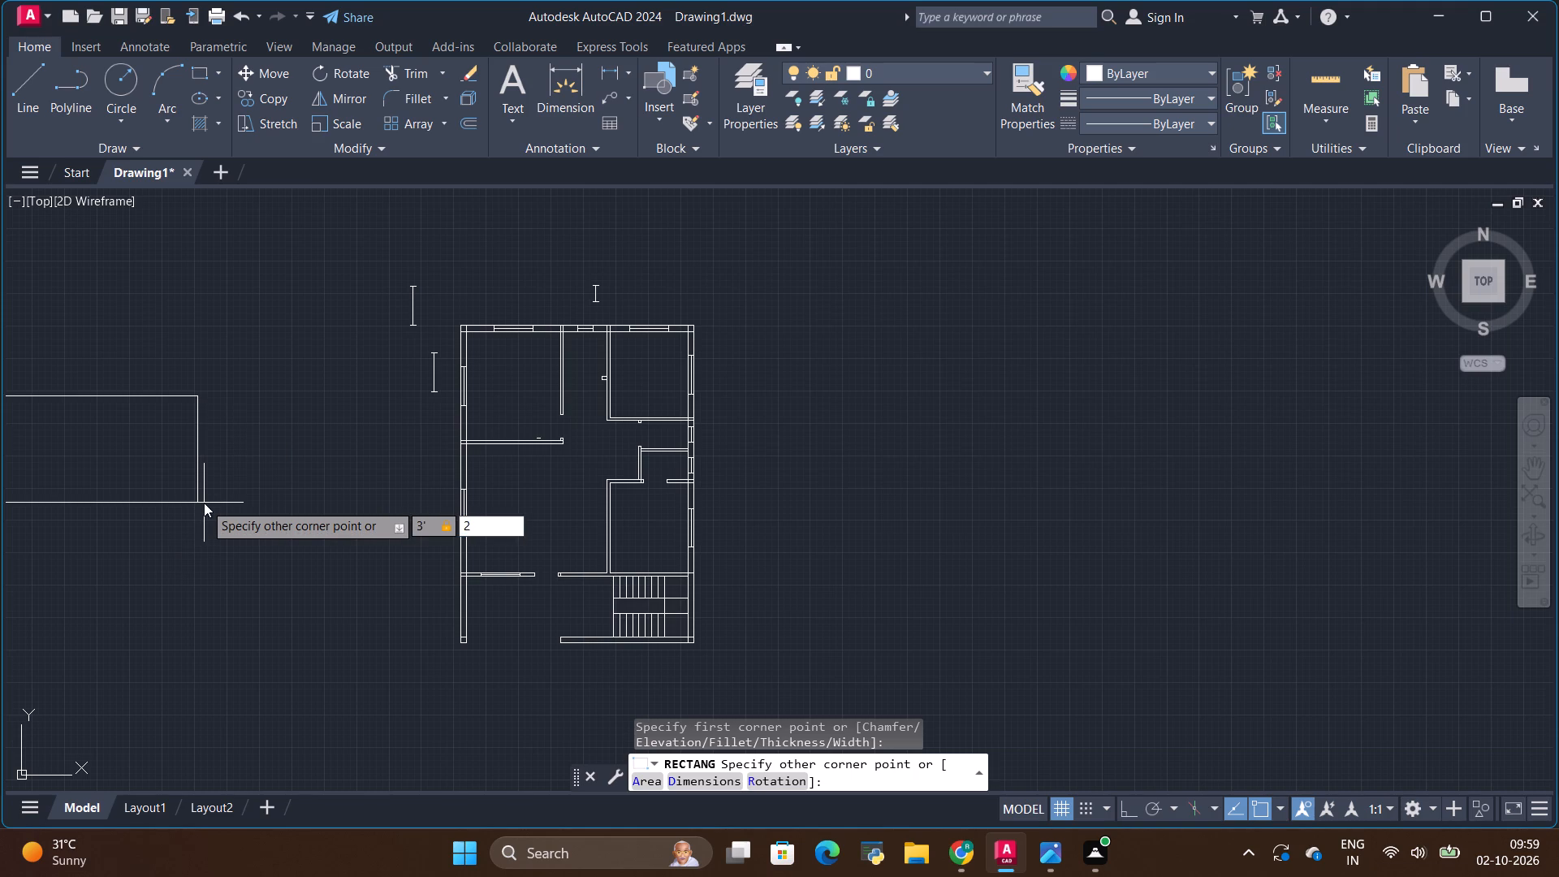
key("shift+quotedbl")
key("Return")
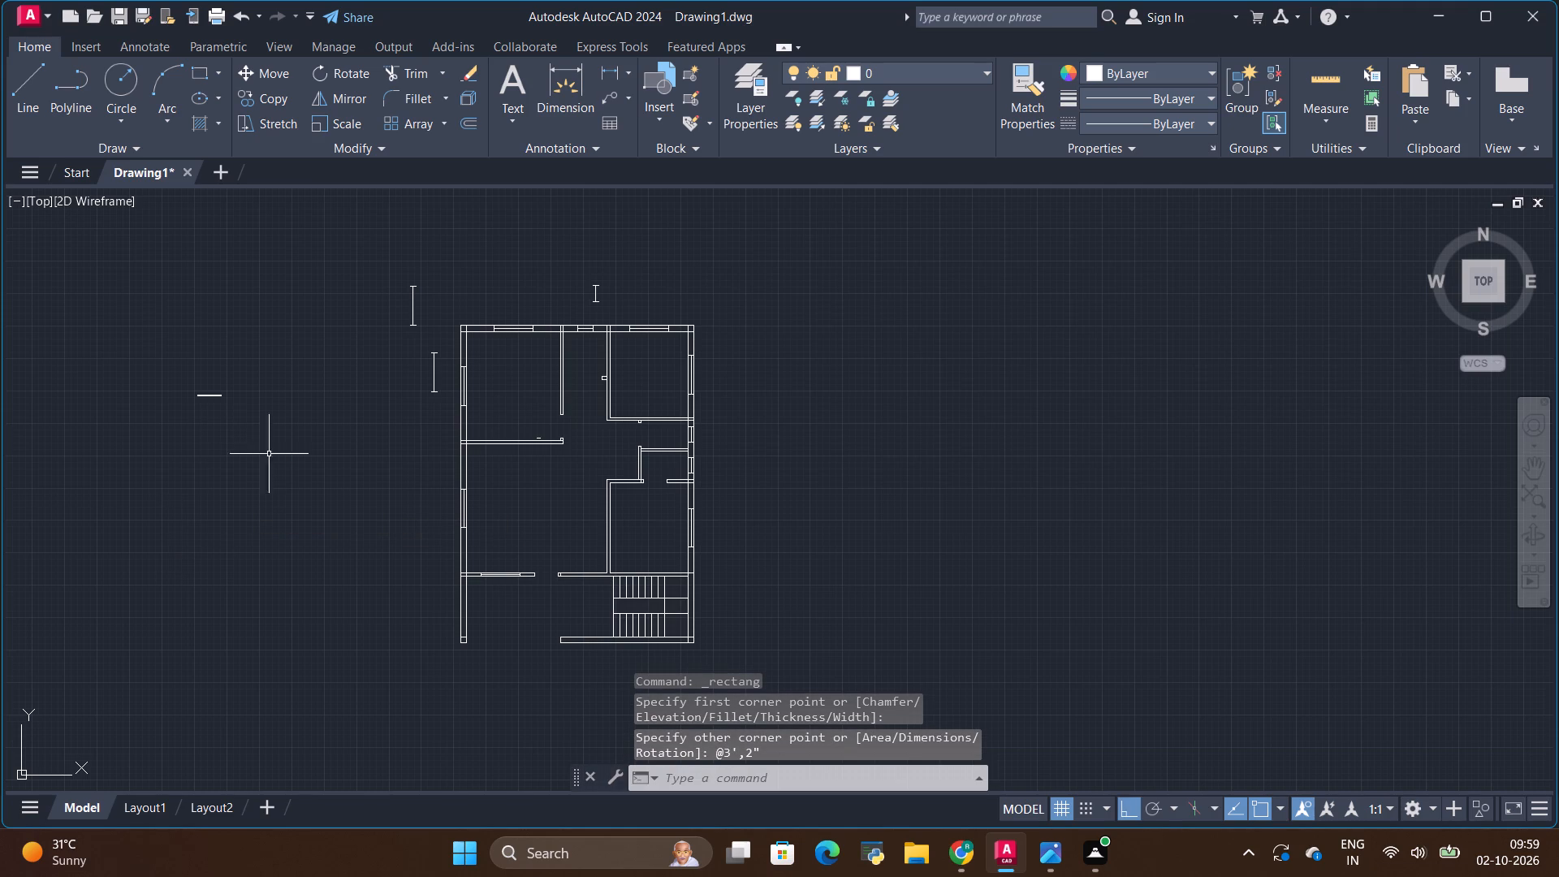
Draw a 3' vertical line downward from the door leaf rectangle's top-left corner.
scroll(212, 382, "up", 4)
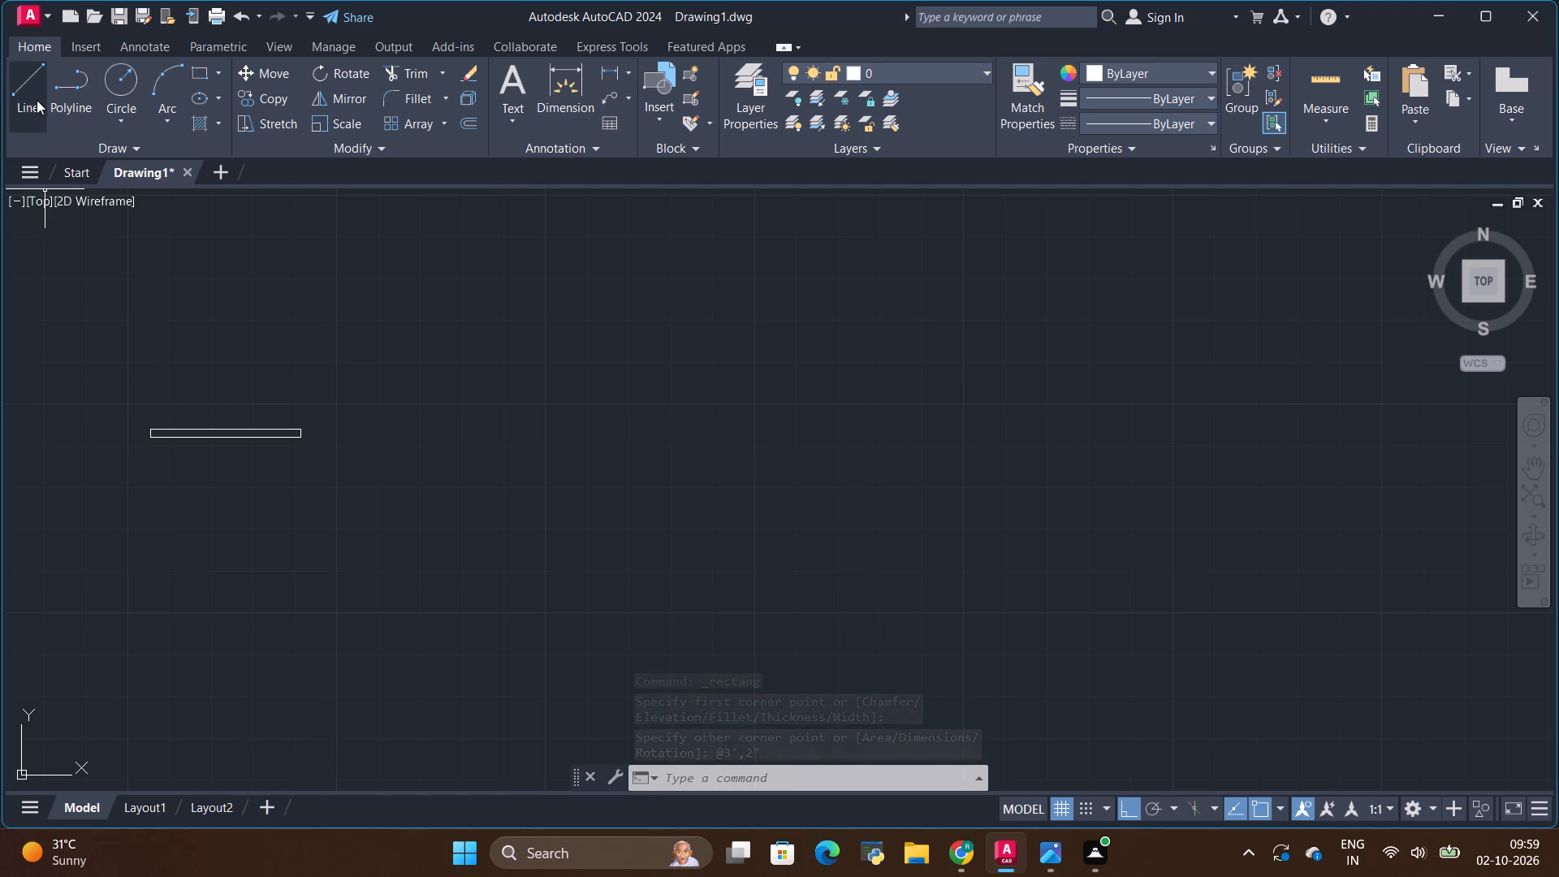
left_click(35, 95)
left_click(148, 429)
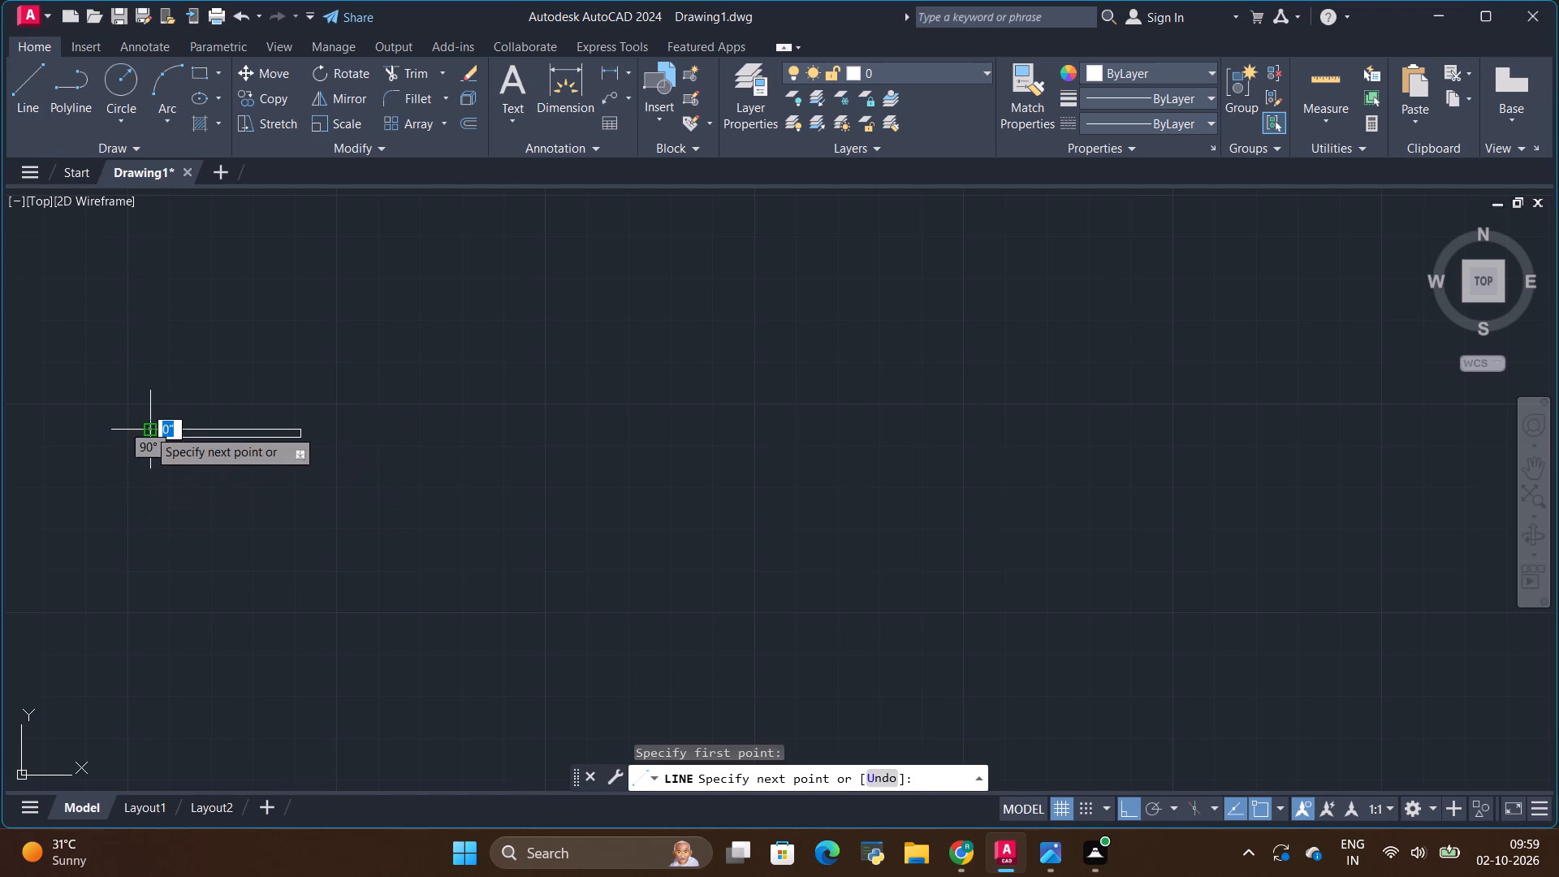
key("BackSpace")
type("3'")
key("Return")
key("Escape")
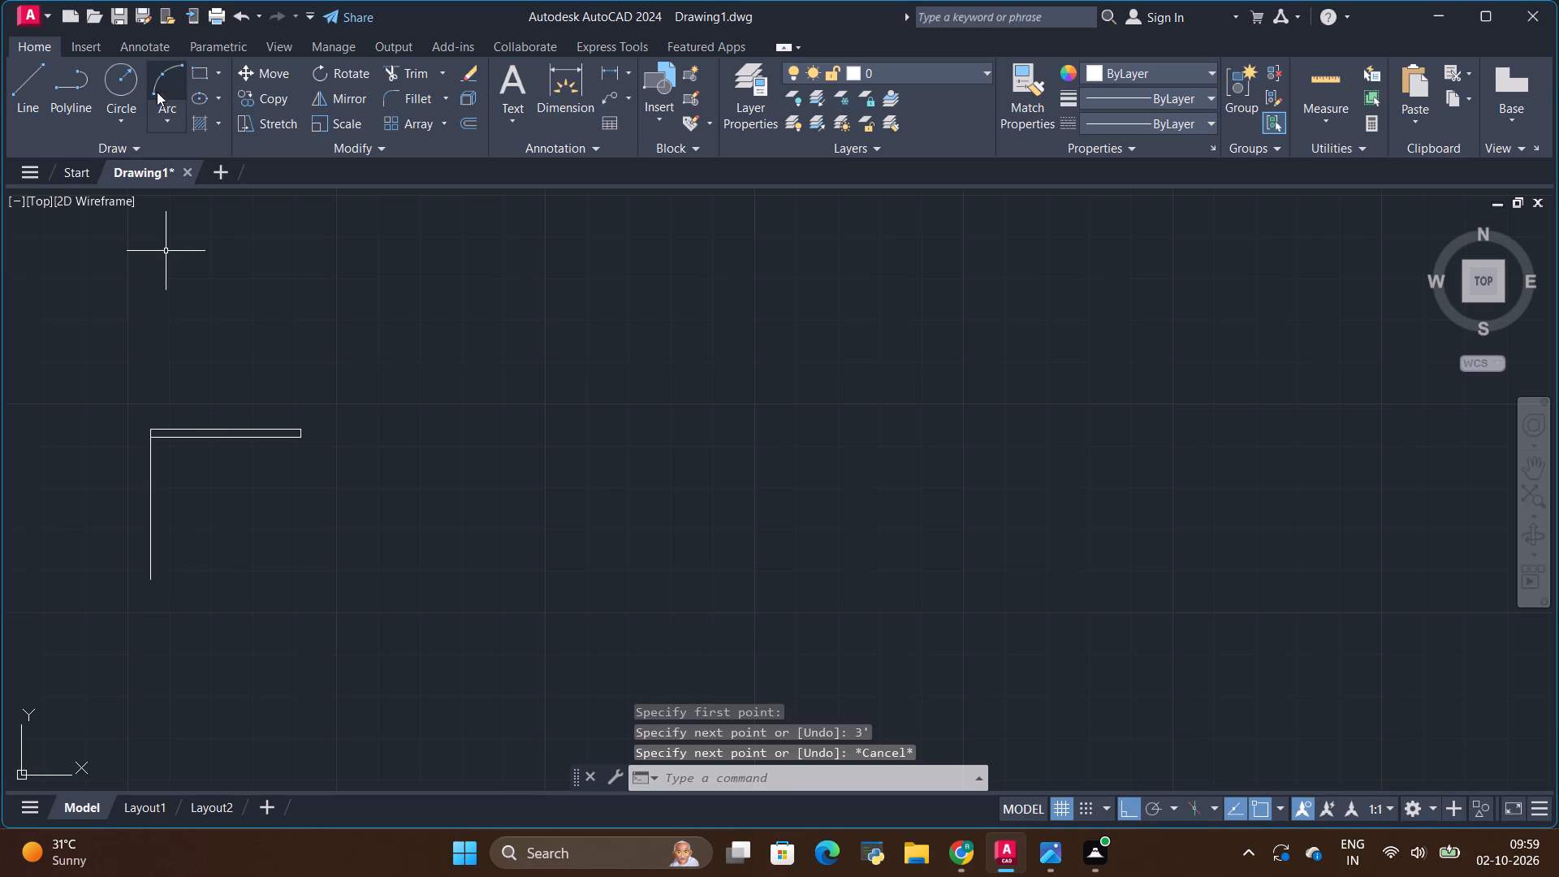
Draw a Start, End, Direction arc from the vertical line's lower end to the door leaf's top-right corner, starting horizontally.
left_click(163, 113)
left_click(229, 360)
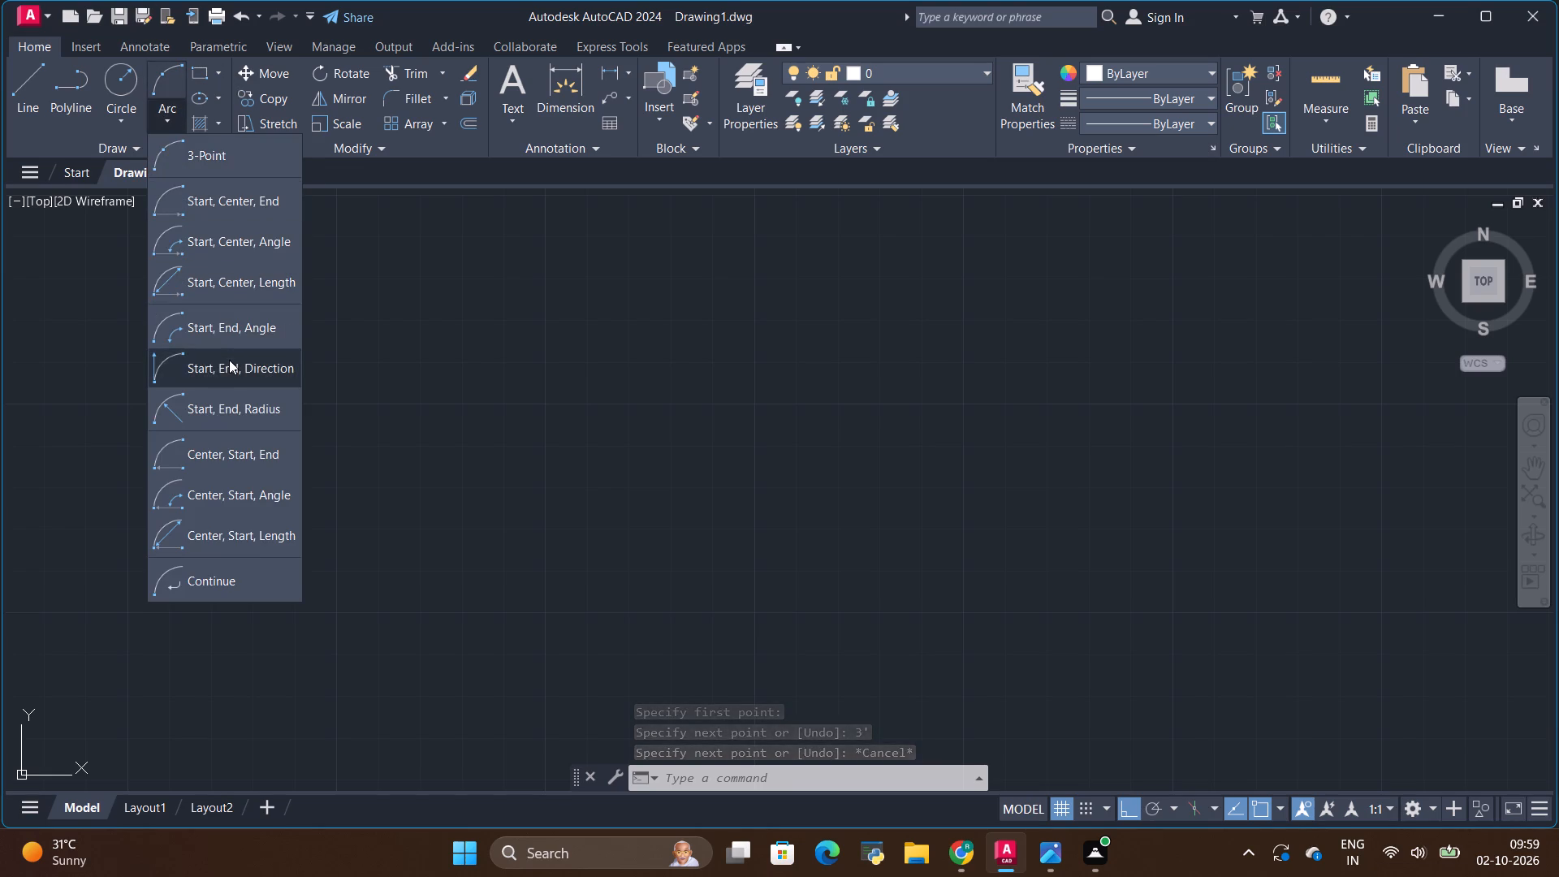
left_click(154, 570)
scroll(270, 448, "up", 2)
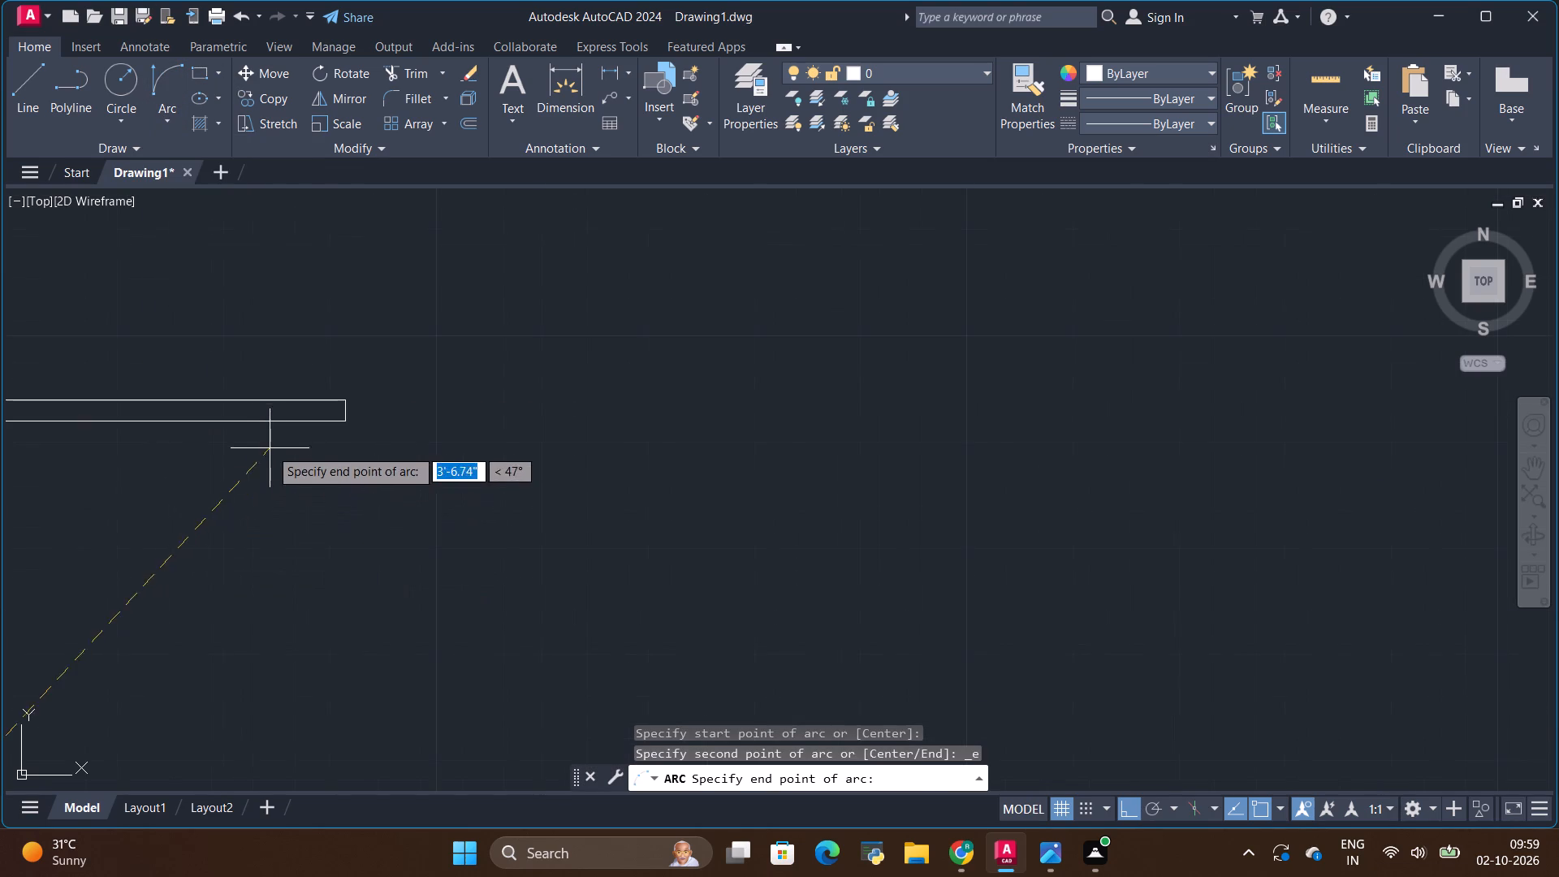
left_click(344, 400)
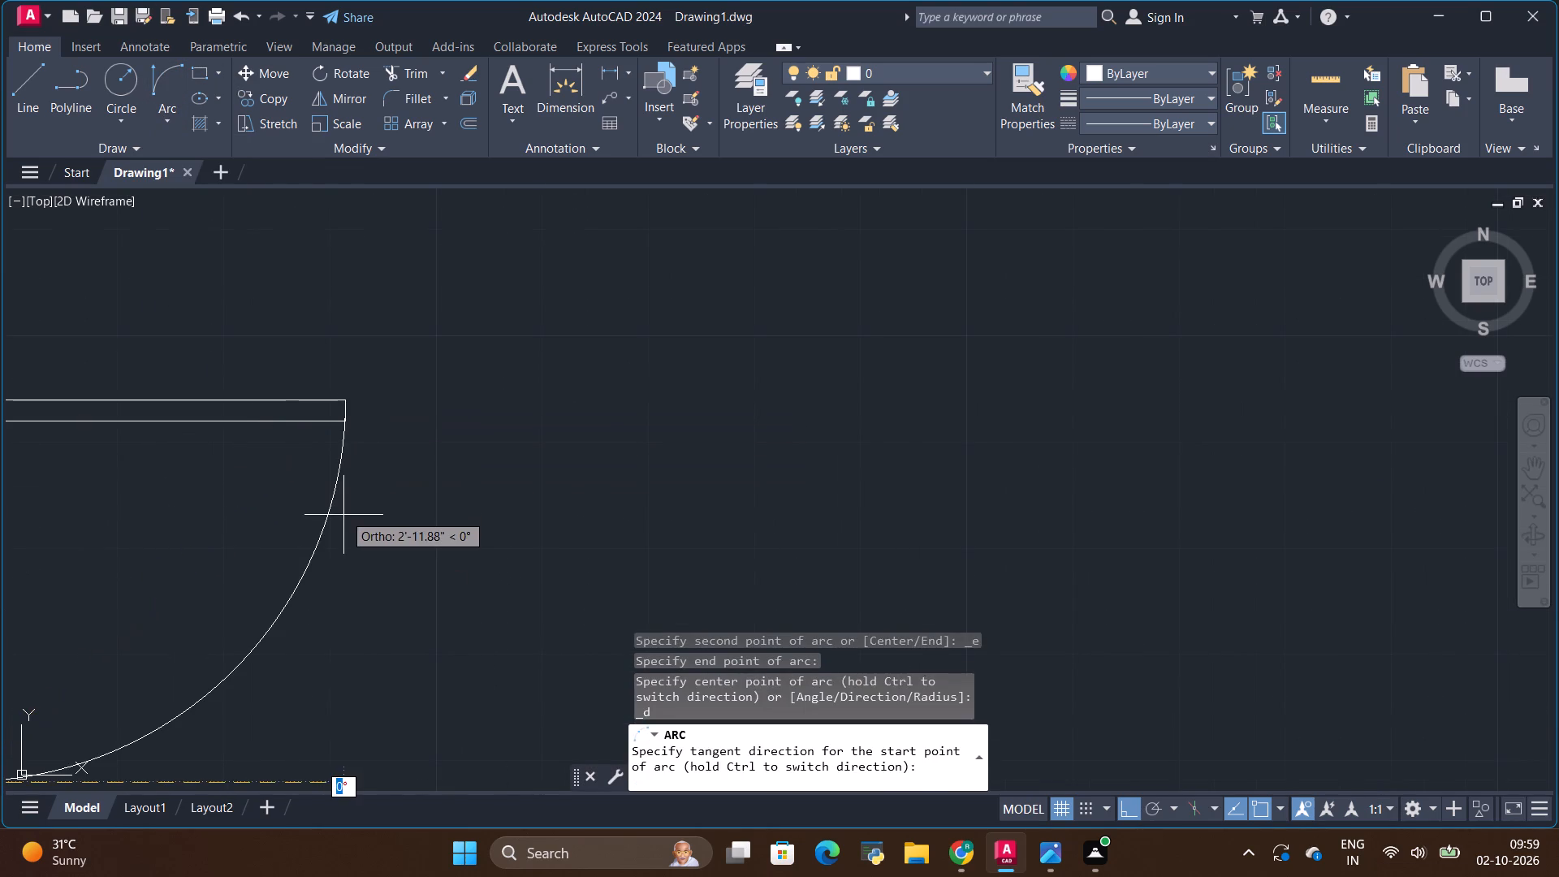
left_click(343, 516)
scroll(346, 516, "down", 3)
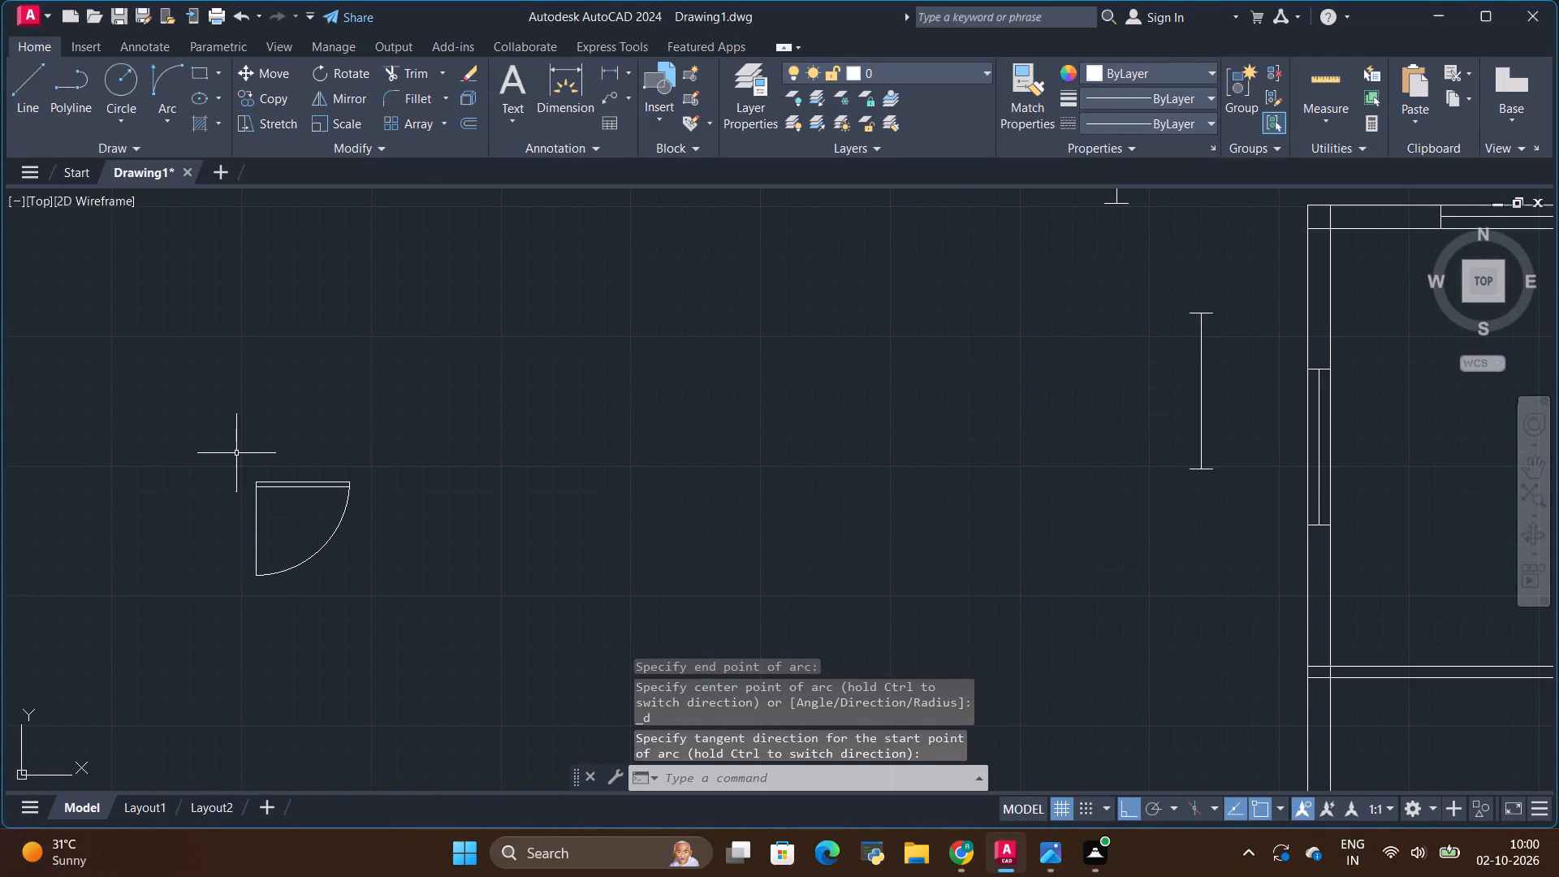
Group the door leaf rectangle, the vertical line and the swing arc into one door symbol.
left_click(236, 450)
left_click(363, 601)
right_click(339, 531)
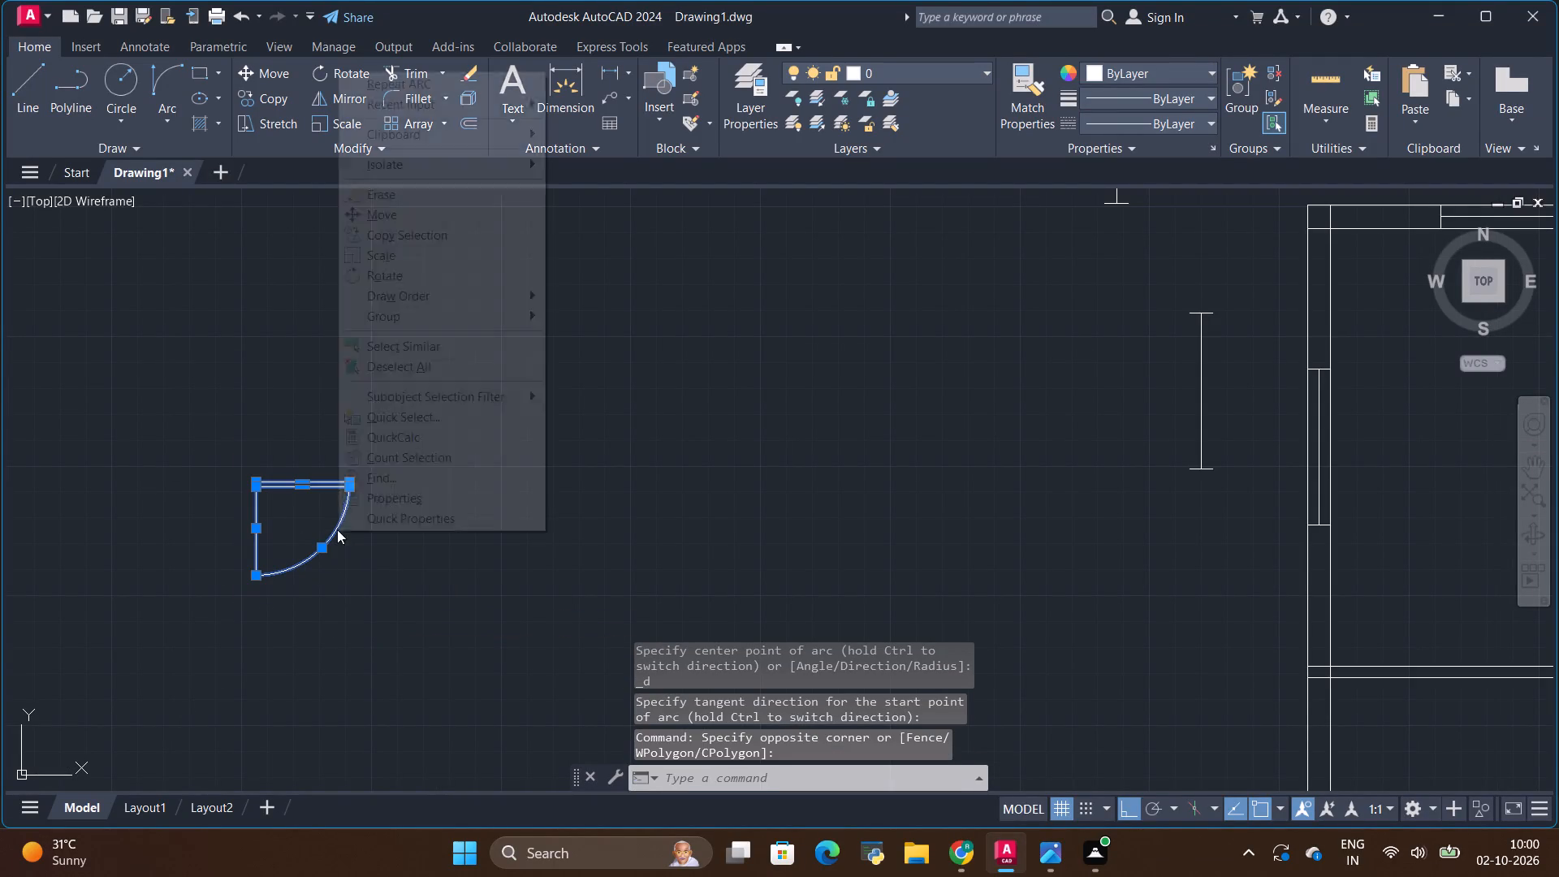
left_click(395, 318)
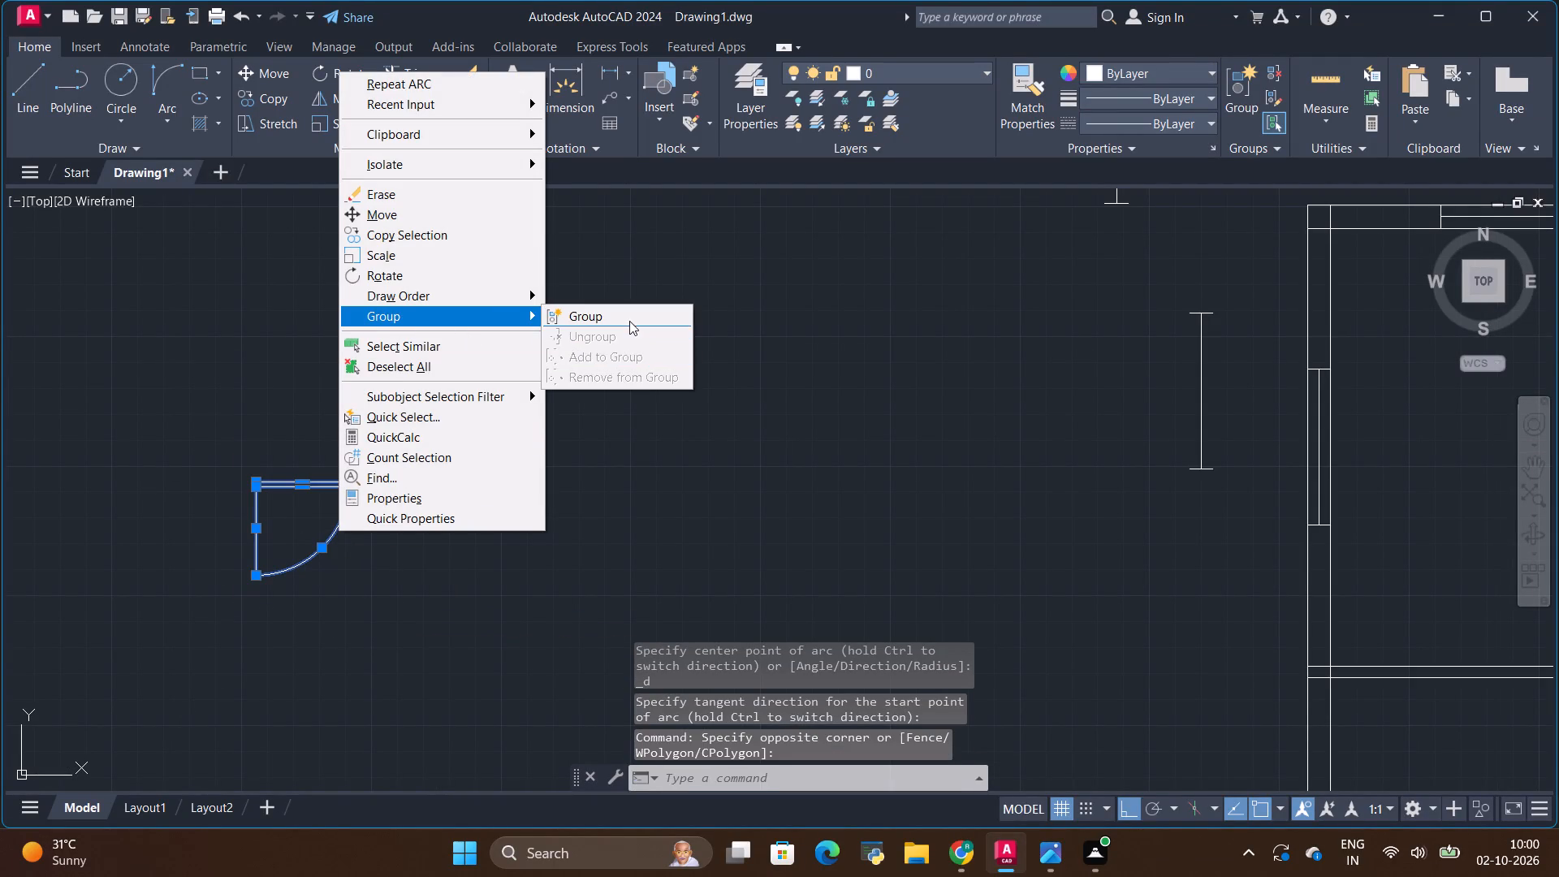
left_click(626, 319)
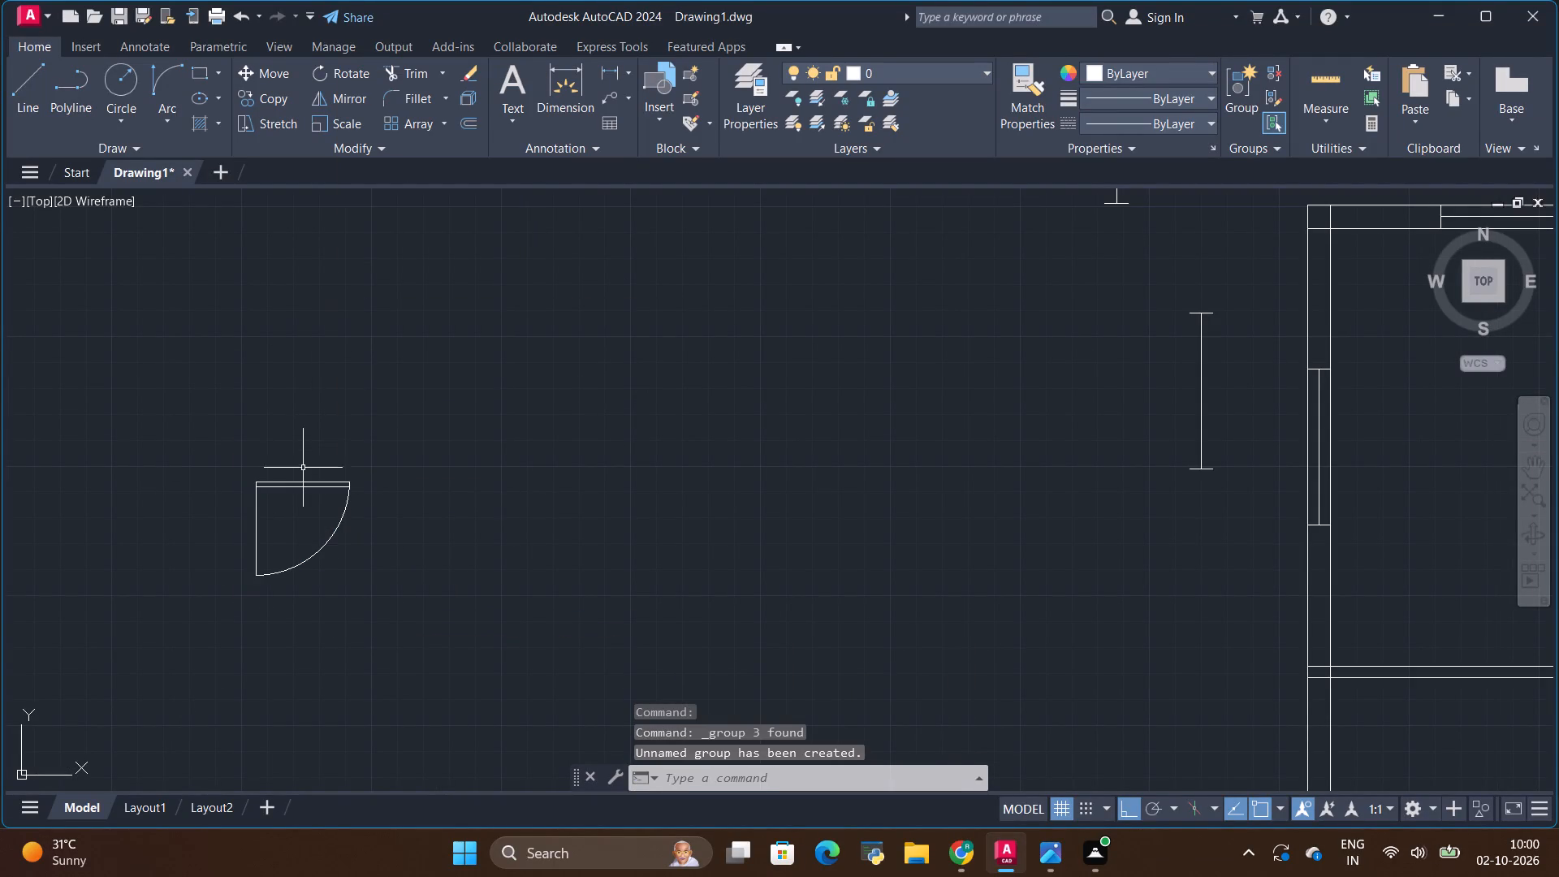
Mirror the door group upward about the horizontal top edge of its leaf, keeping the source door.
left_click(302, 482)
left_click(342, 89)
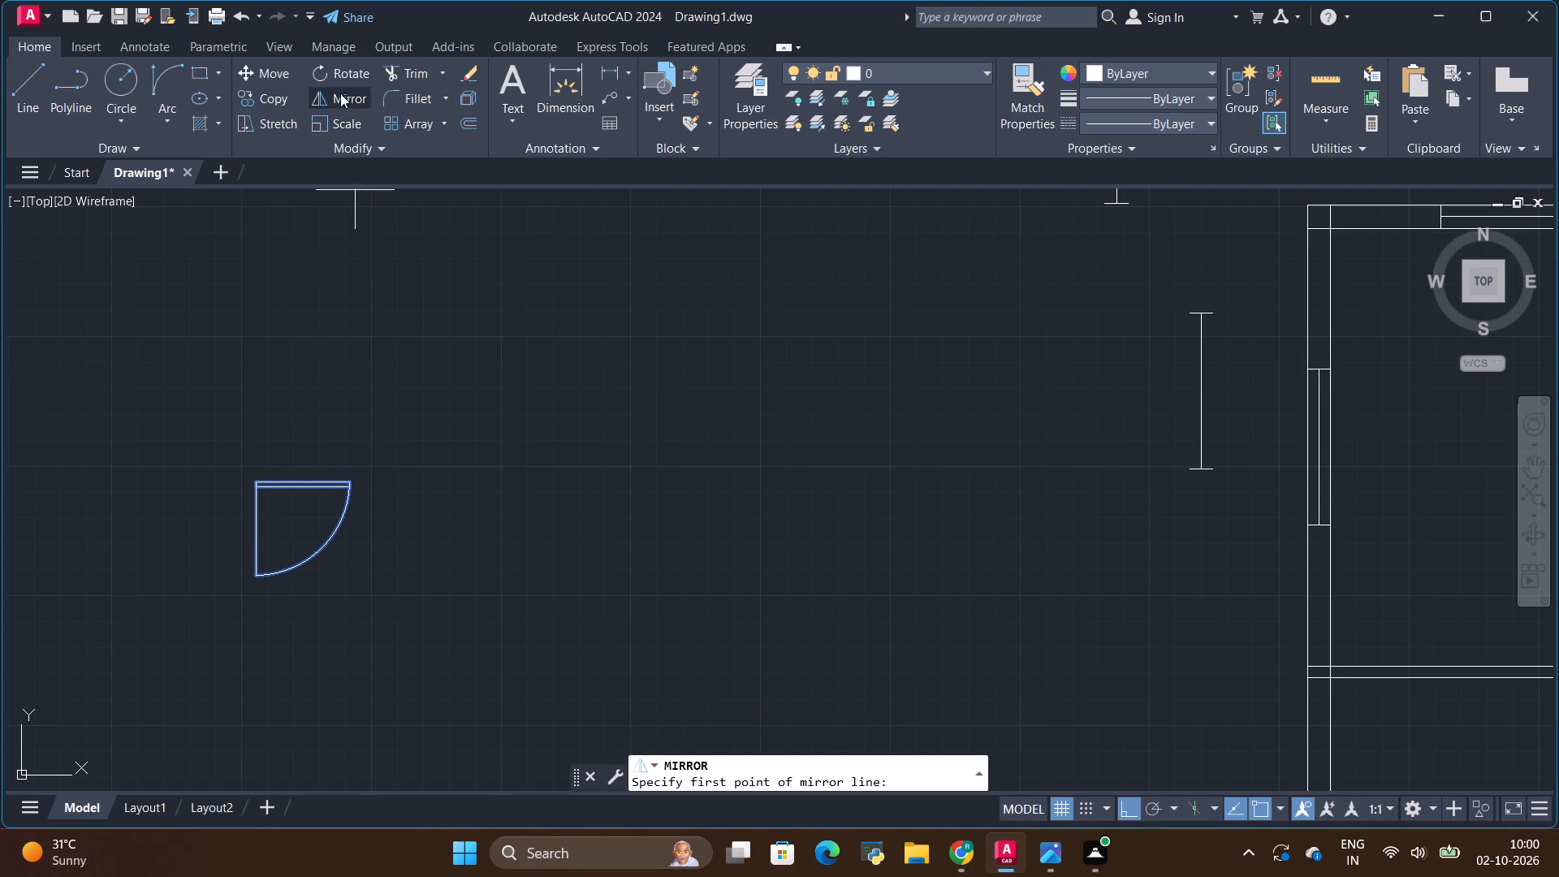
left_click(352, 479)
left_click(248, 431)
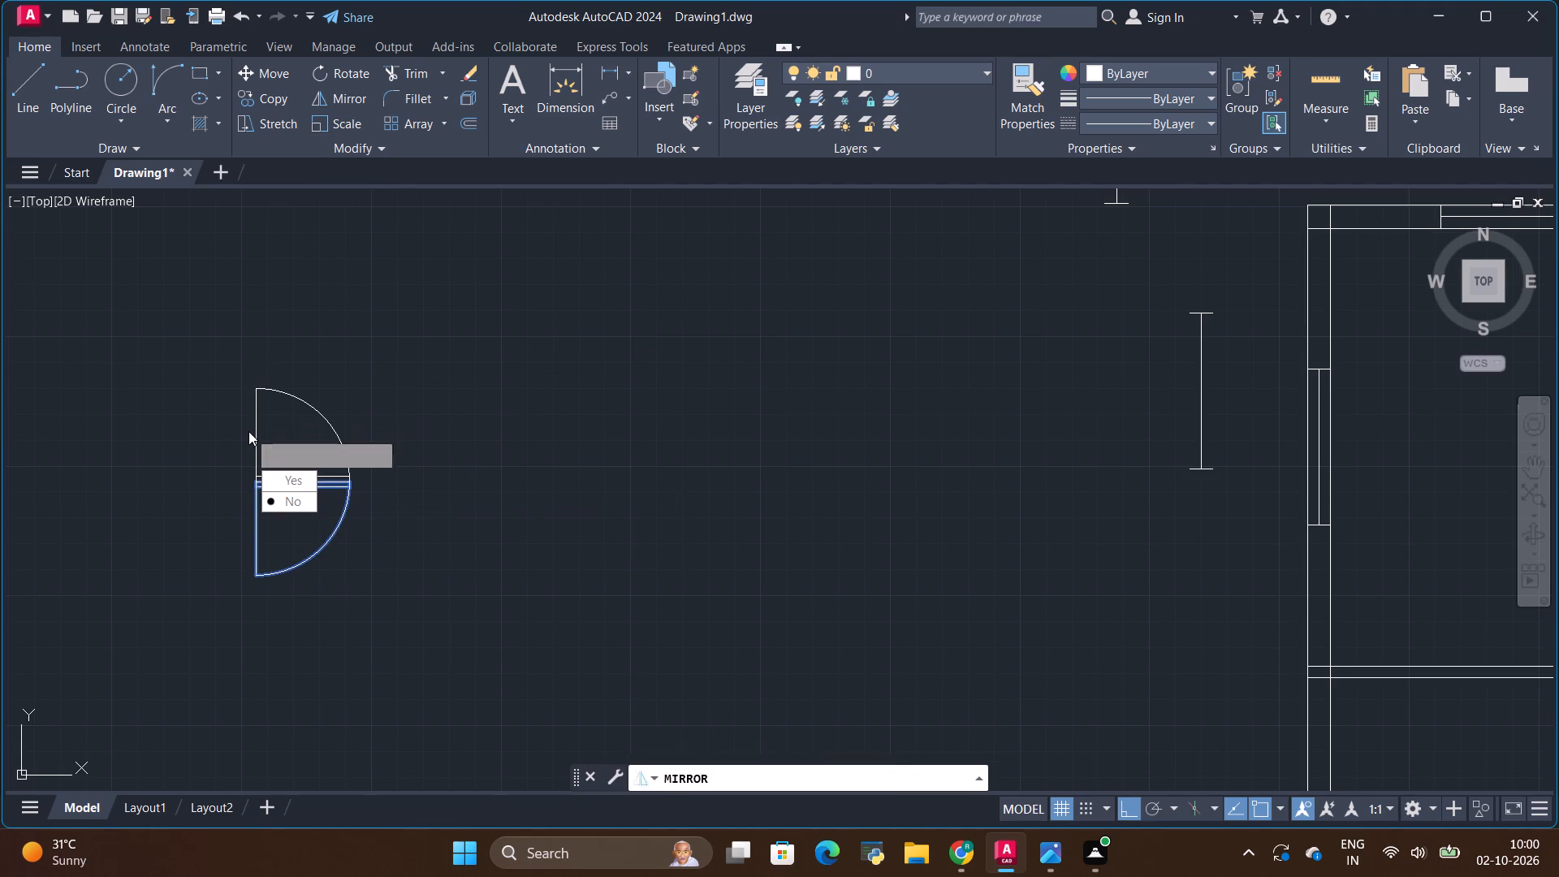
key("Return")
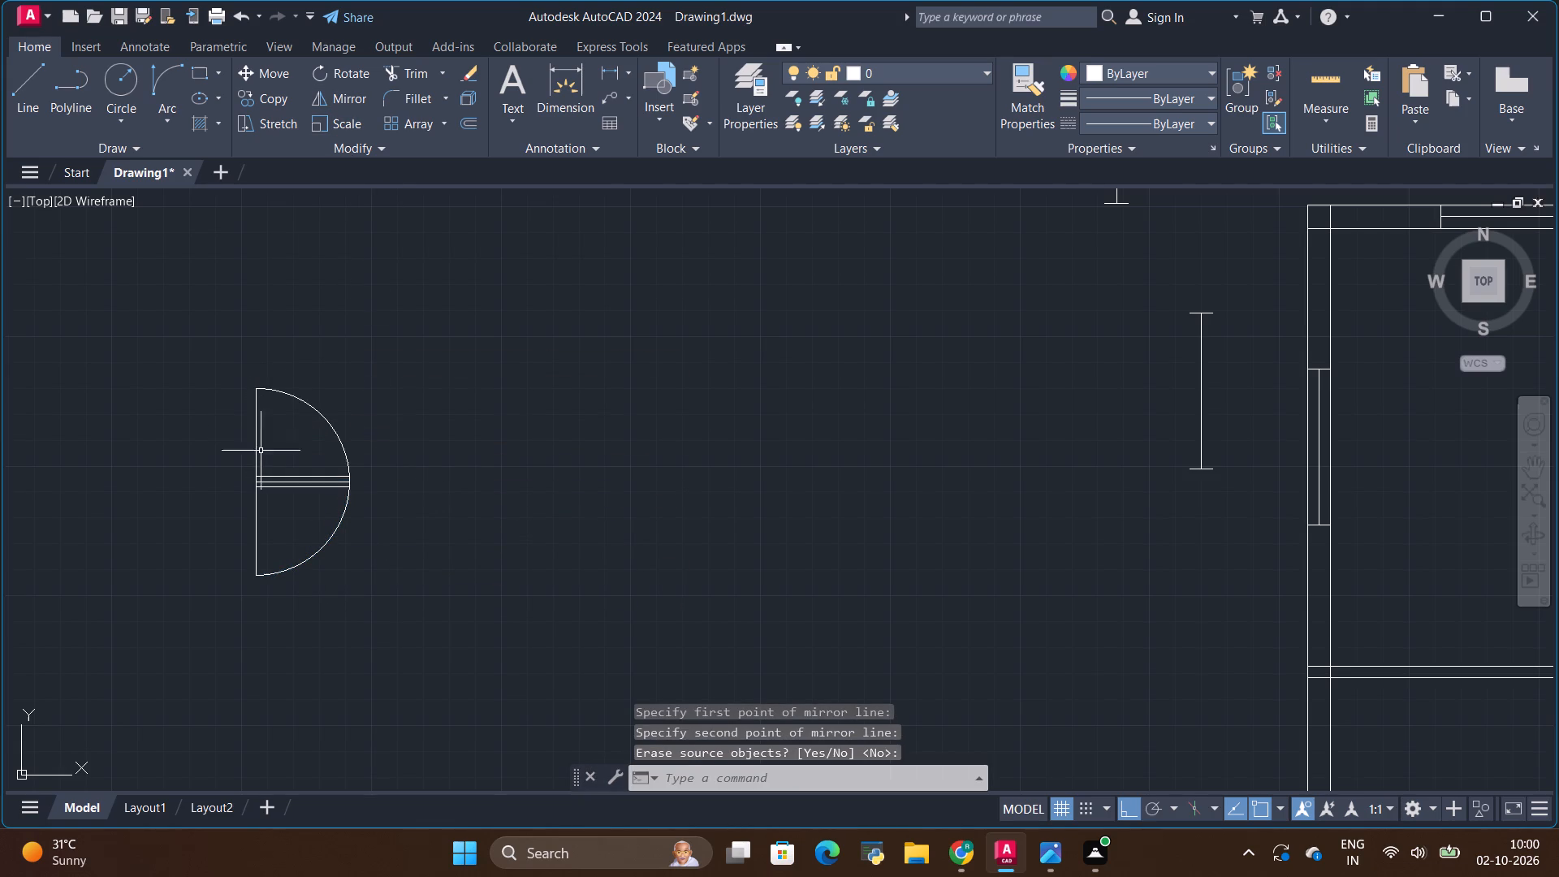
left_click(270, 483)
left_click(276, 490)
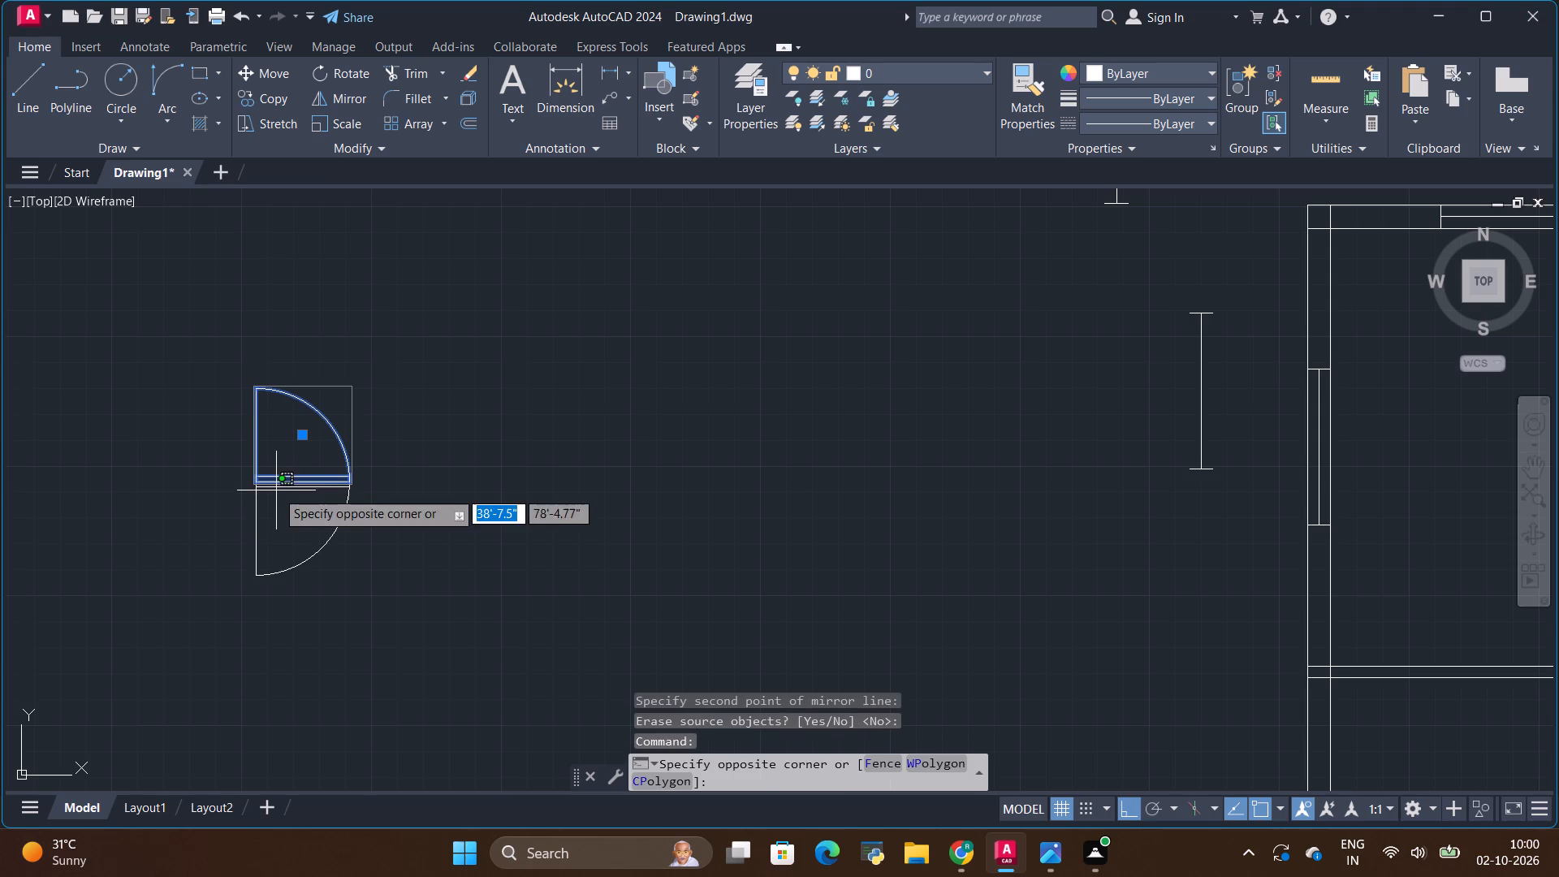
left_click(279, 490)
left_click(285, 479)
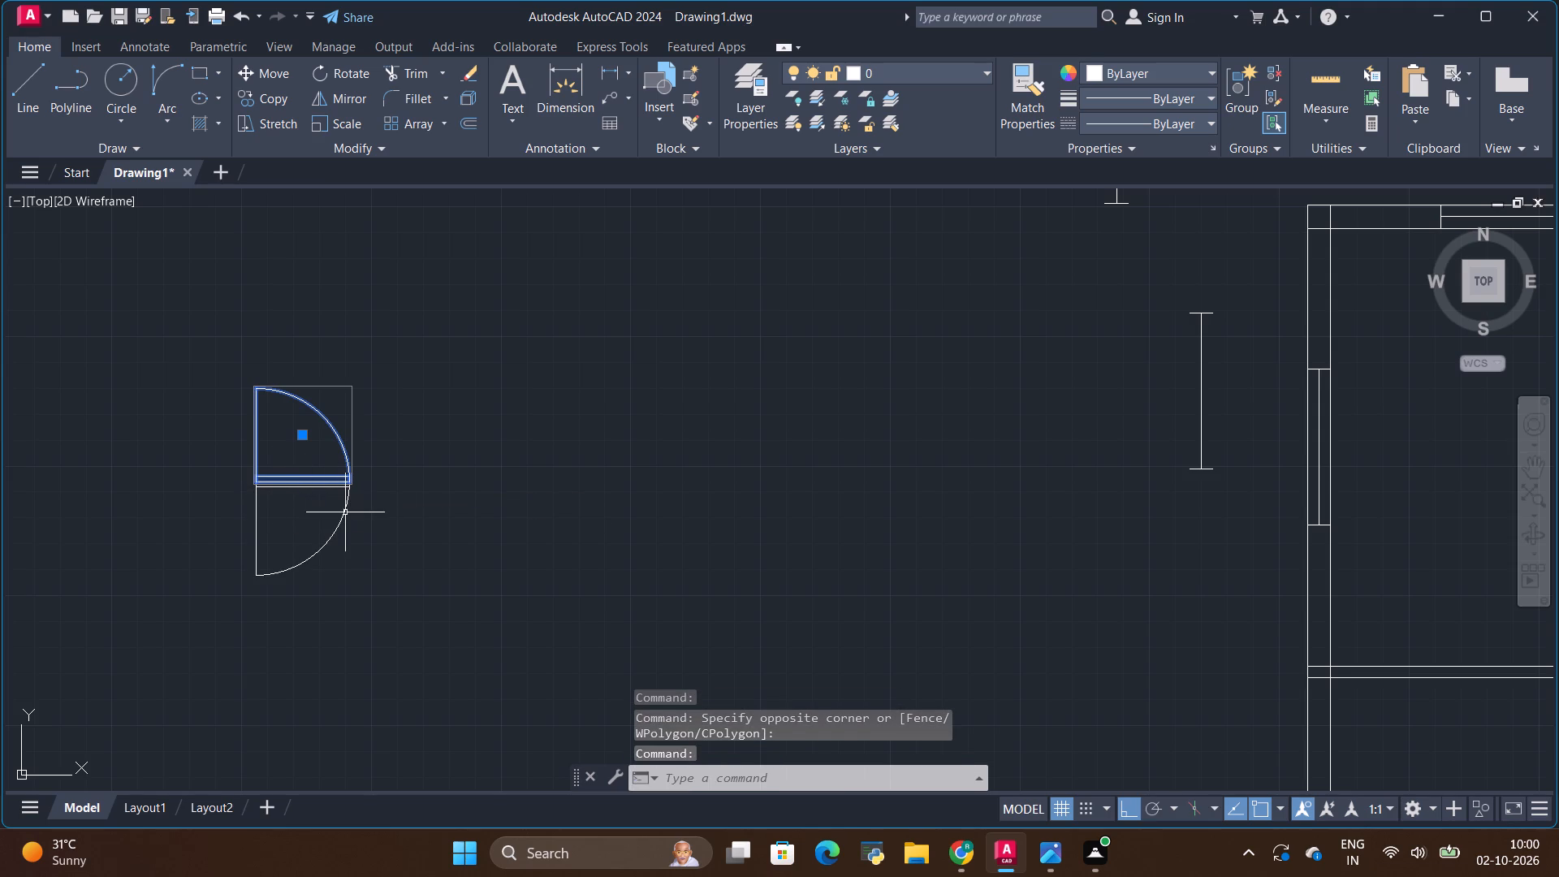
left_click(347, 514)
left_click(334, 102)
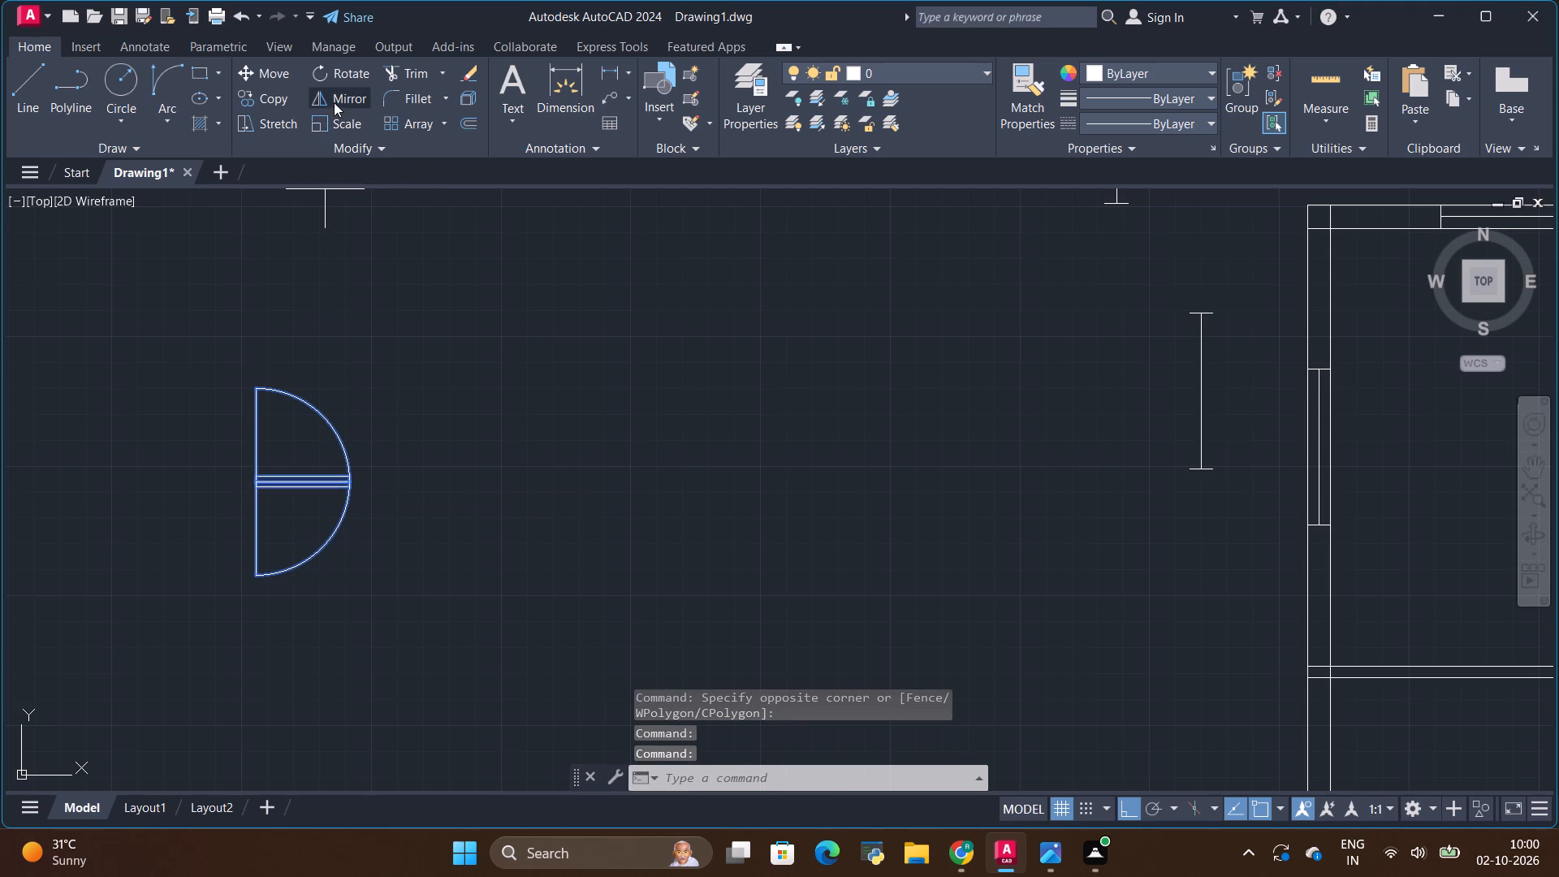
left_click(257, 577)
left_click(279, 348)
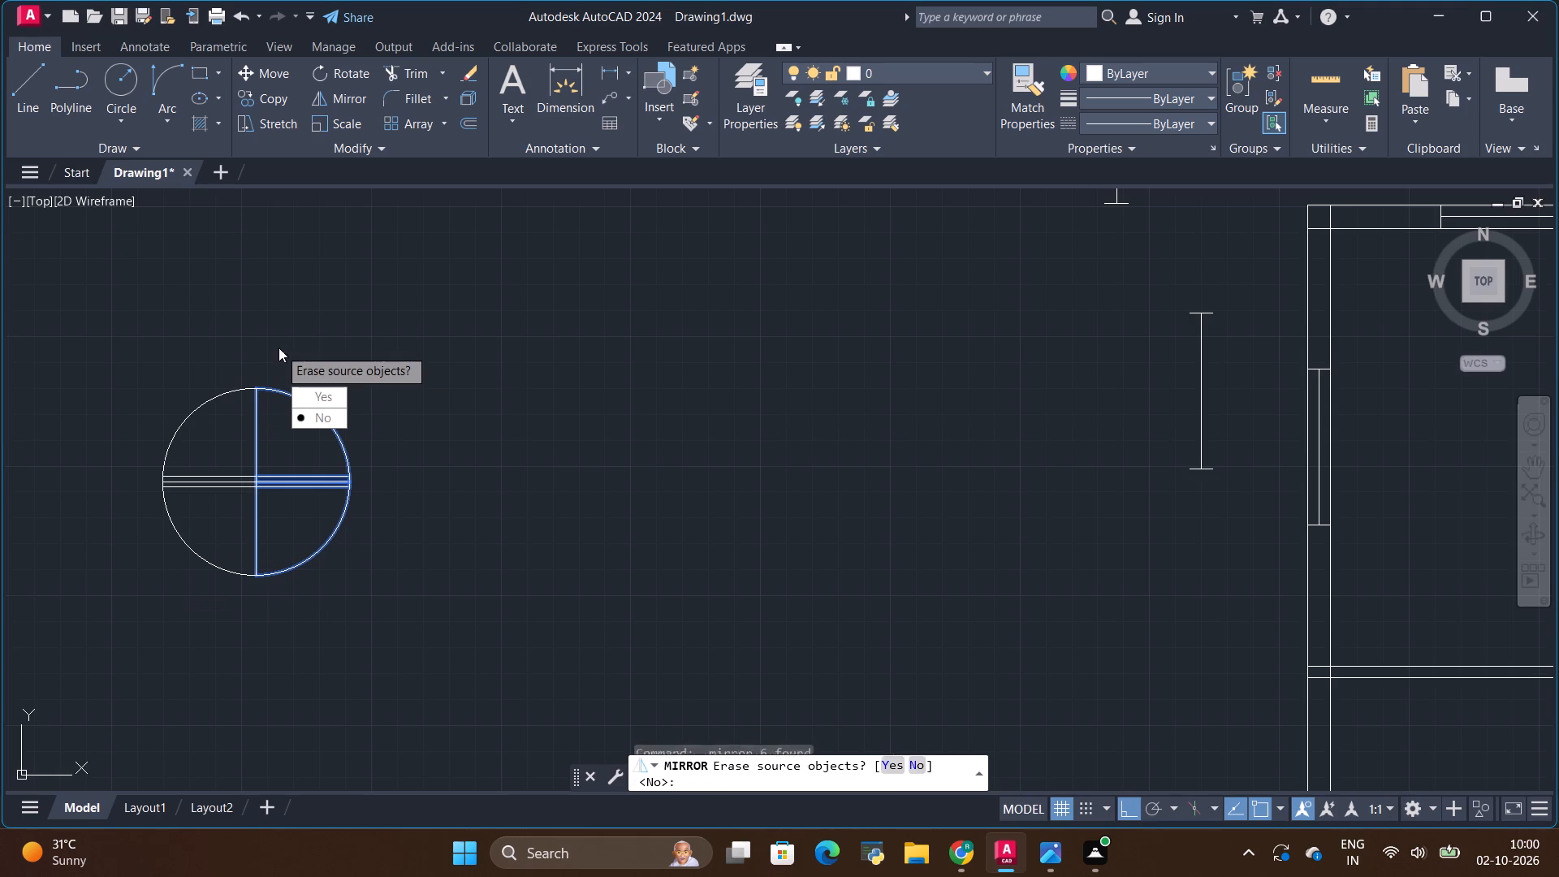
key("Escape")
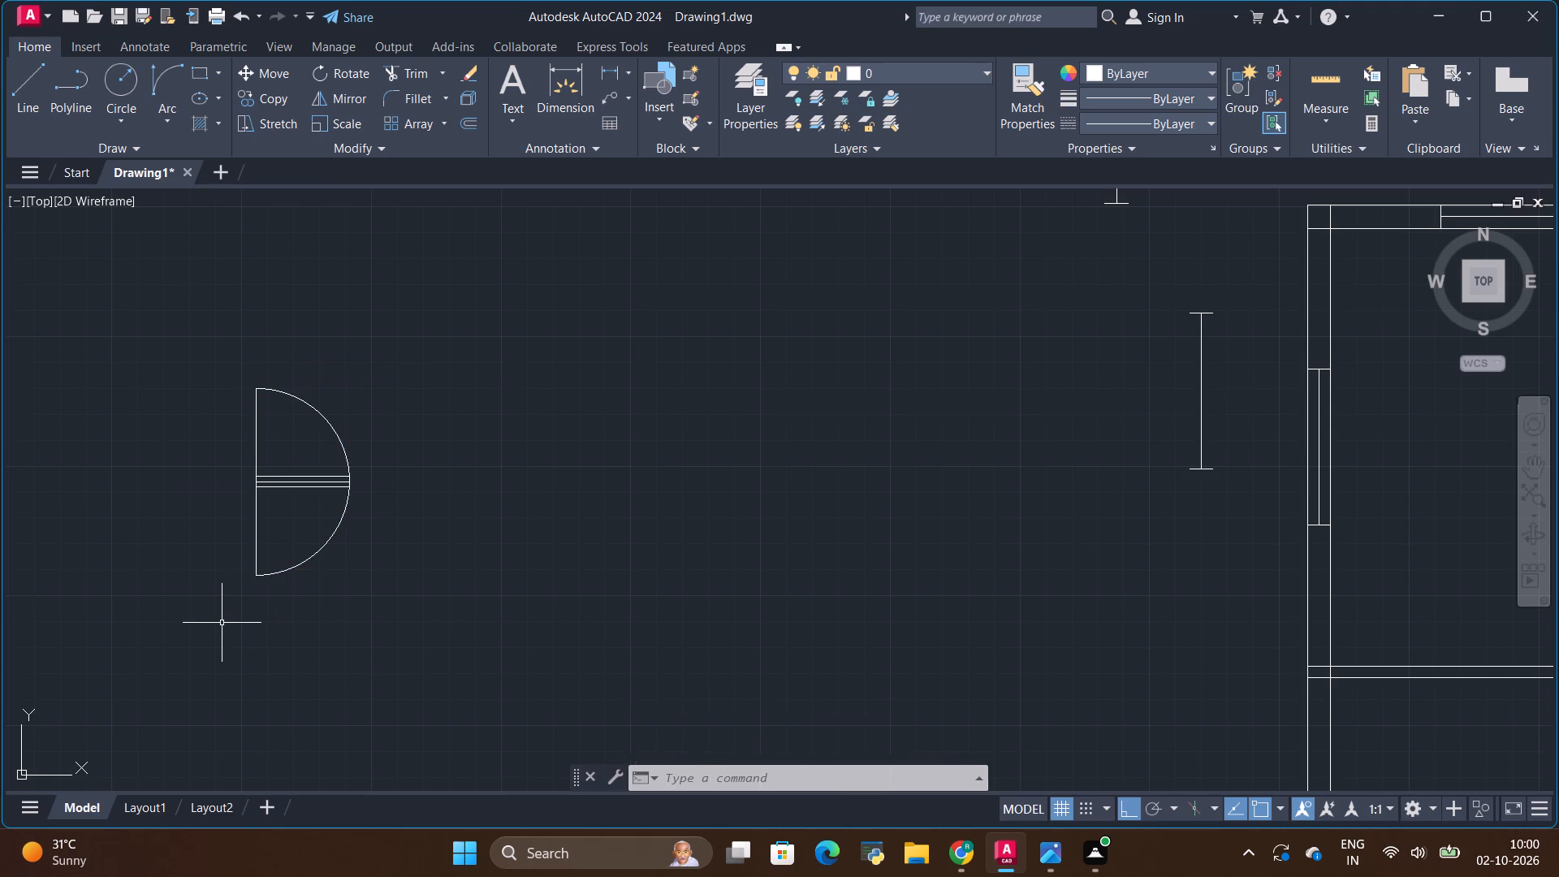
Mirror both door groups about their shared vertical line to form a full circle of four doors, keeping the source doors.
left_click(280, 488)
left_click(280, 477)
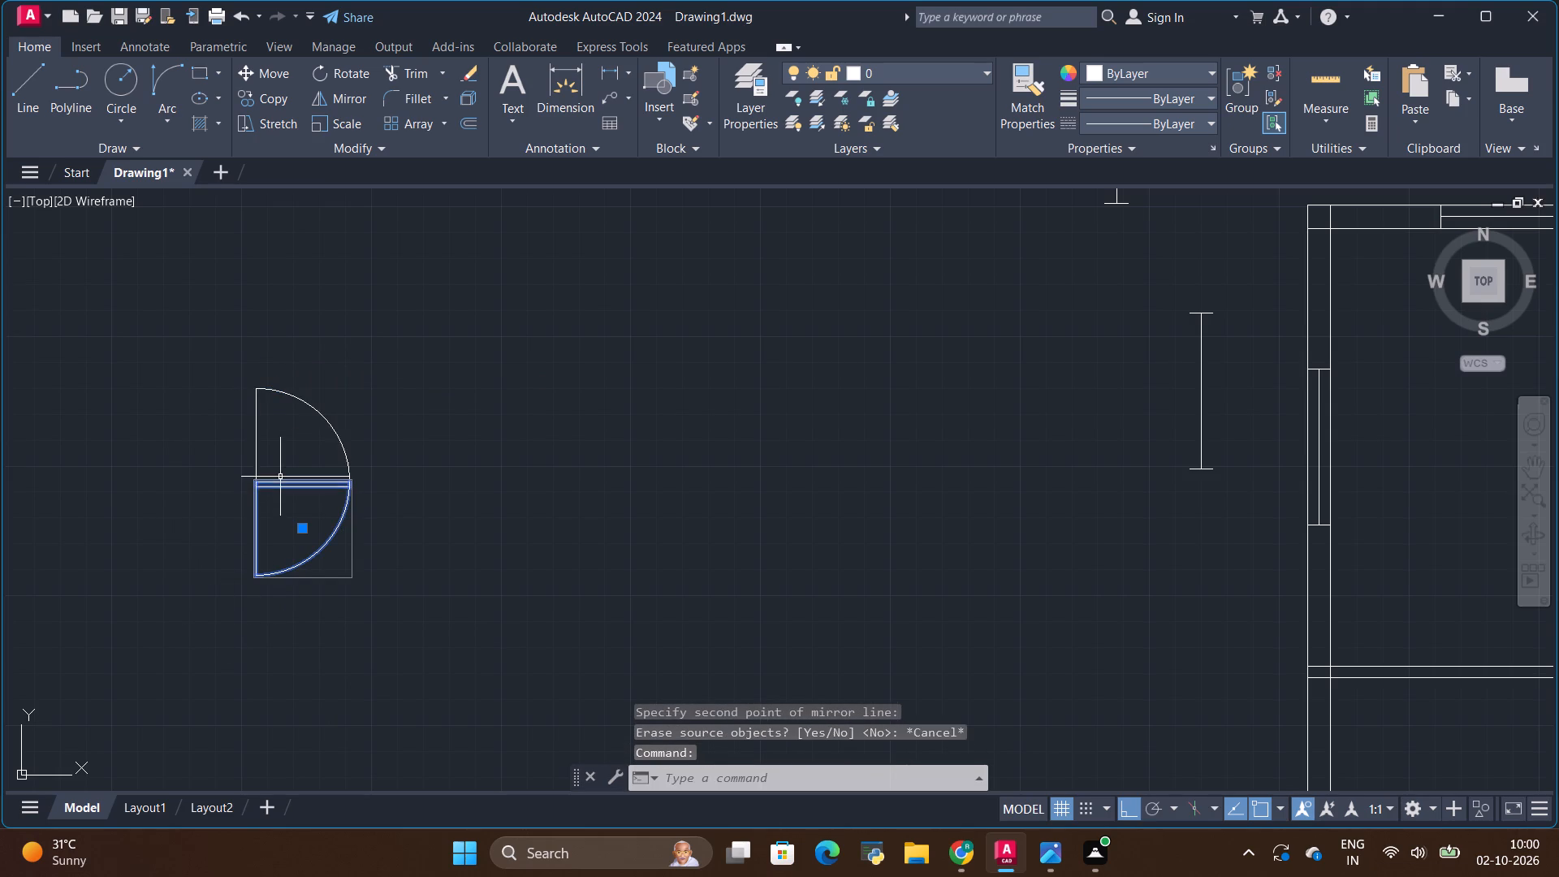
left_click(332, 95)
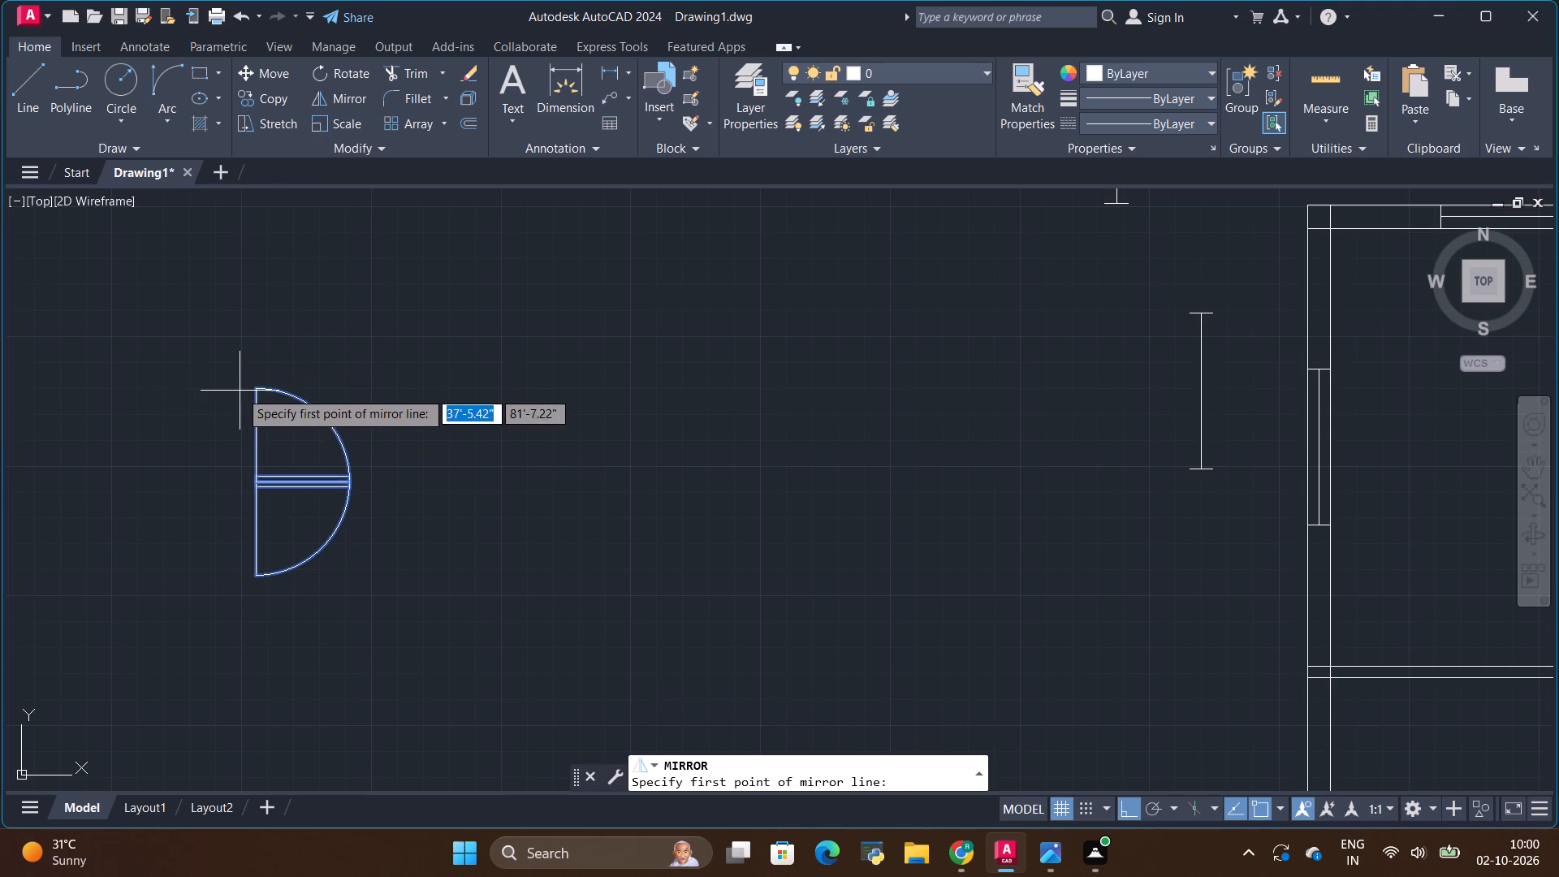
left_click(247, 389)
left_click(251, 582)
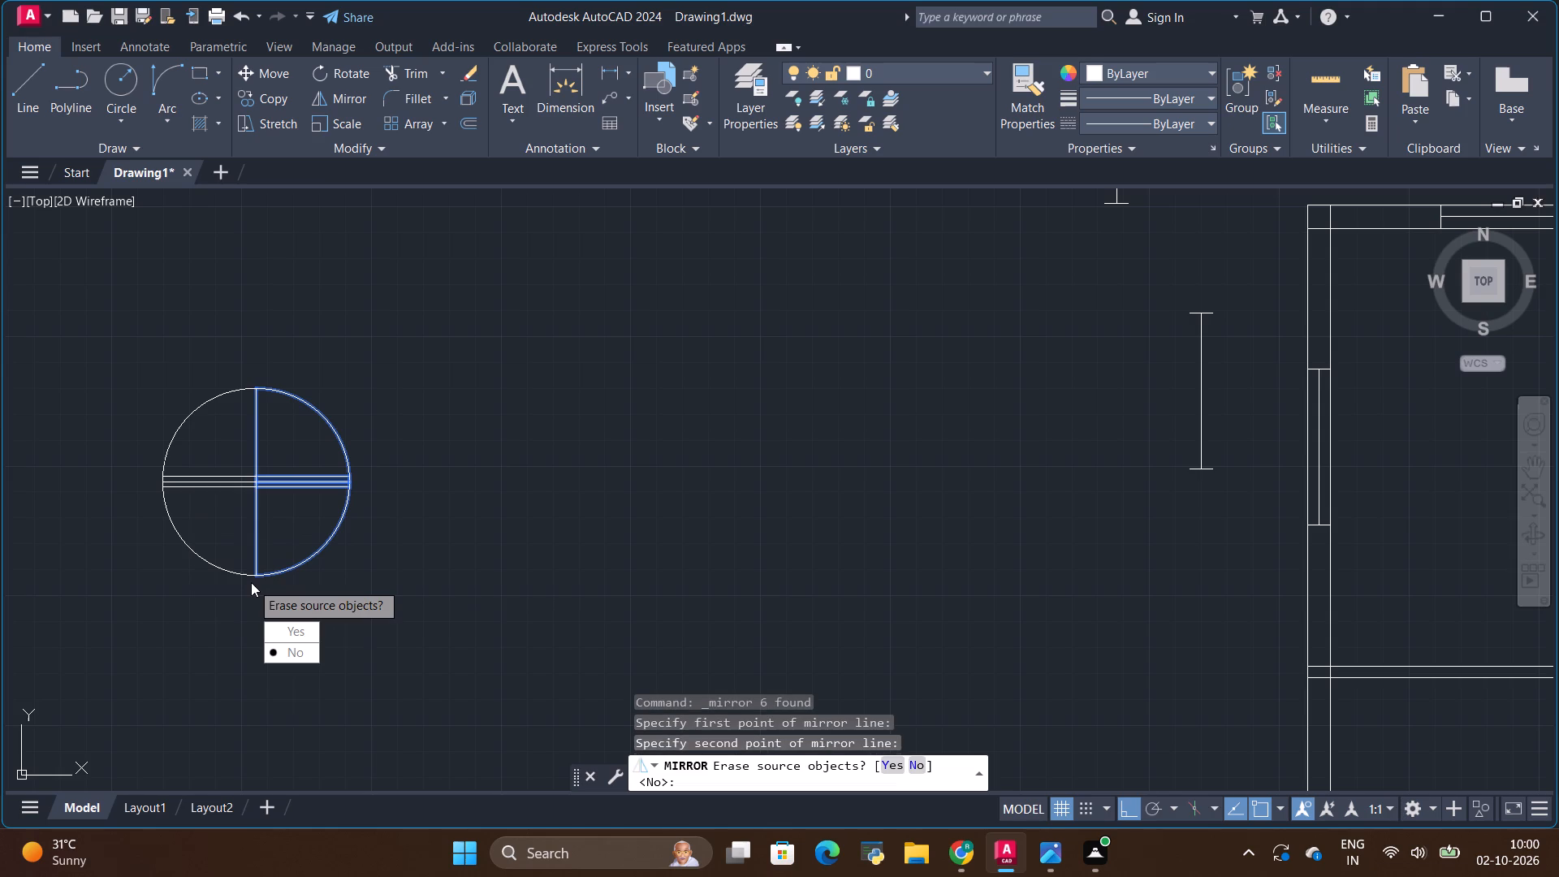
key("Return")
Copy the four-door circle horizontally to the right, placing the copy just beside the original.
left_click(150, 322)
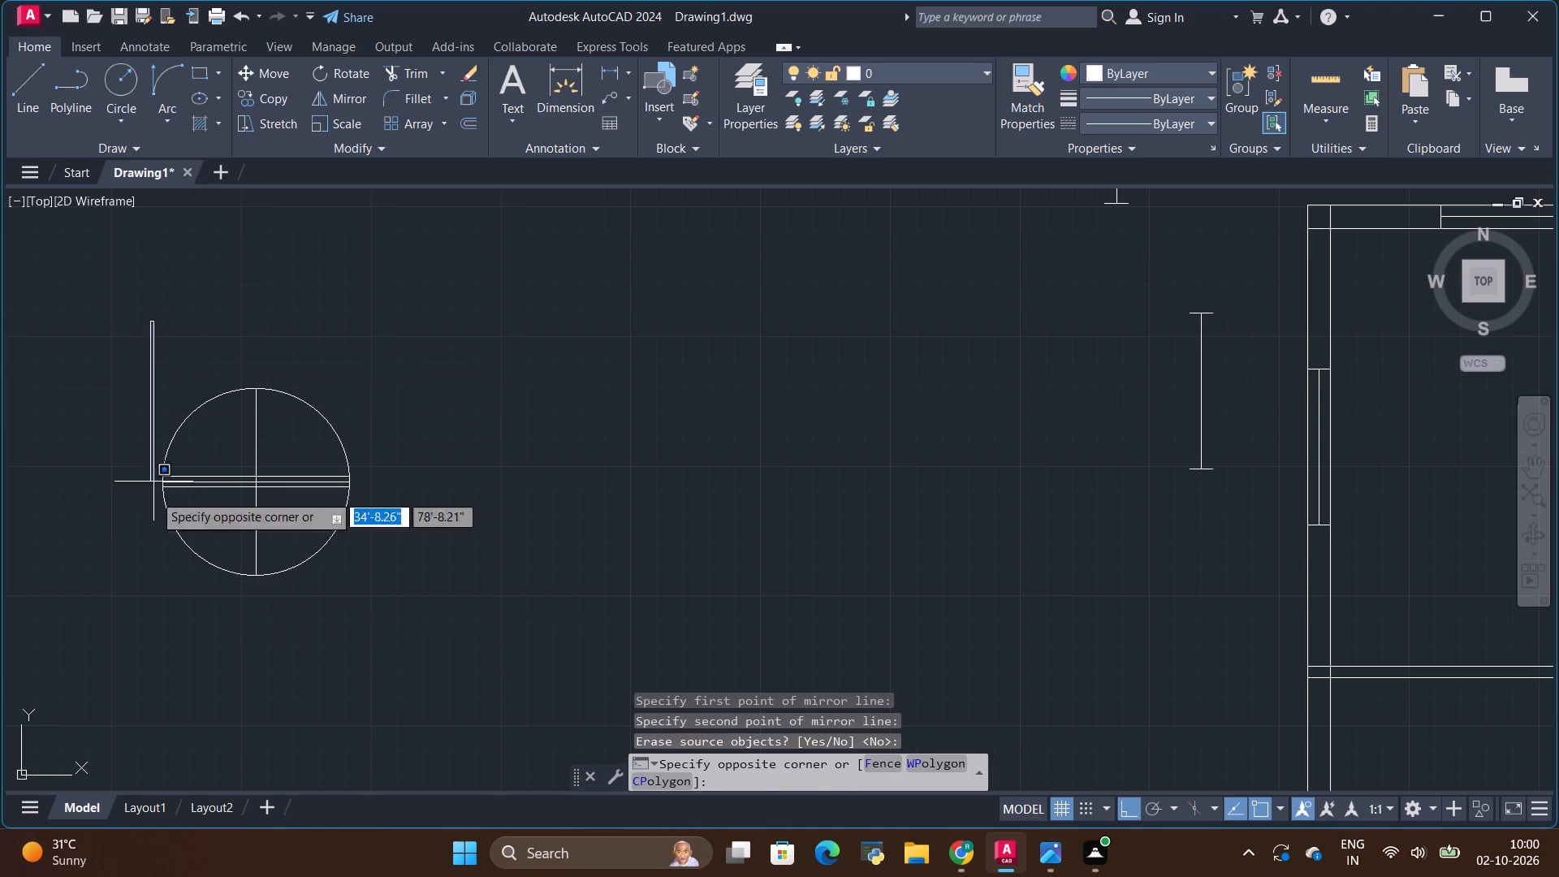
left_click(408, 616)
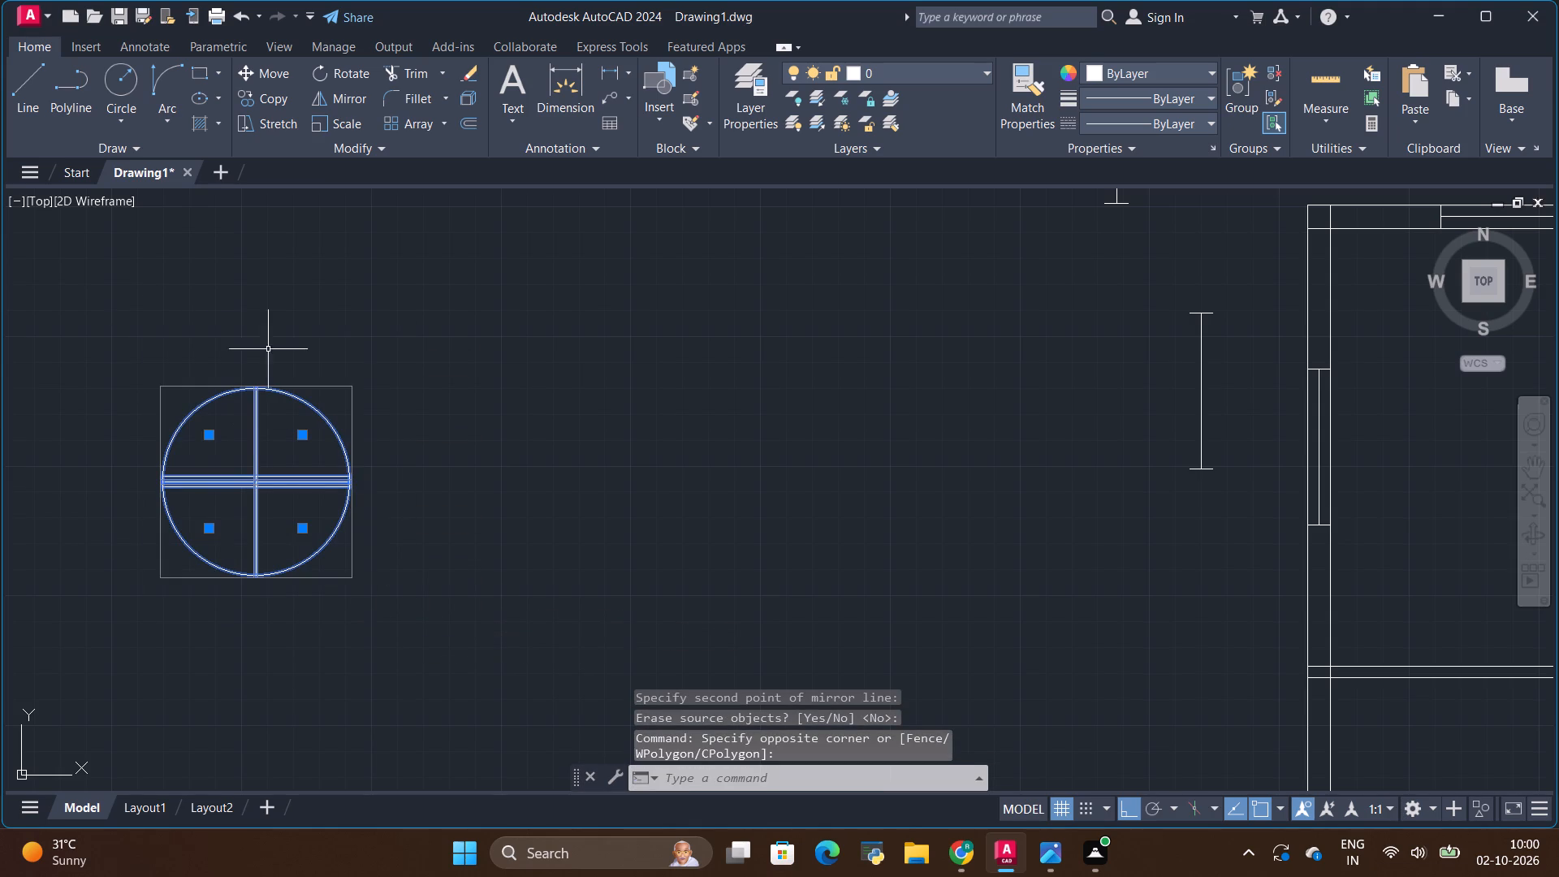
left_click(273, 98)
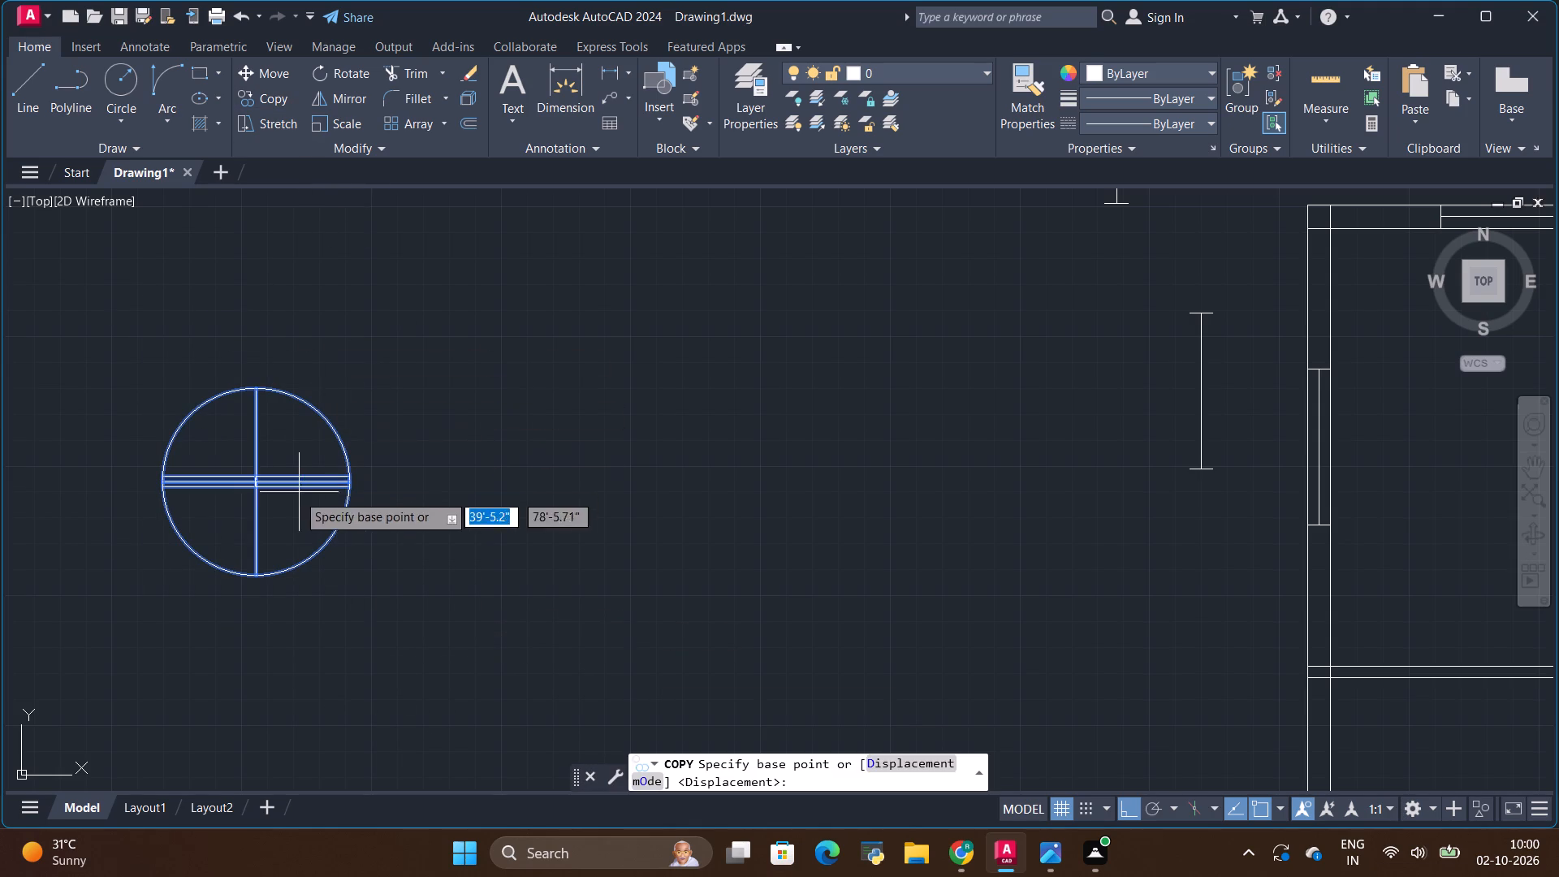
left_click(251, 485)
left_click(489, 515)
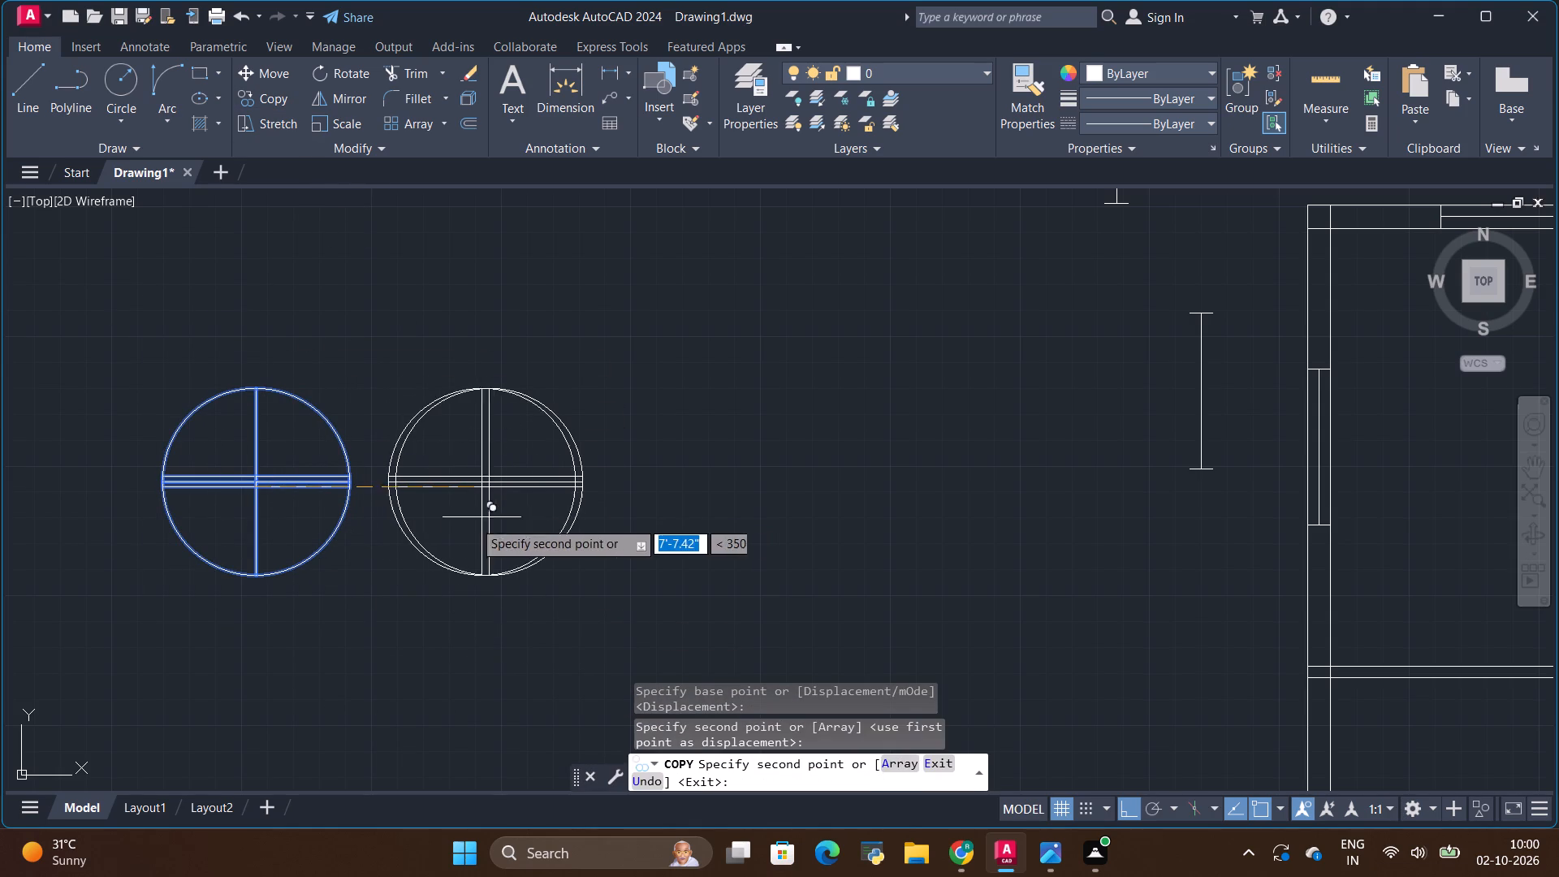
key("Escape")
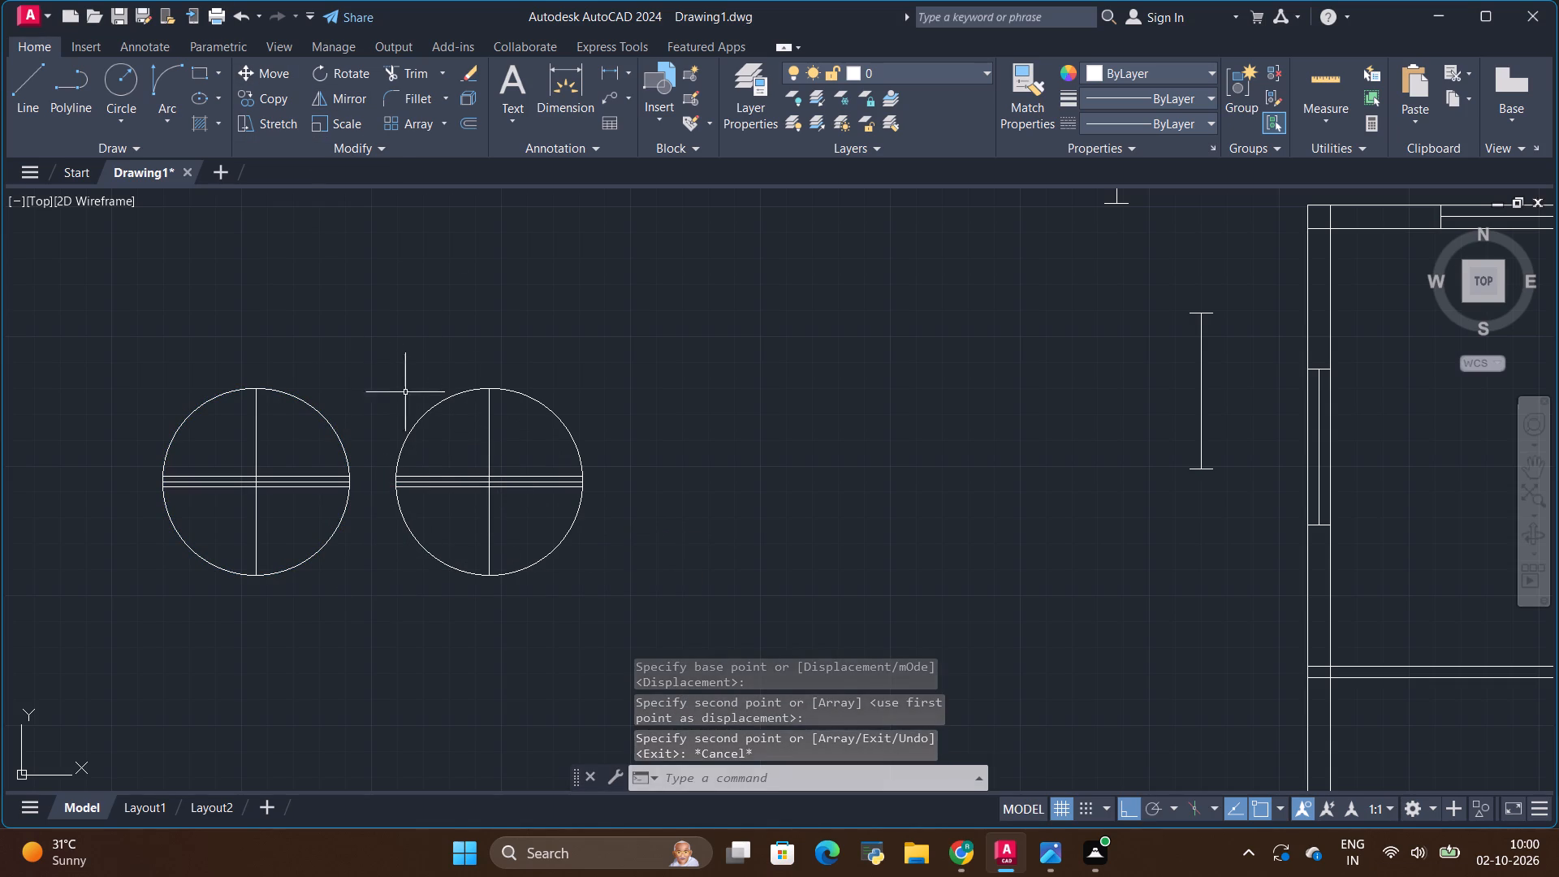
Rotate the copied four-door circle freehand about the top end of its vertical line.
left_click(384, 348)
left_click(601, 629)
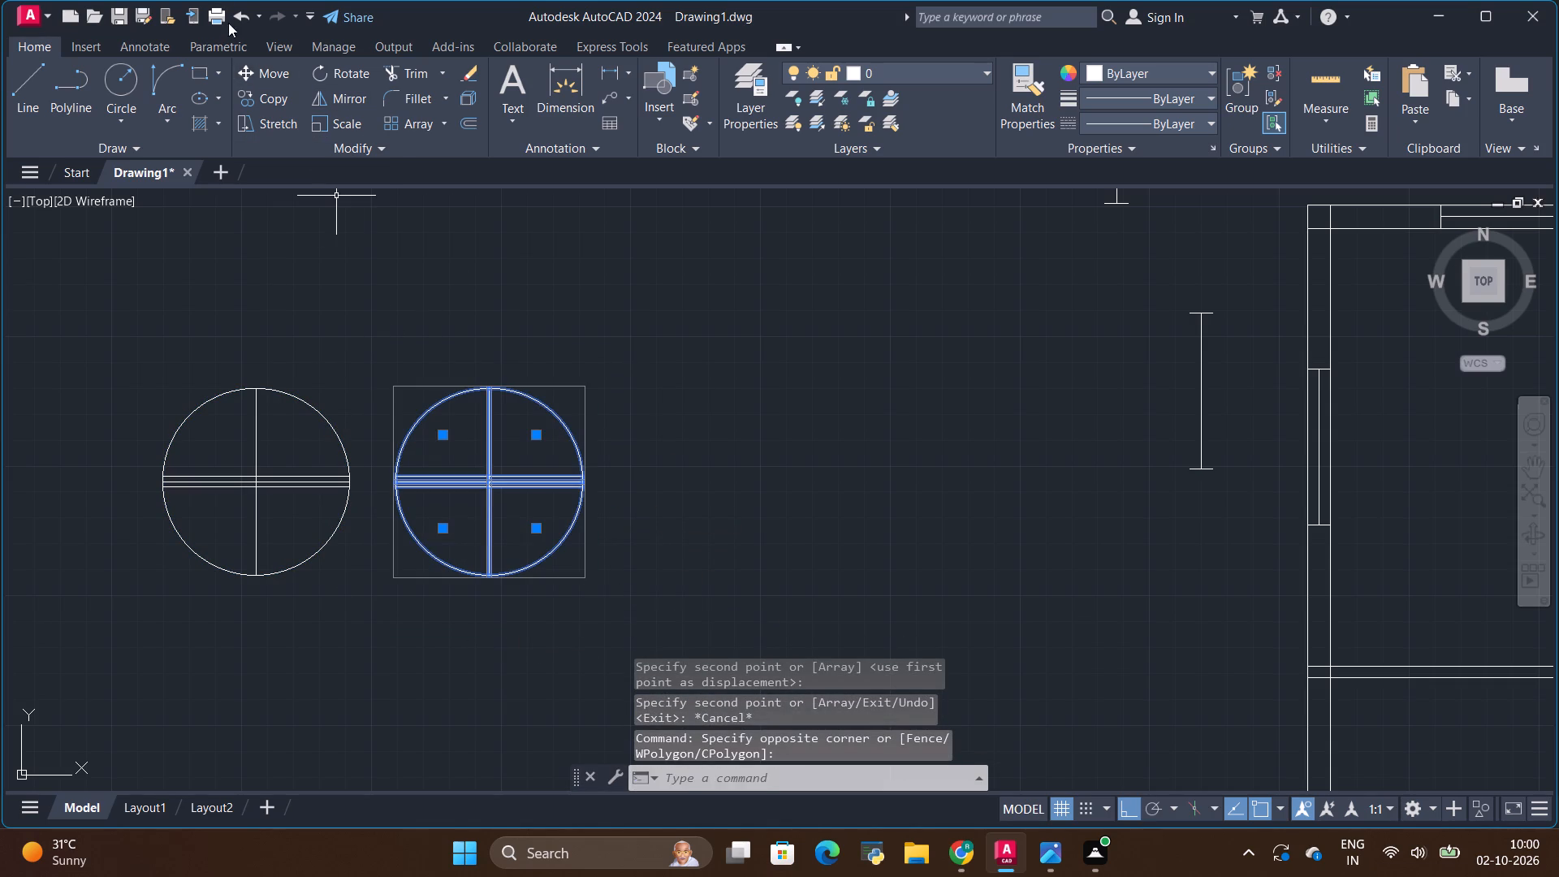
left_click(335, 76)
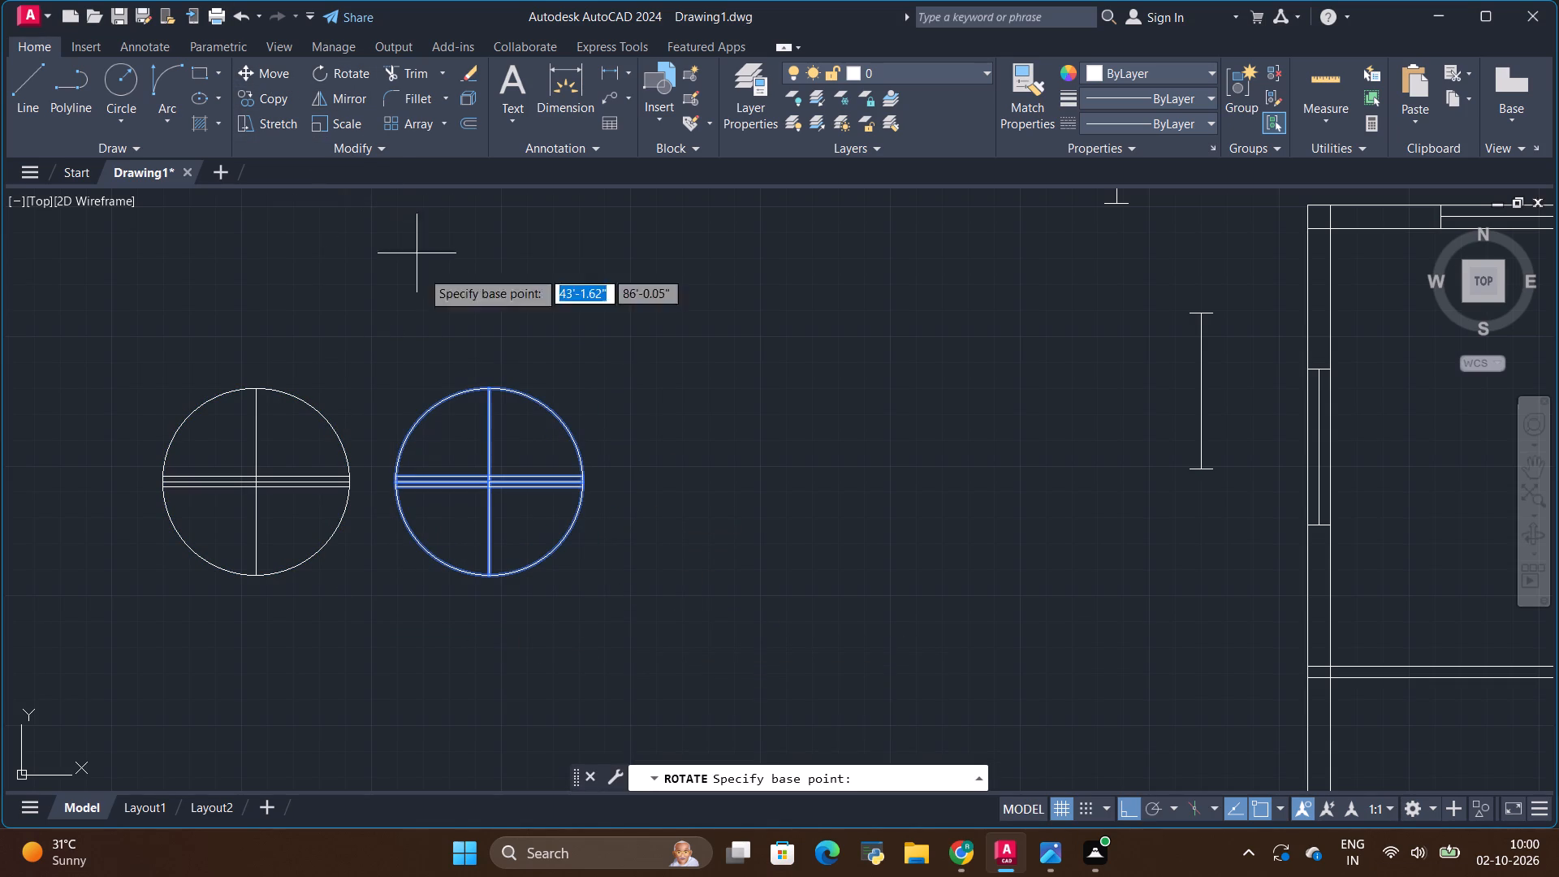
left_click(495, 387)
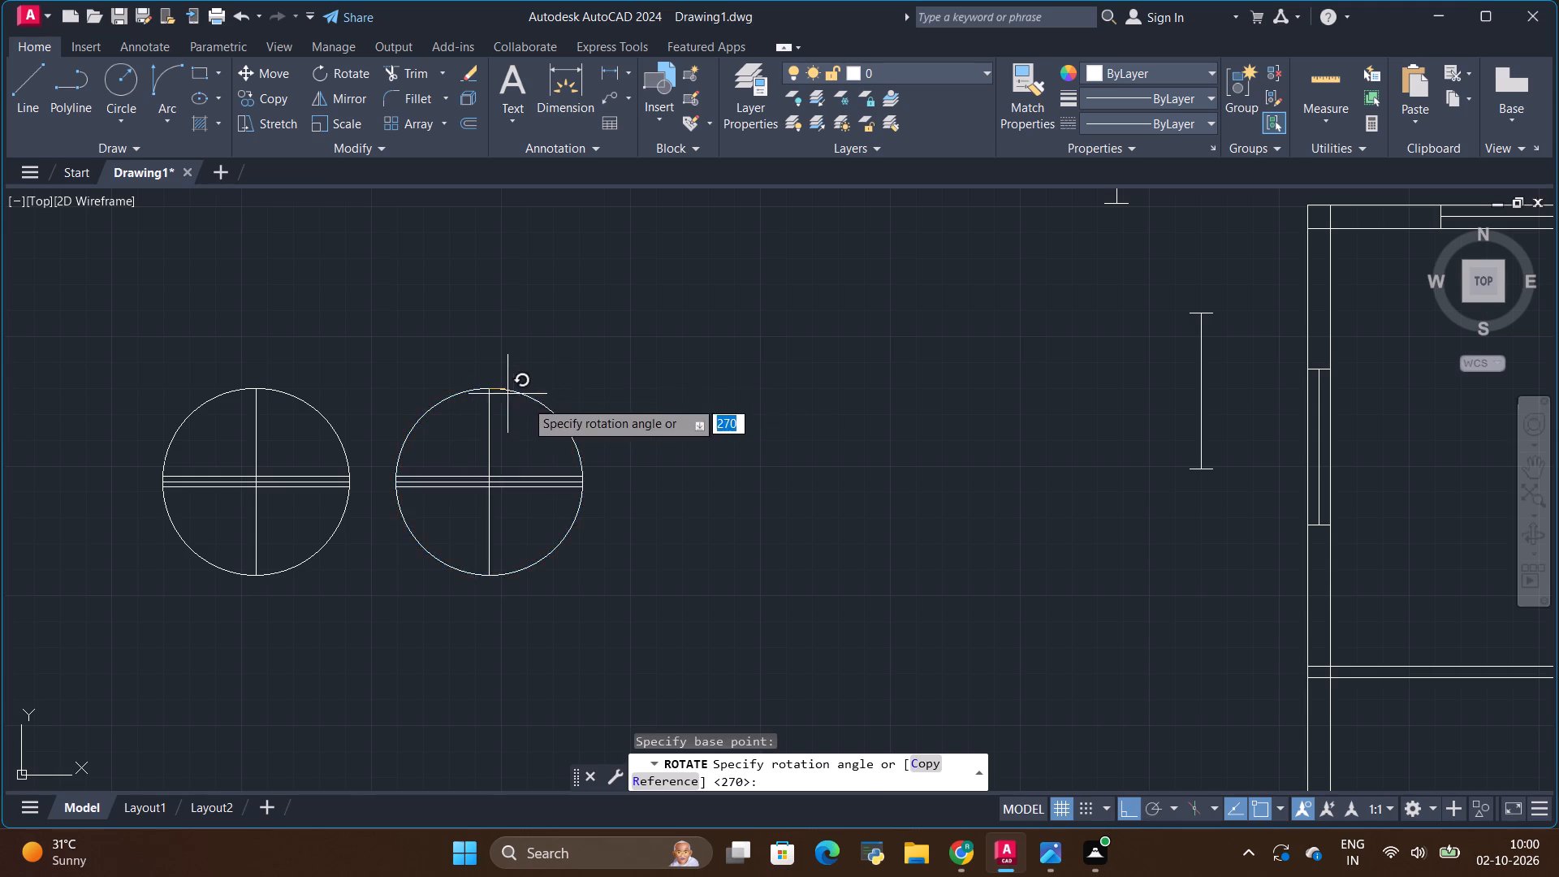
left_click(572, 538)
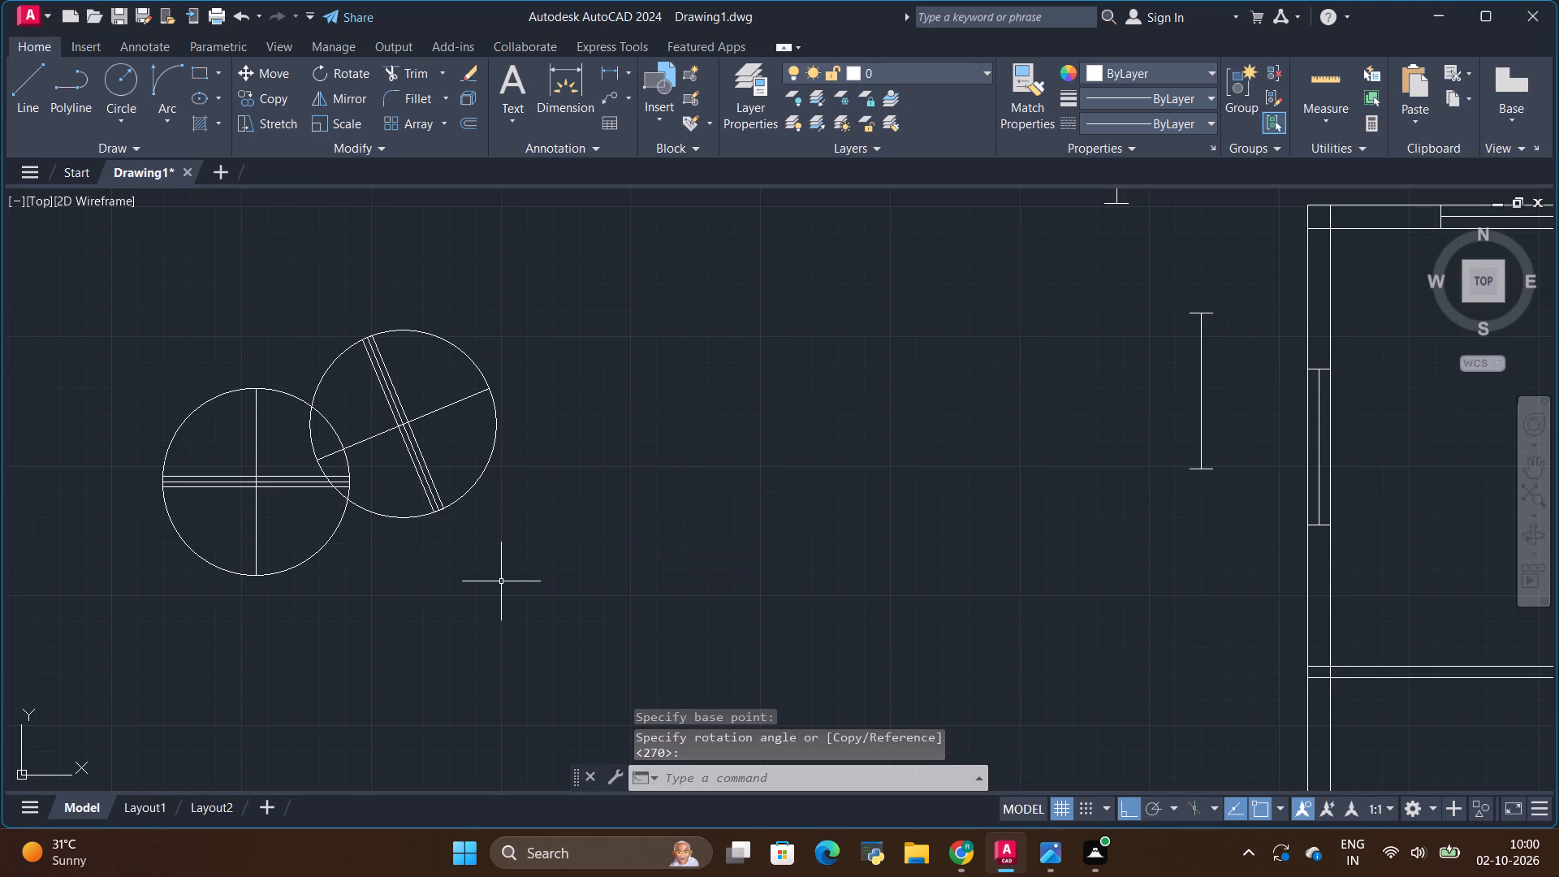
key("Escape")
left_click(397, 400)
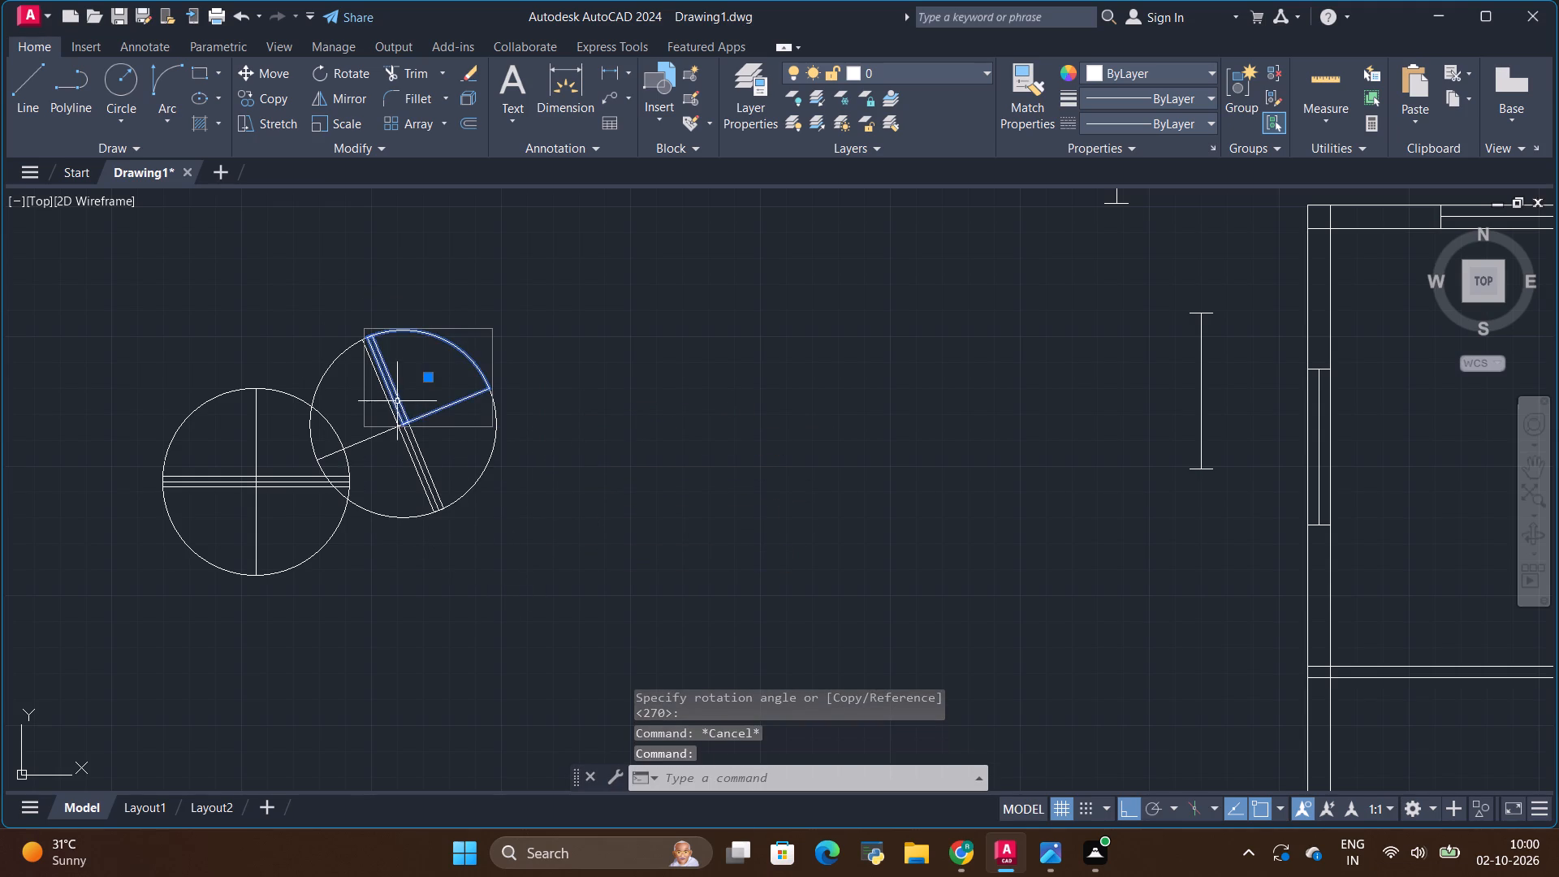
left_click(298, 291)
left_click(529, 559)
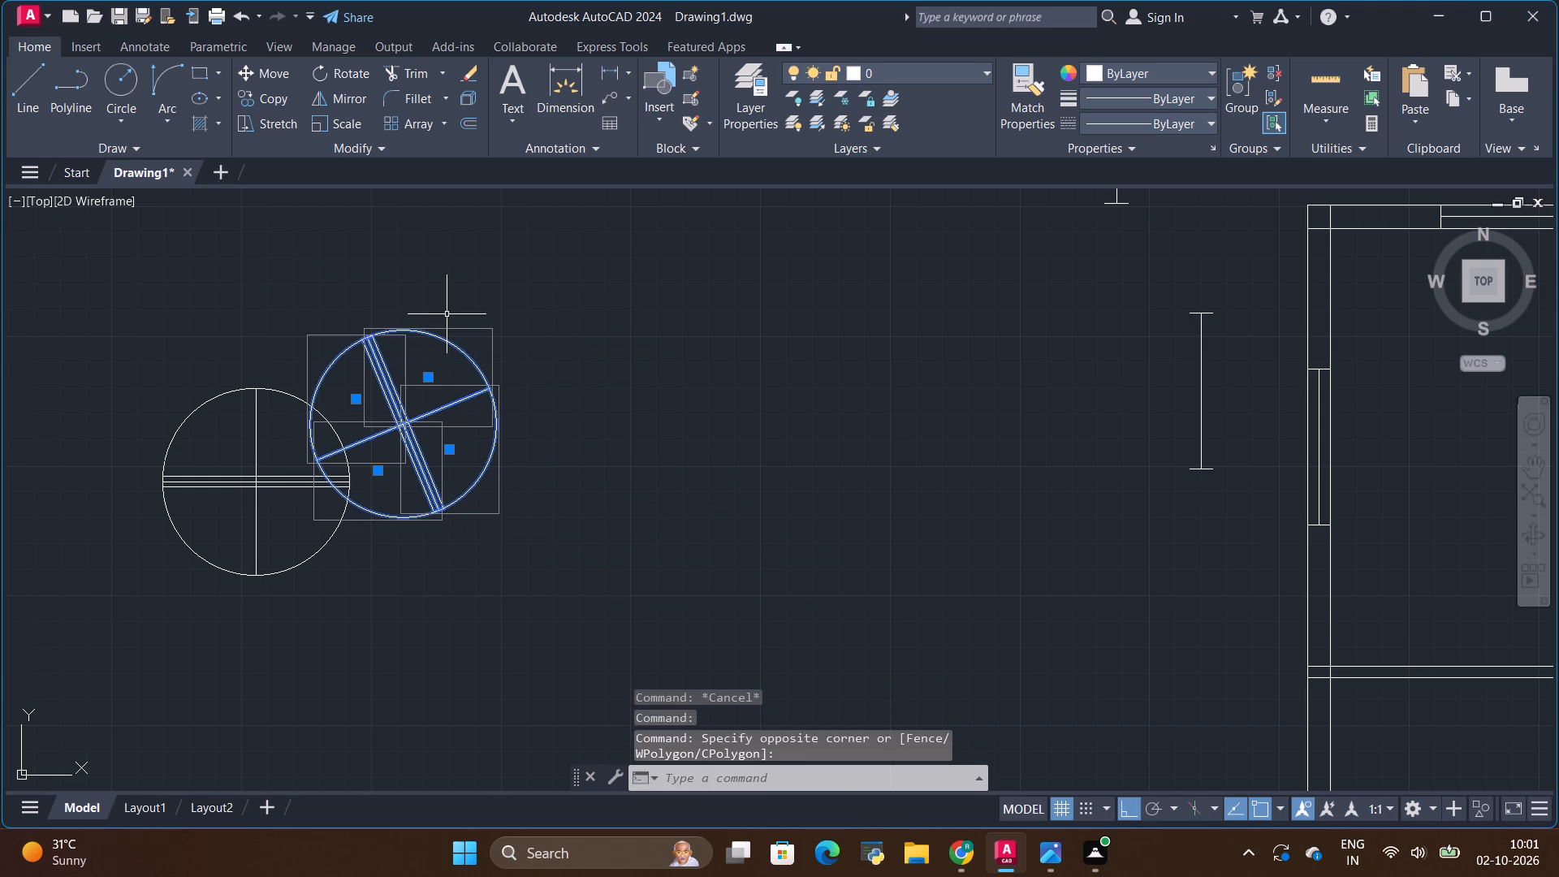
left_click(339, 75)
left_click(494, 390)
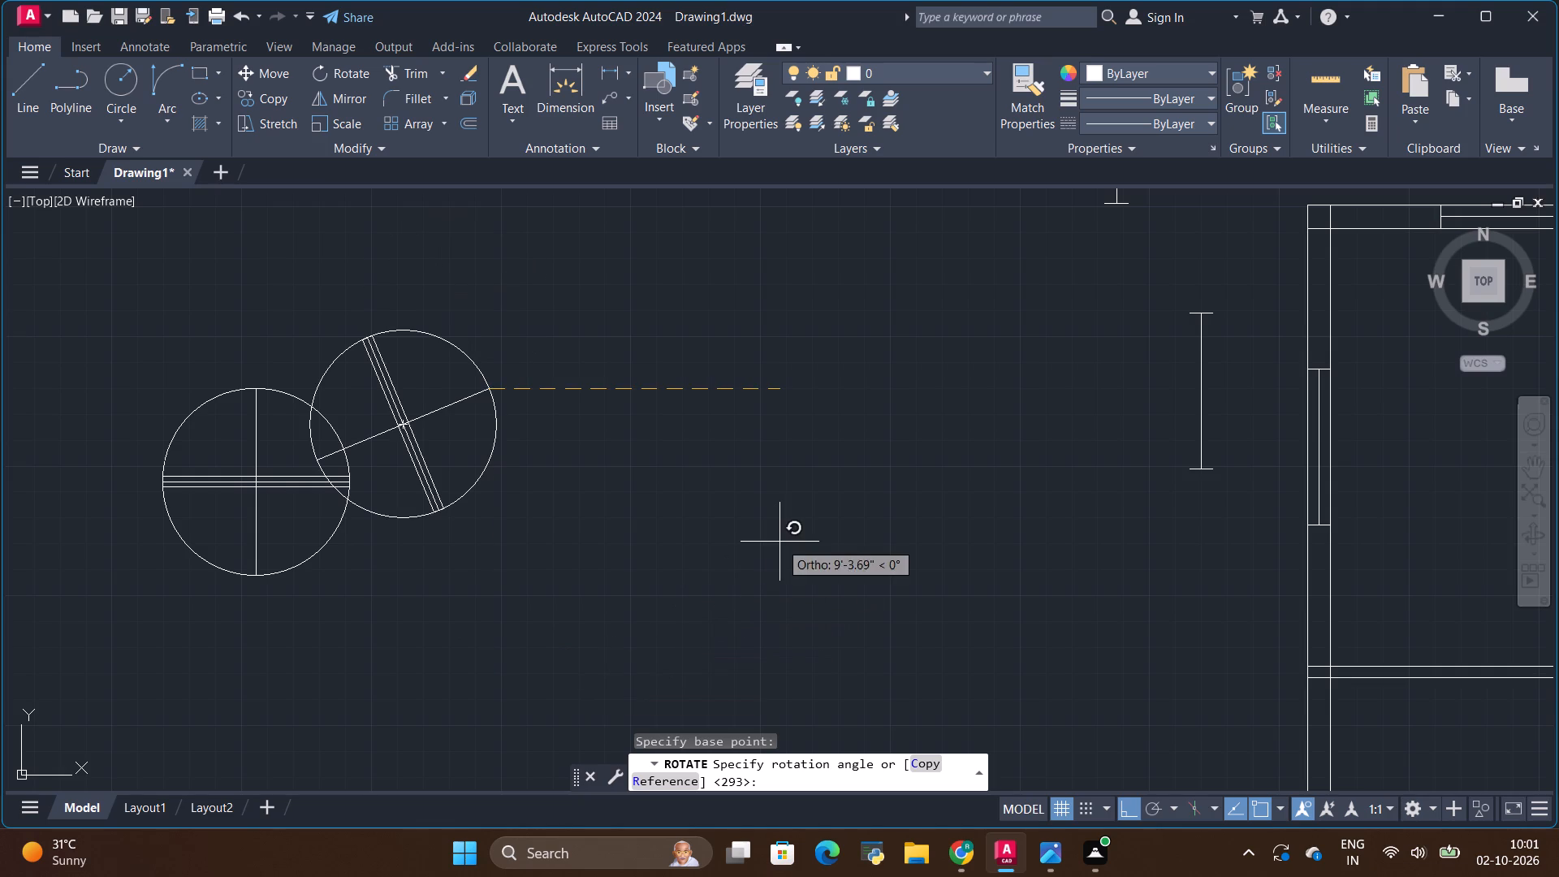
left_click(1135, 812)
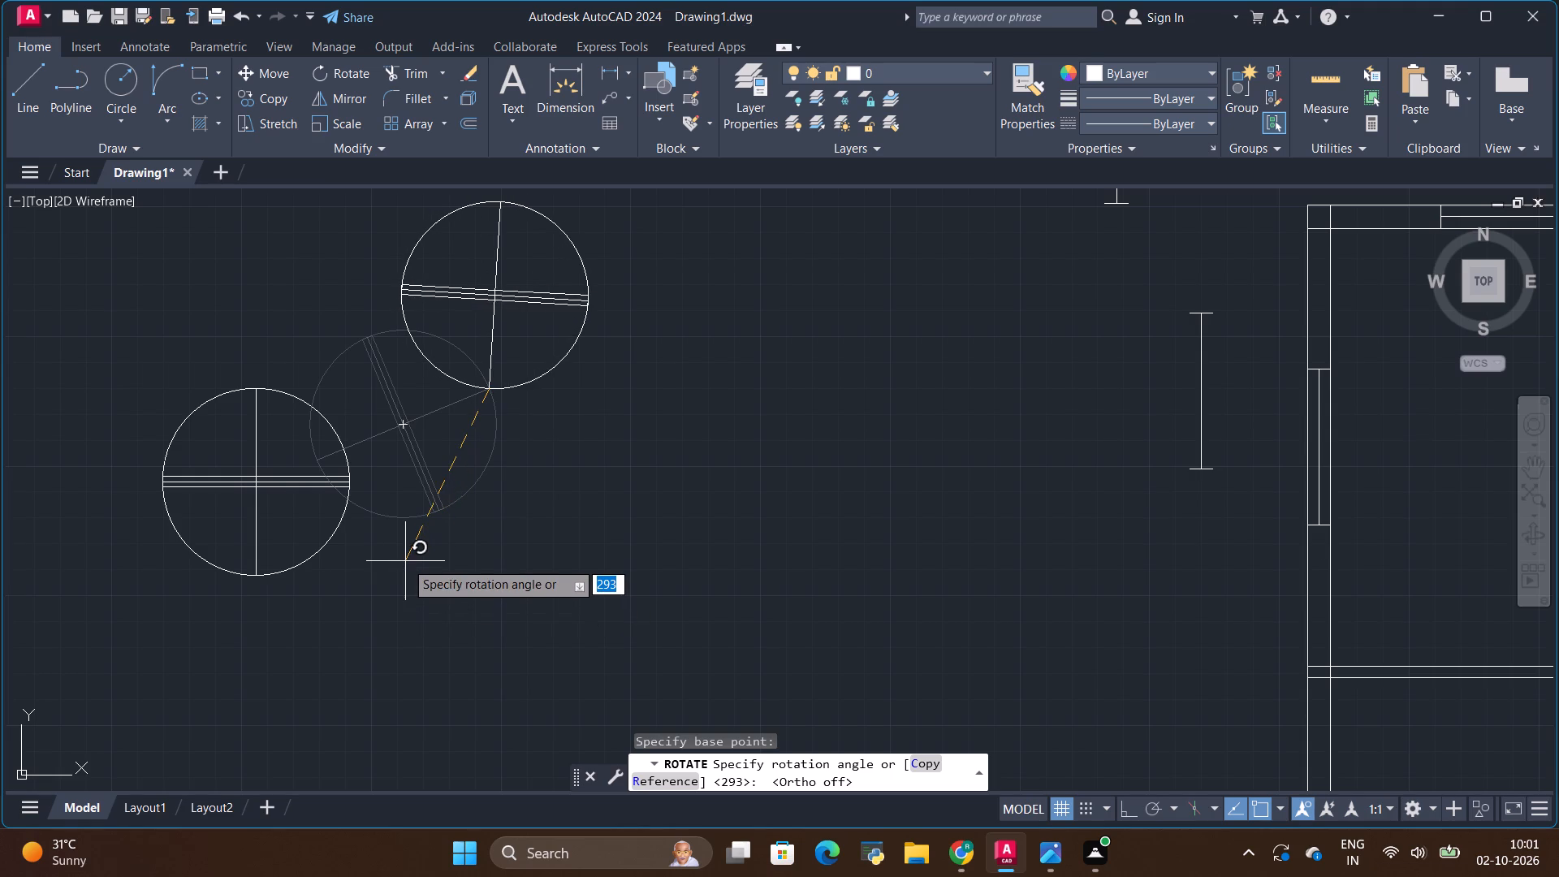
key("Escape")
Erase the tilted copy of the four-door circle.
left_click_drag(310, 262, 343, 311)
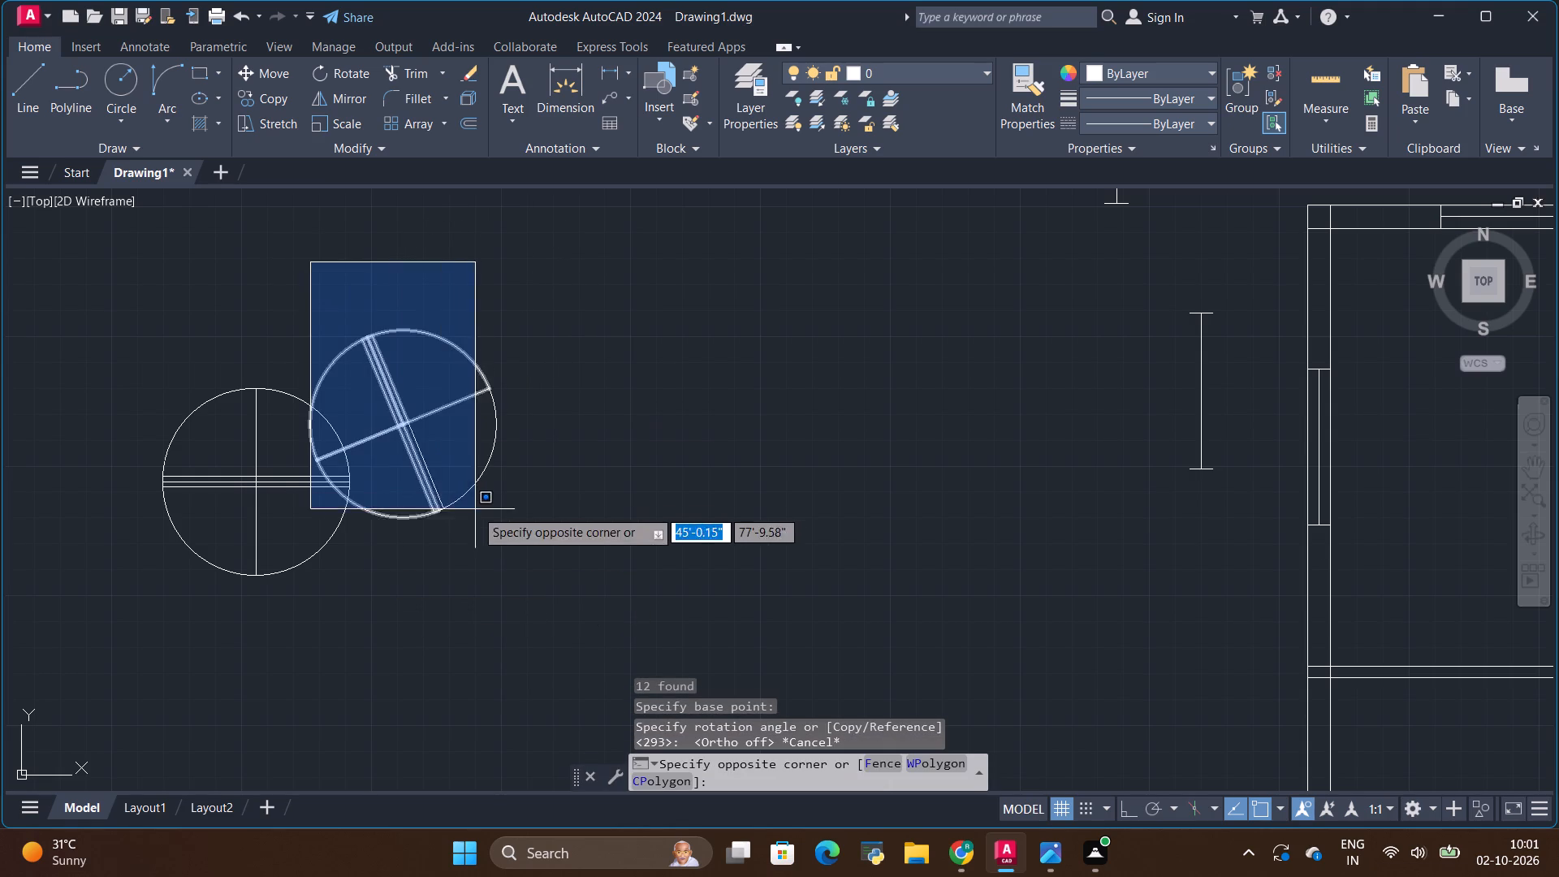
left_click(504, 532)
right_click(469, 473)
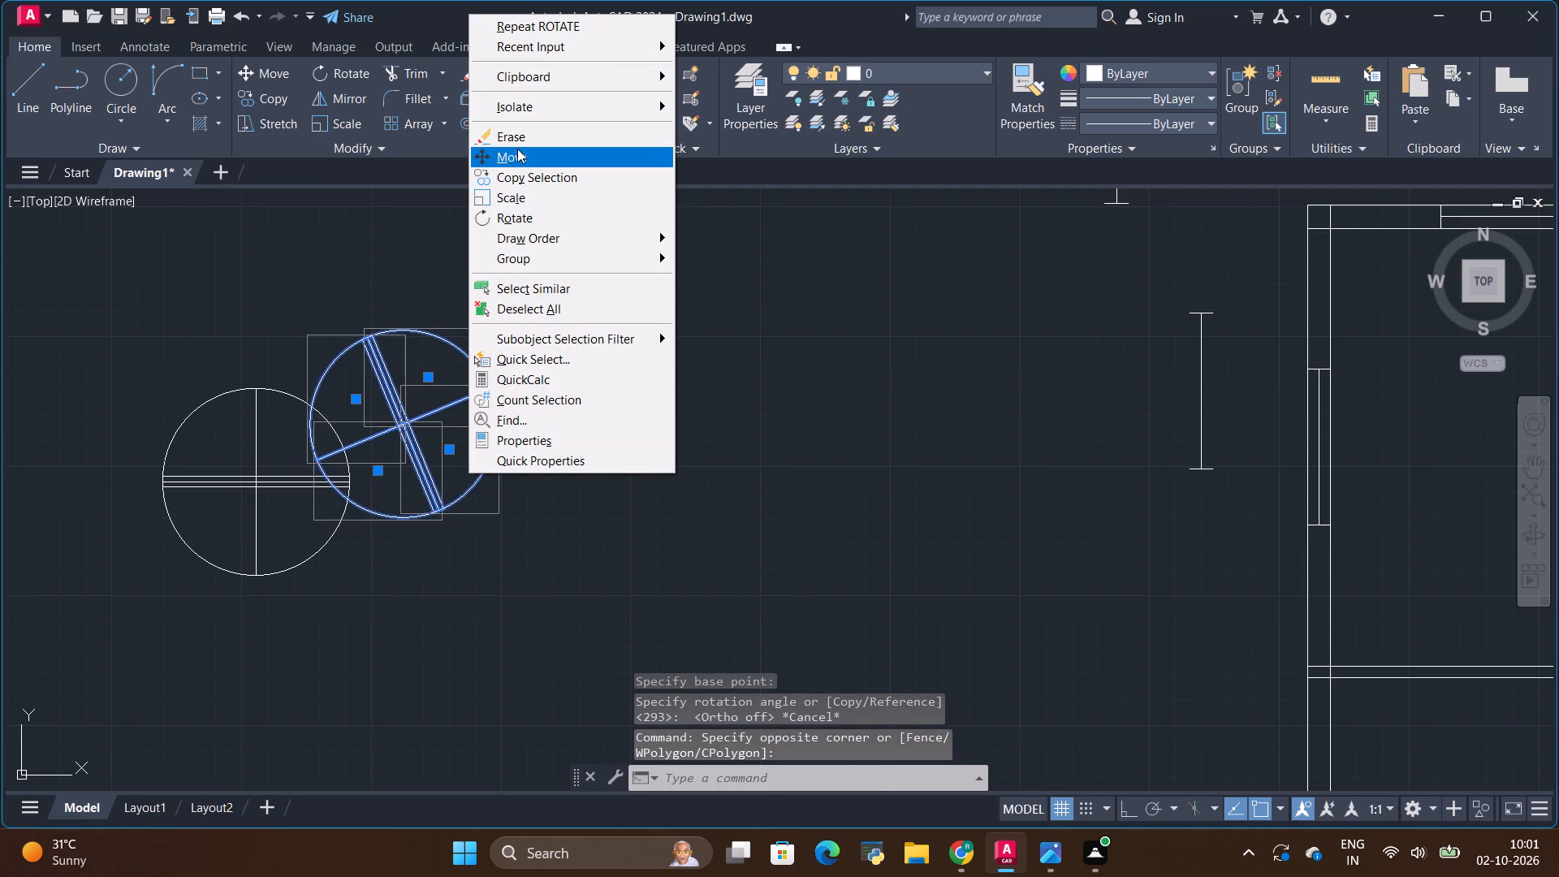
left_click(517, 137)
Copy the four-door circle about 11'-5" horizontally to the right from its centre.
left_click(133, 349)
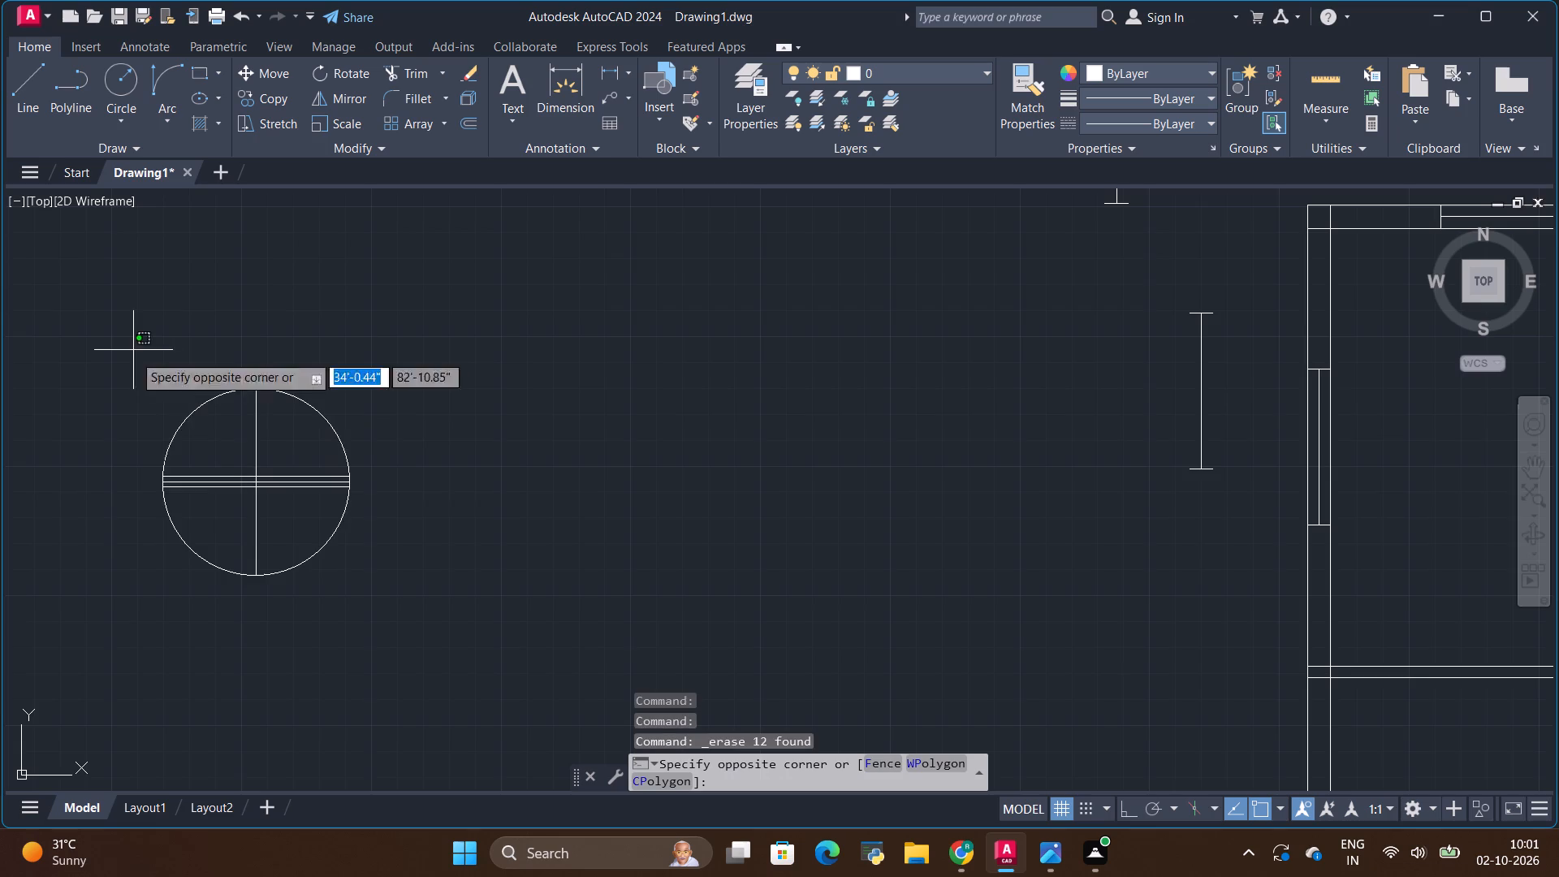
left_click(361, 612)
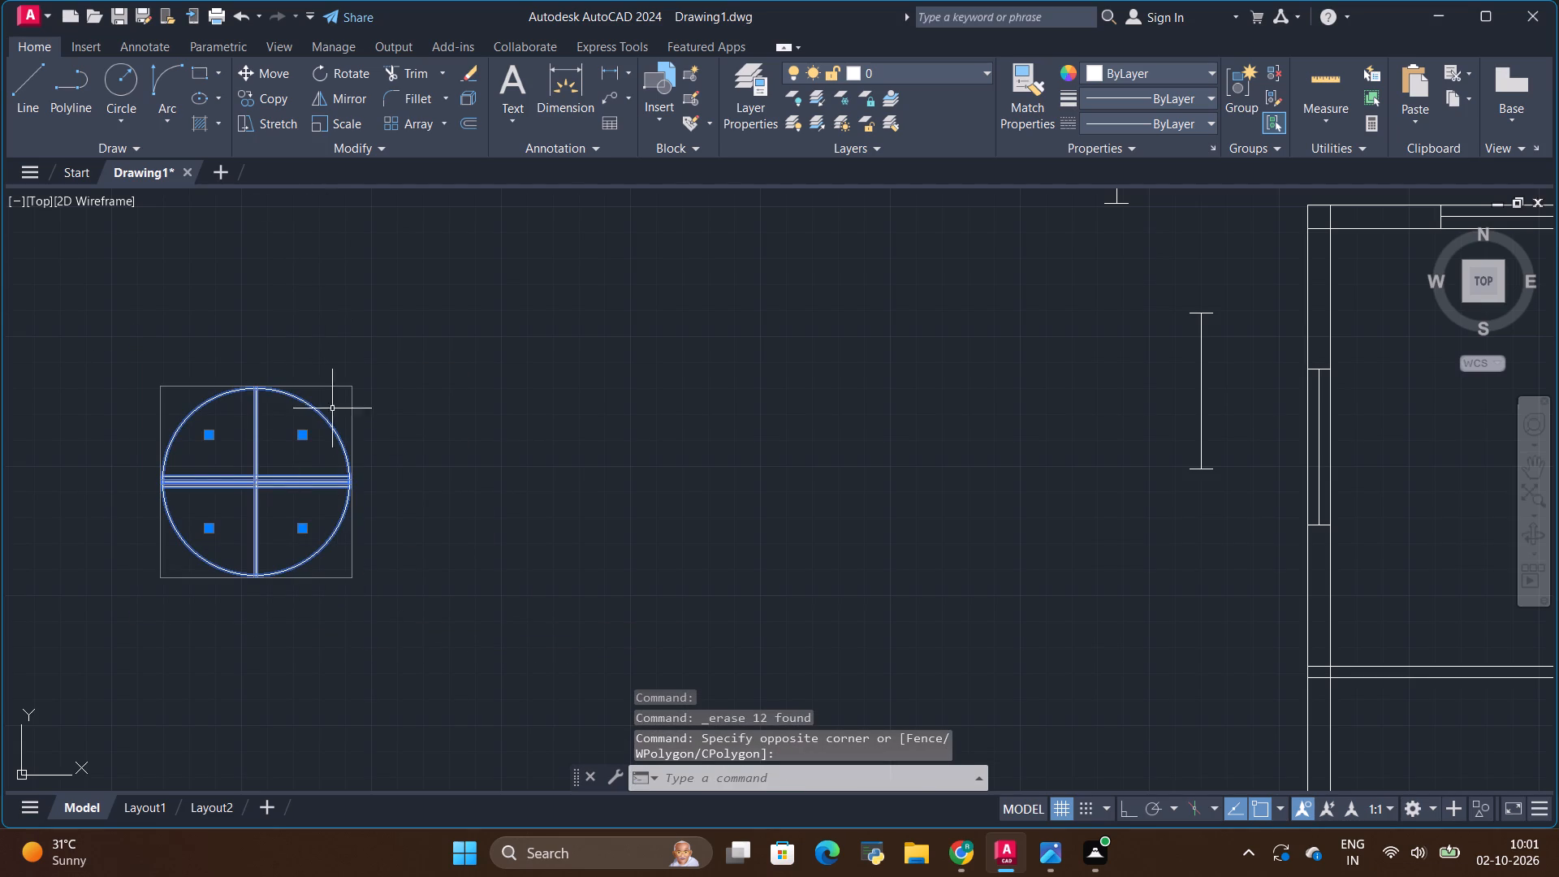
left_click(268, 101)
left_click(249, 482)
left_click(611, 482)
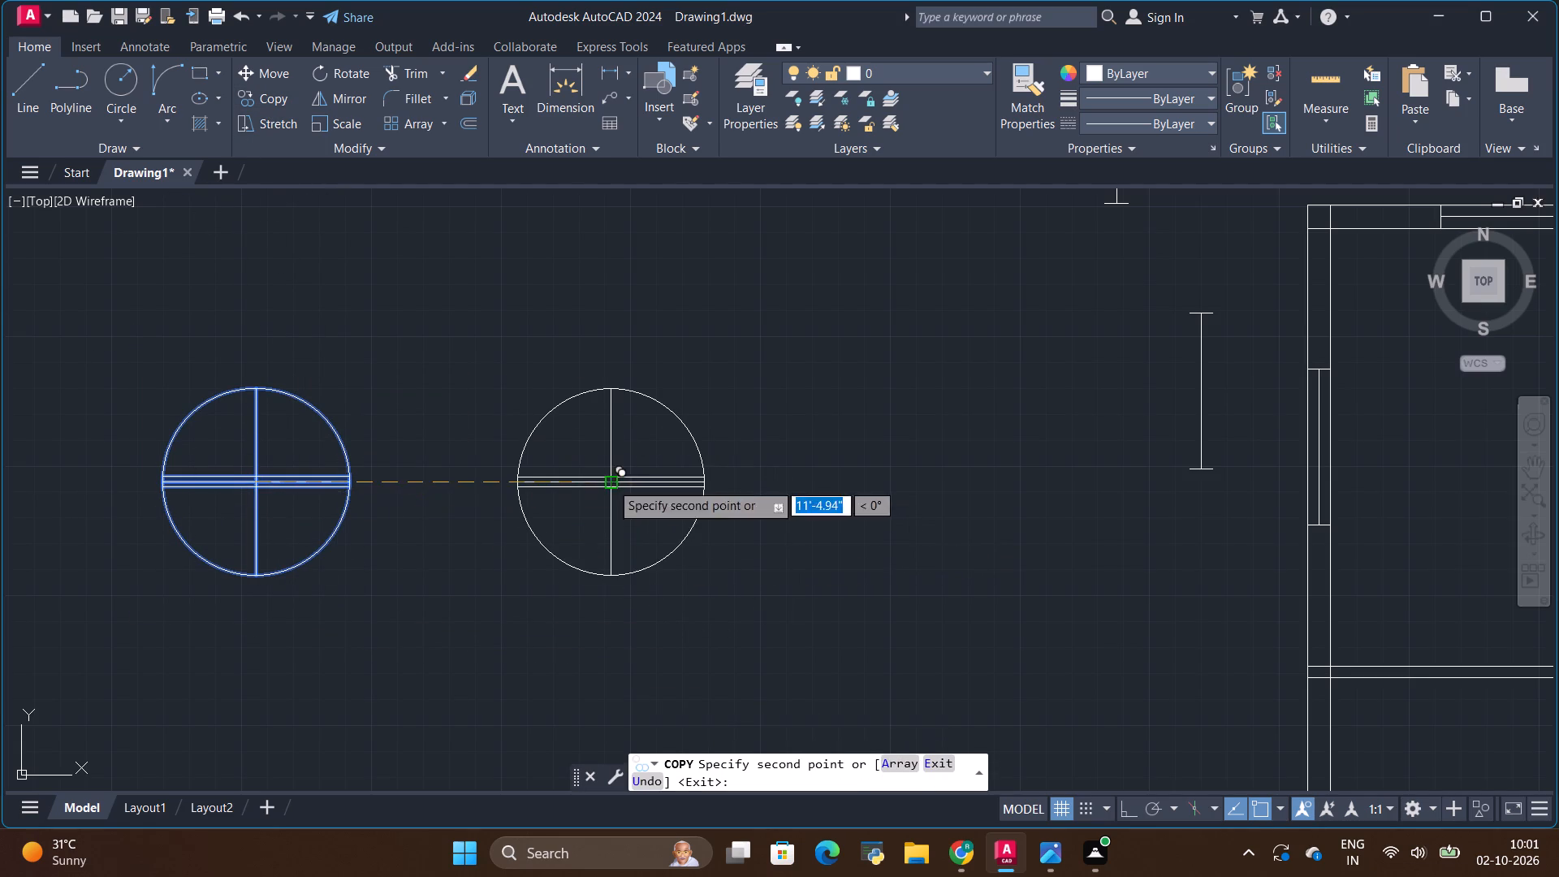
key("Return")
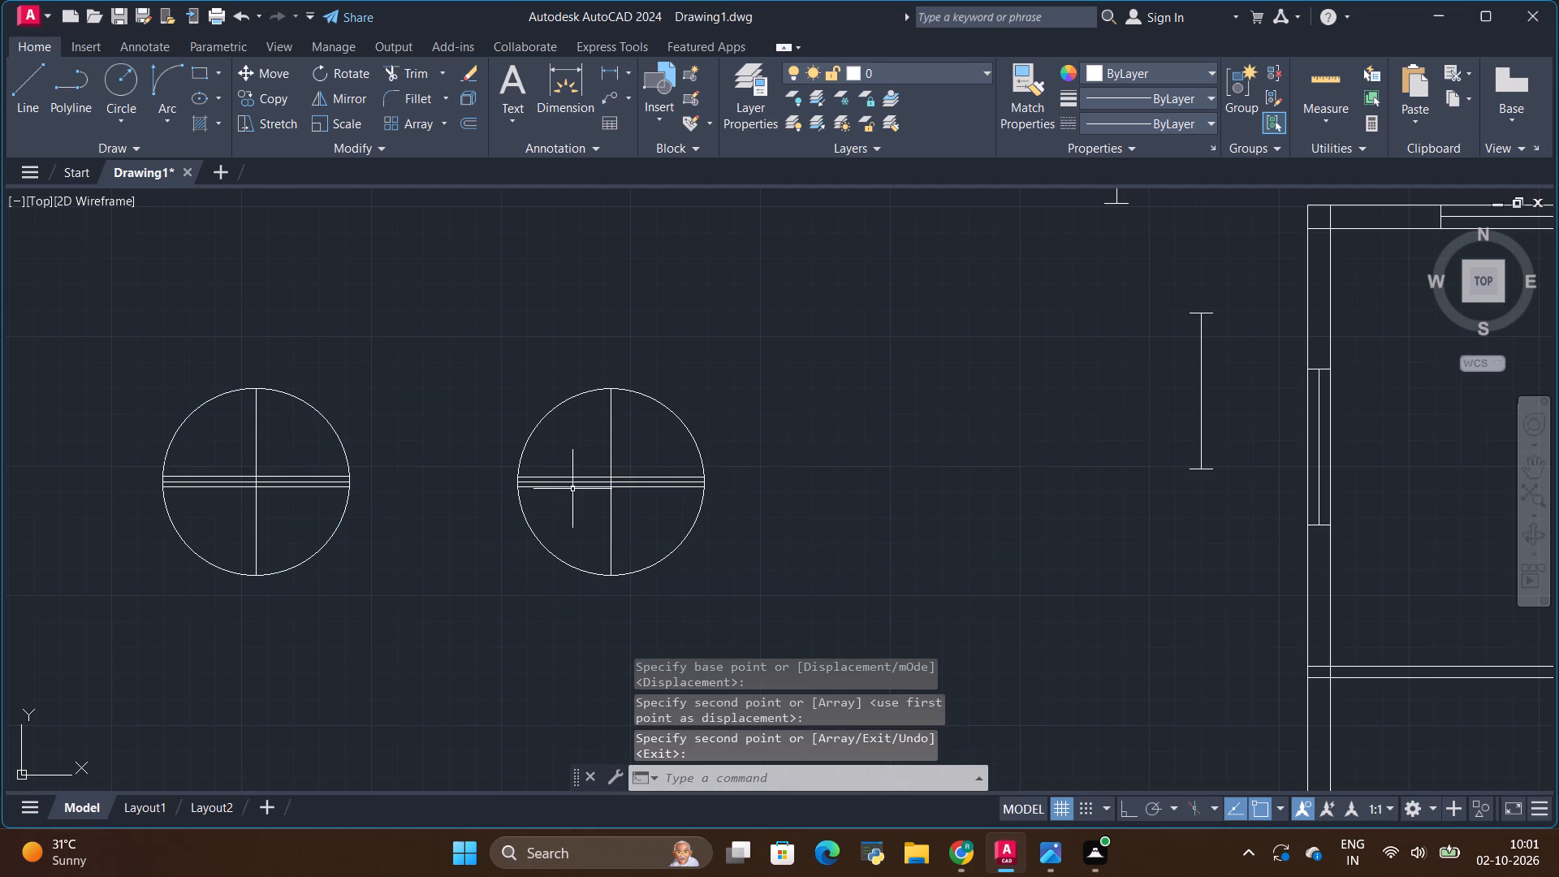
With Ortho on, rotate the copied four-door circle a quarter turn clockwise about the right end of its leaf so the leaves stand vertical.
left_click(468, 280)
left_click(759, 622)
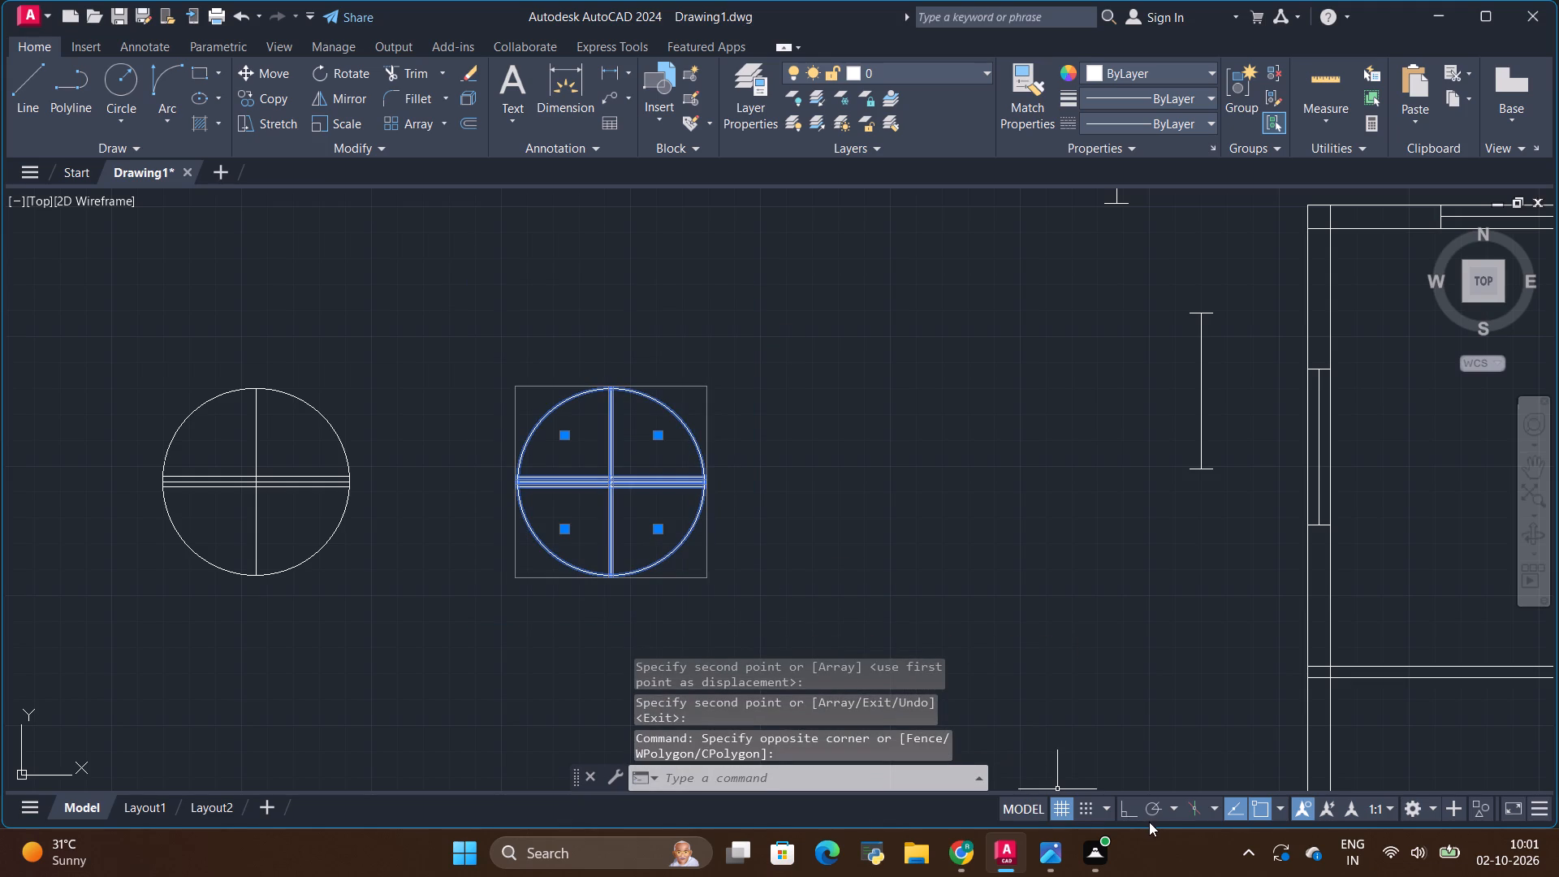
left_click(1121, 810)
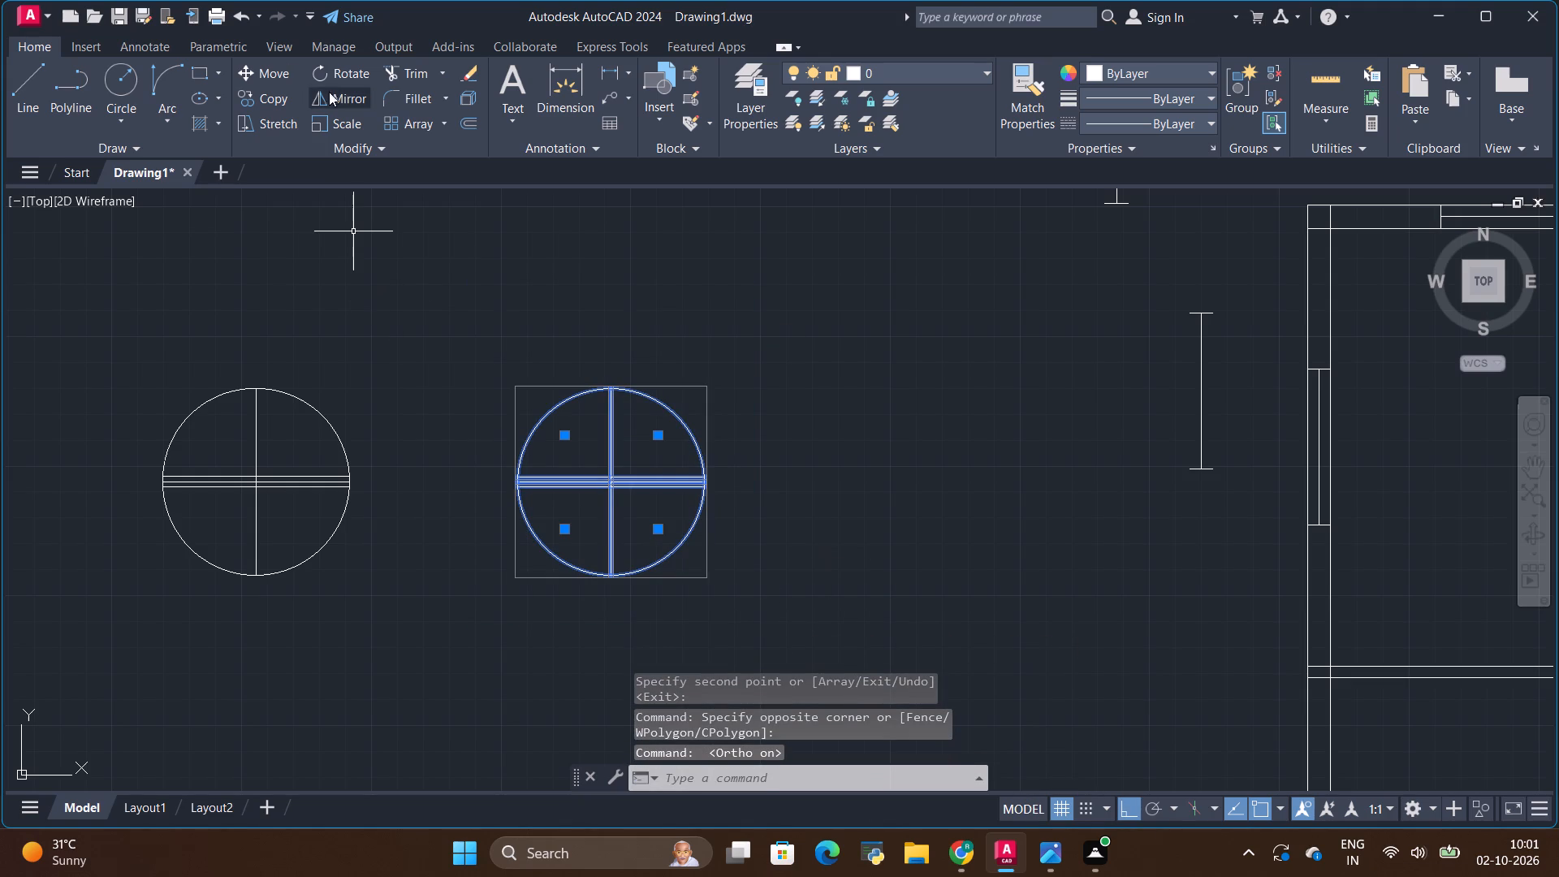
left_click(337, 70)
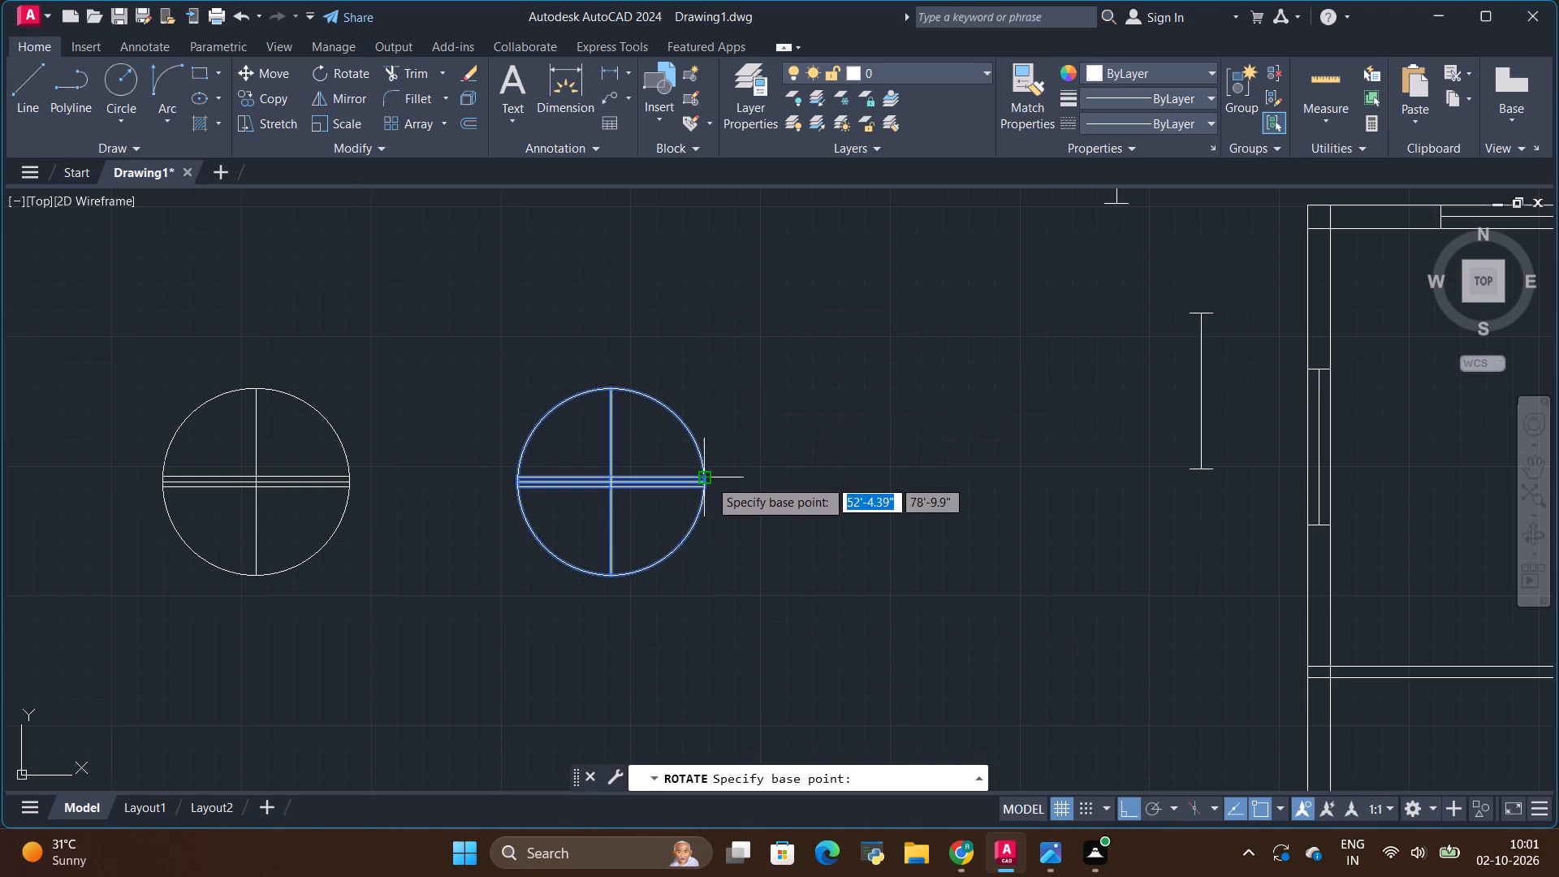
left_click(707, 481)
left_click(710, 542)
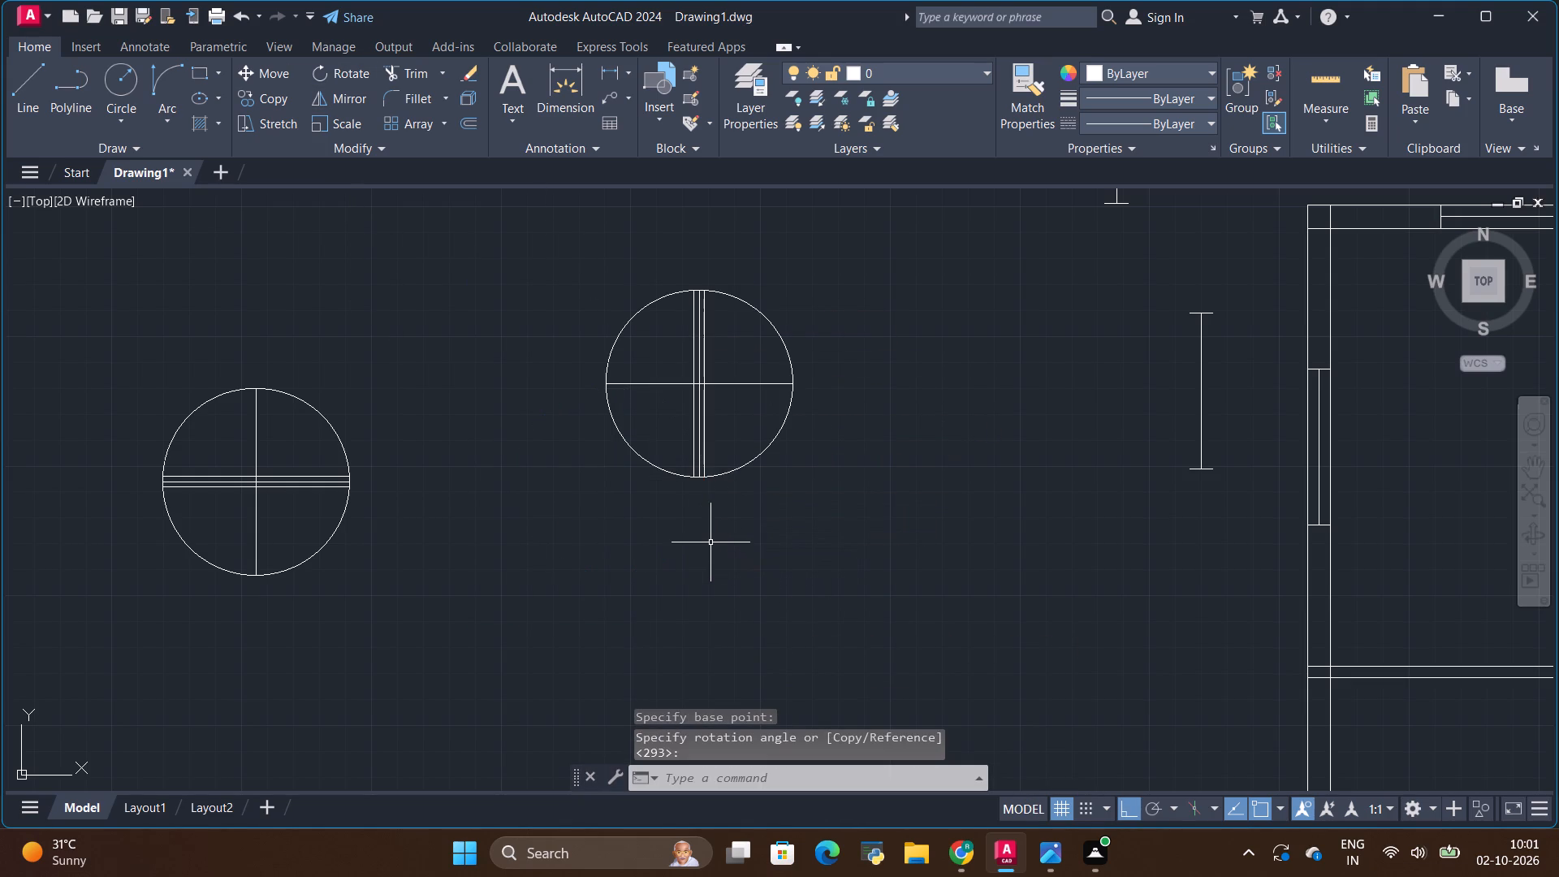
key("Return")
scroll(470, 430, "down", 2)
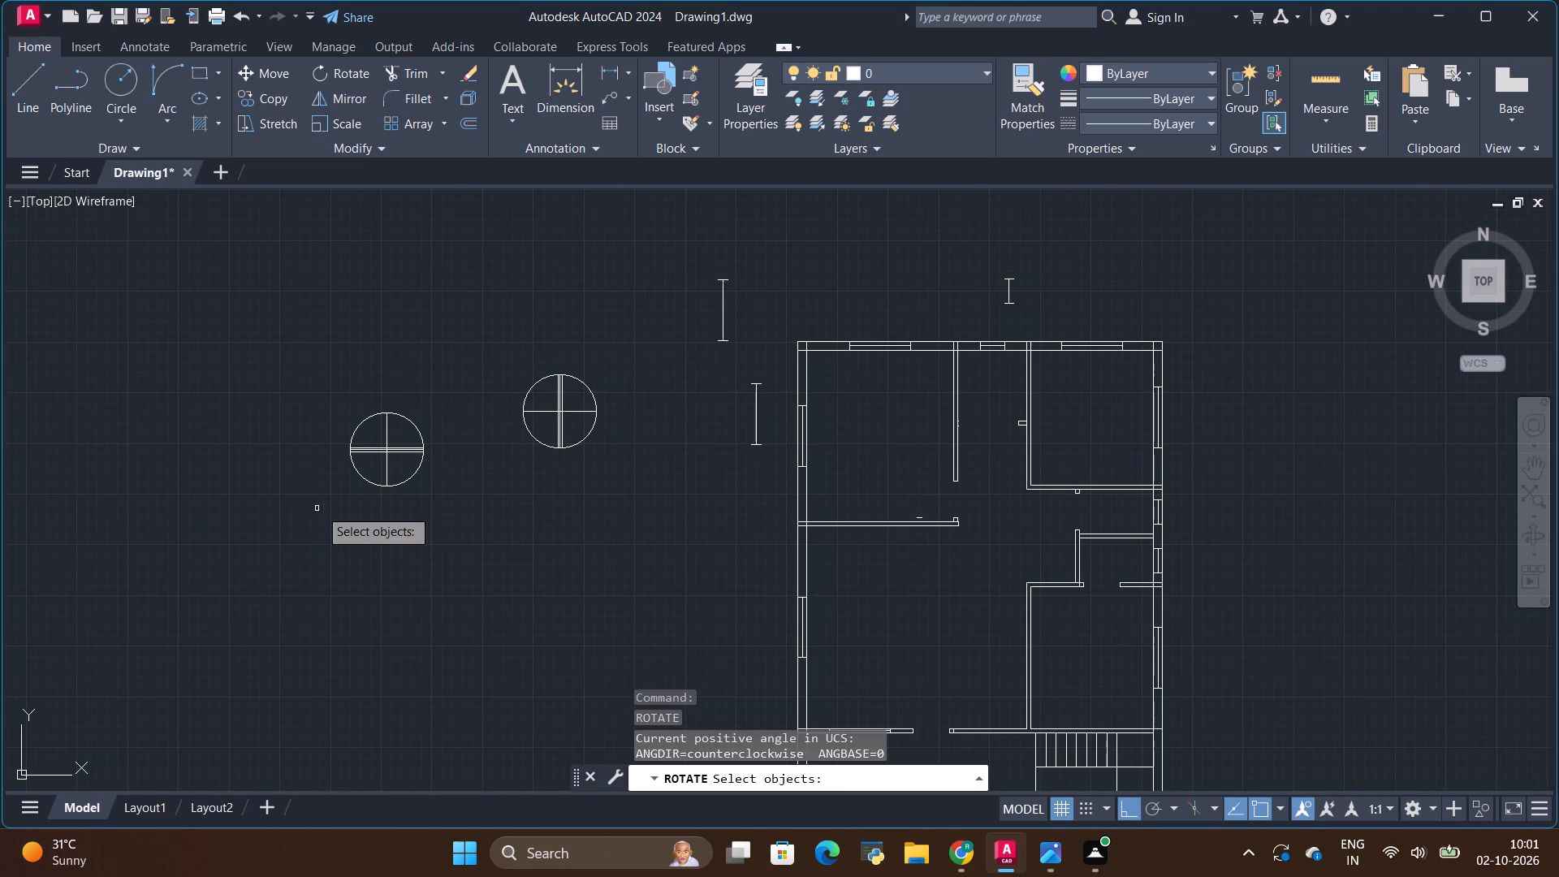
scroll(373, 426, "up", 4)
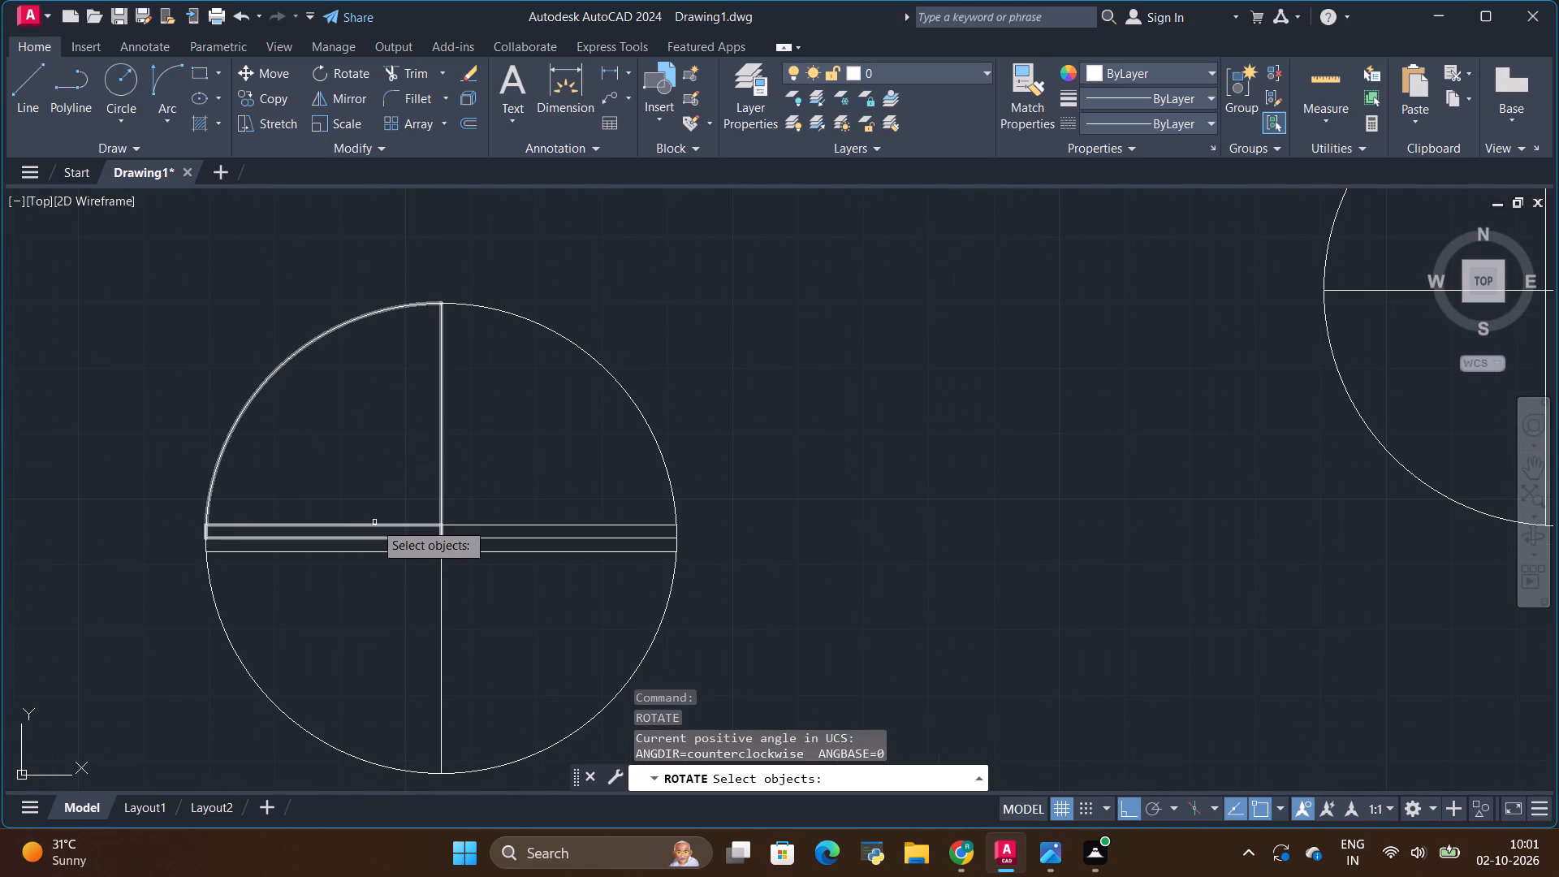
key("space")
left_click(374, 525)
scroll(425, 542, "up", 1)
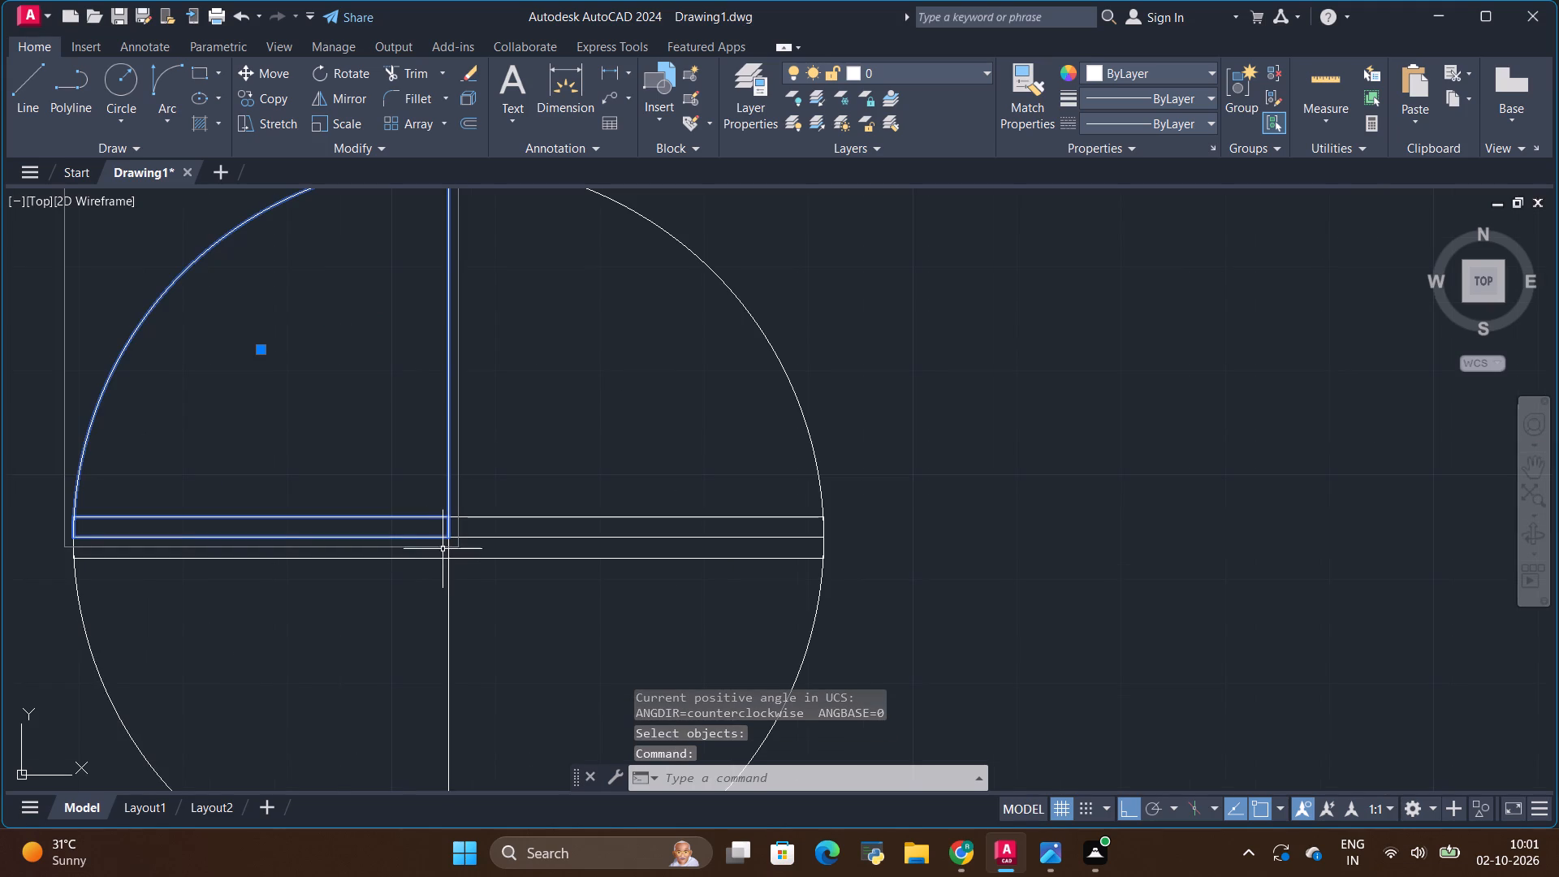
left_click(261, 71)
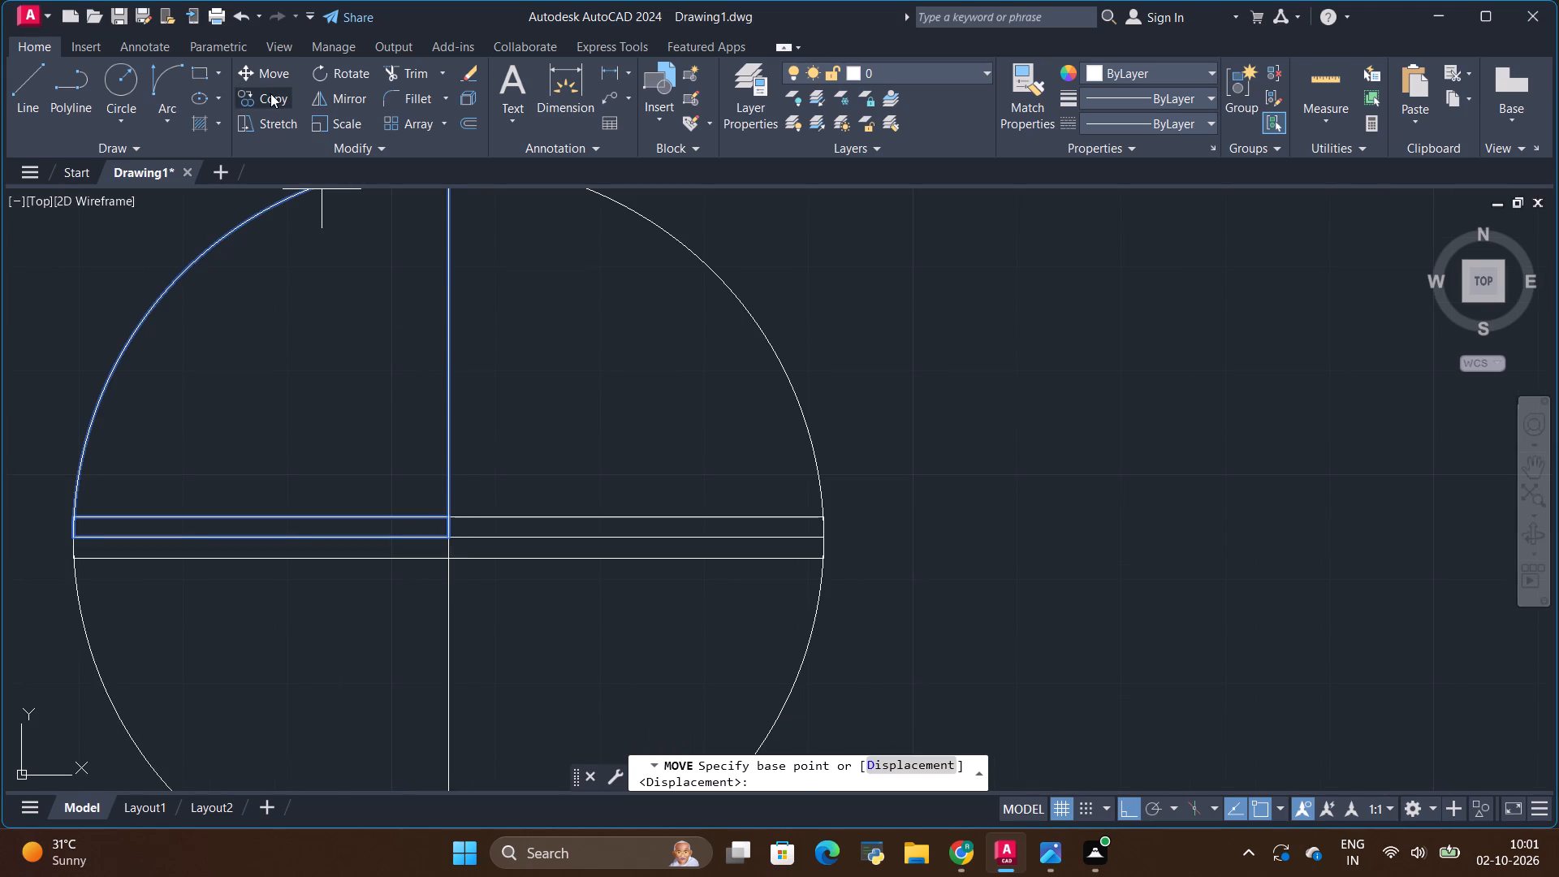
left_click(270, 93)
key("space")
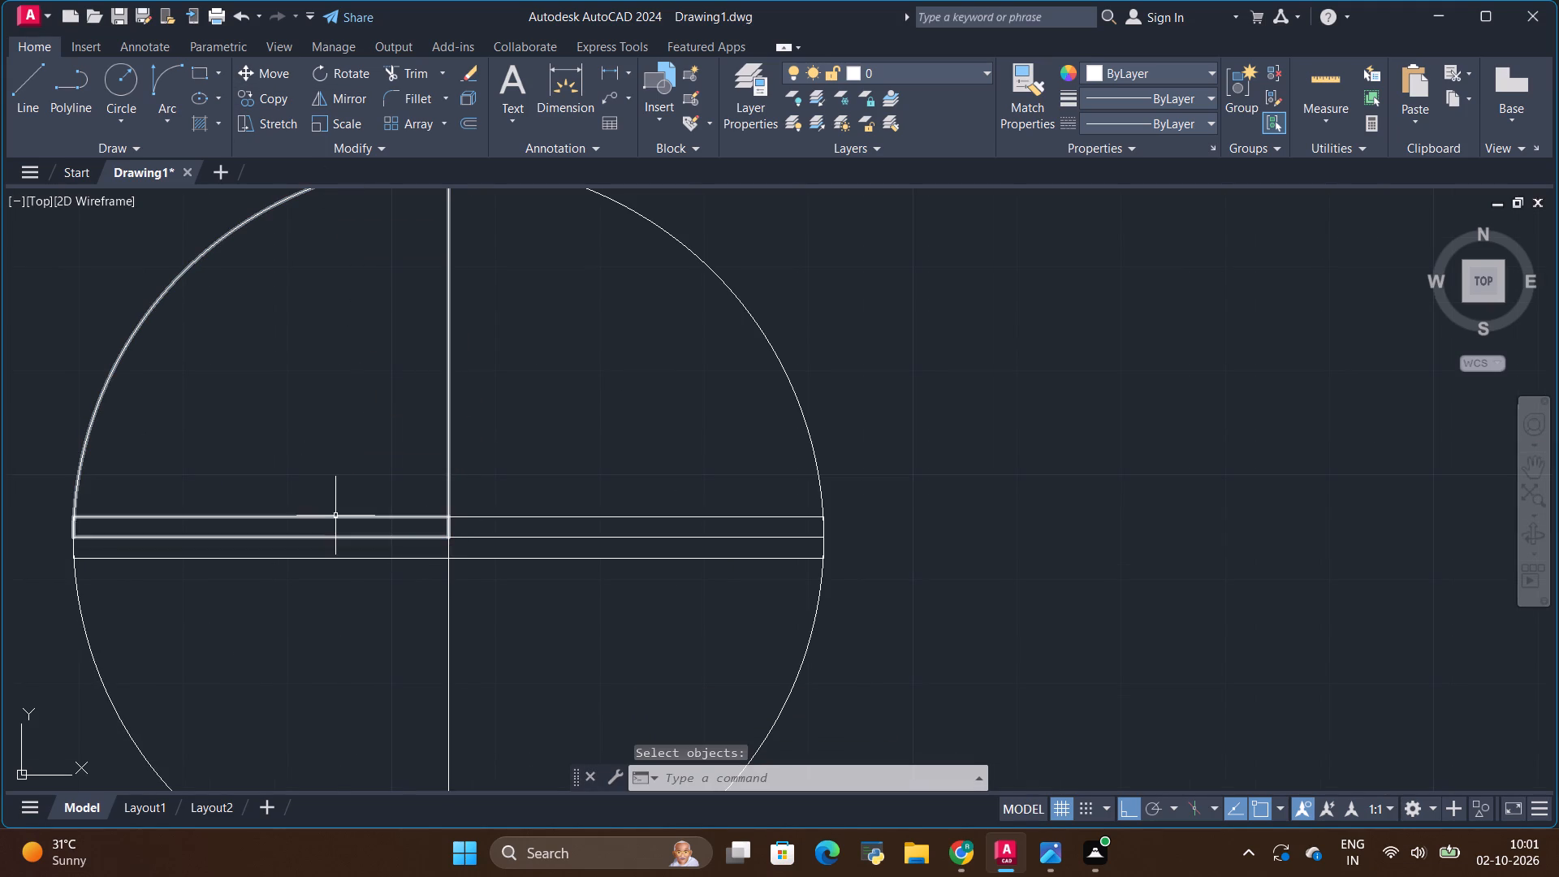
With Ortho off, copy the four-door circle's upper-left door from its hinge corner to the lower jamb's outer corner in the left bedroom doorway.
left_click(335, 516)
left_click(278, 98)
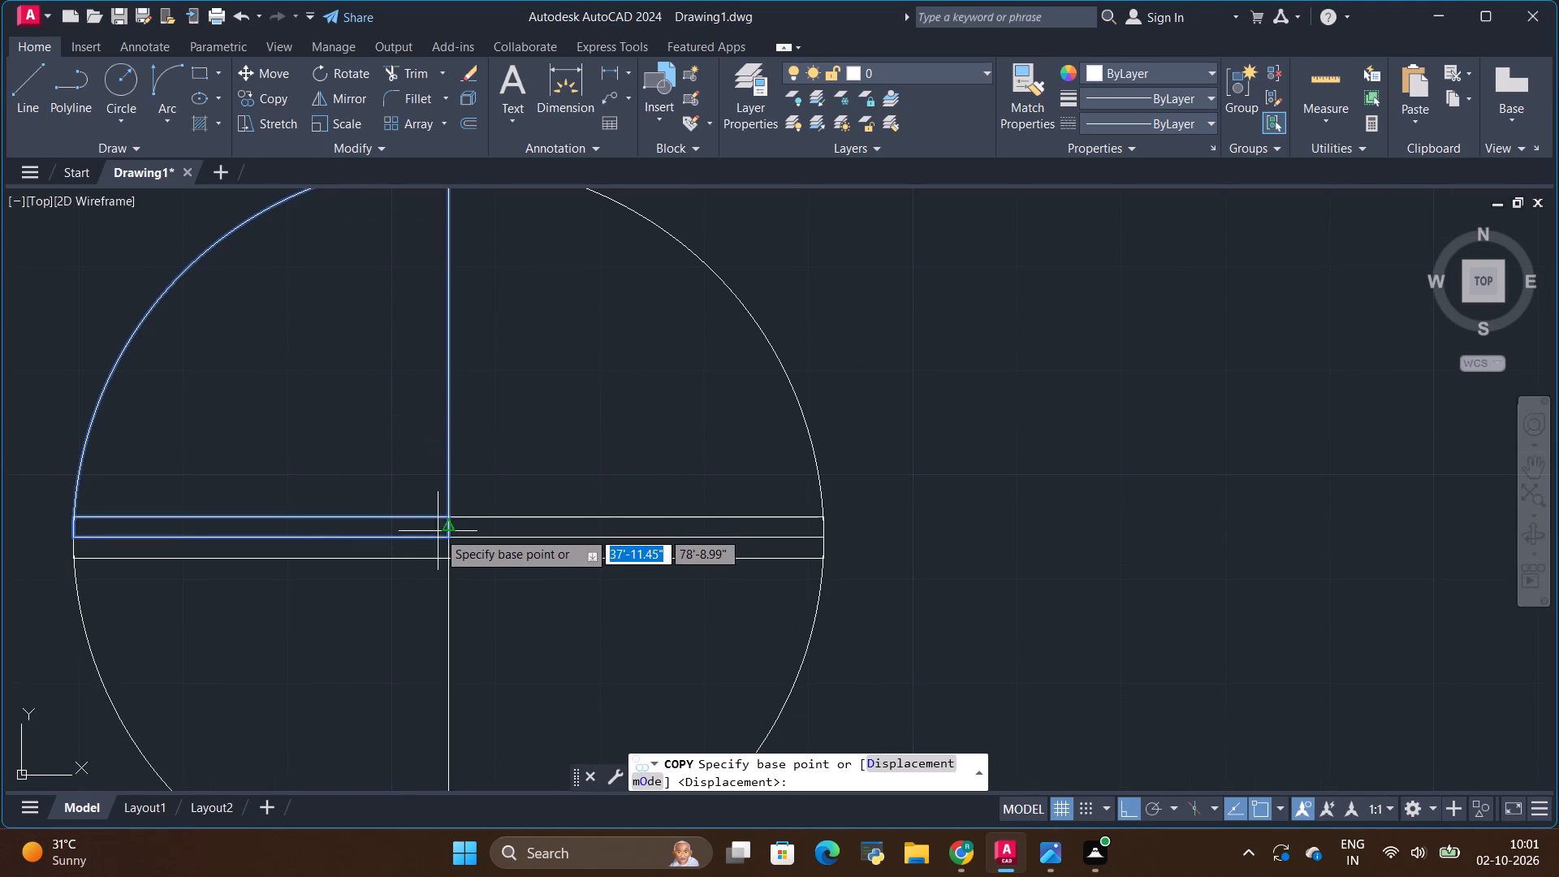
left_click(442, 538)
scroll(296, 489, "down", 3)
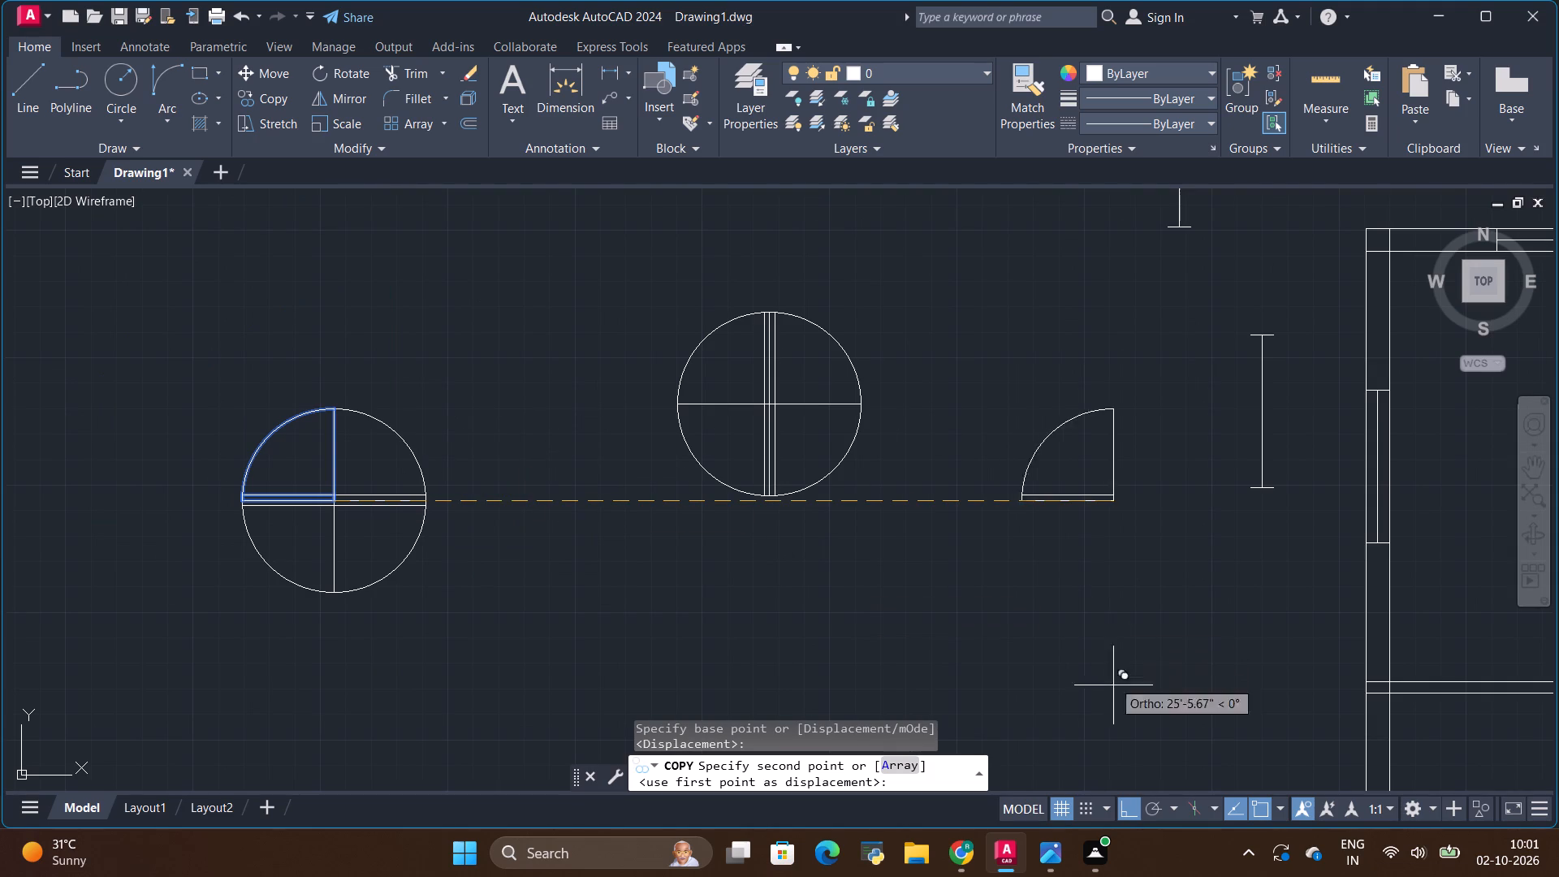
left_click(1131, 810)
scroll(838, 502, "down", 2)
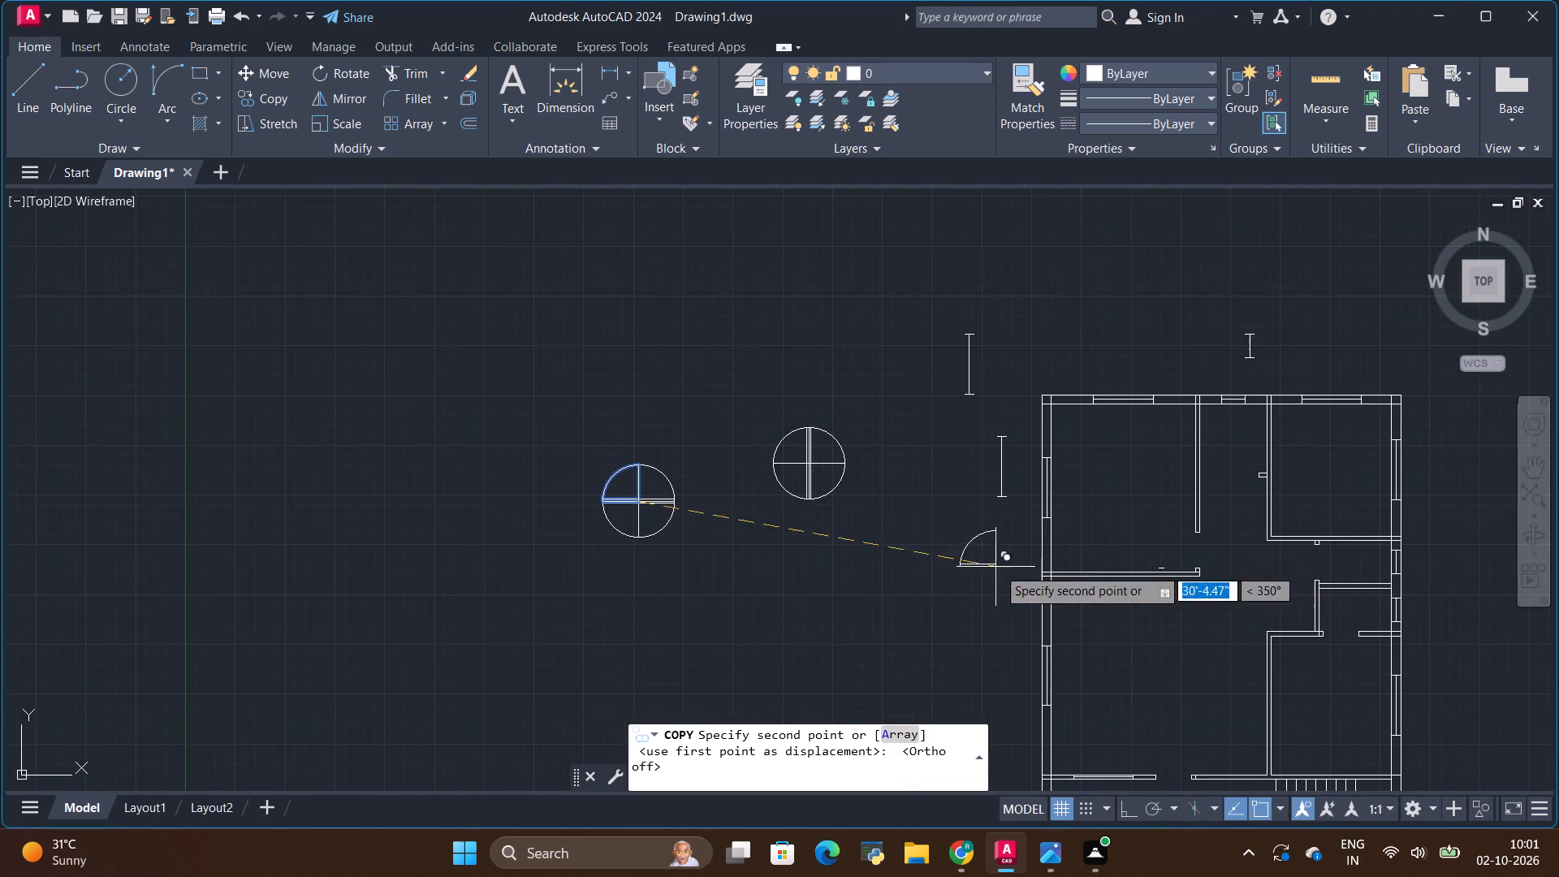
scroll(1171, 556, "up", 1)
scroll(1280, 569, "up", 1)
scroll(1160, 574, "down", 2)
scroll(1171, 574, "up", 5)
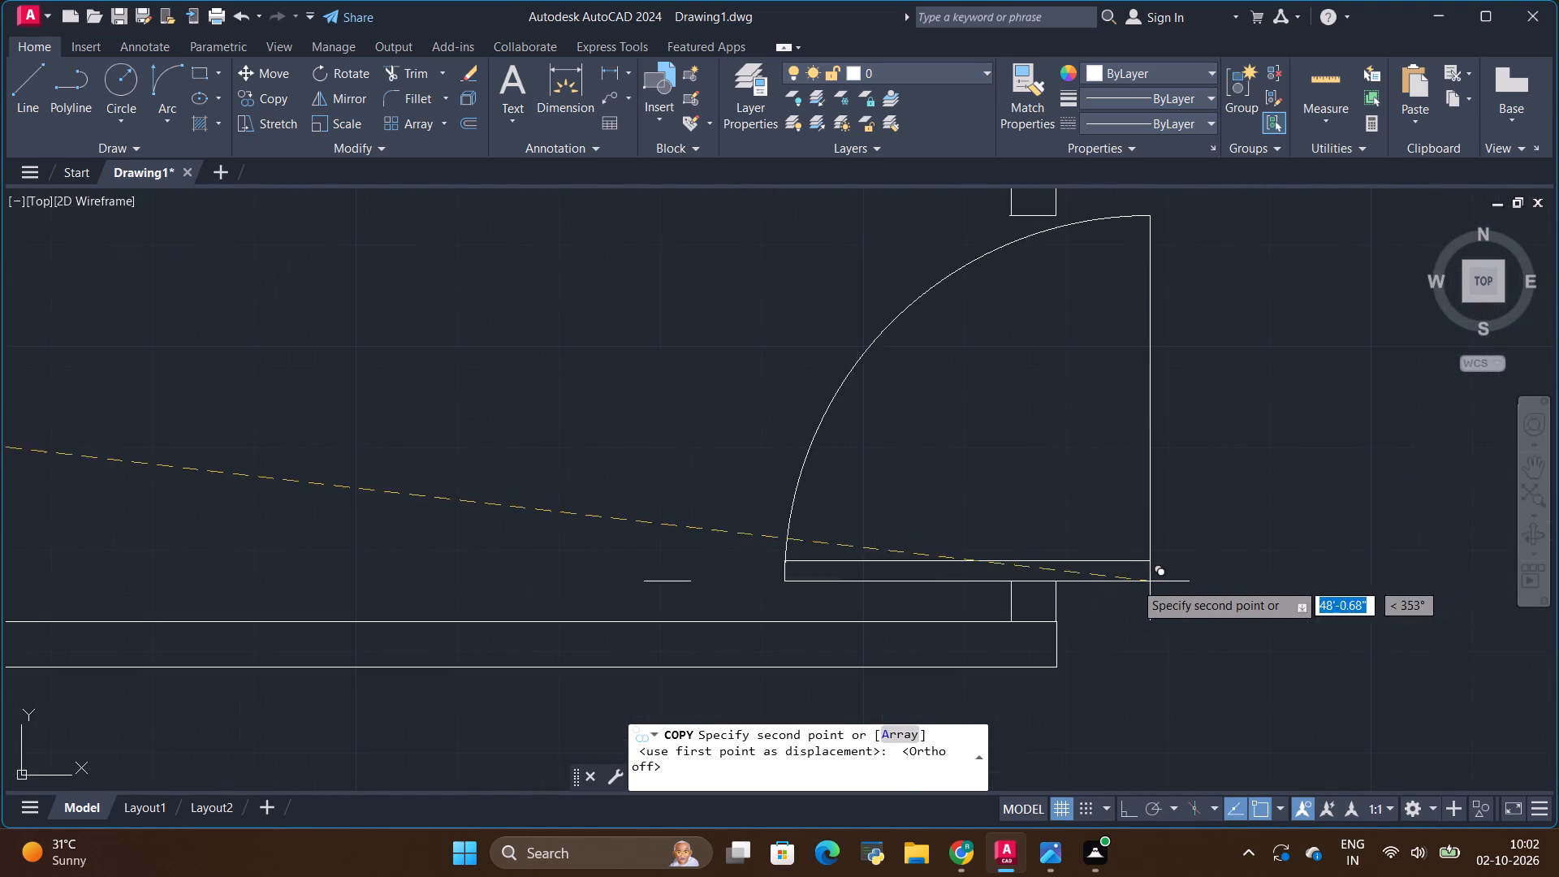
left_click(1056, 581)
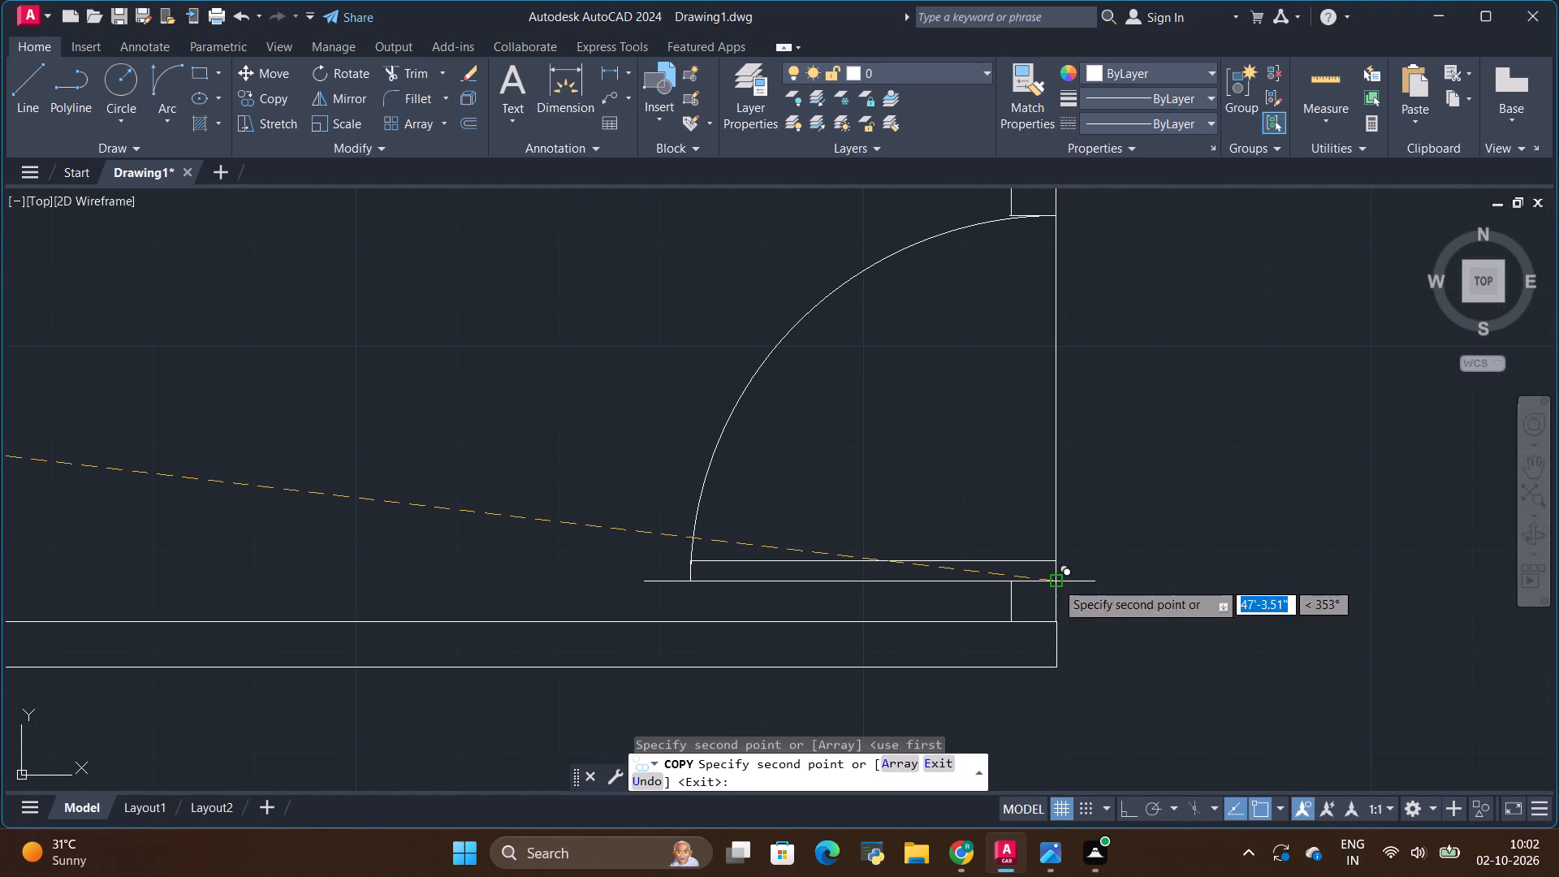
key("Escape")
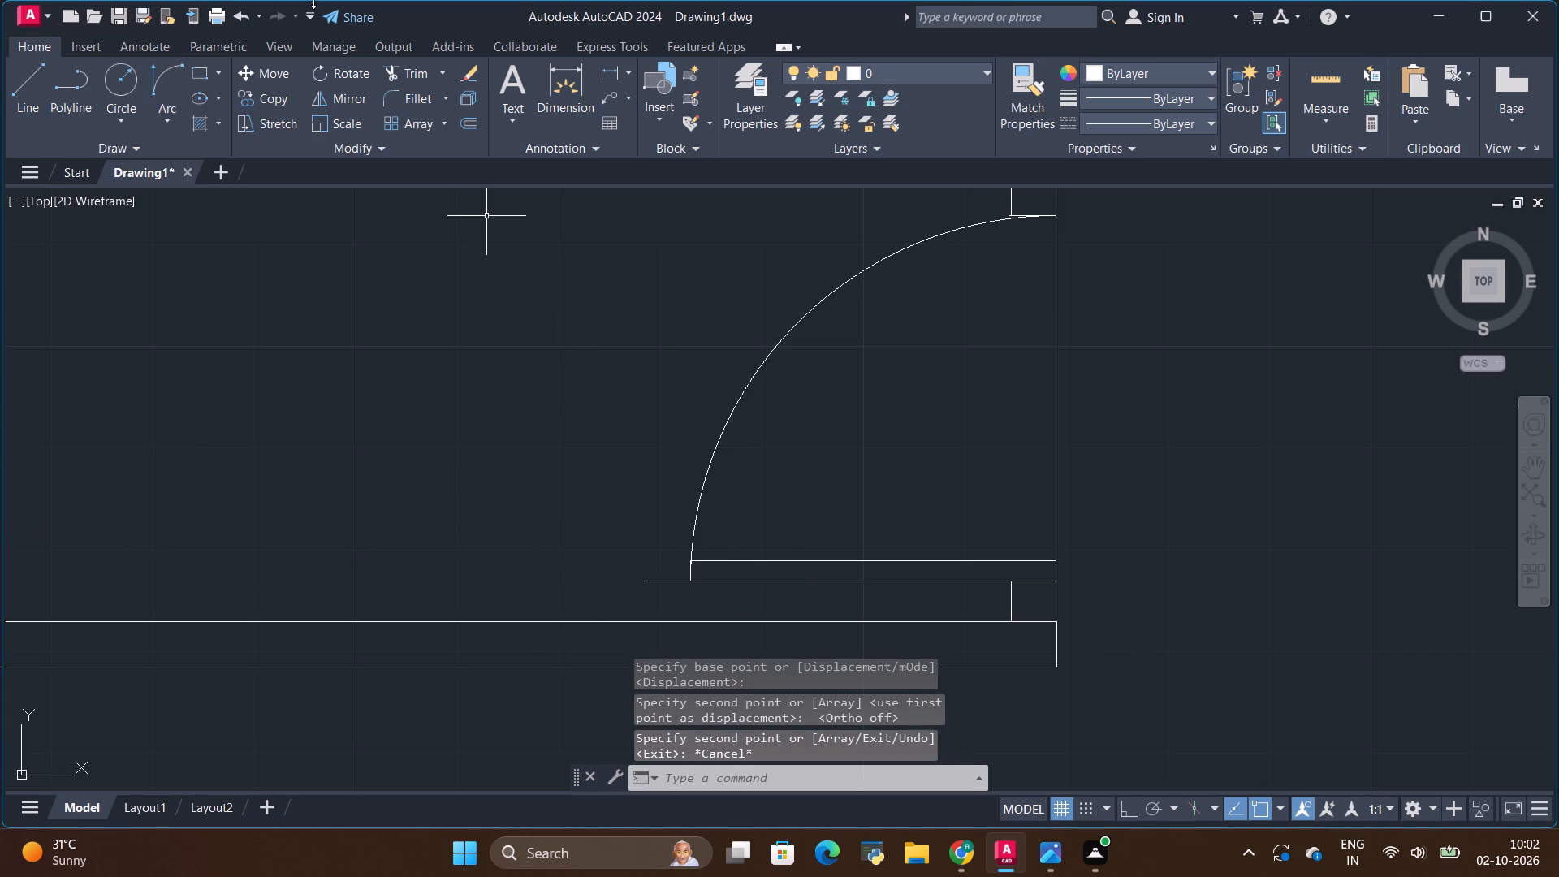
Trim the short line stub that projects past the free end of the newly placed door leaf.
left_click(421, 71)
left_click_drag(633, 520, 646, 554)
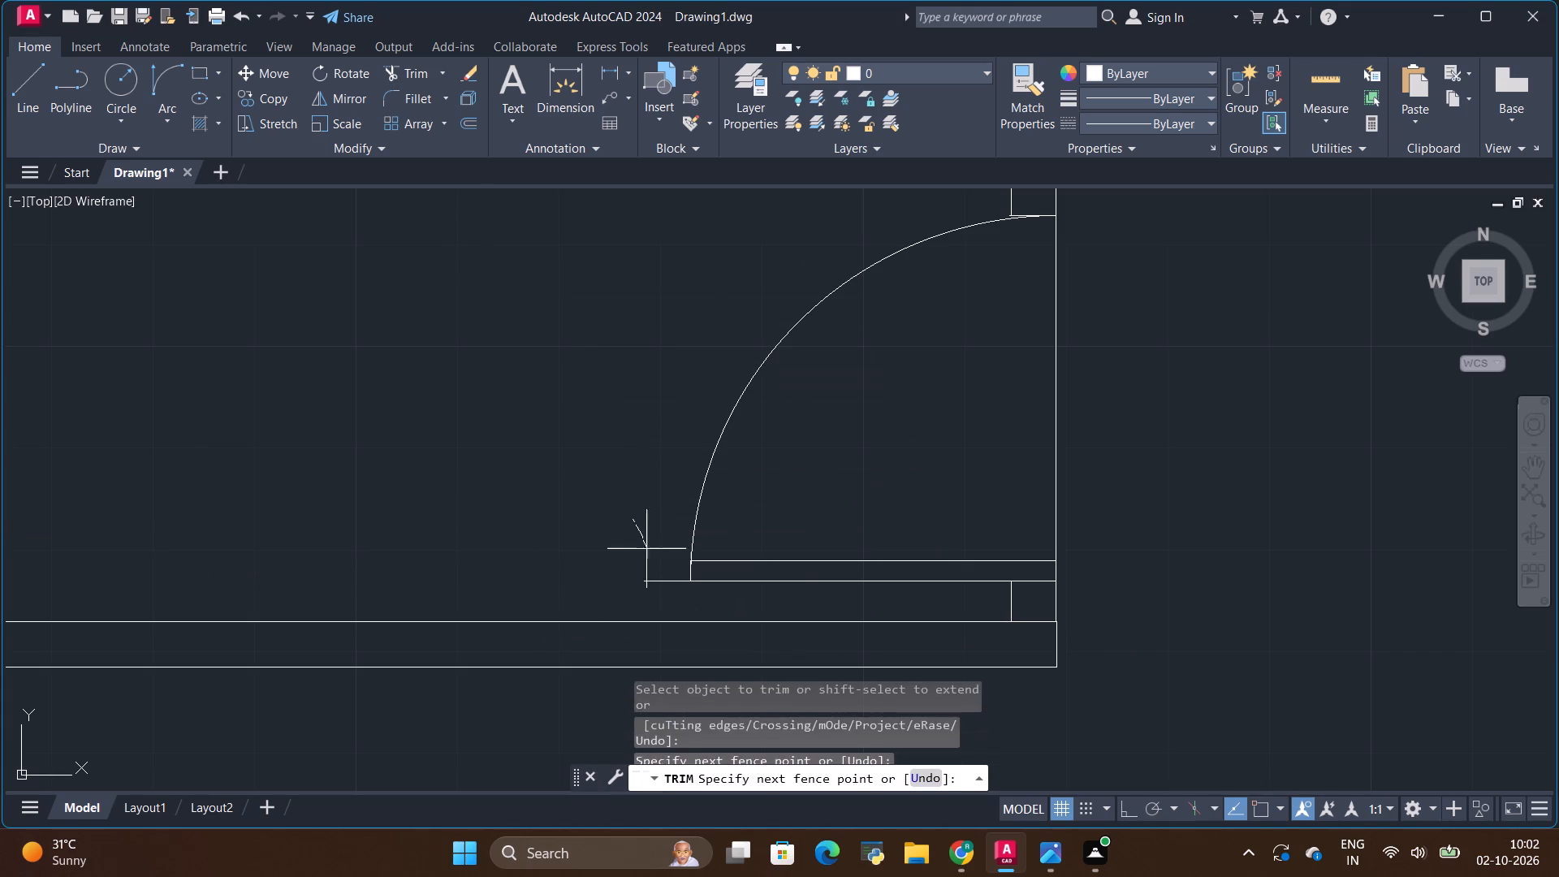
left_click_drag(646, 554, 655, 585)
Draw a 4.5" vertical line across the bottom wall from the inner lower-left corner of the upper-right bedroom.
scroll(561, 525, "down", 2)
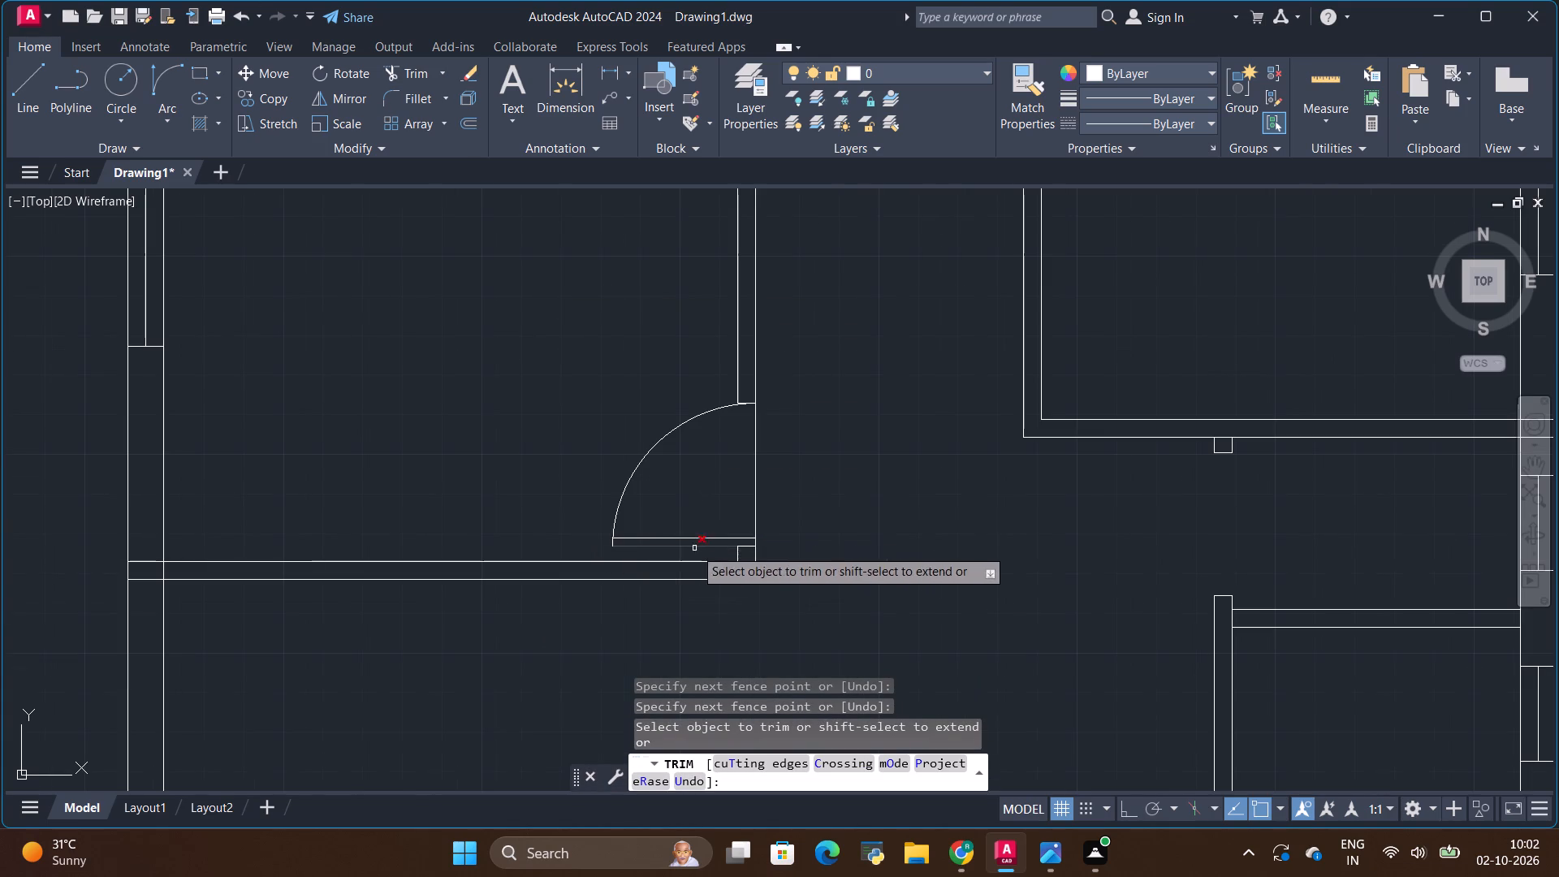
scroll(650, 538, "down", 2)
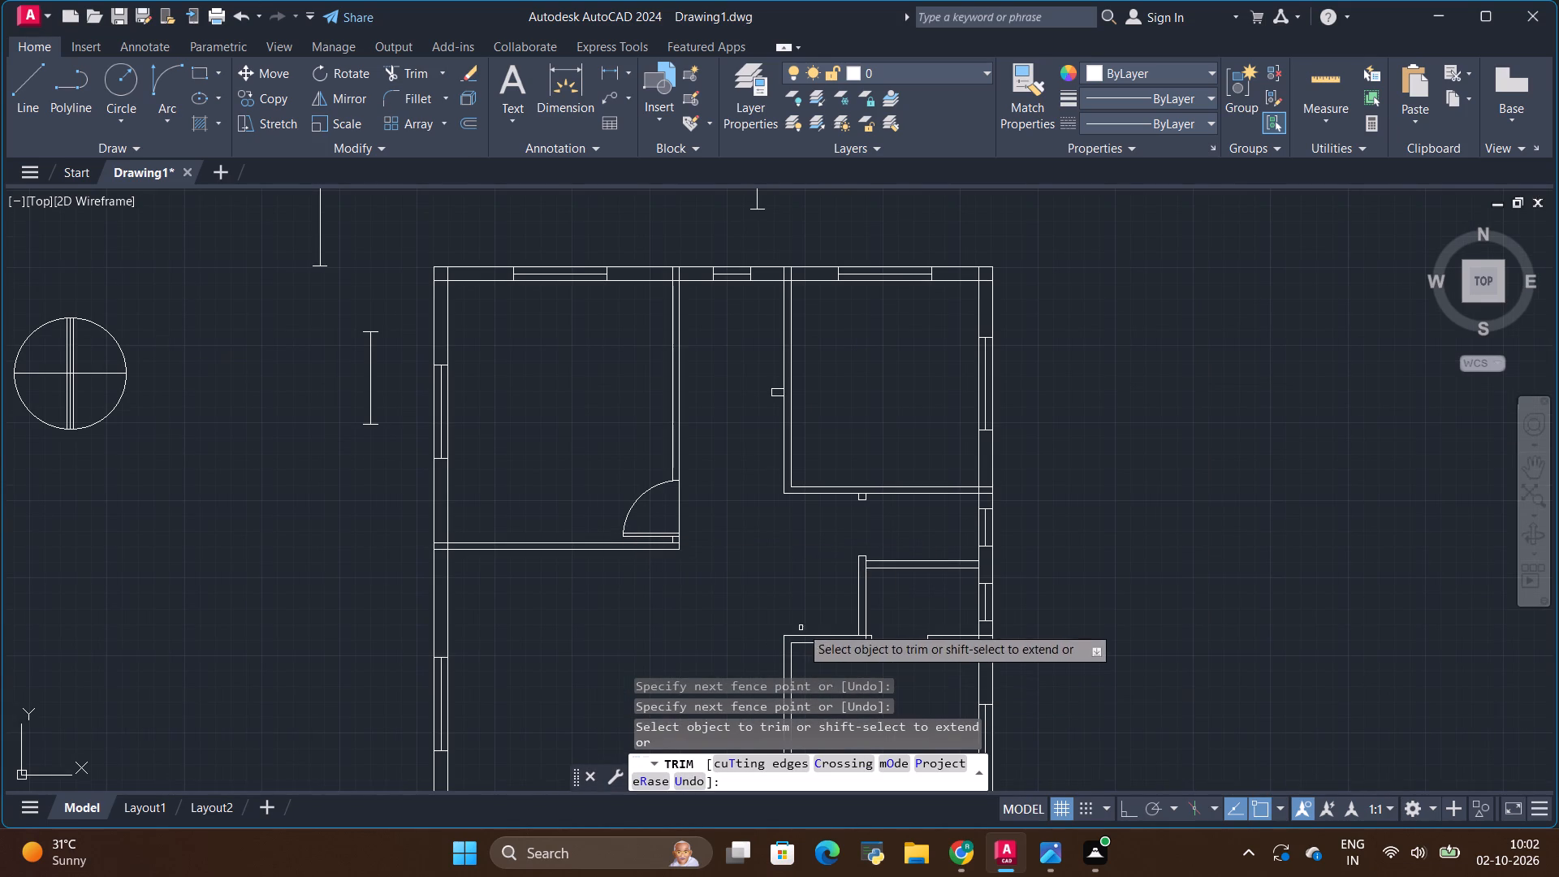
scroll(828, 481, "up", 1)
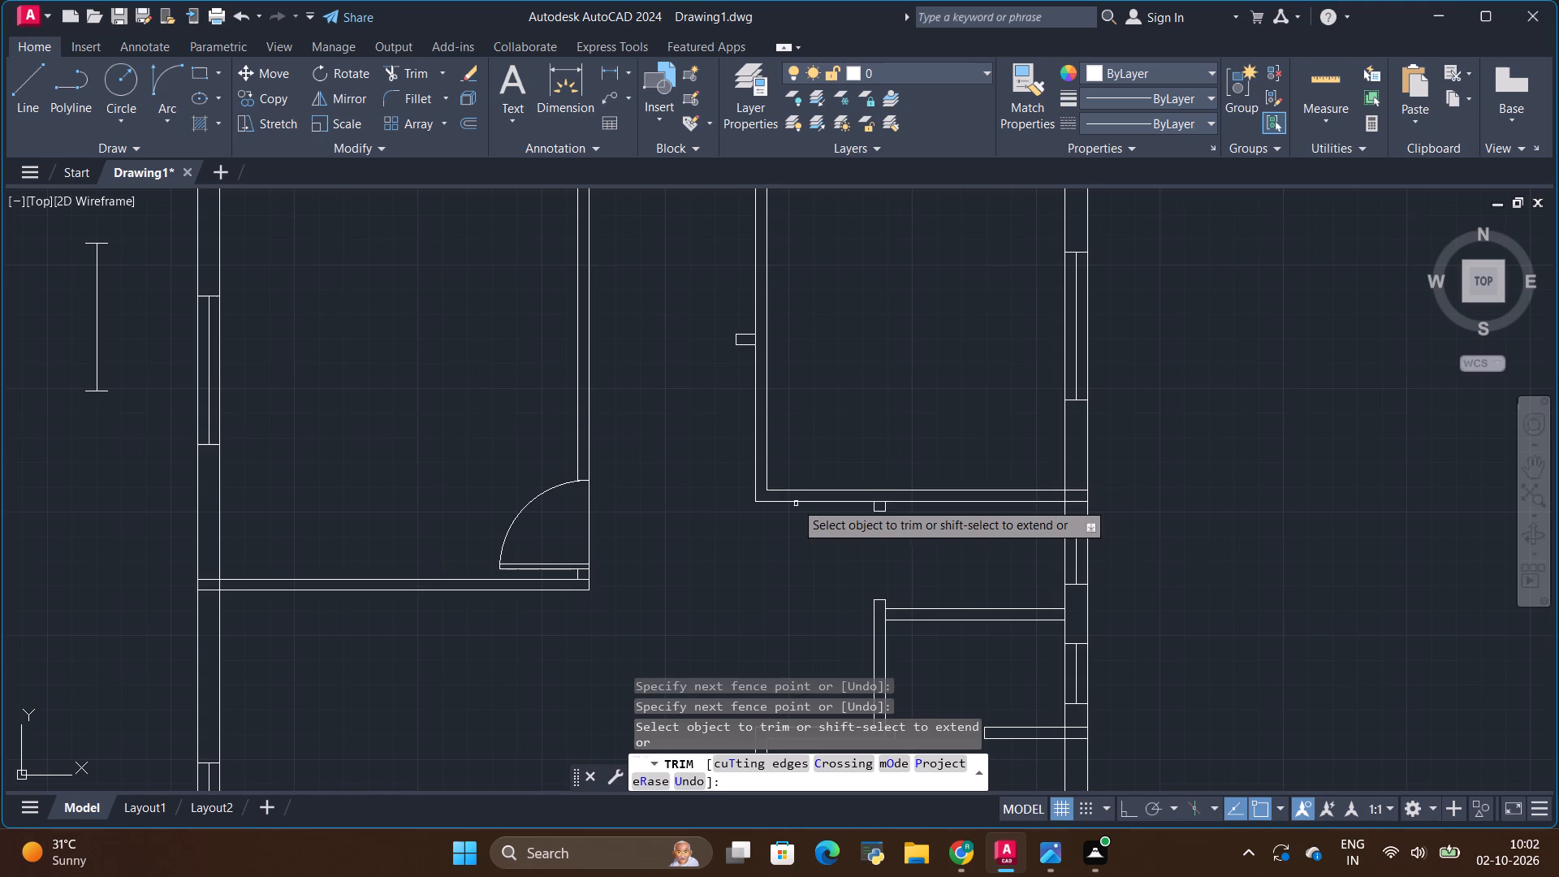
left_click(28, 82)
scroll(759, 481, "up", 2)
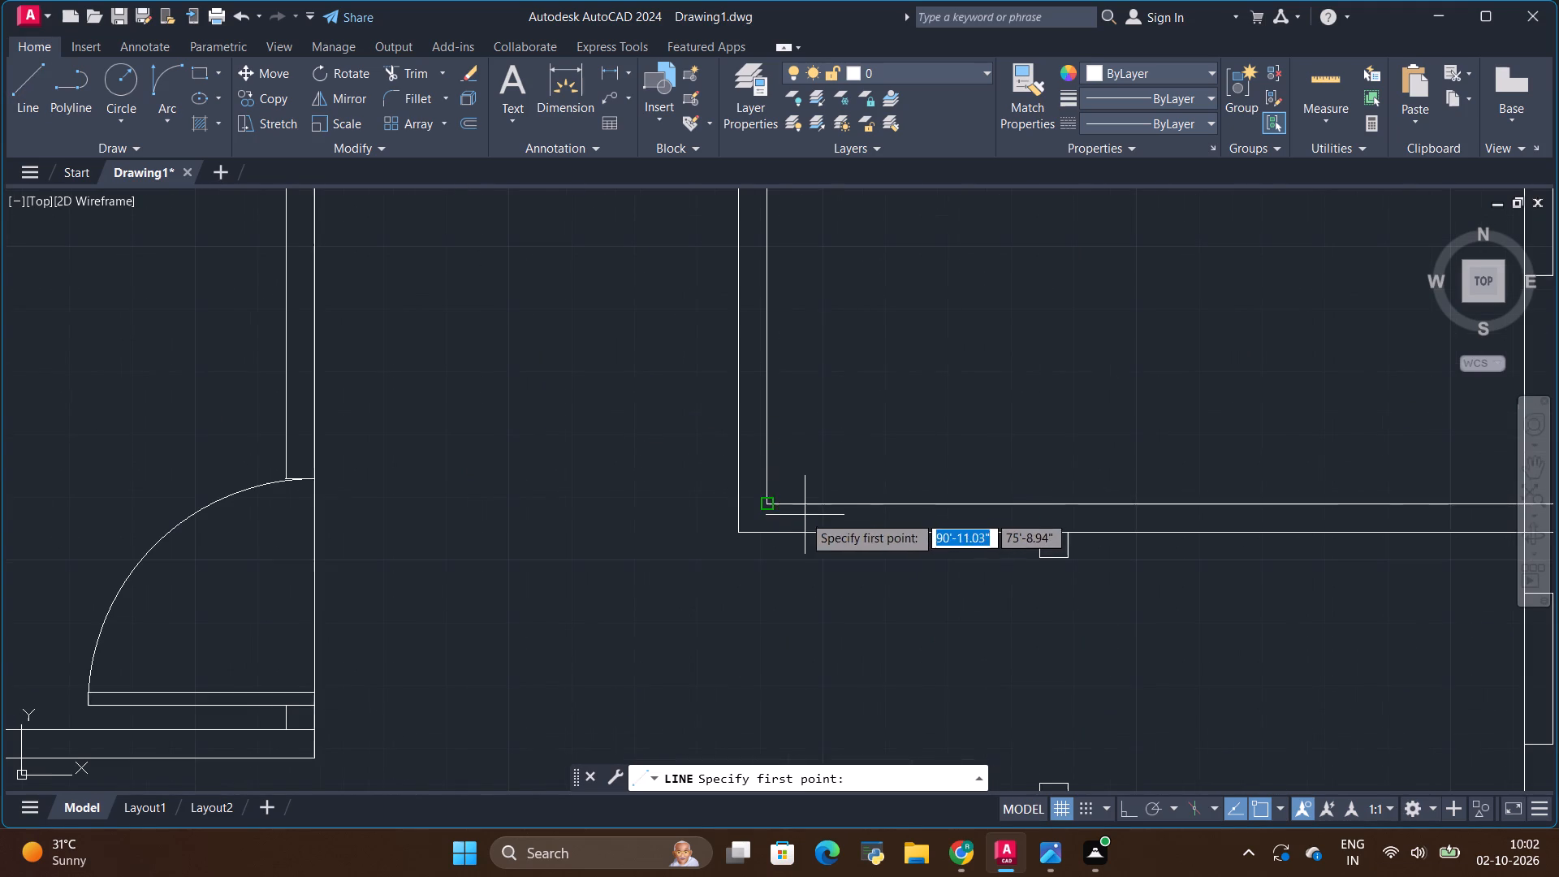
left_click(766, 503)
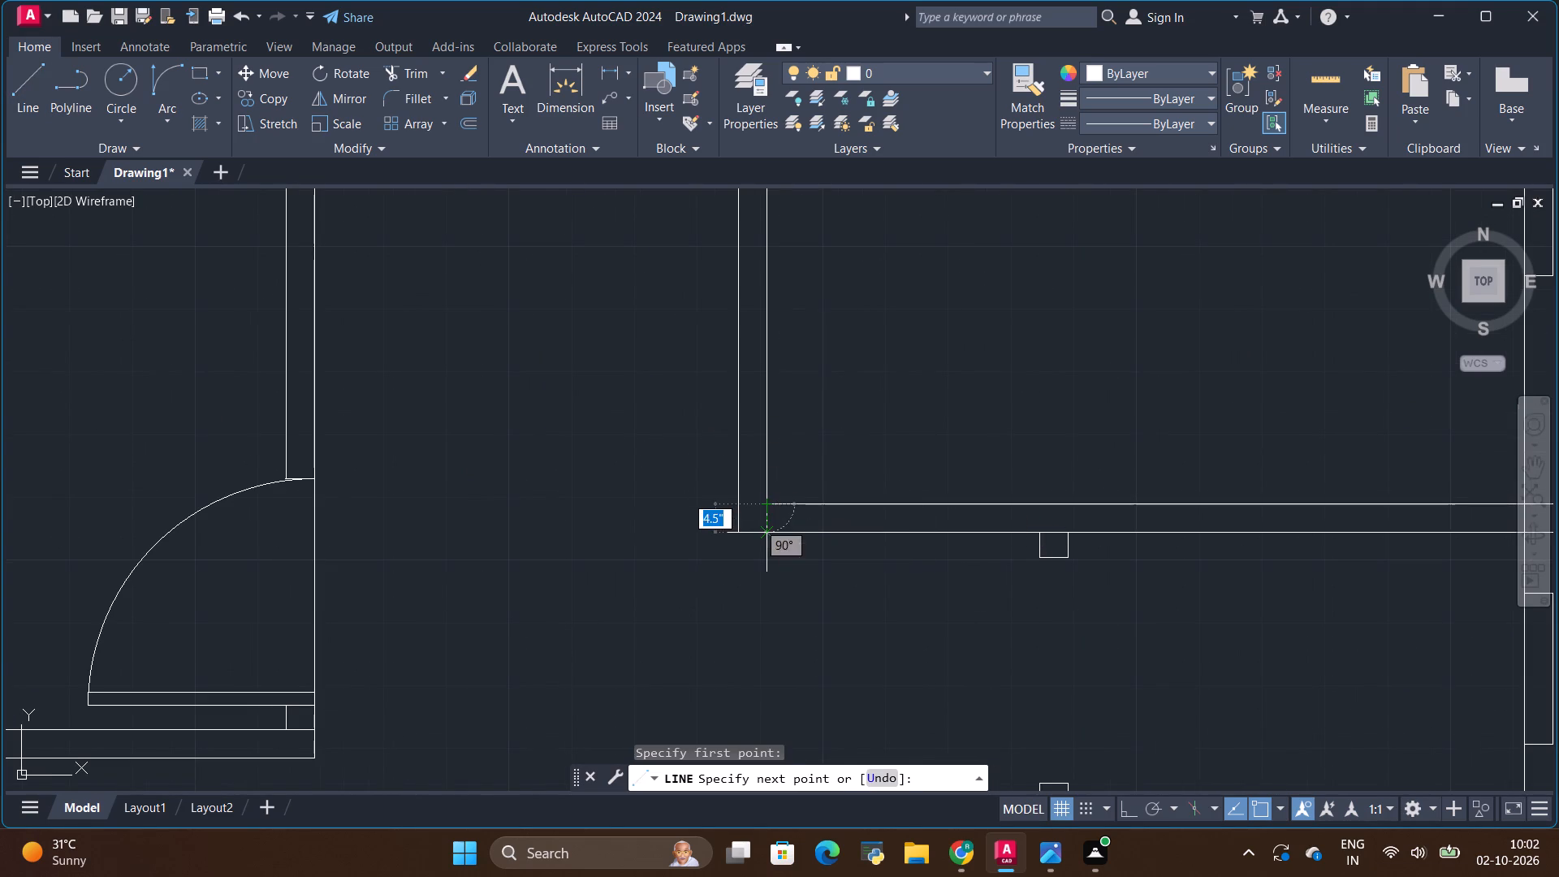
left_click(767, 528)
key("Escape")
Copy the short line across the wall to the right at distances of 4" and 3'4" to mark the door jambs.
scroll(782, 518, "up", 2)
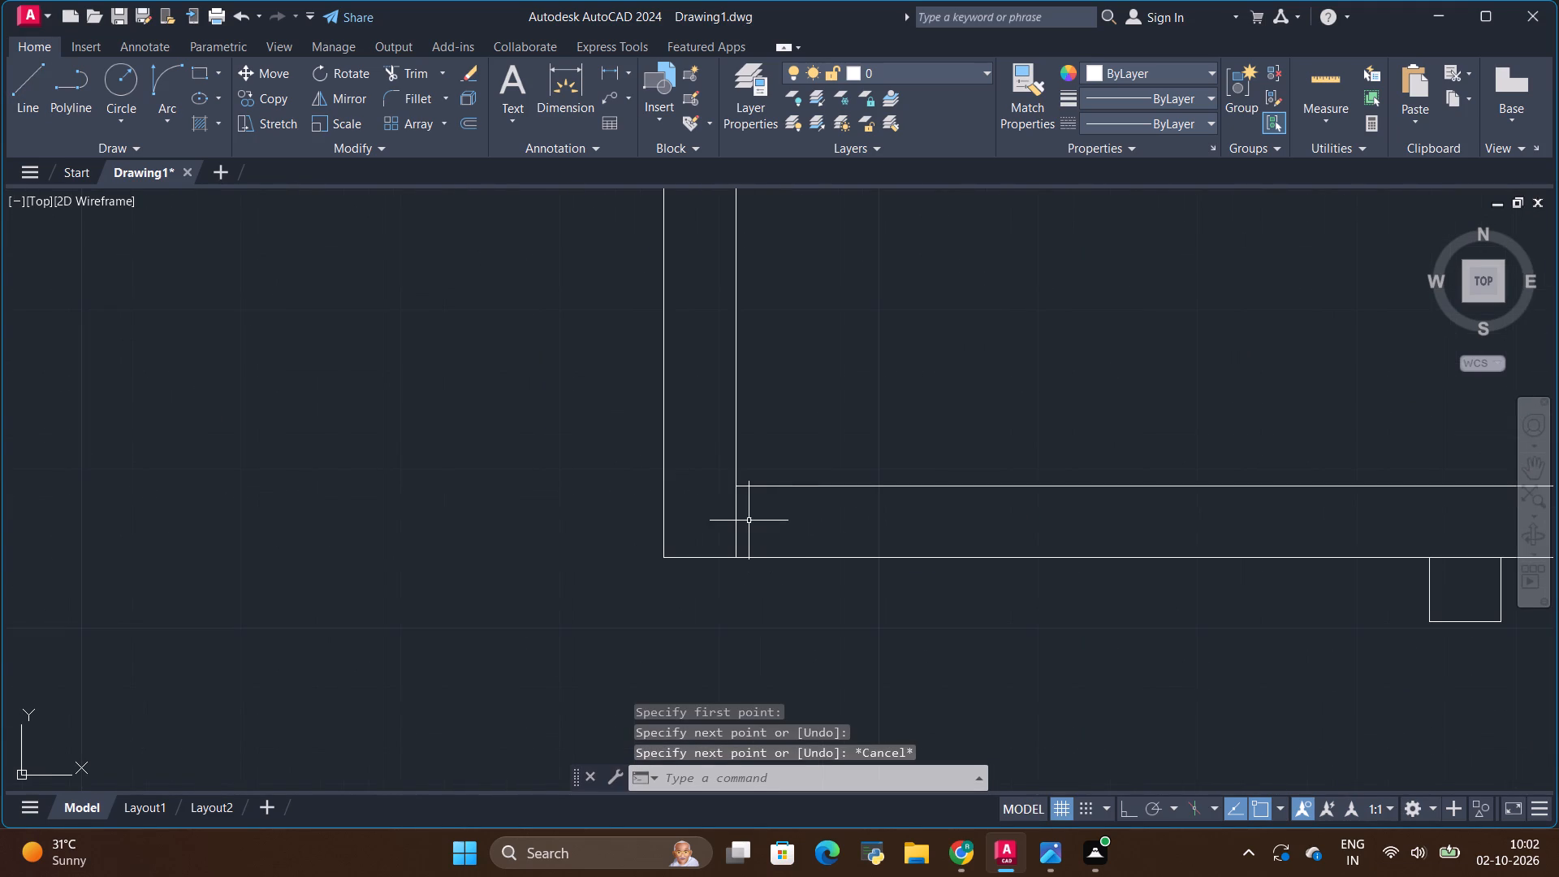
left_click(740, 530)
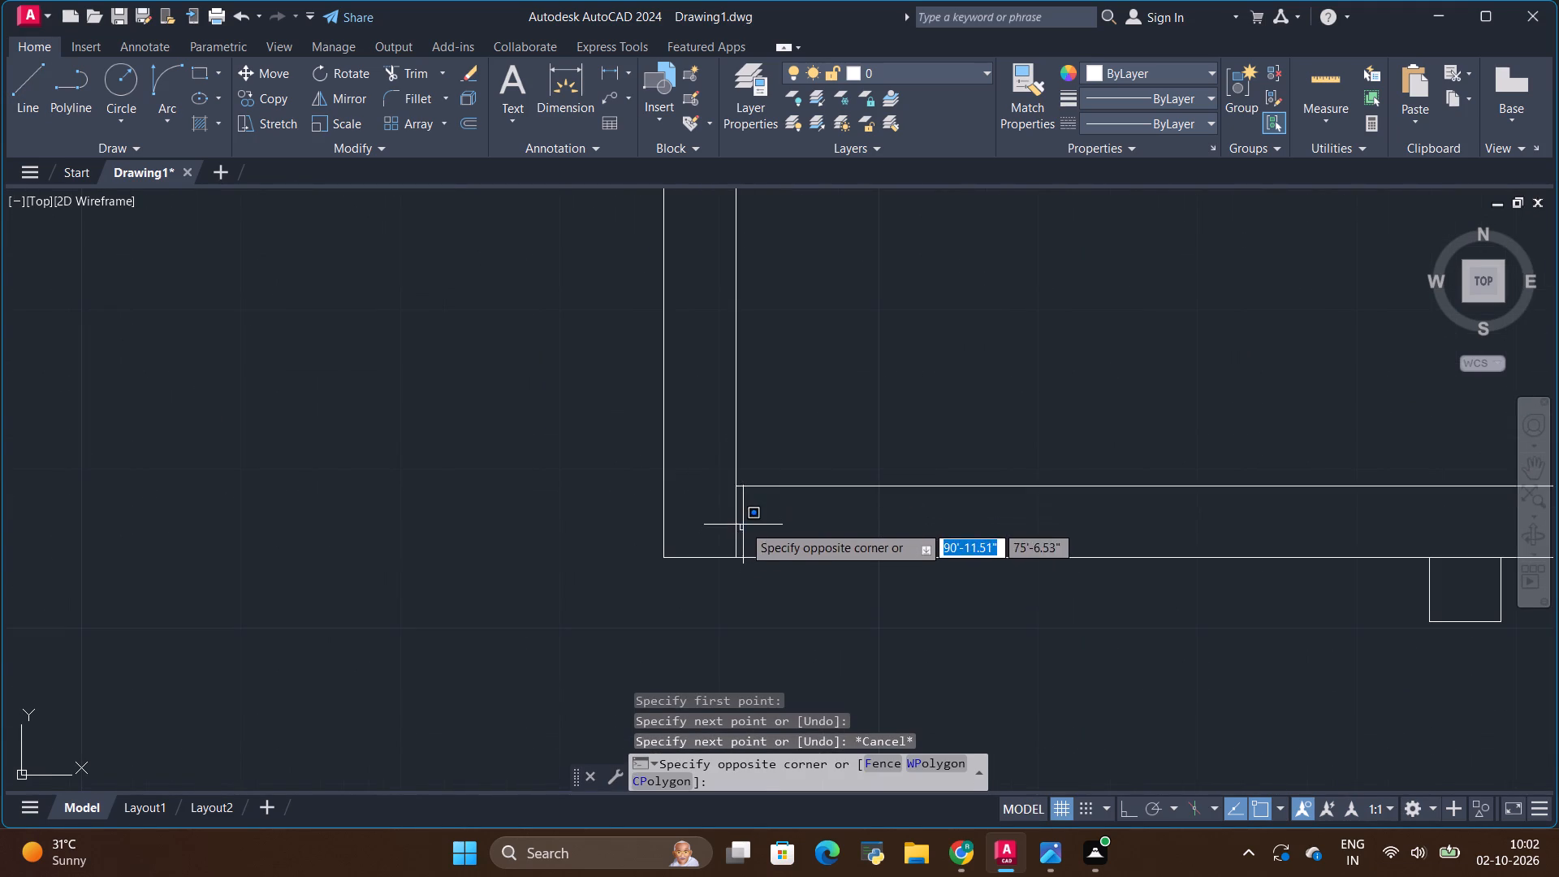
key("Escape")
left_click(733, 534)
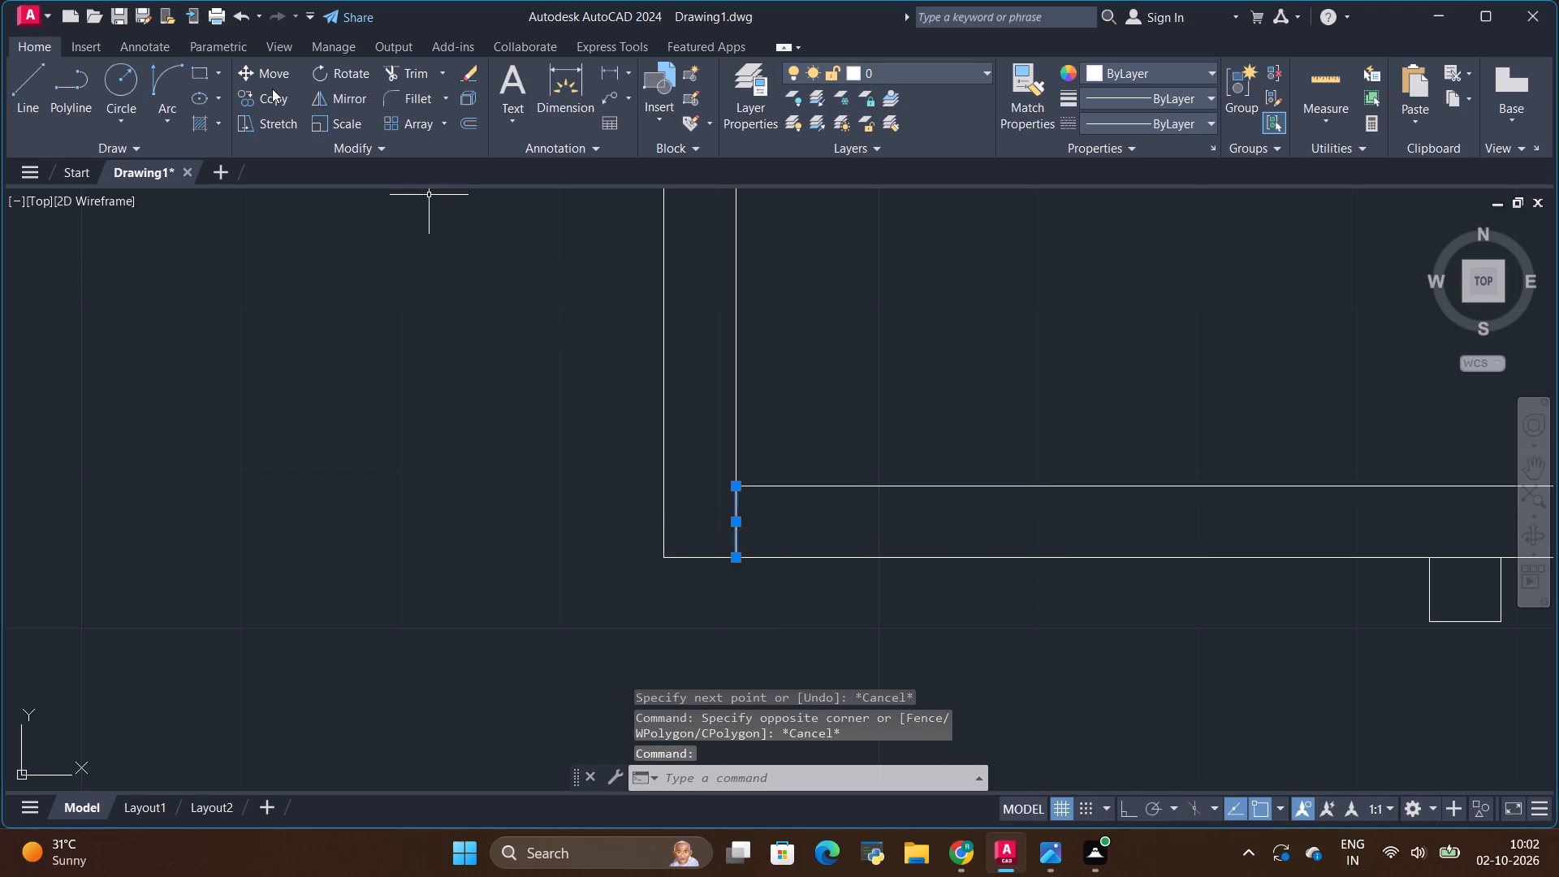
left_click(274, 102)
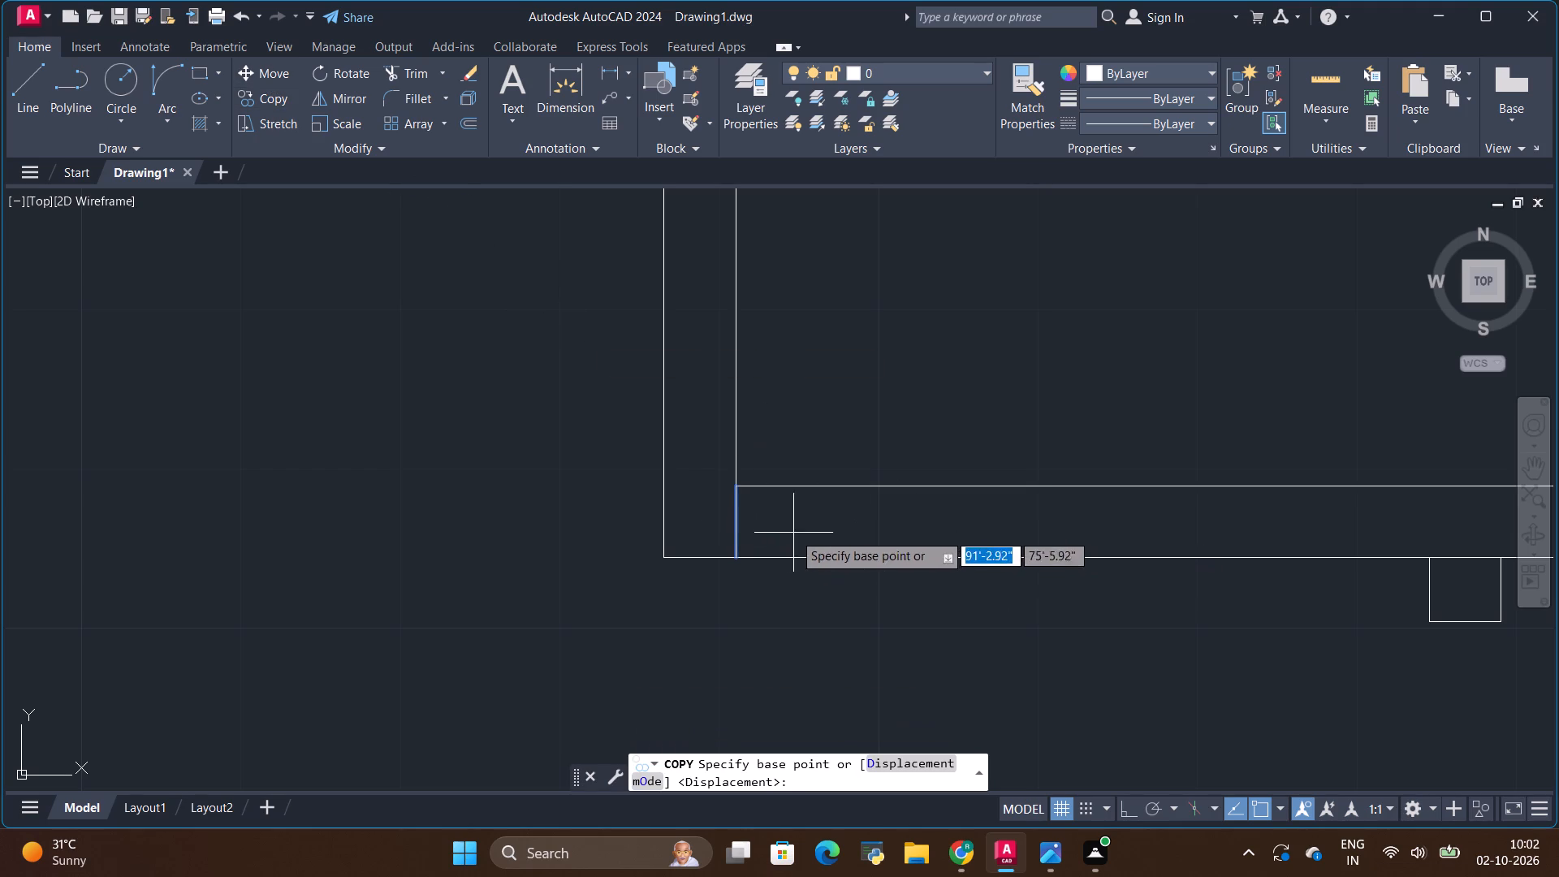
left_click(739, 525)
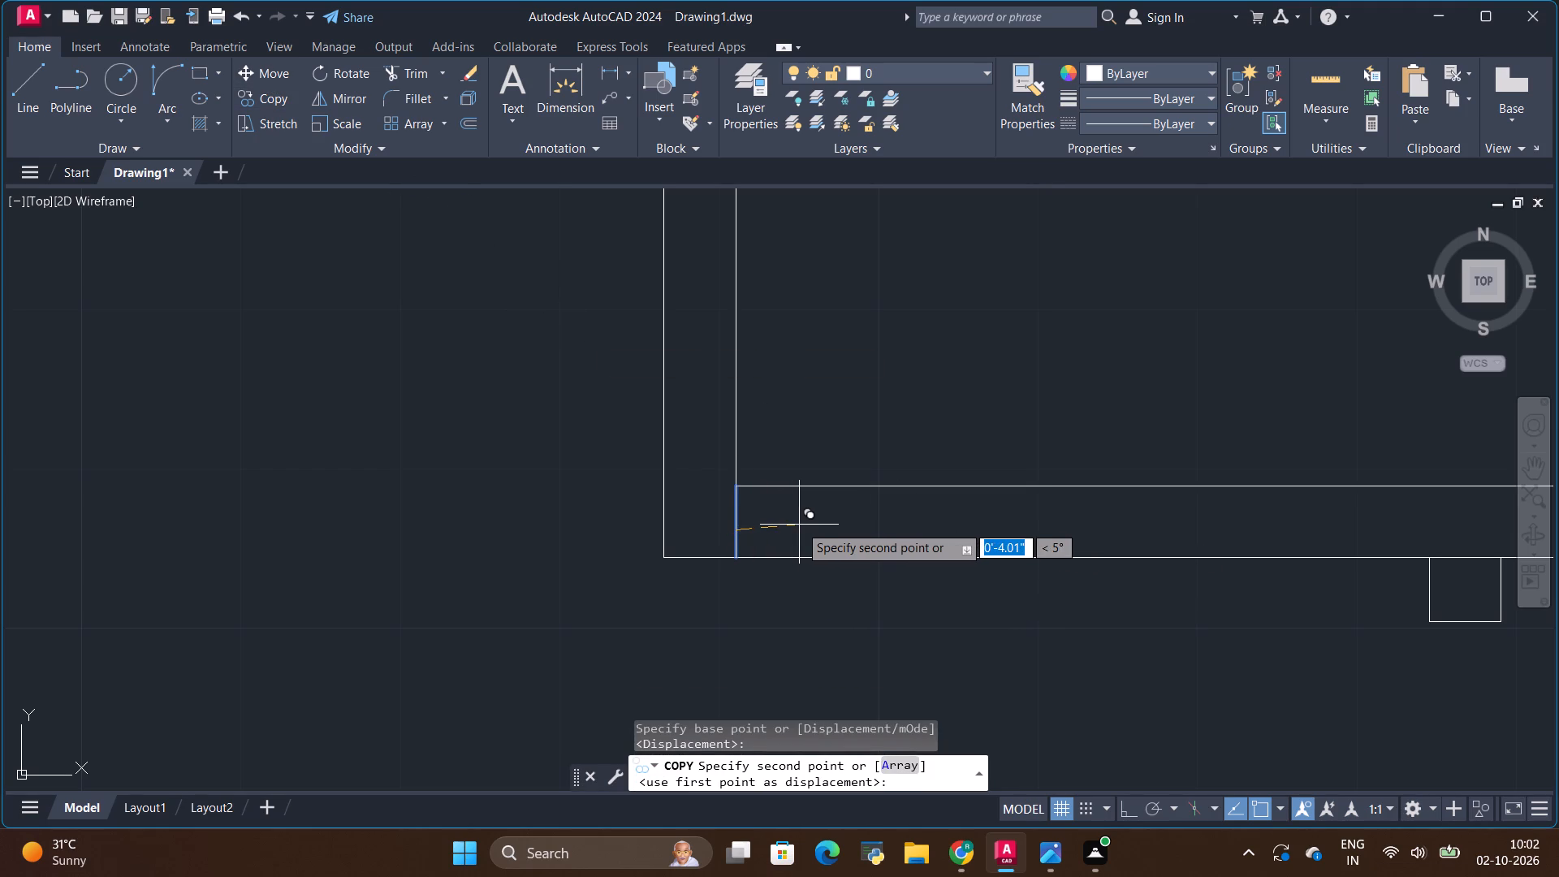
key("BackSpace")
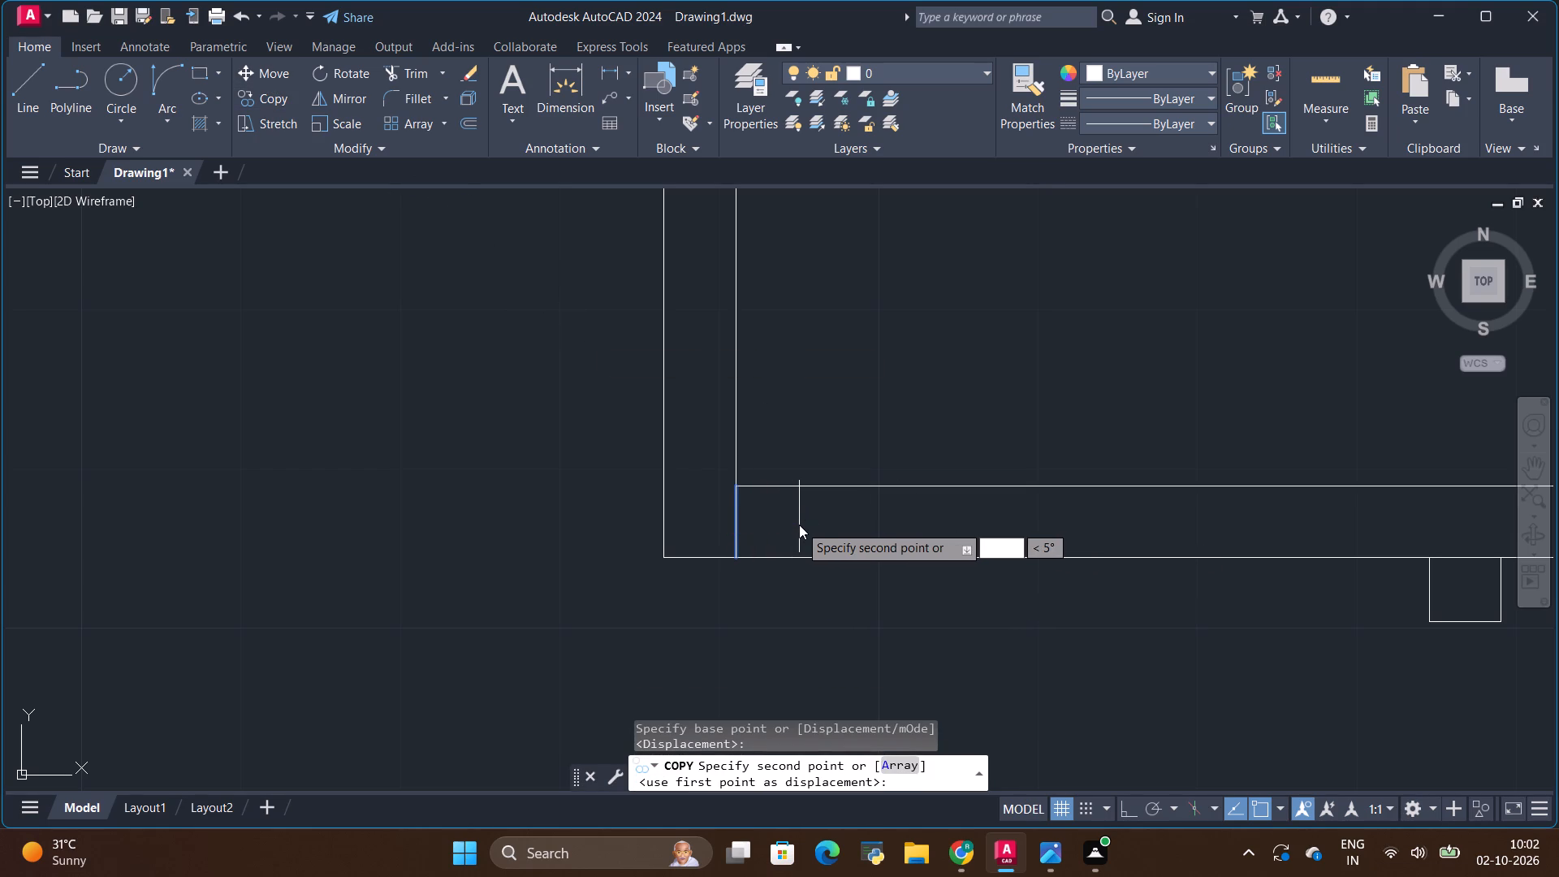
key("4")
key("shift+quotedbl")
key("Return")
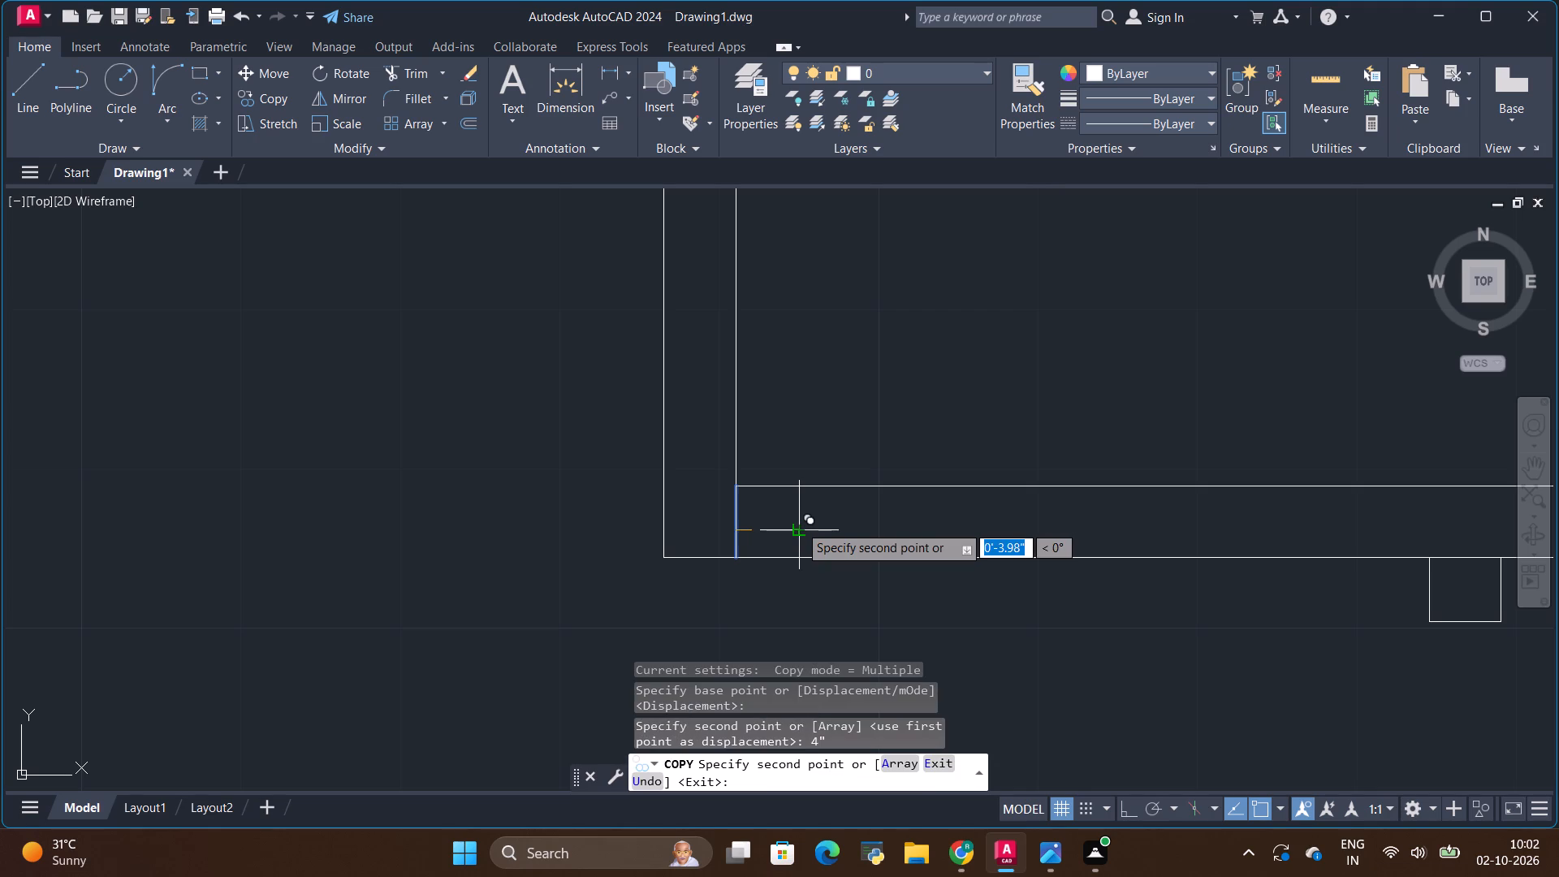
key("BackSpace")
type("3'4\"")
key("Return")
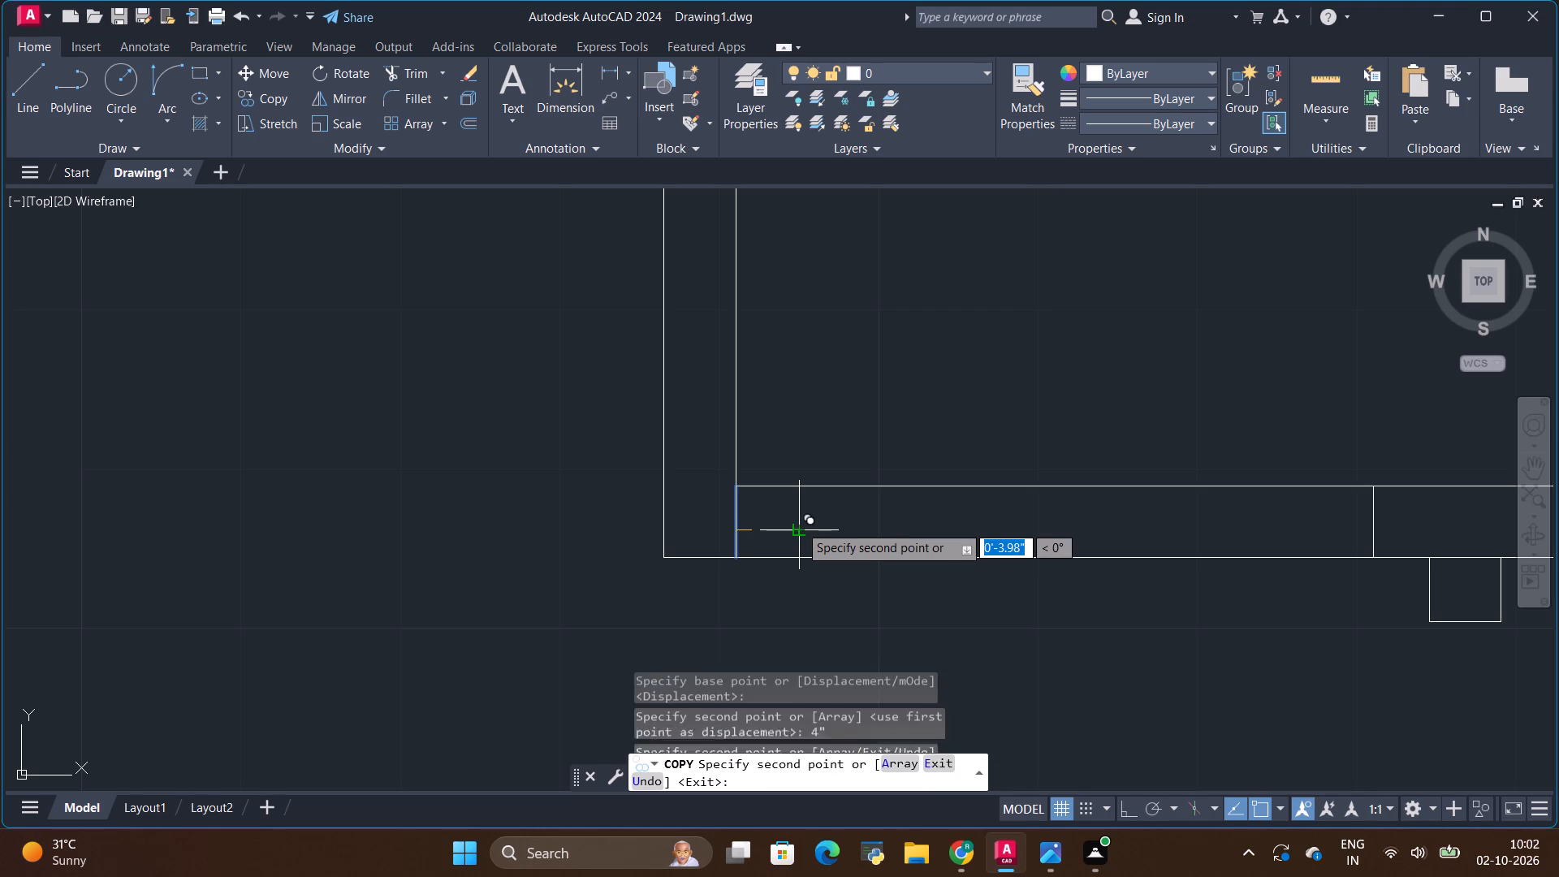
key("Escape")
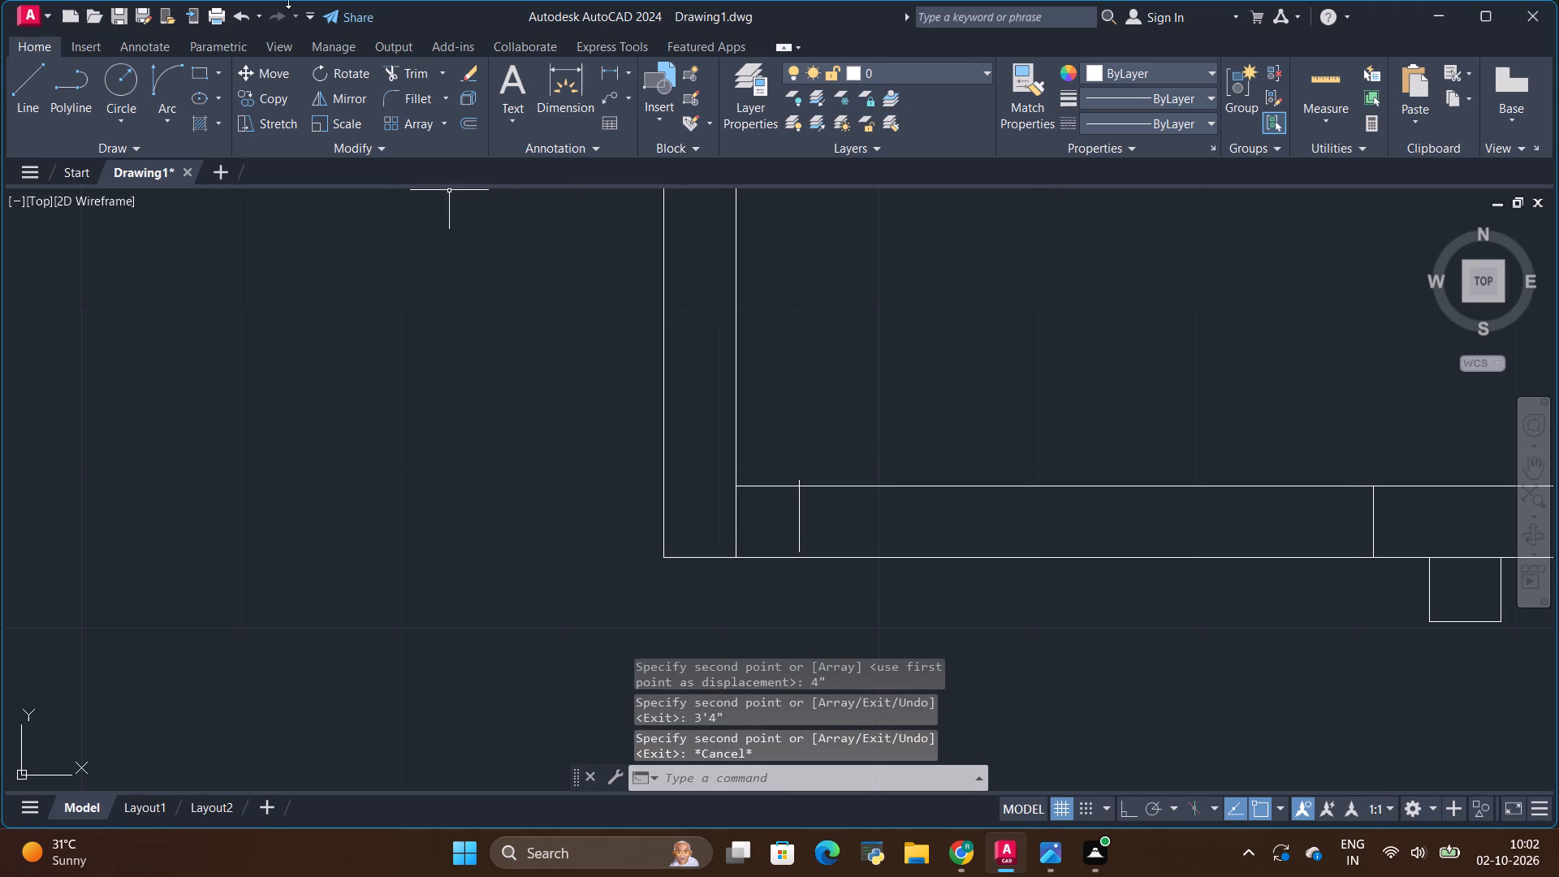
Trim both horizontal wall lines between the two jamb marks to open the upper-right bedroom's doorway.
left_click(421, 67)
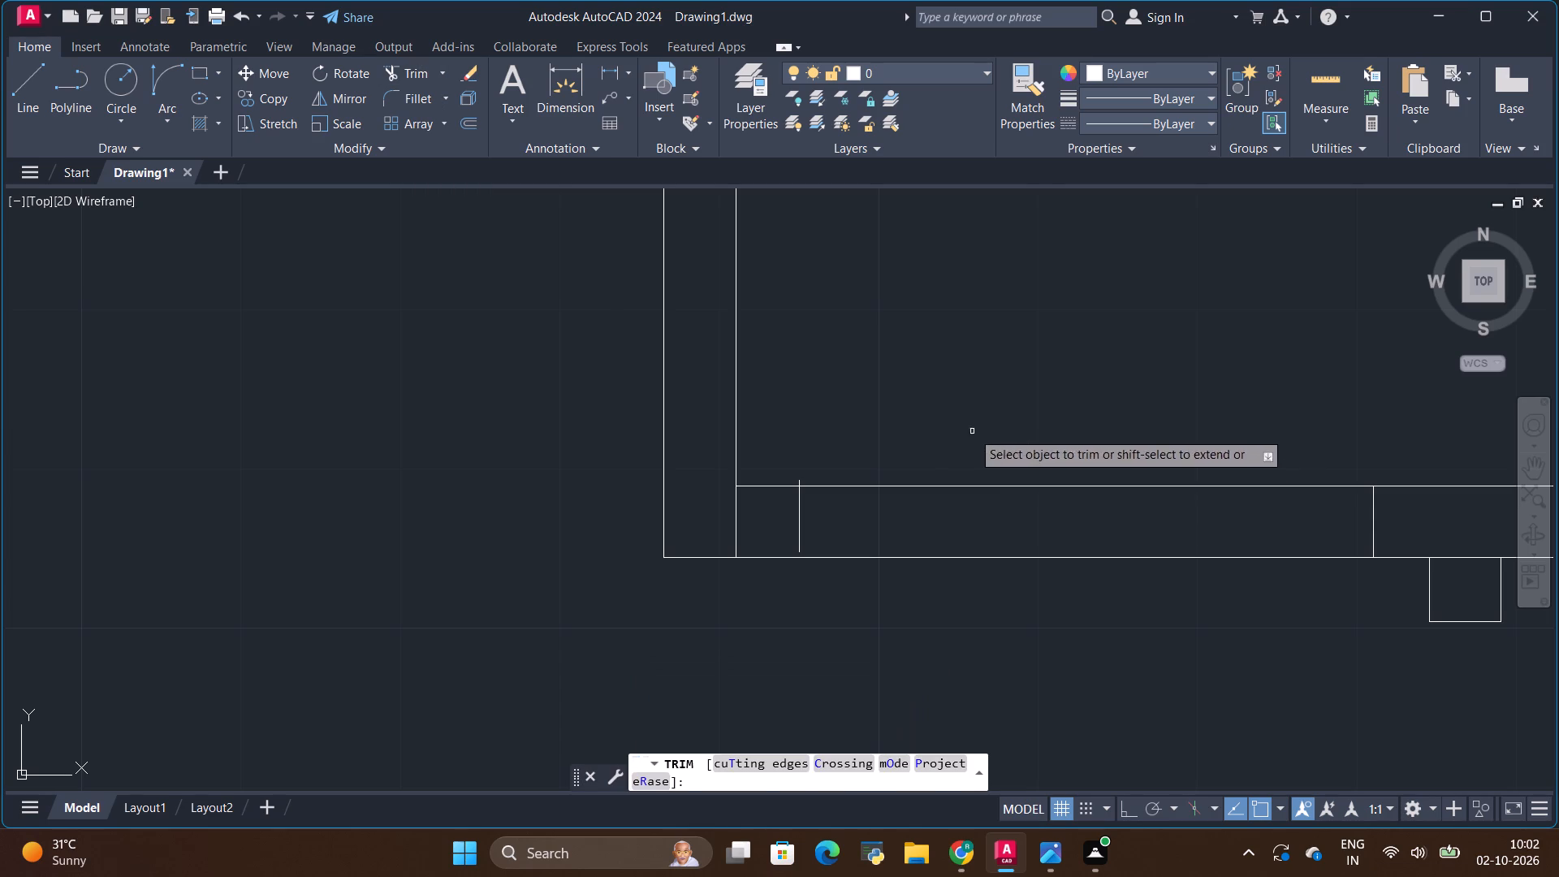
left_click_drag(972, 431, 1052, 604)
Draw a horizontal line about 4" long closing the bottom of the wall stub, from the vertical wall's inner line to the left jamb.
scroll(1051, 582, "down", 4)
scroll(1039, 588, "up", 3)
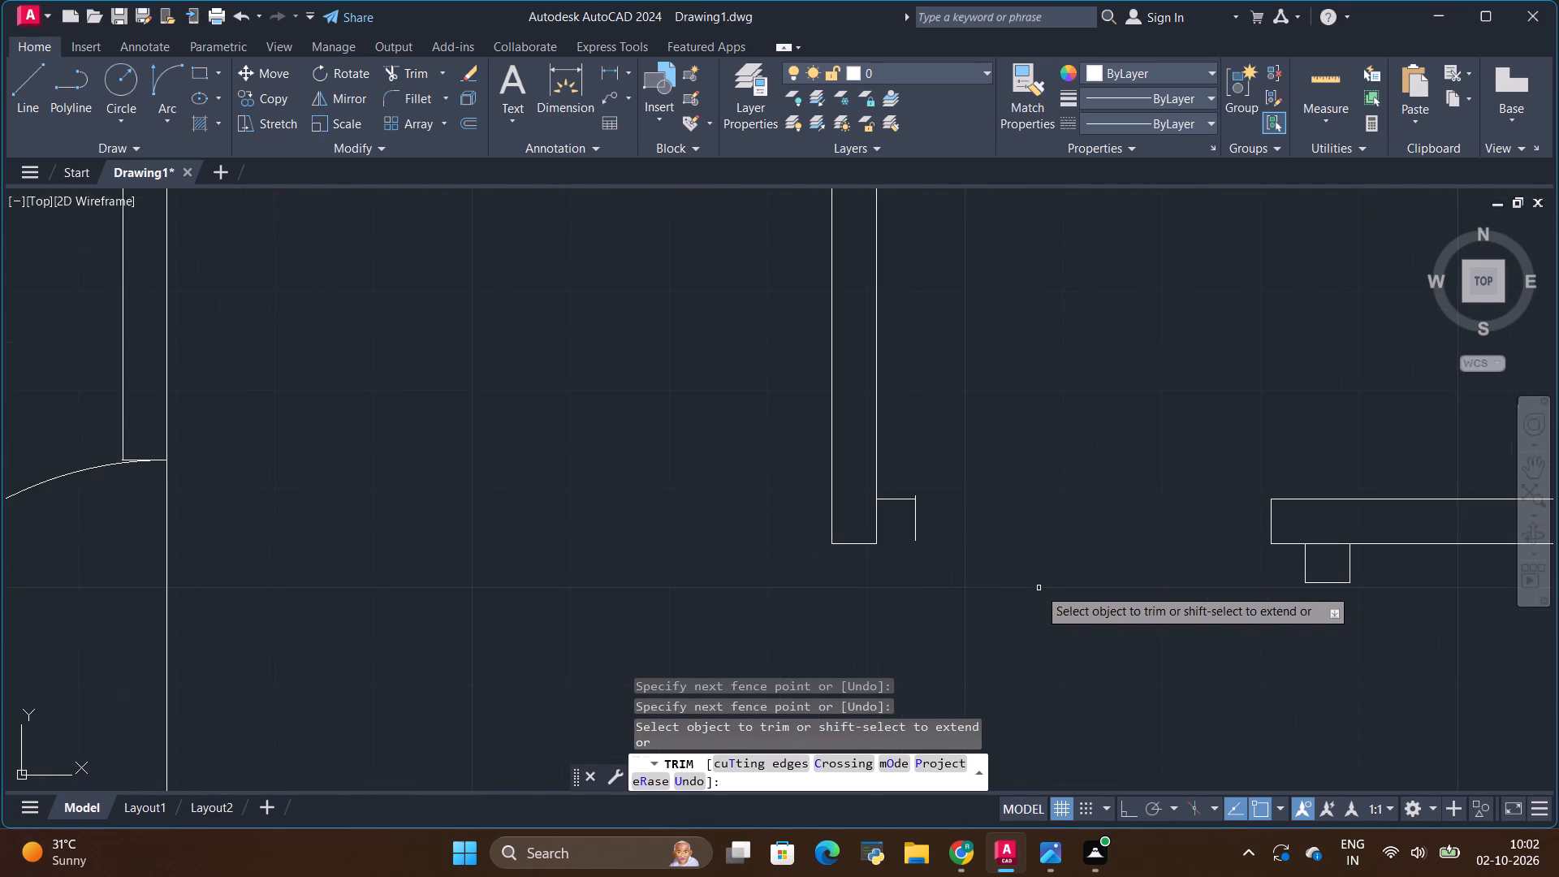
left_click(26, 103)
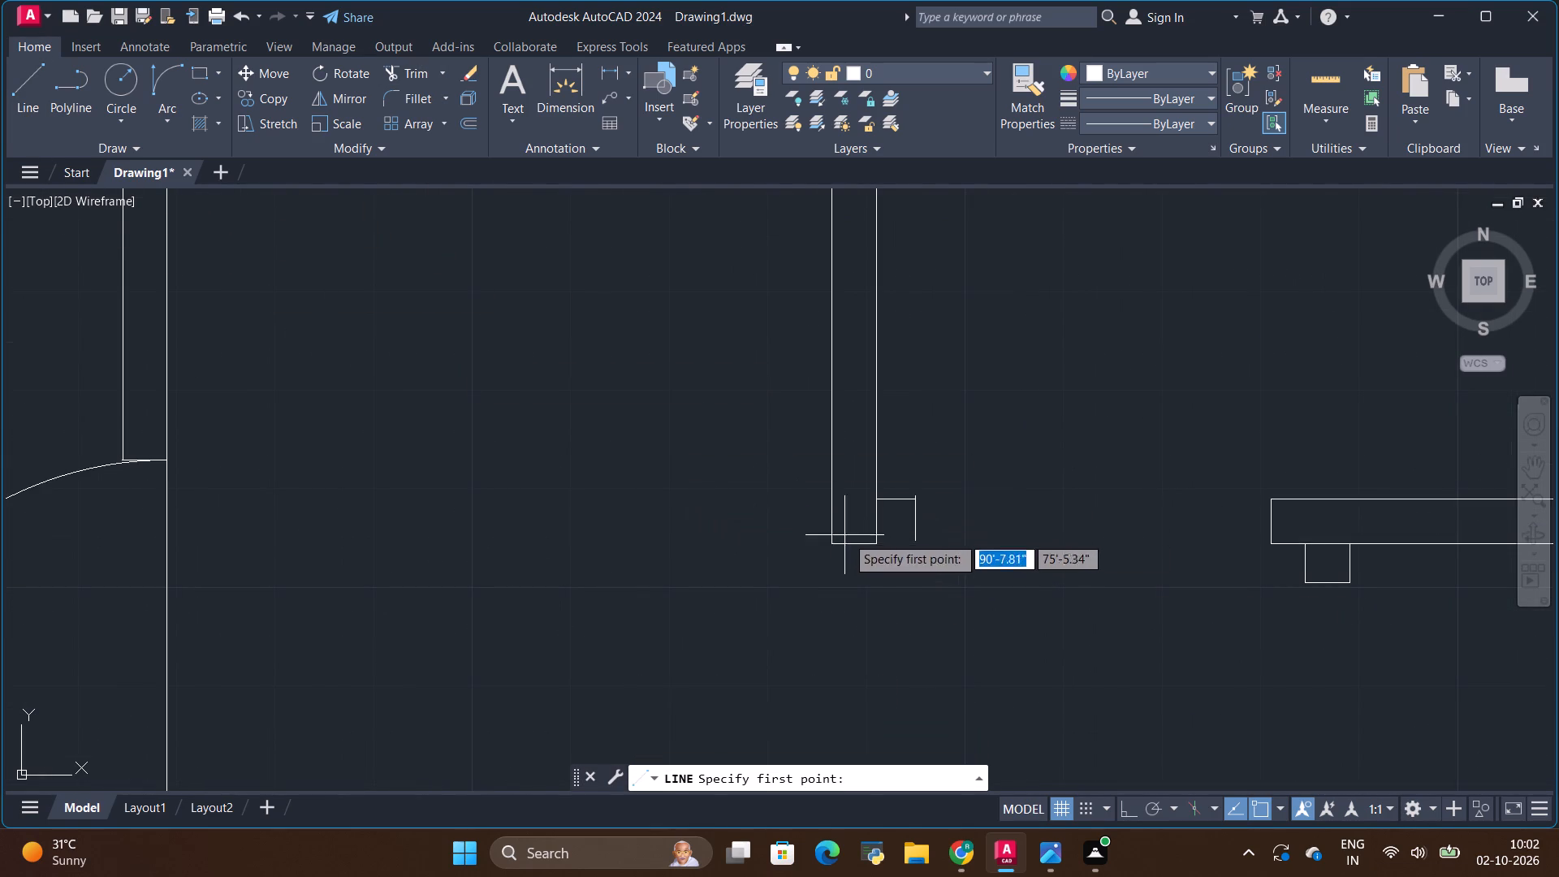
scroll(861, 541, "up", 2)
left_click(891, 551)
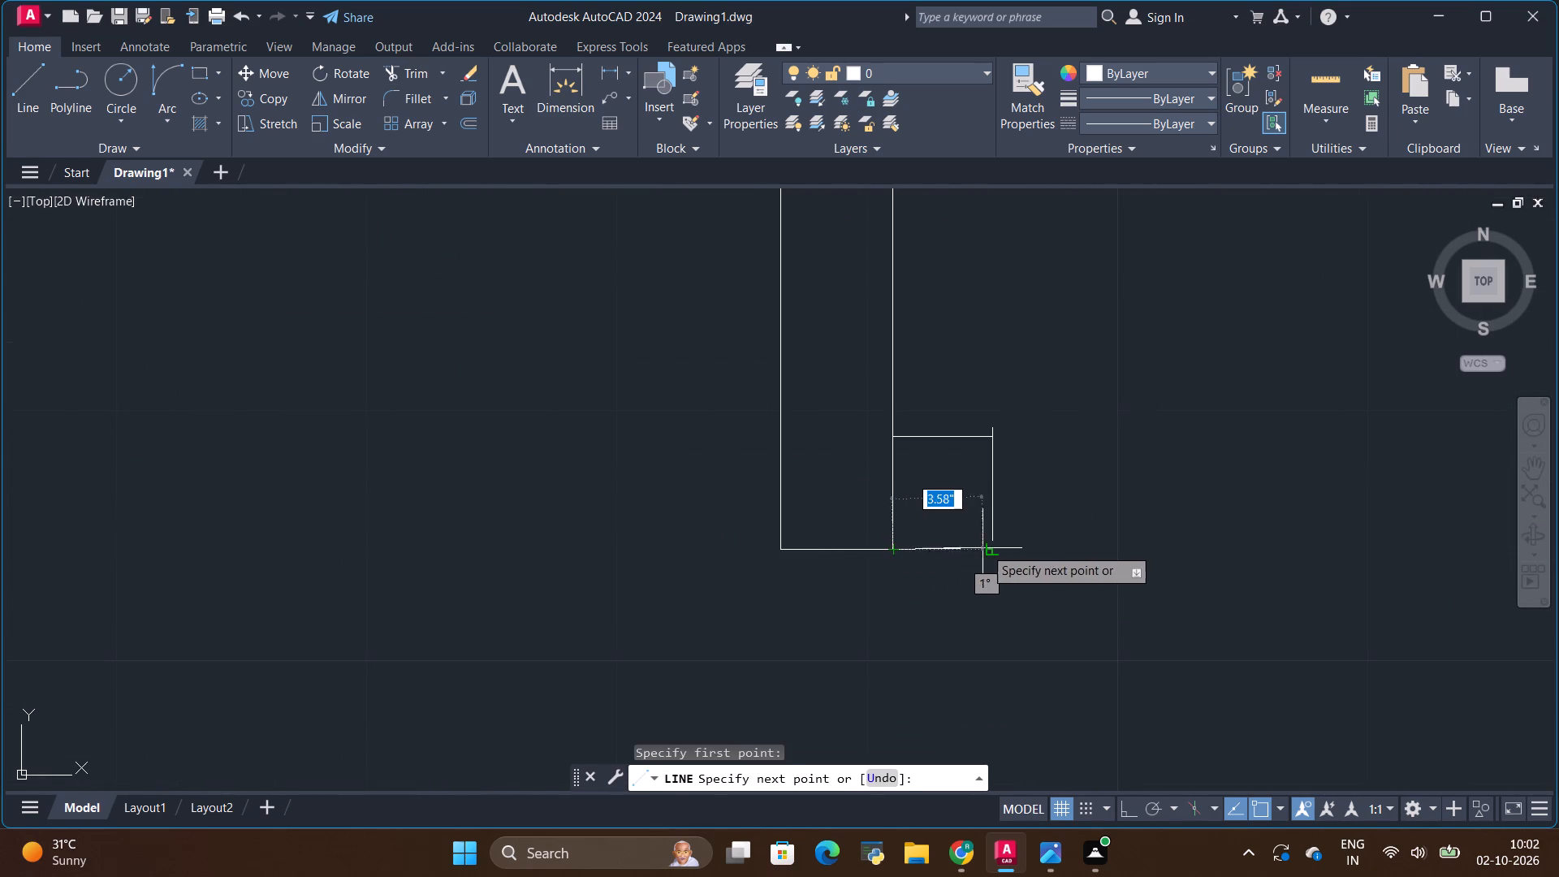
left_click(994, 547)
key("Escape")
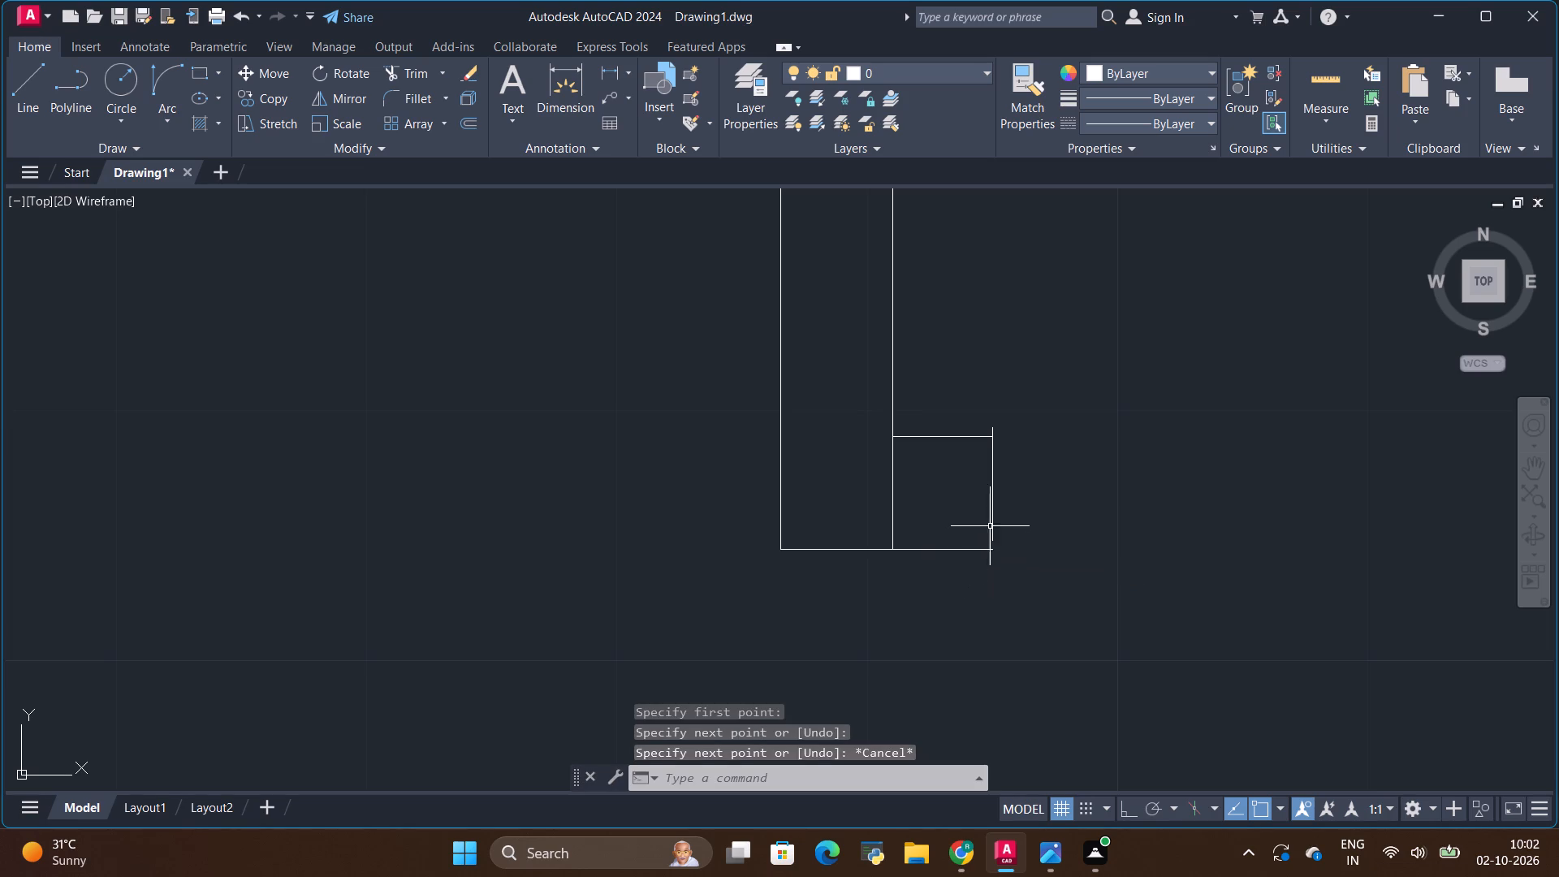
Stretch both ends of the left jamb line to meet the wall stub's bottom and top lines exactly.
left_click(995, 521)
left_click(995, 541)
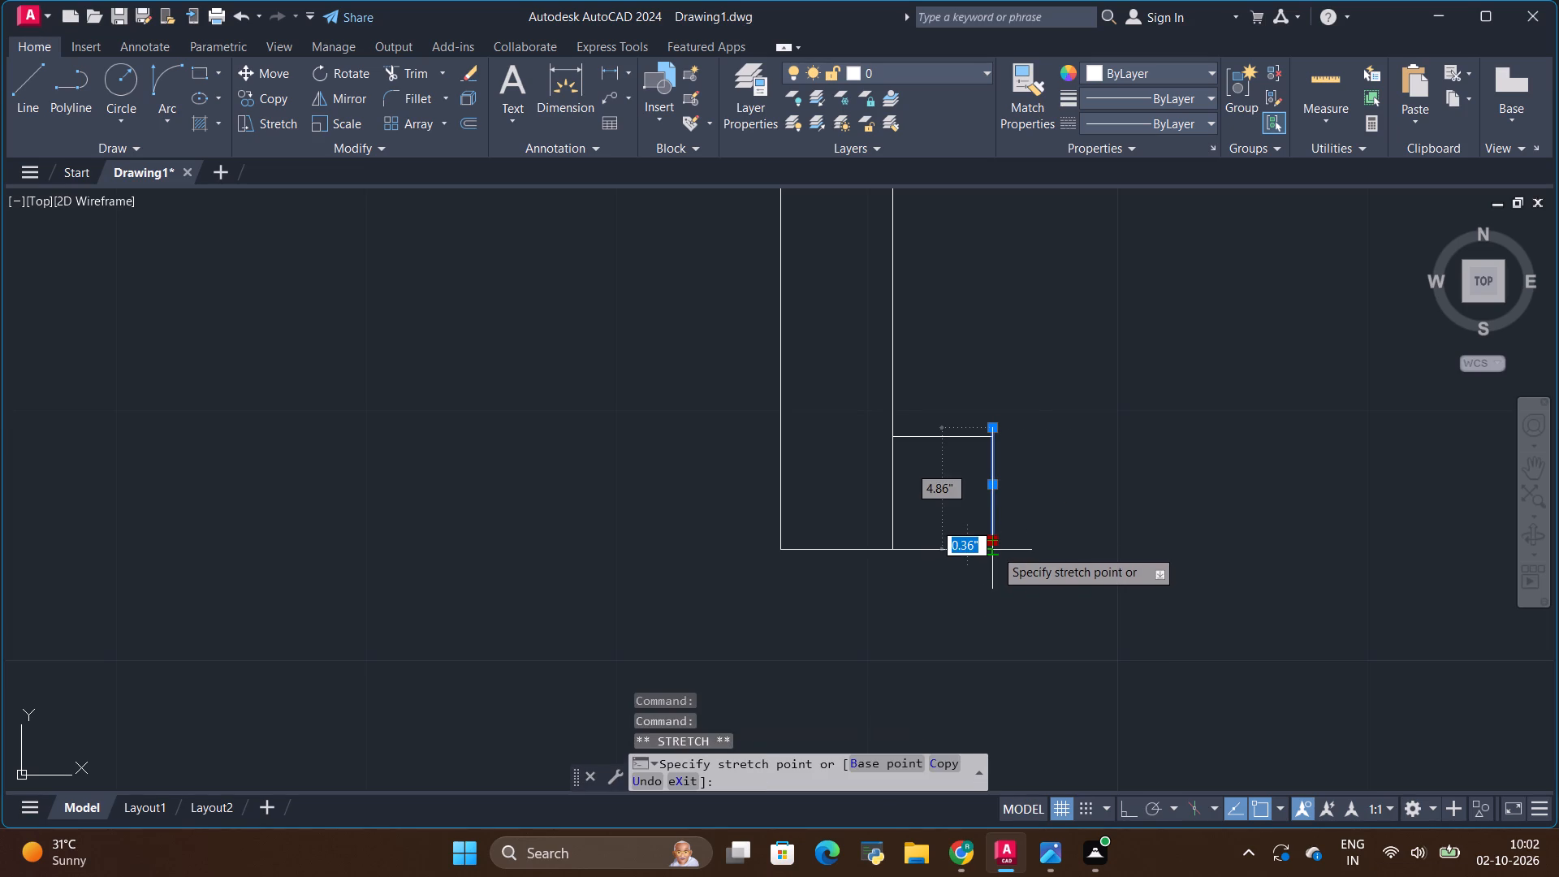
left_click(995, 555)
key("Escape")
left_click(992, 434)
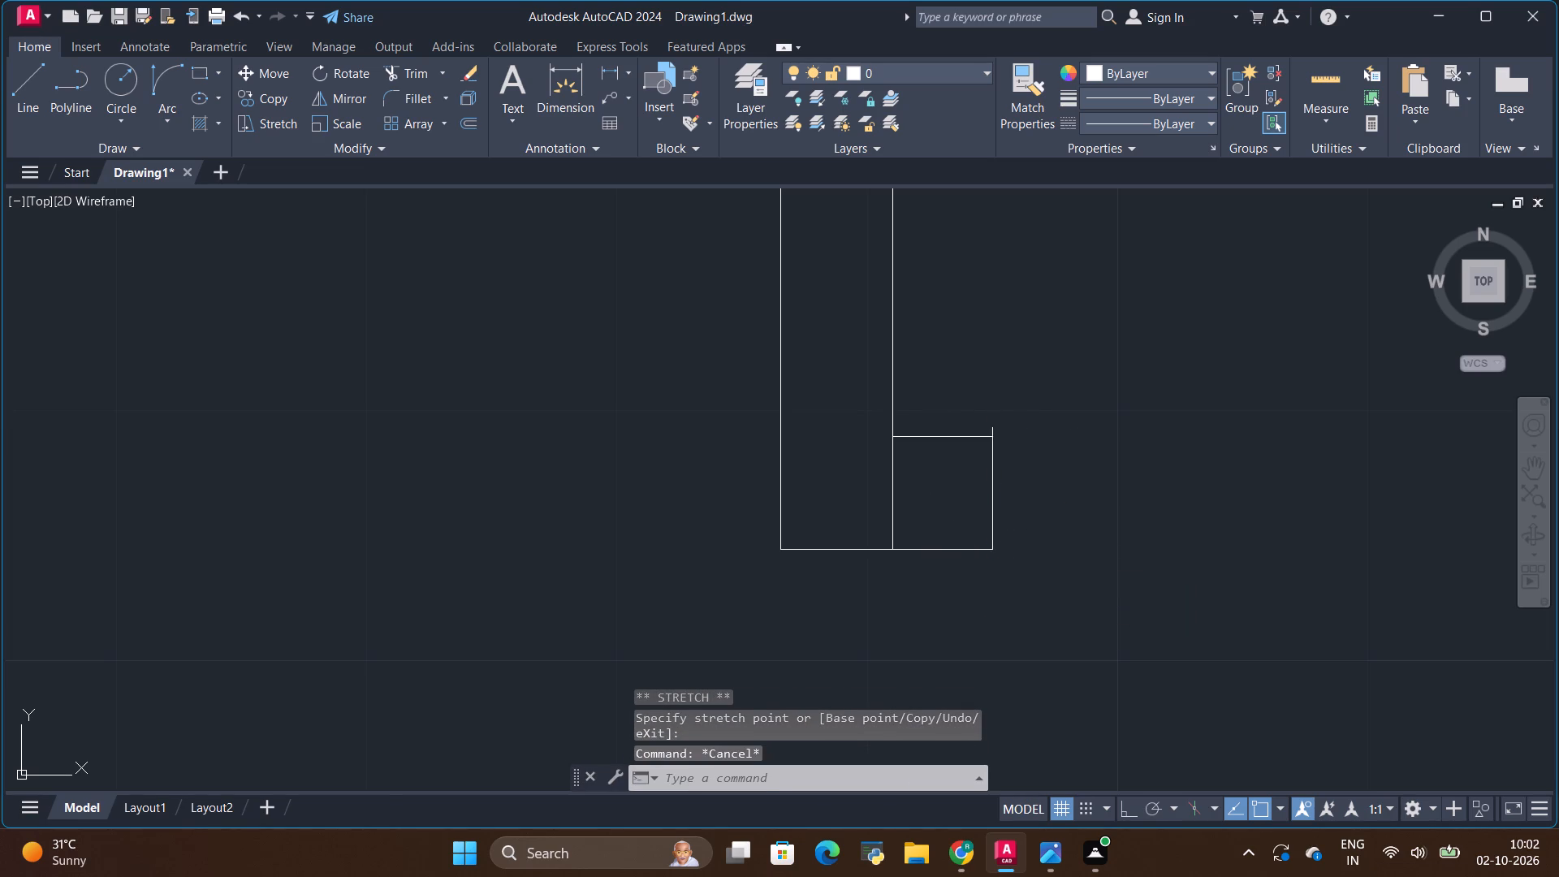
scroll(995, 441, "up", 2)
left_click(978, 402)
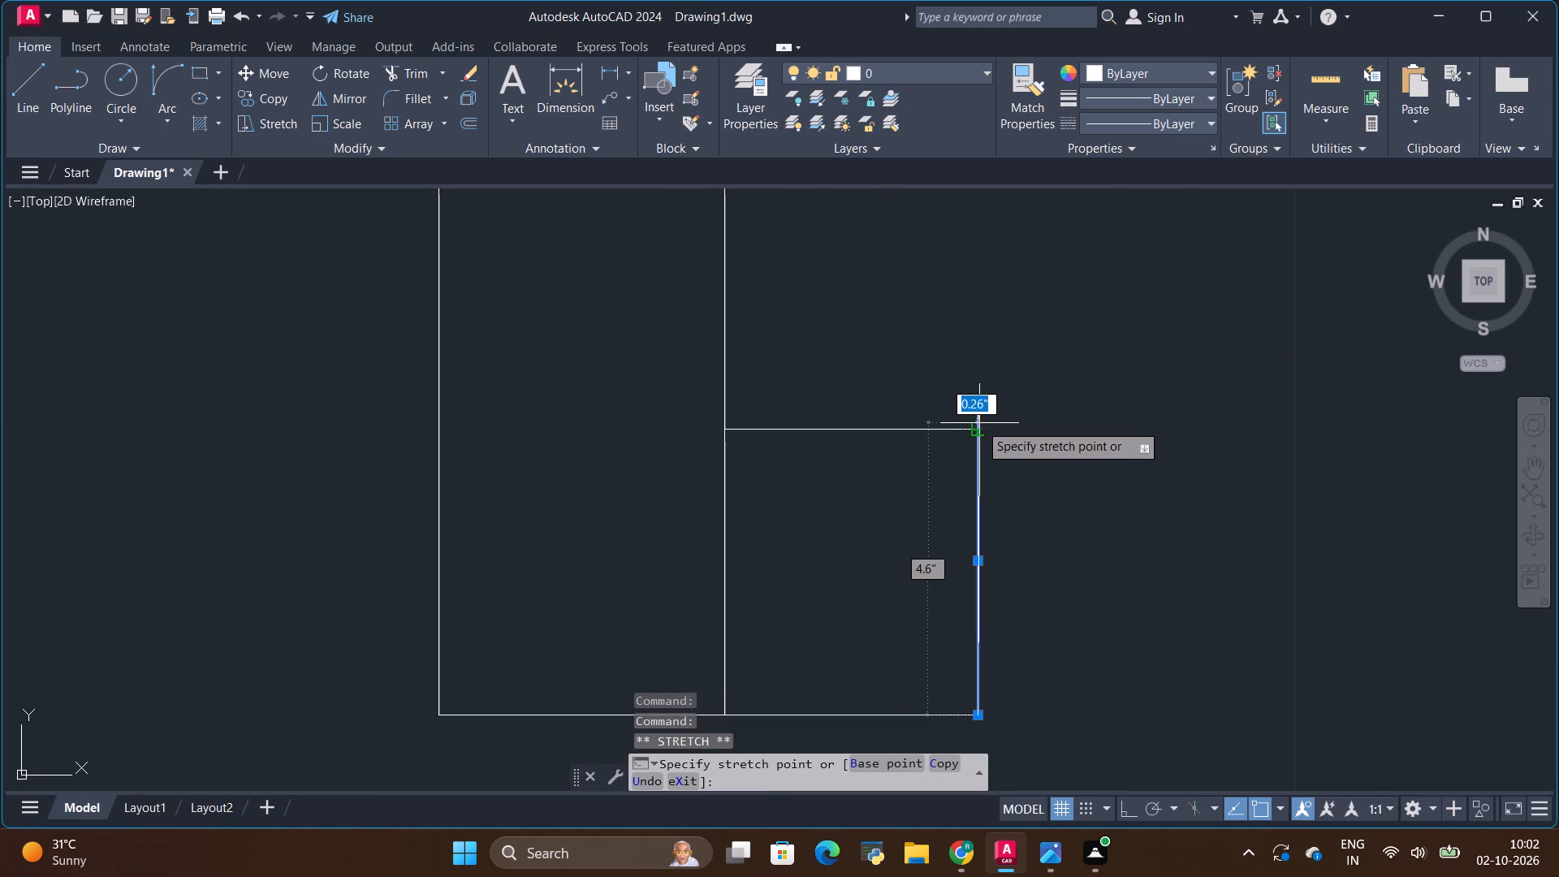
left_click(977, 431)
key("Escape")
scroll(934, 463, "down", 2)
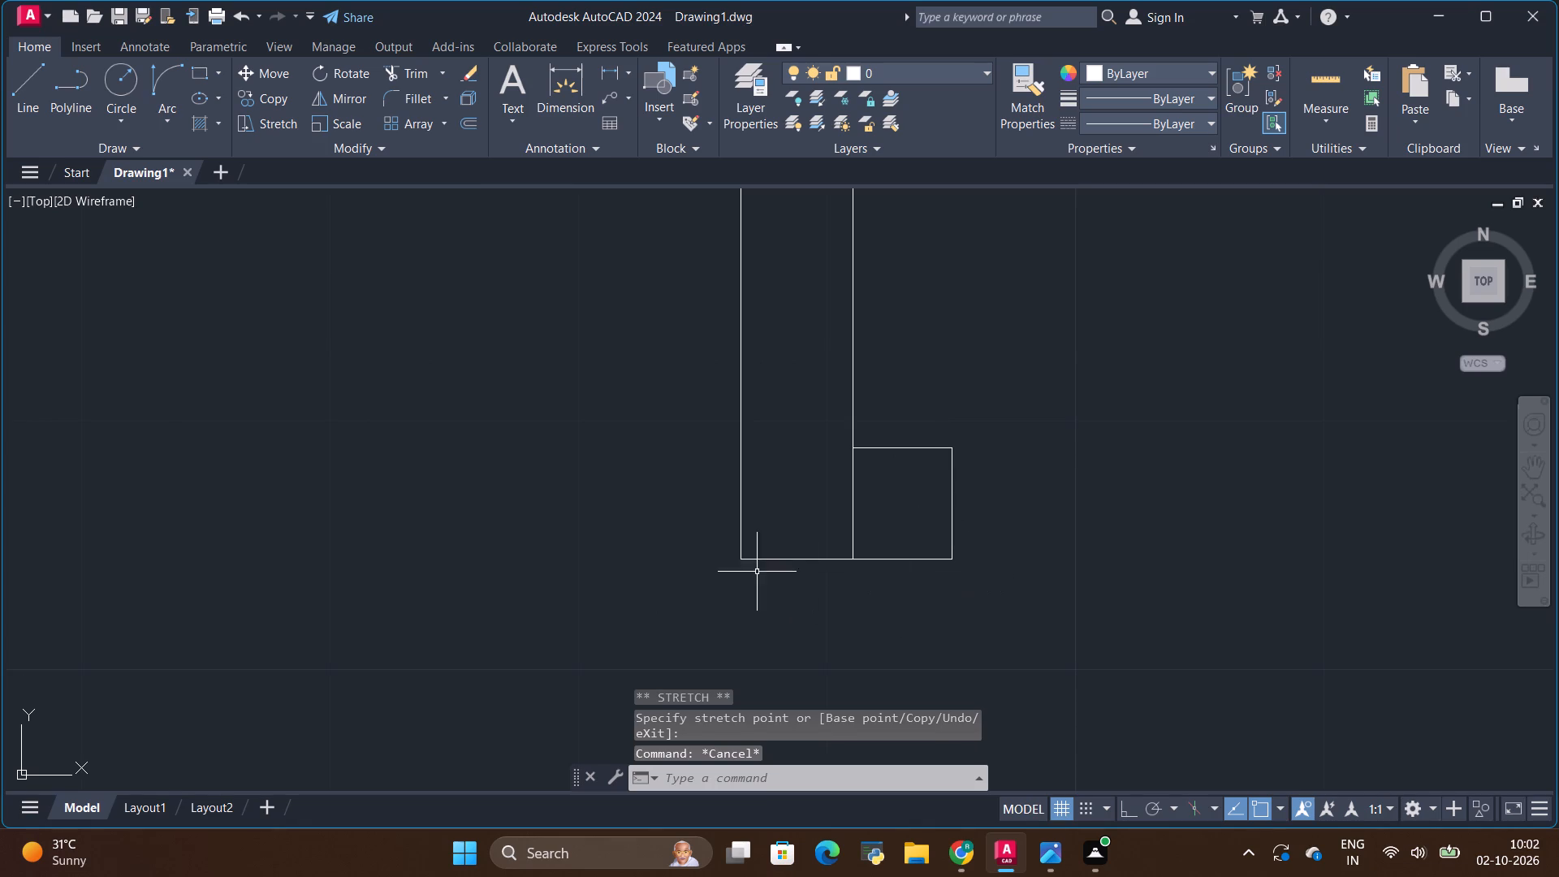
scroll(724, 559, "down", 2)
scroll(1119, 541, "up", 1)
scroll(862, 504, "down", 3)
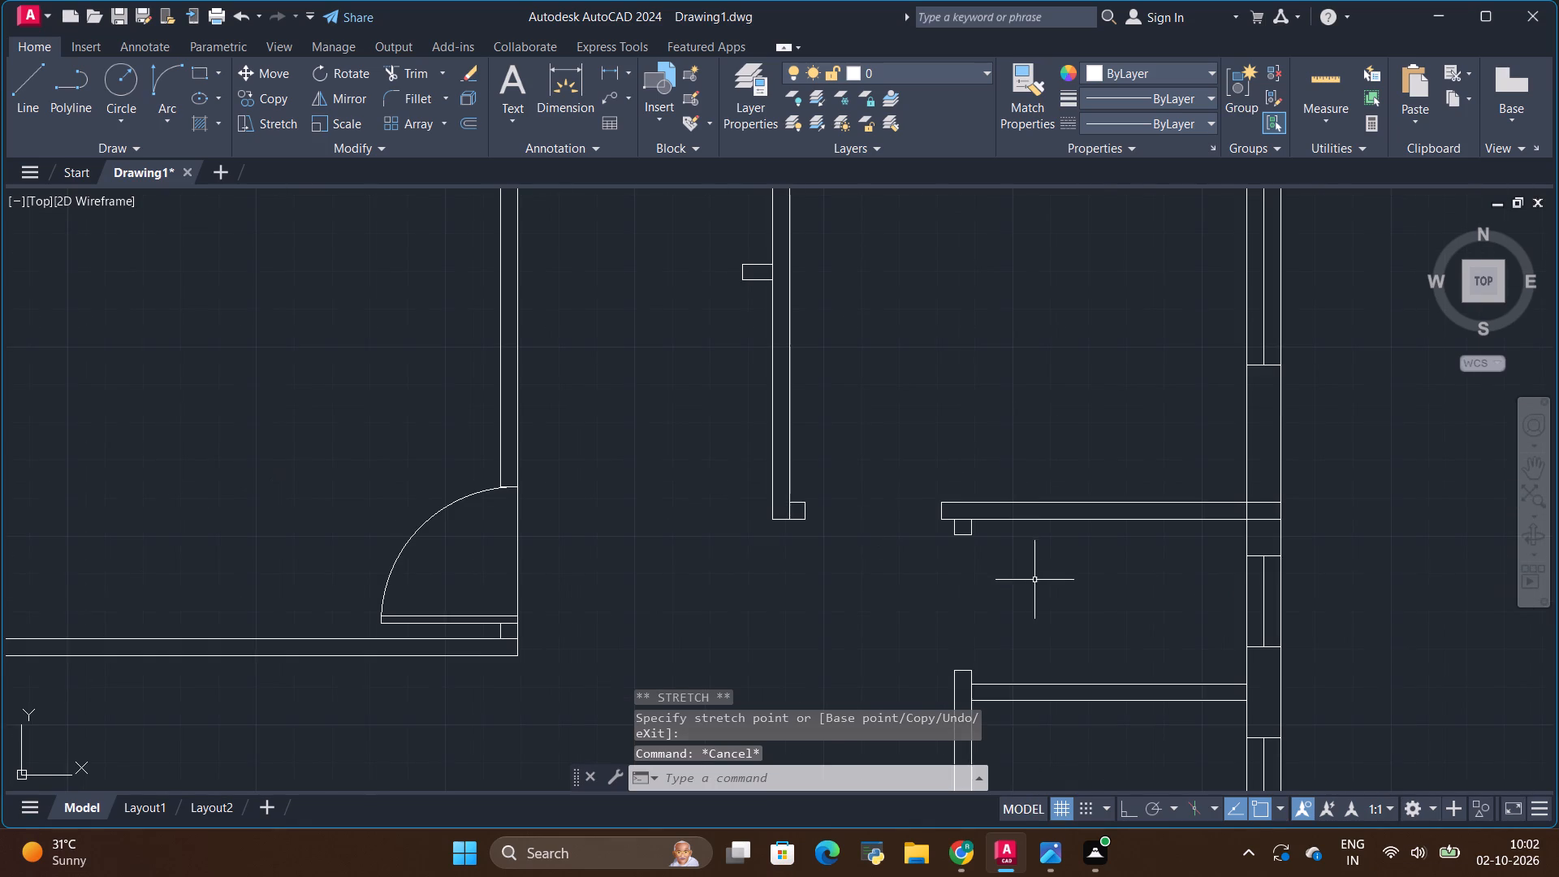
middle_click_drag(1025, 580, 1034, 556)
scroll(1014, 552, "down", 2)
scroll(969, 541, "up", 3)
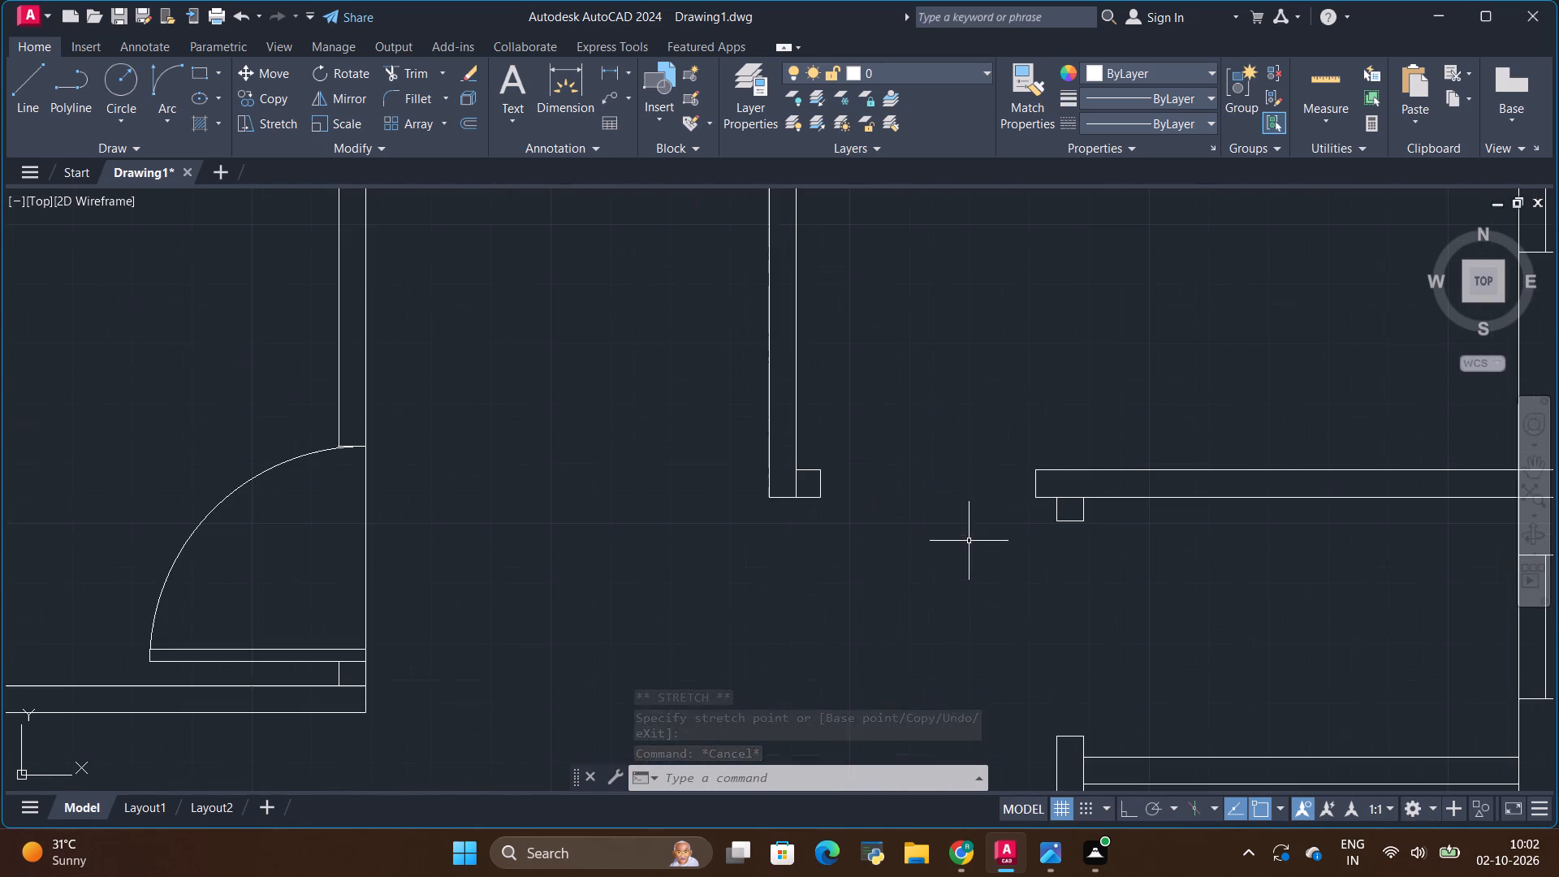
Trim the horizontal centre line on both sides of the door leaves in the circle with vertical leaves.
scroll(918, 526, "down", 3)
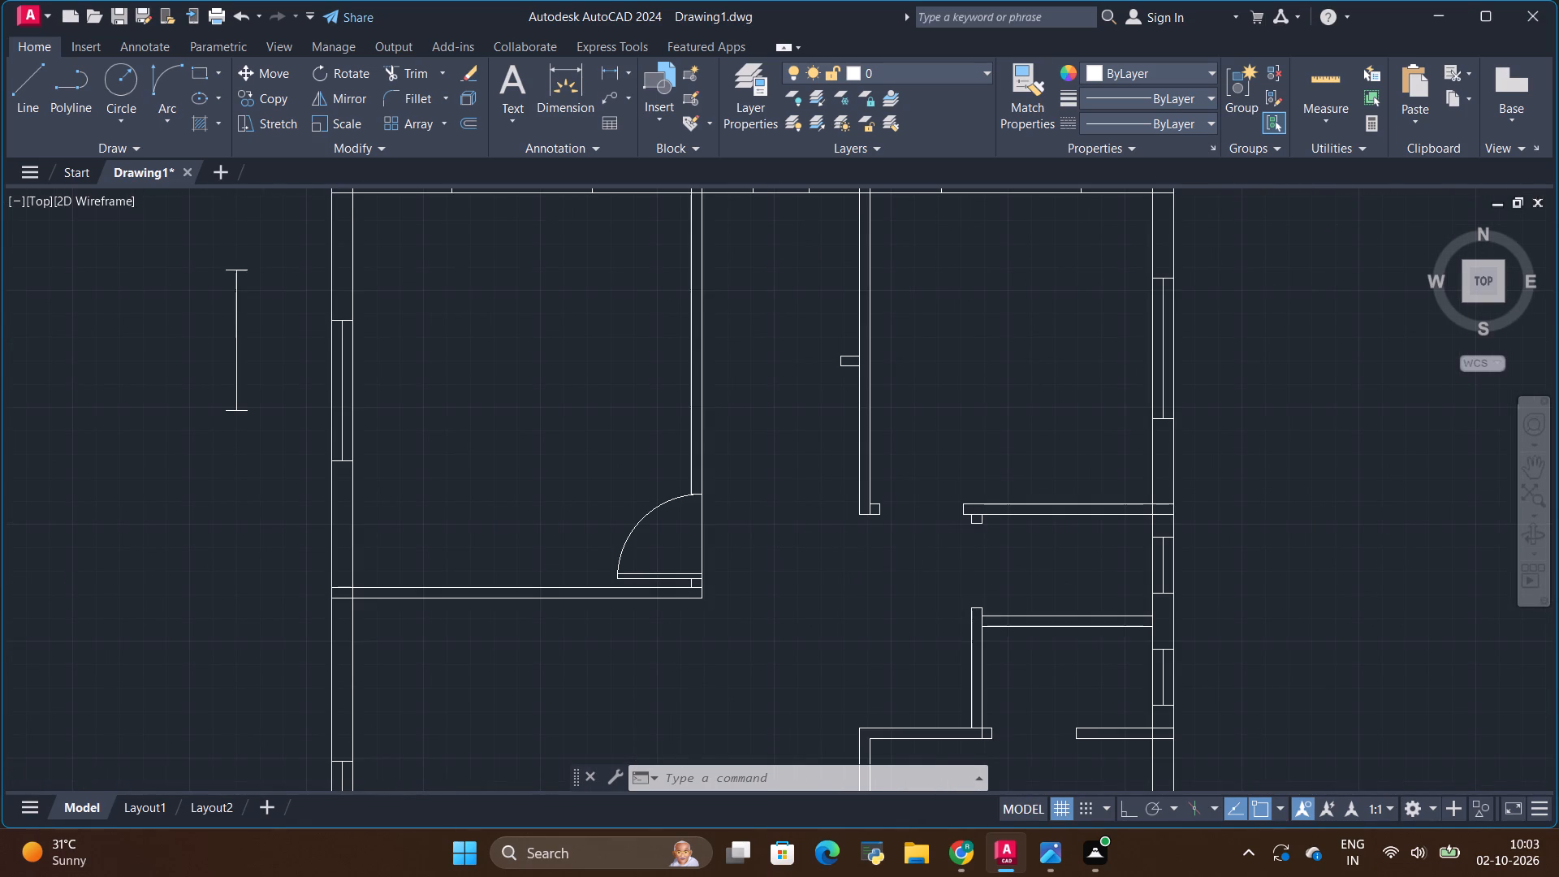
scroll(745, 557, "up", 2)
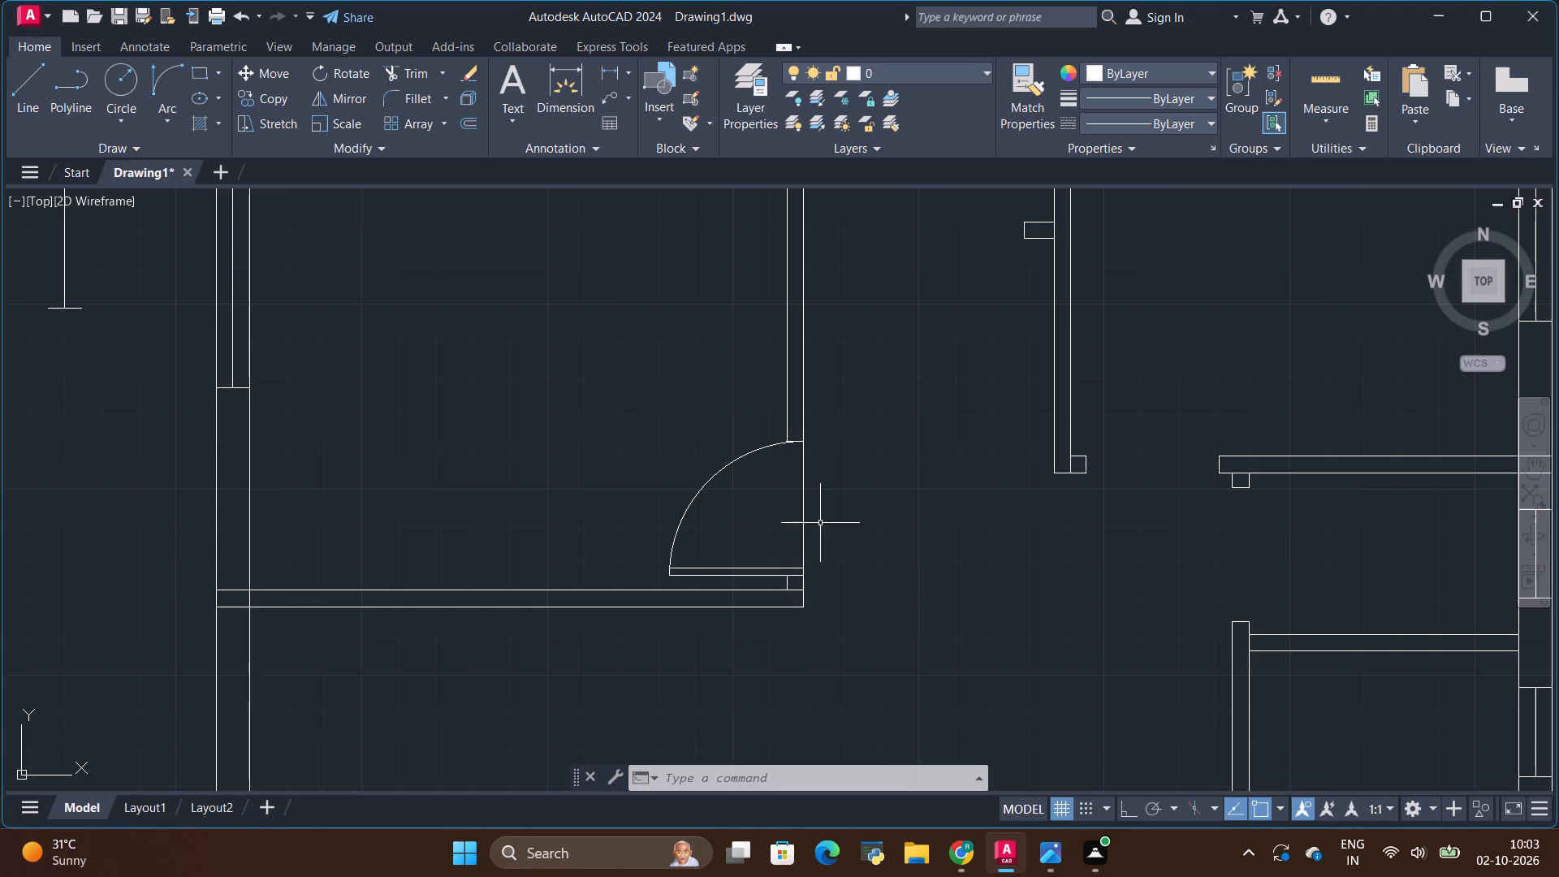
scroll(871, 512, "down", 2)
scroll(611, 525, "down", 1)
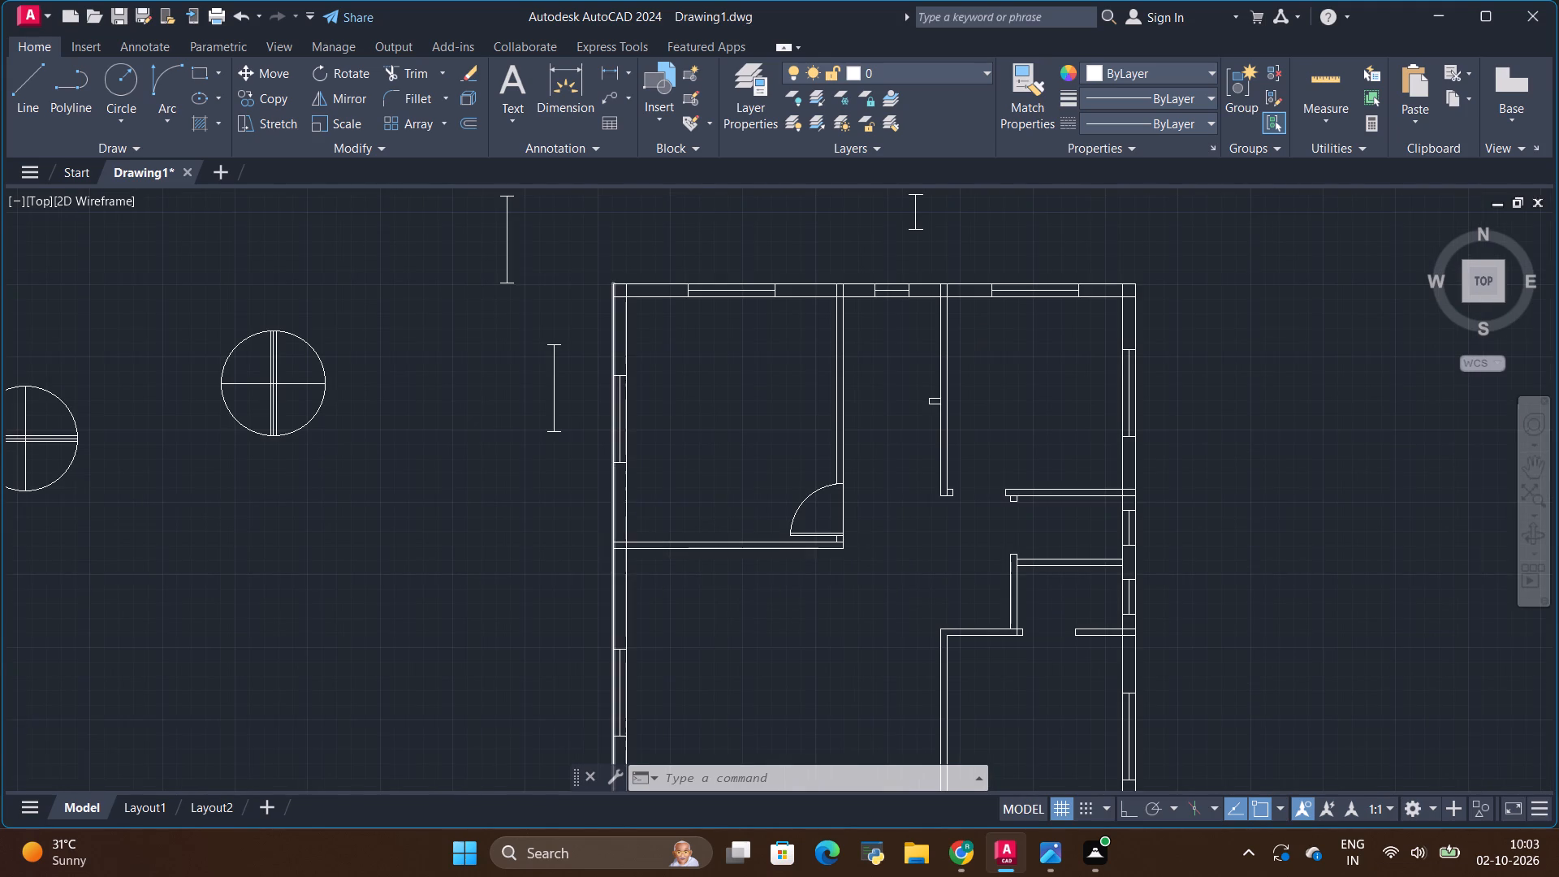
scroll(359, 432, "up", 2)
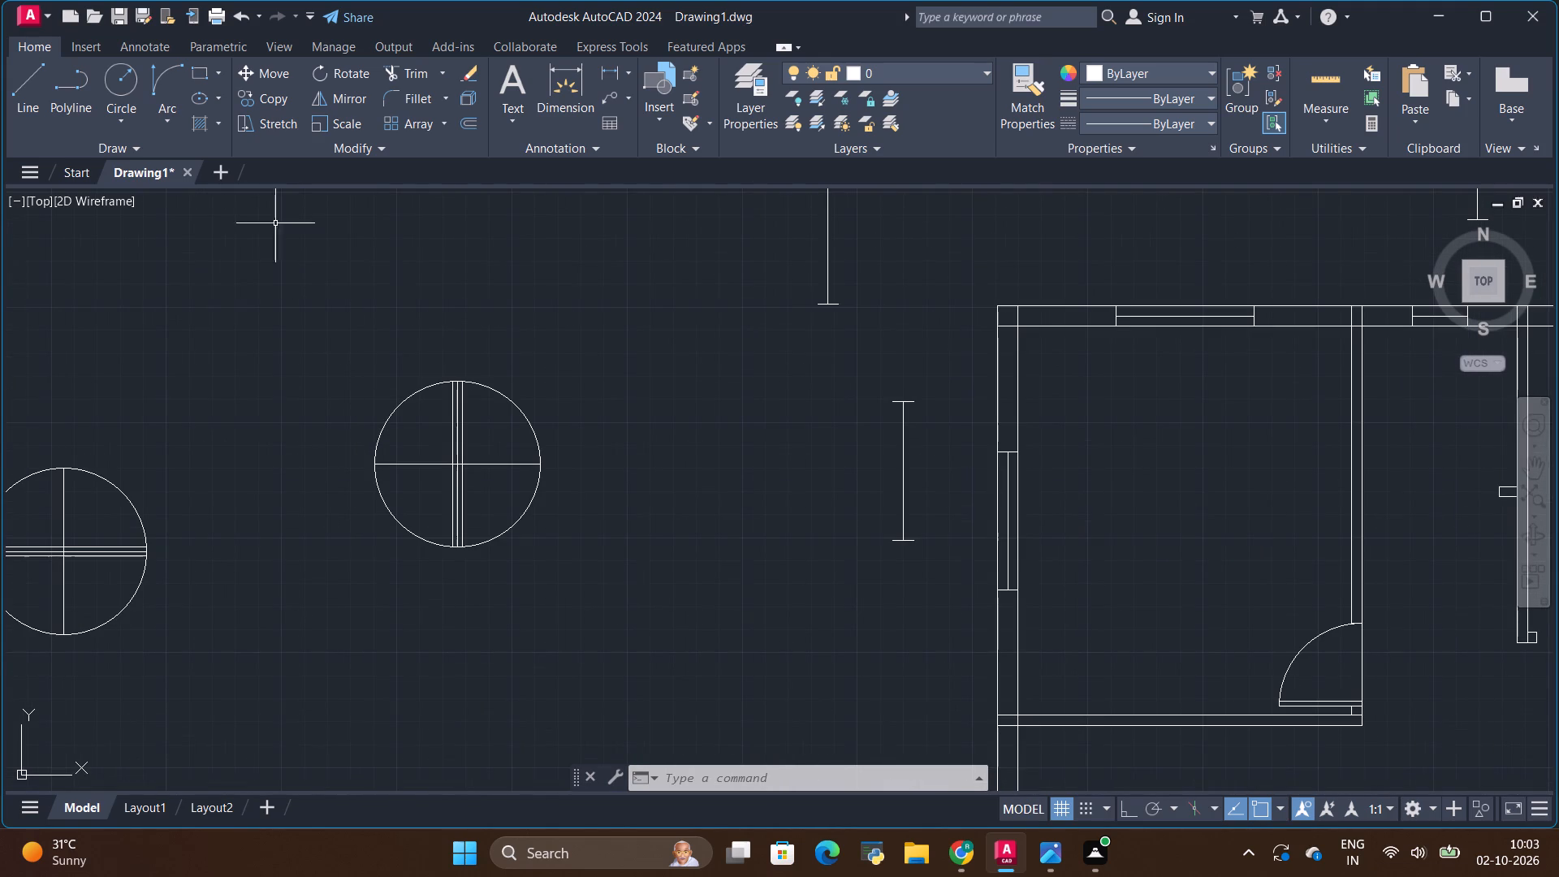
left_click(400, 70)
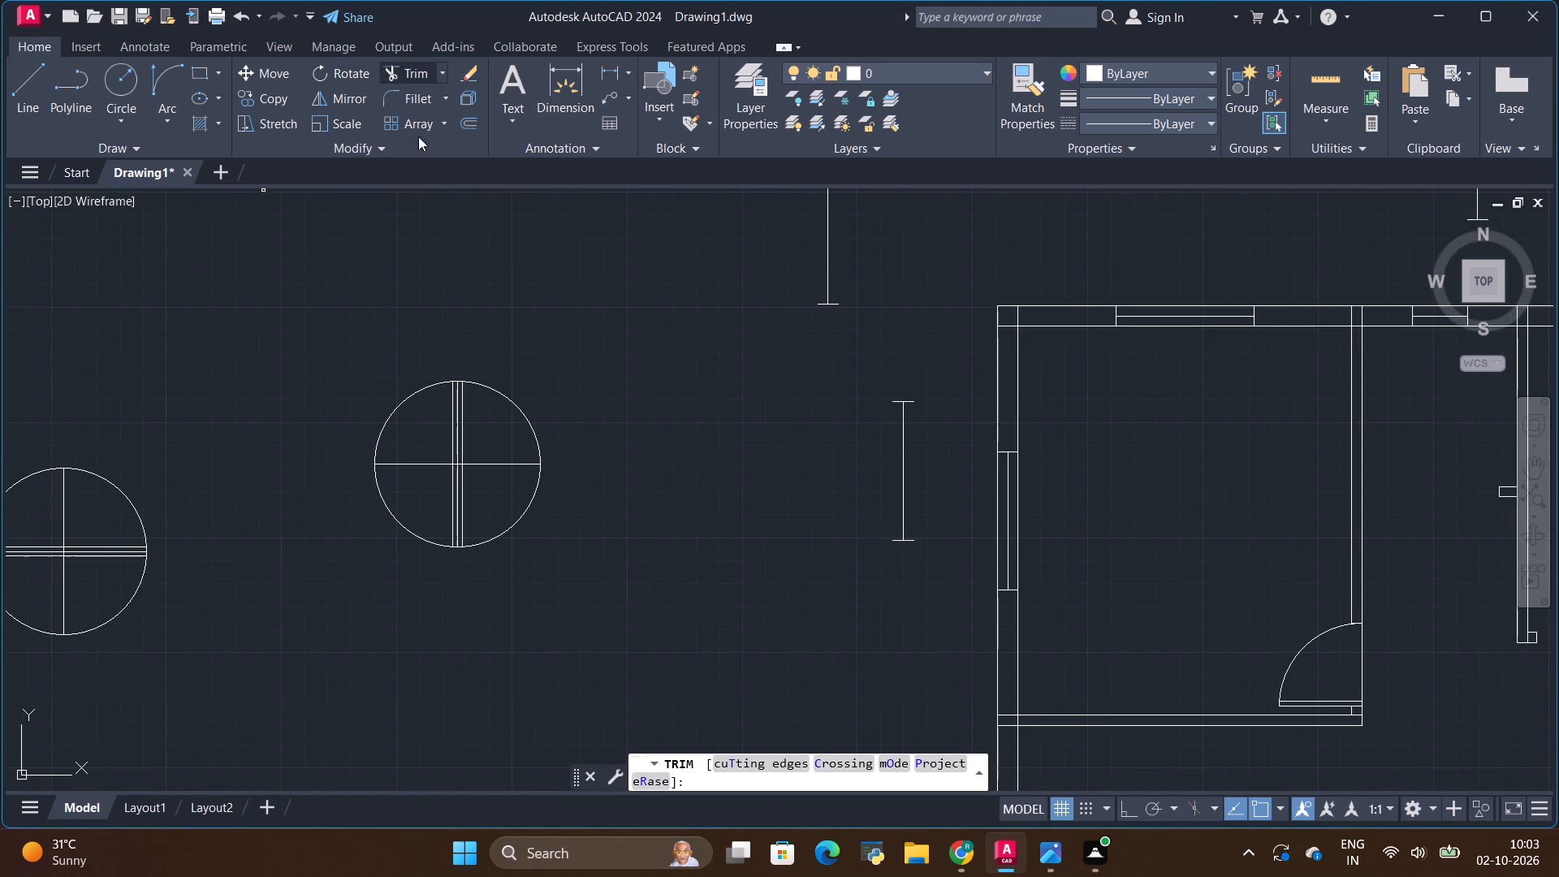
scroll(460, 475, "up", 1)
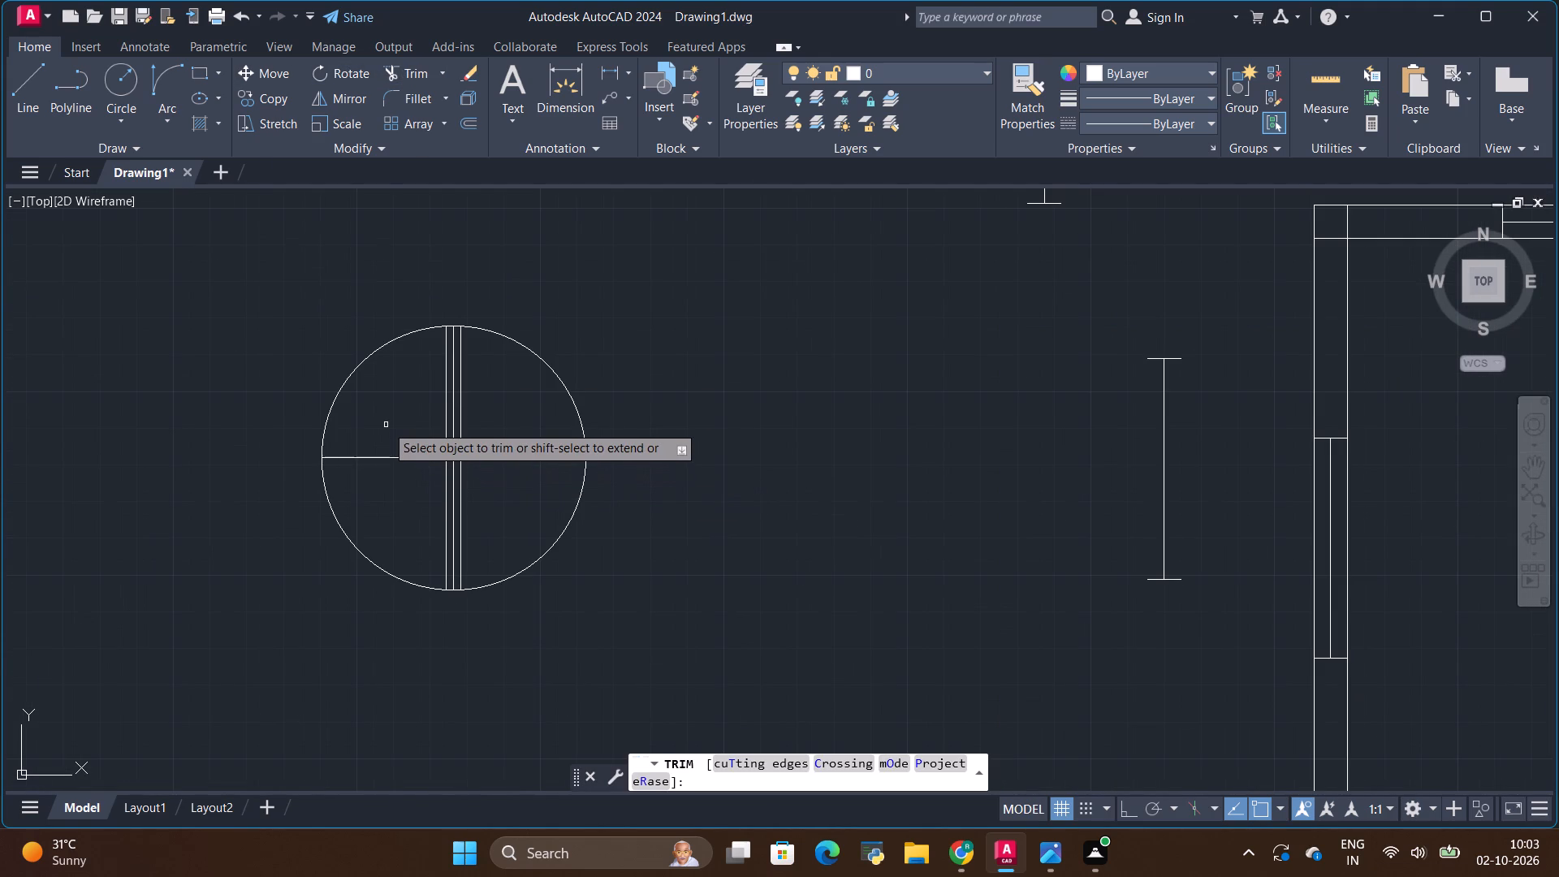
scroll(387, 429, "up", 2)
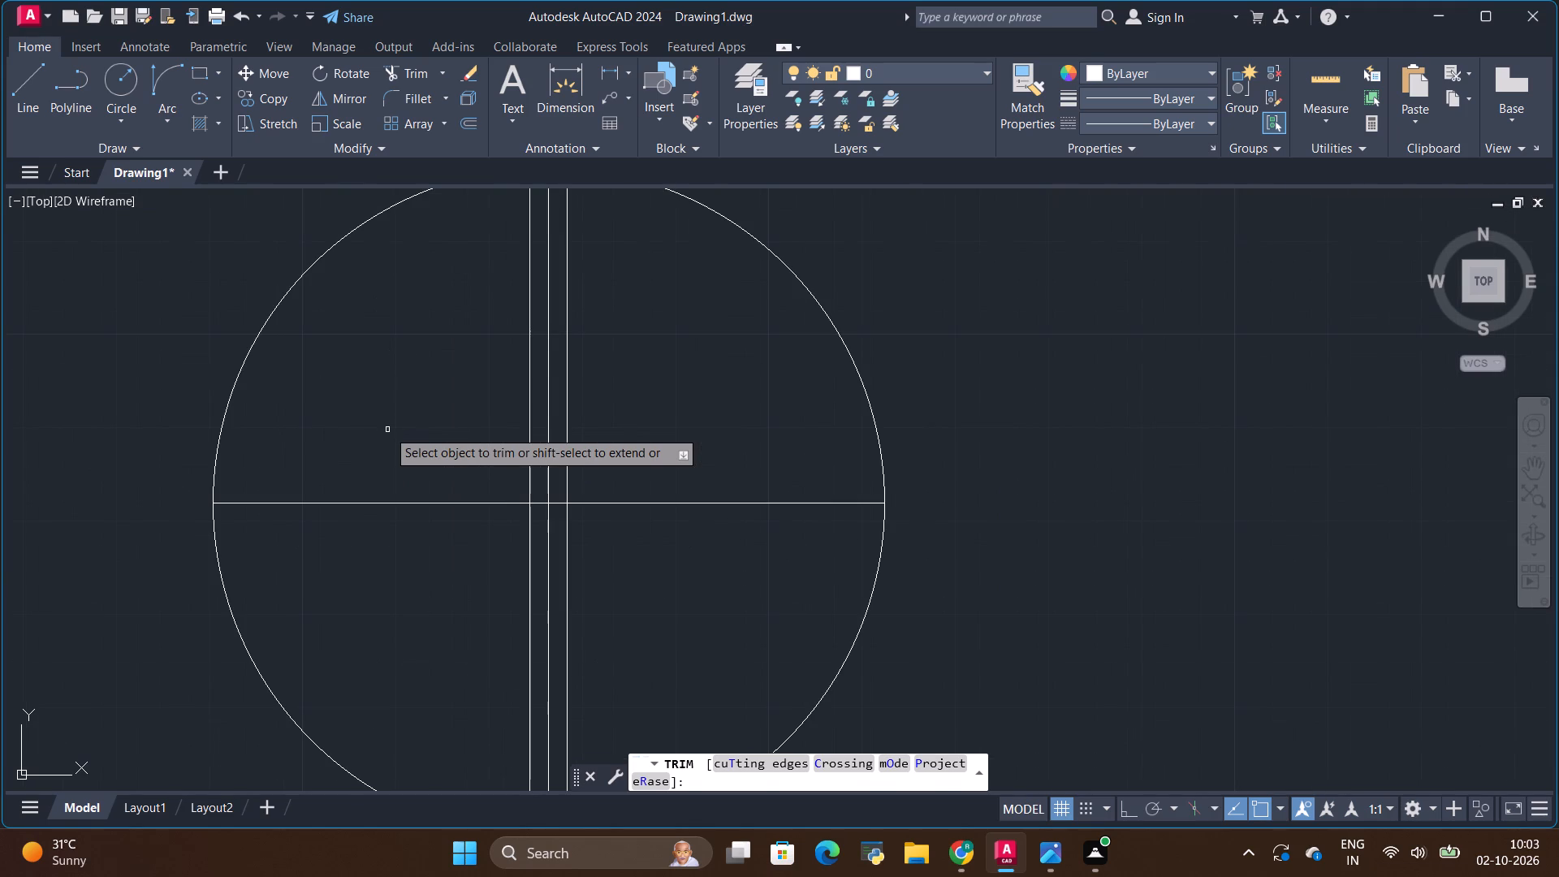
left_click_drag(387, 430, 434, 531)
left_click_drag(629, 460, 663, 527)
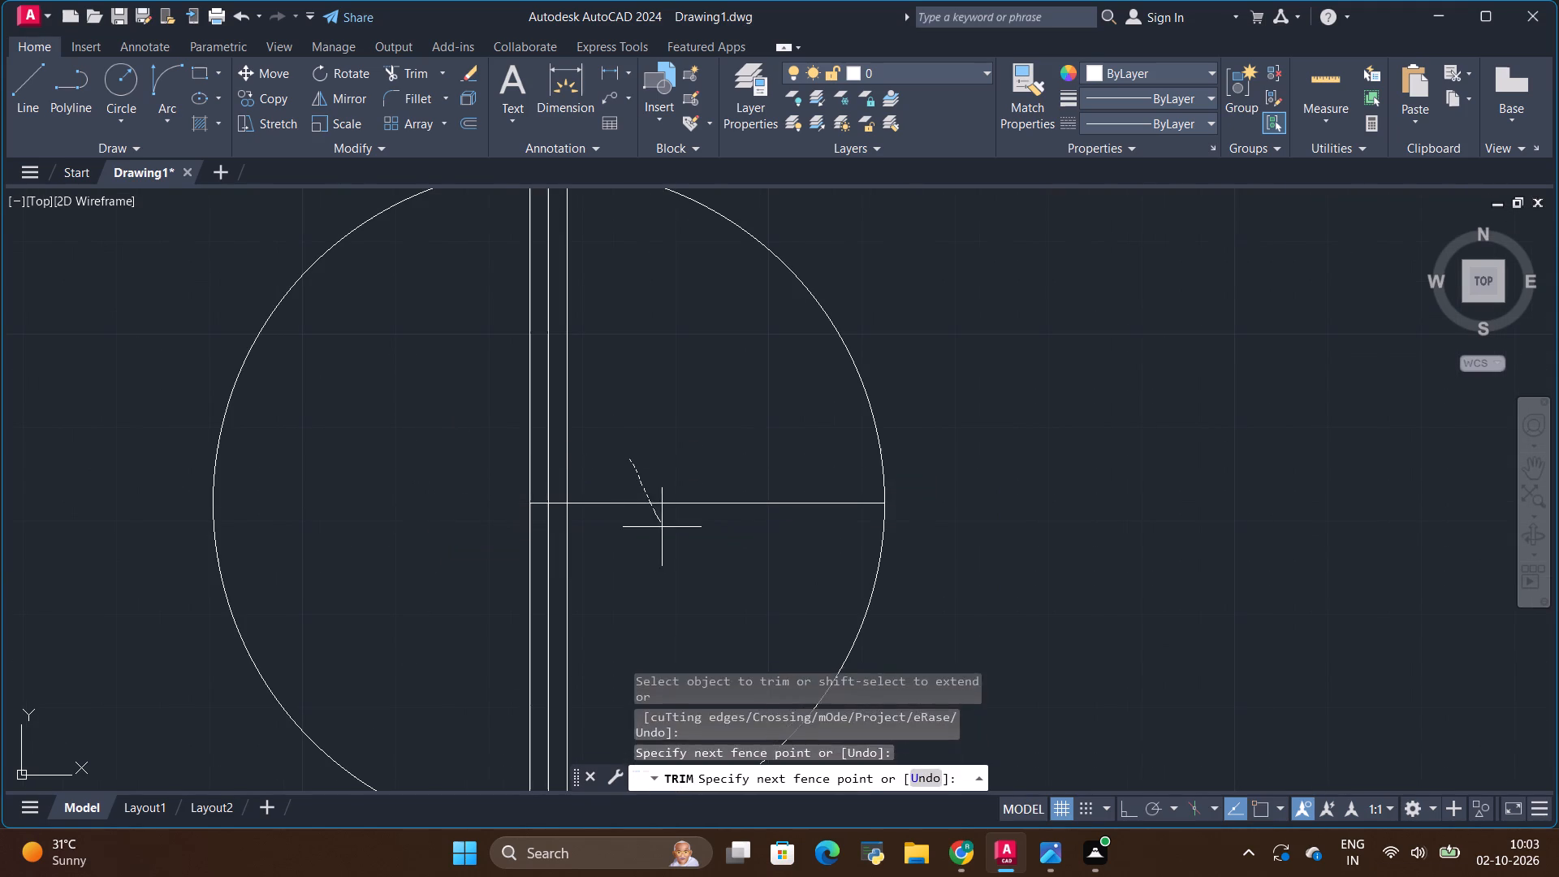
left_click_drag(663, 527, 664, 527)
Trim the vertical centre line above and below the door leaves in the circle with horizontal leaves.
scroll(677, 451, "down", 2)
scroll(499, 419, "down", 2)
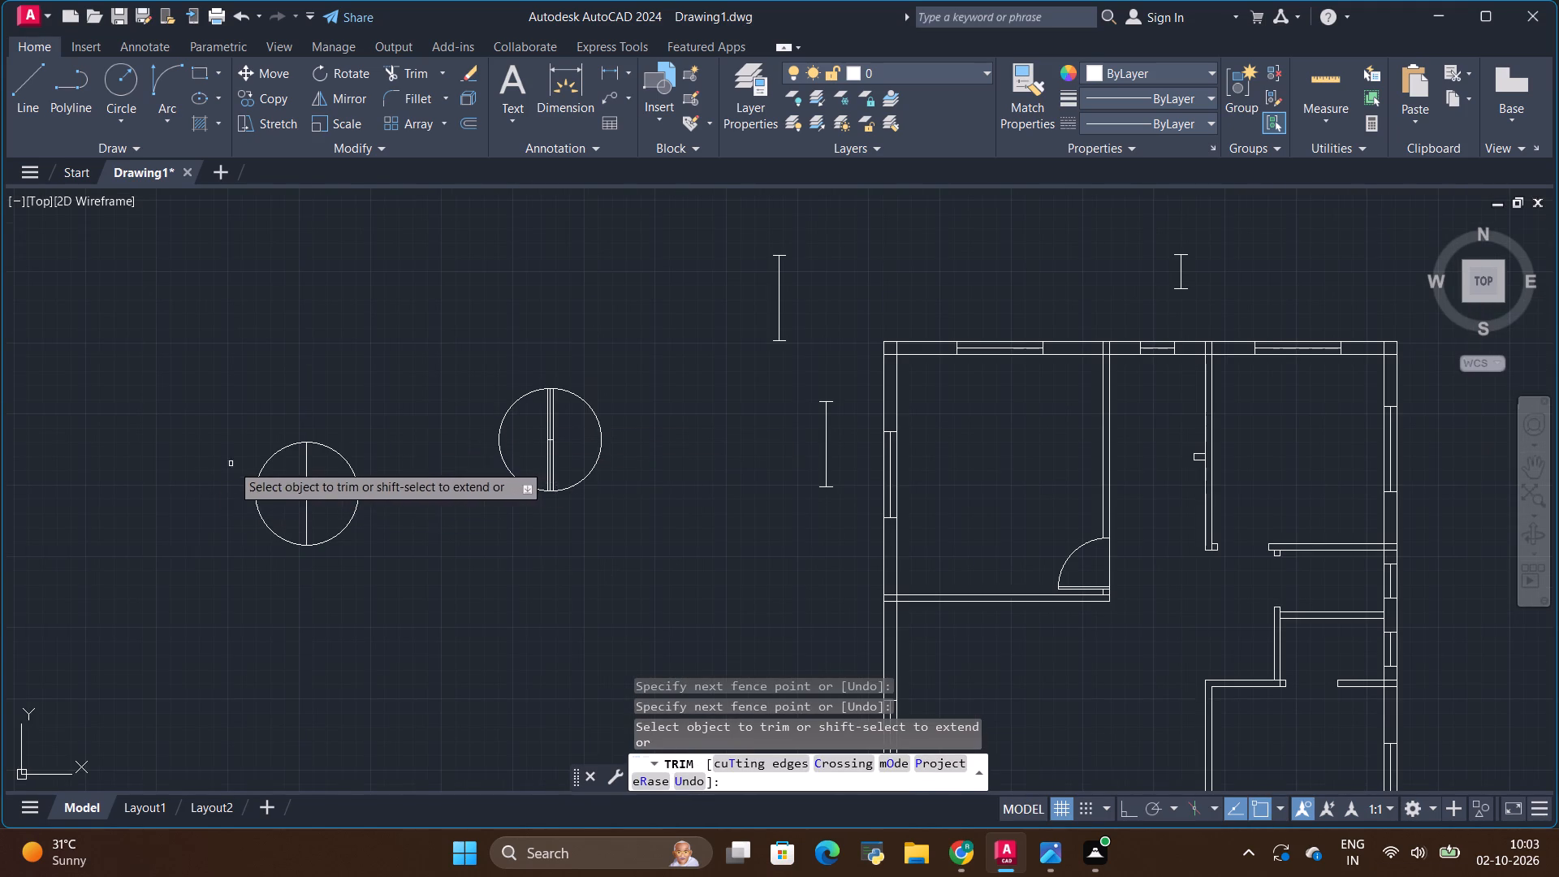
scroll(280, 463, "up", 3)
left_click_drag(317, 469, 428, 486)
left_click_drag(356, 628, 379, 630)
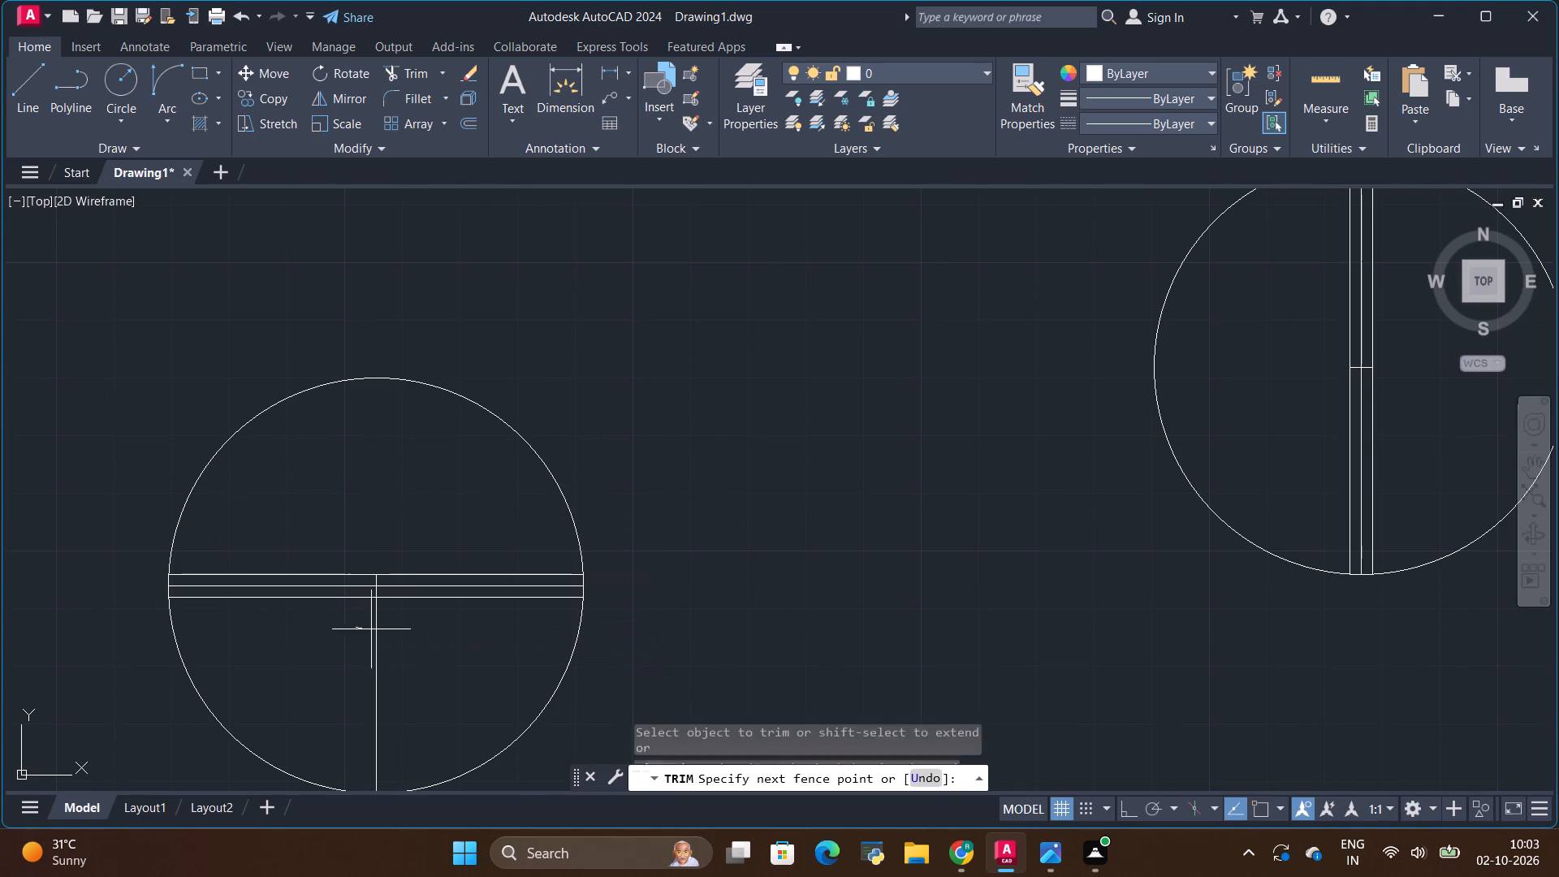
left_click_drag(379, 630, 390, 633)
scroll(283, 477, "down", 2)
scroll(397, 529, "down", 2)
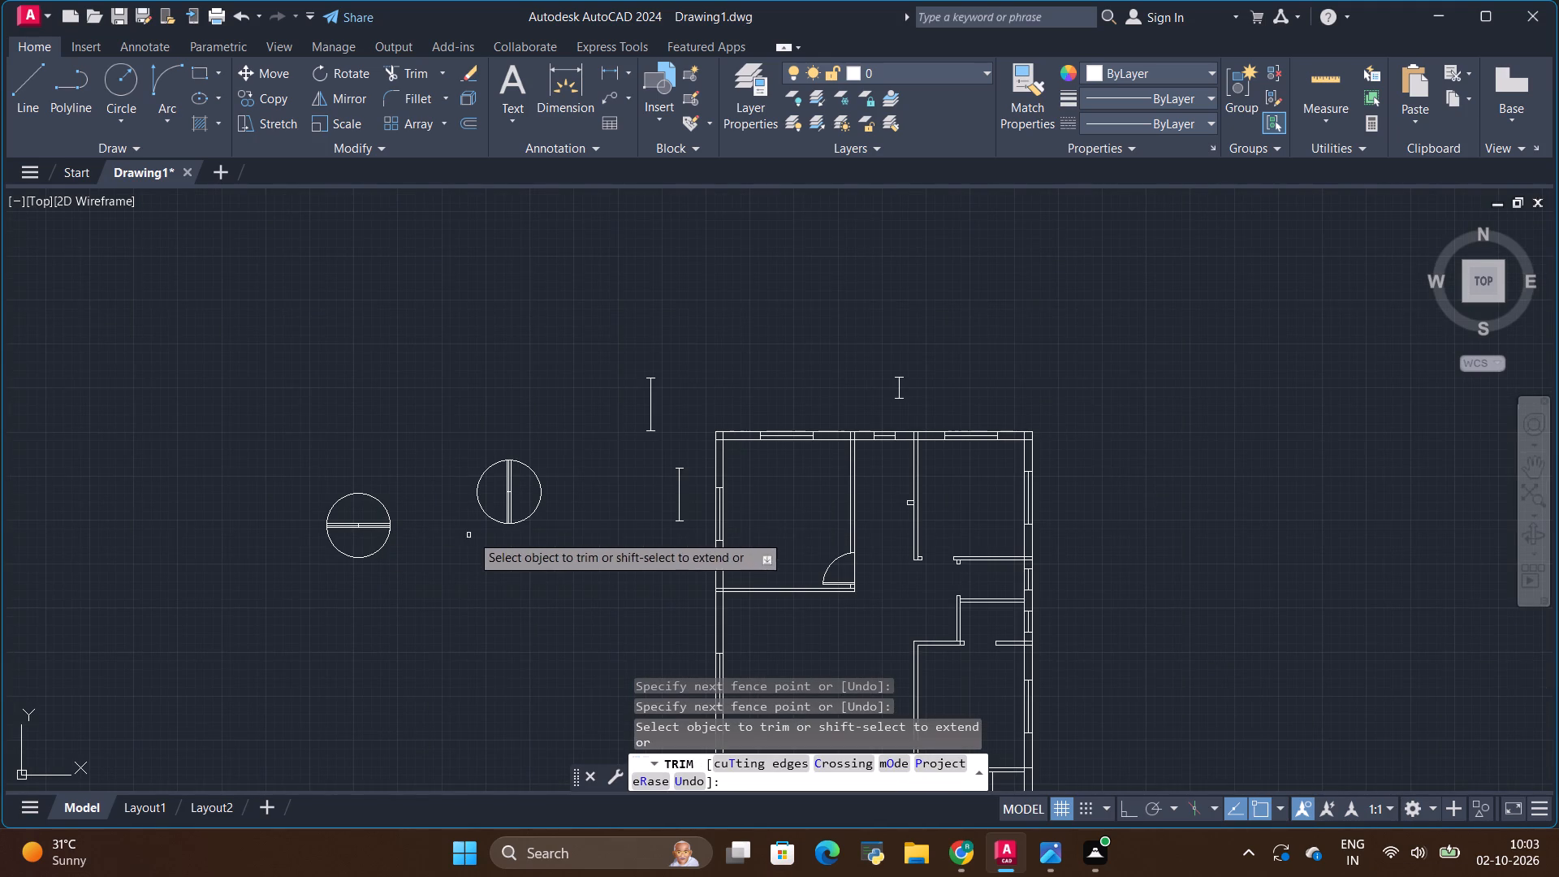
scroll(555, 519, "up", 2)
scroll(554, 519, "down", 3)
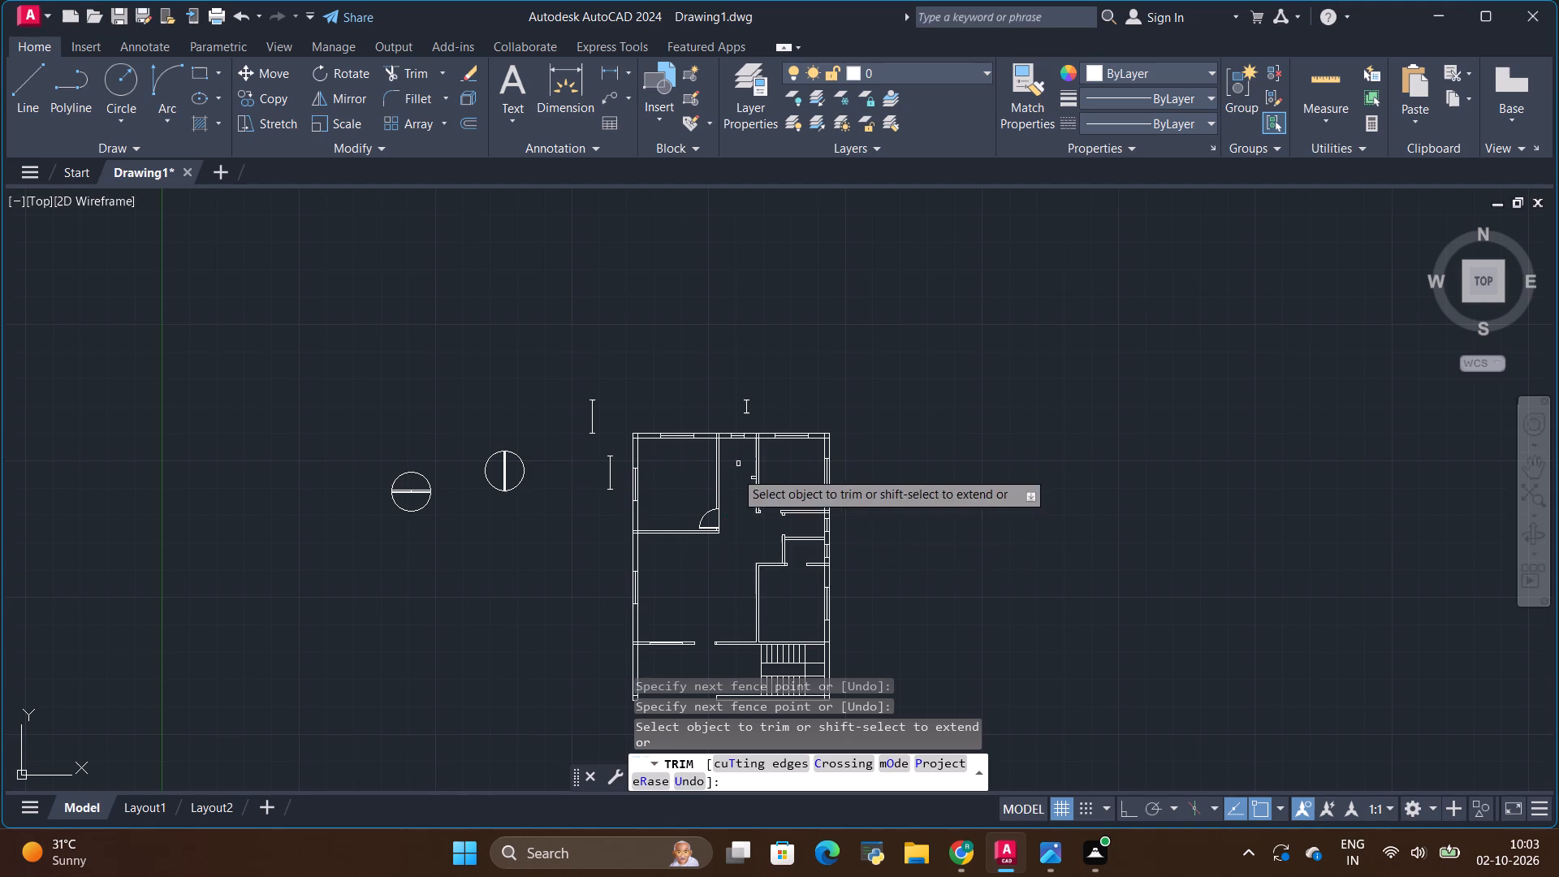
scroll(596, 488, "up", 2)
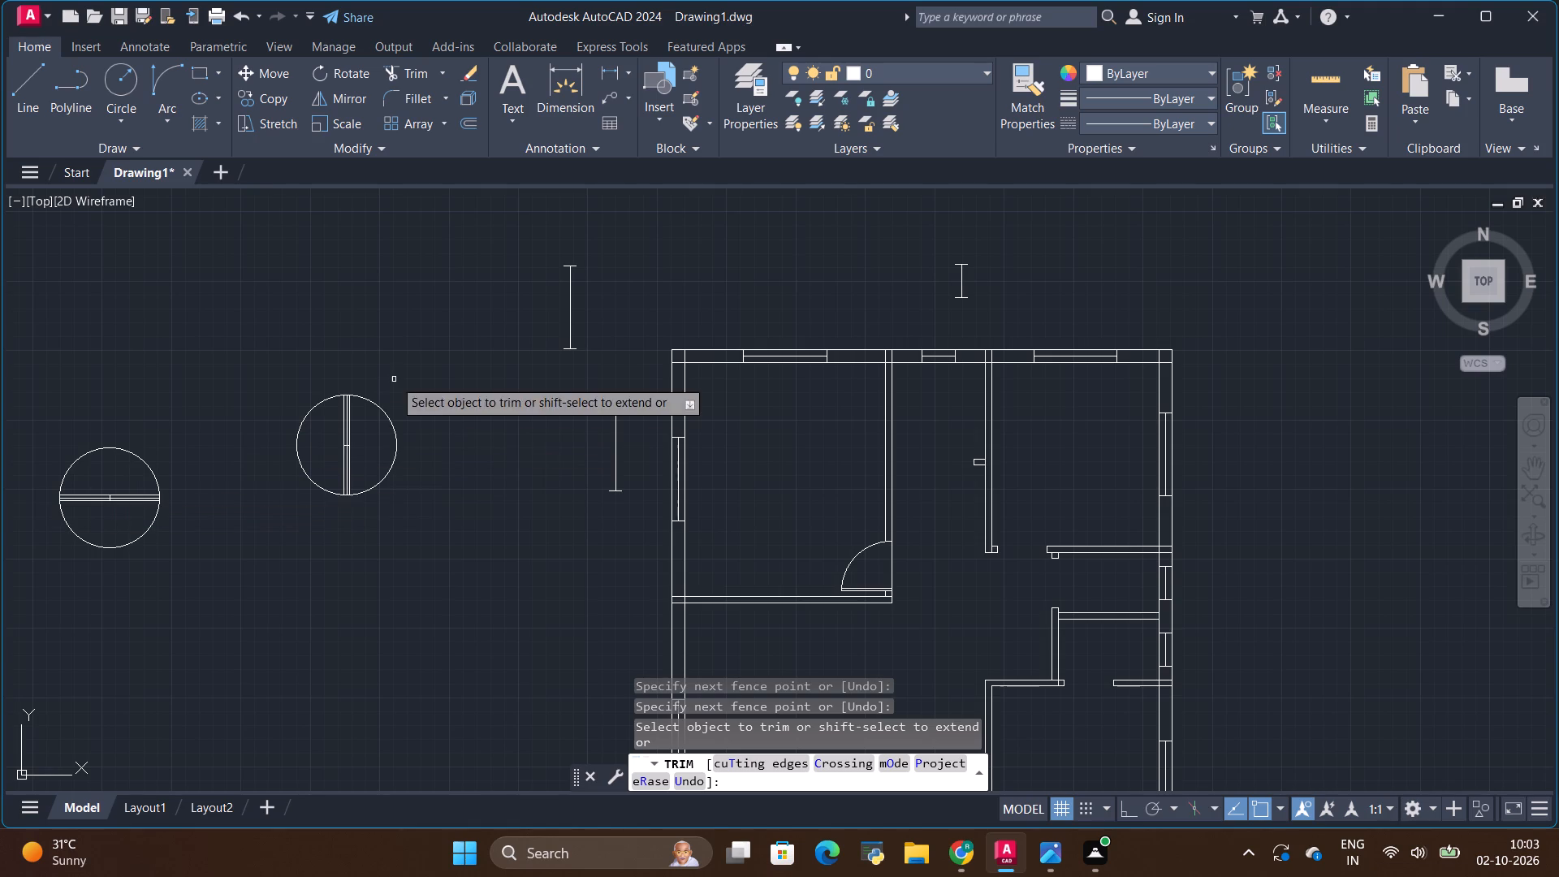
scroll(346, 408, "up", 4)
key("space")
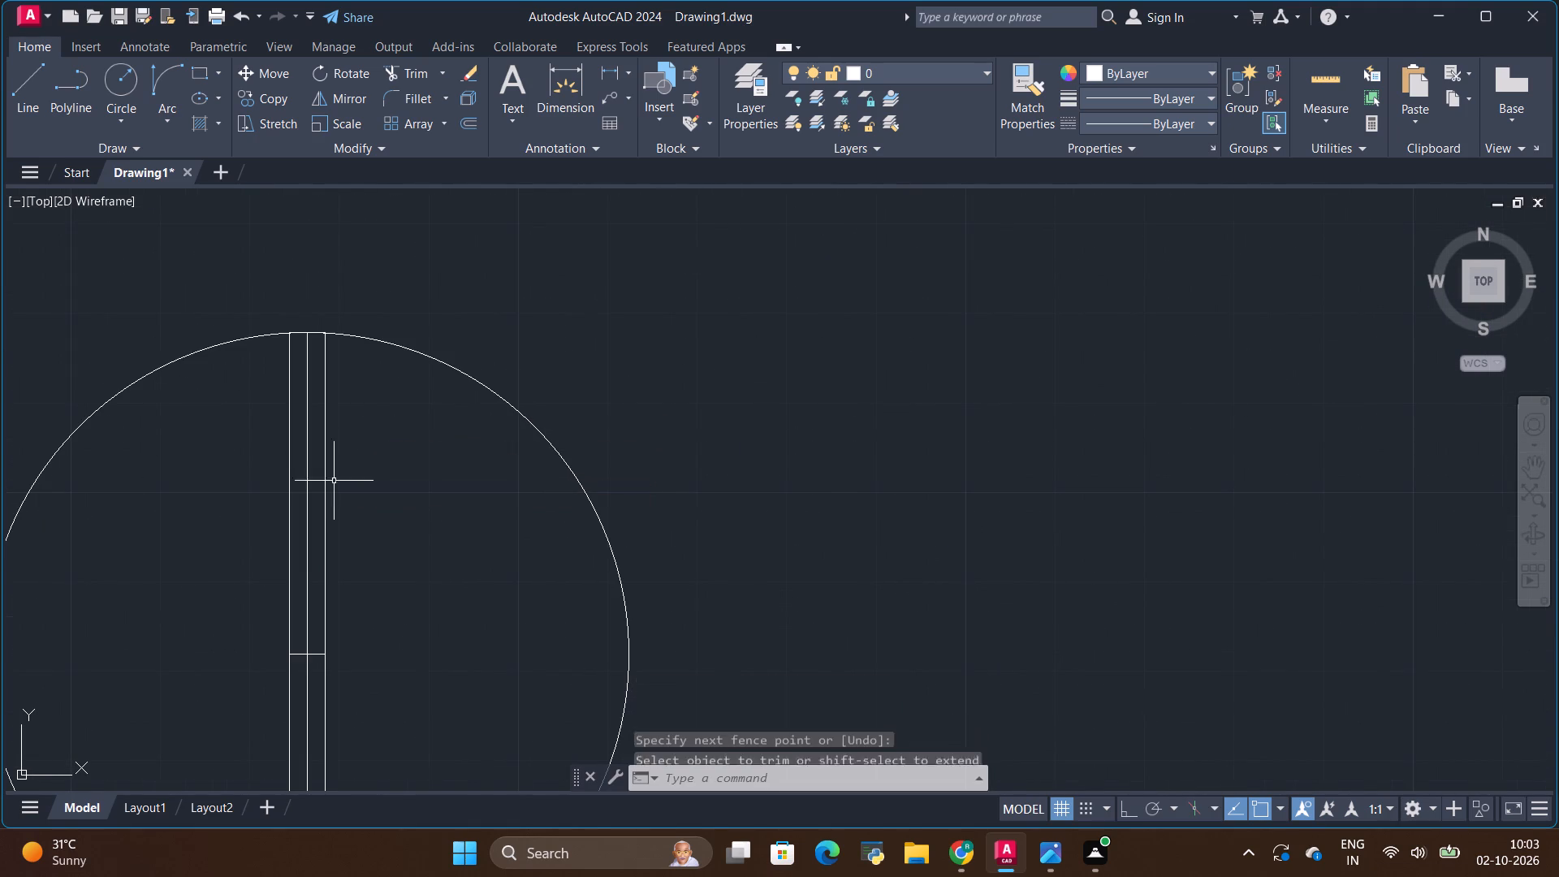
Copy the upper-right quarter door from the vertical-leaf circle into the upper-right bedroom's doorway, hinged at the left jamb's lower corner.
left_click(325, 492)
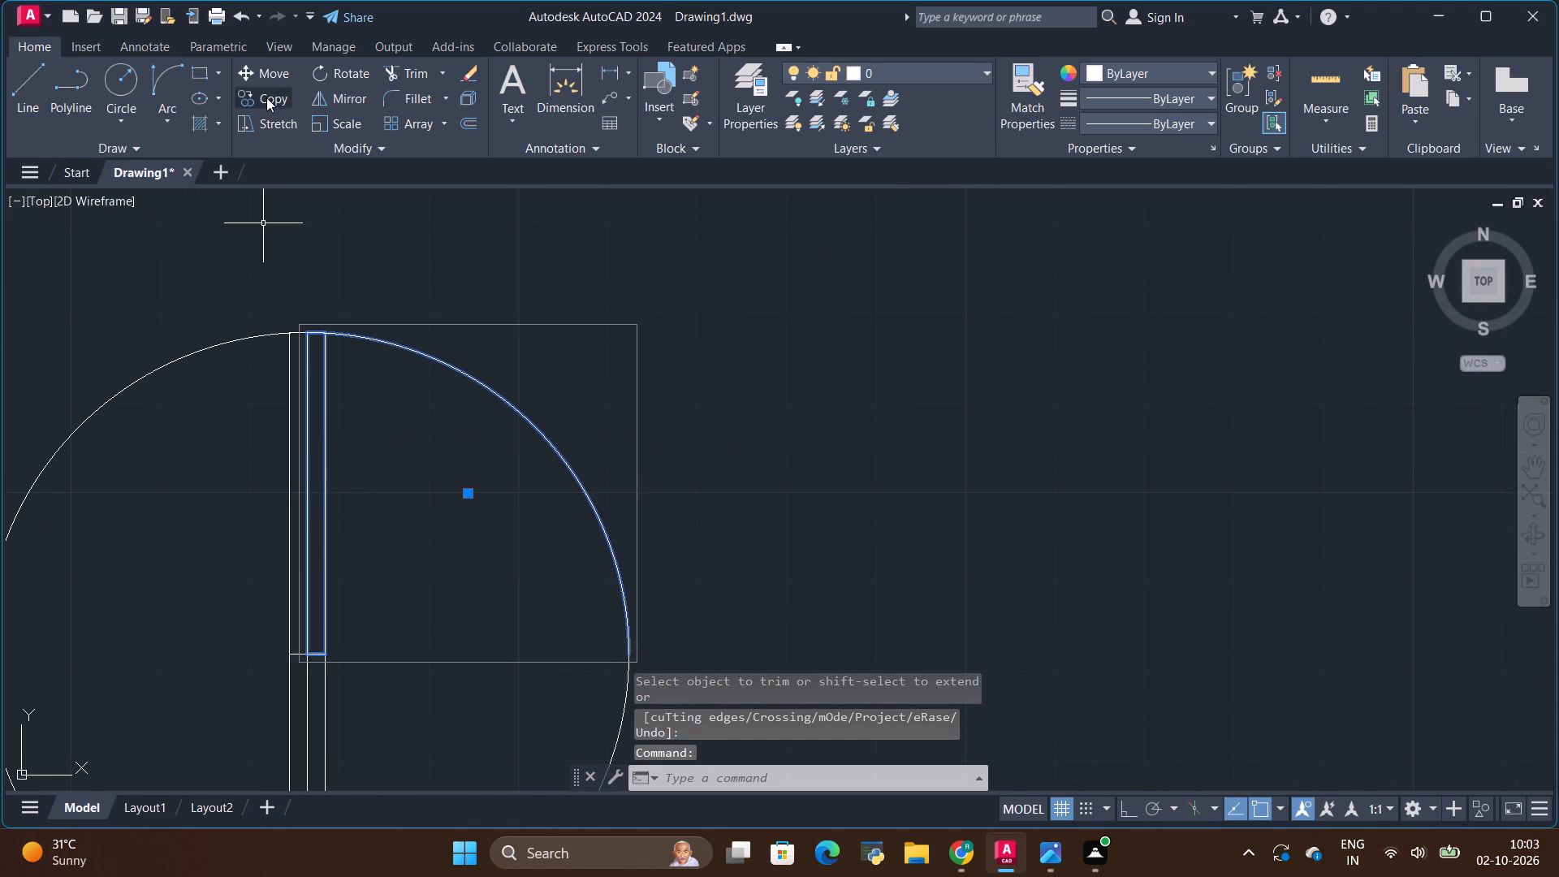
left_click(266, 97)
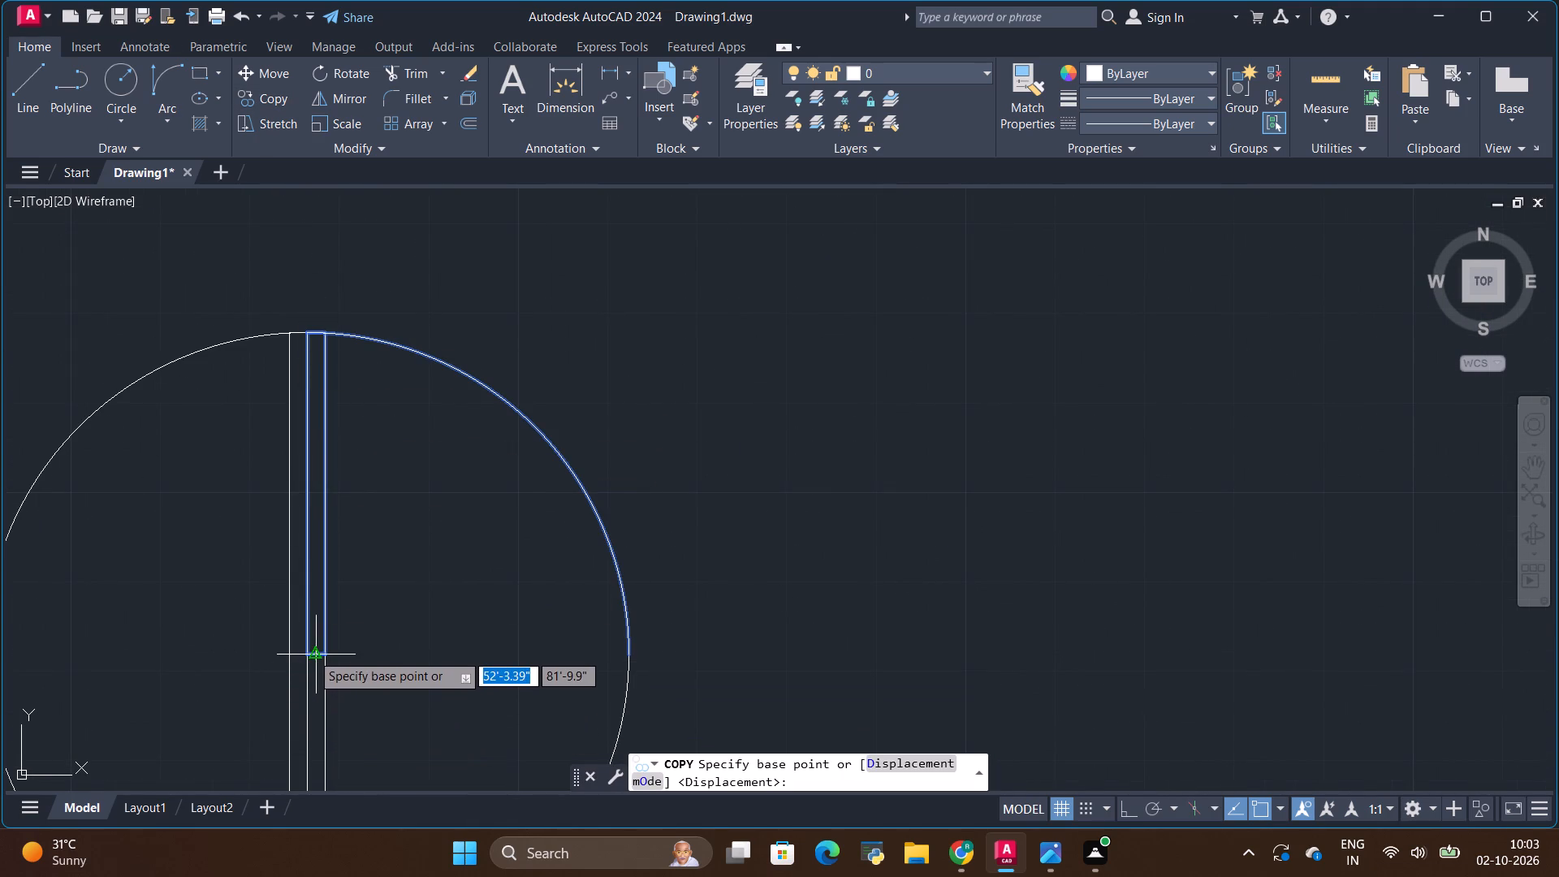
left_click(304, 650)
scroll(754, 519, "down", 3)
scroll(1136, 555, "down", 2)
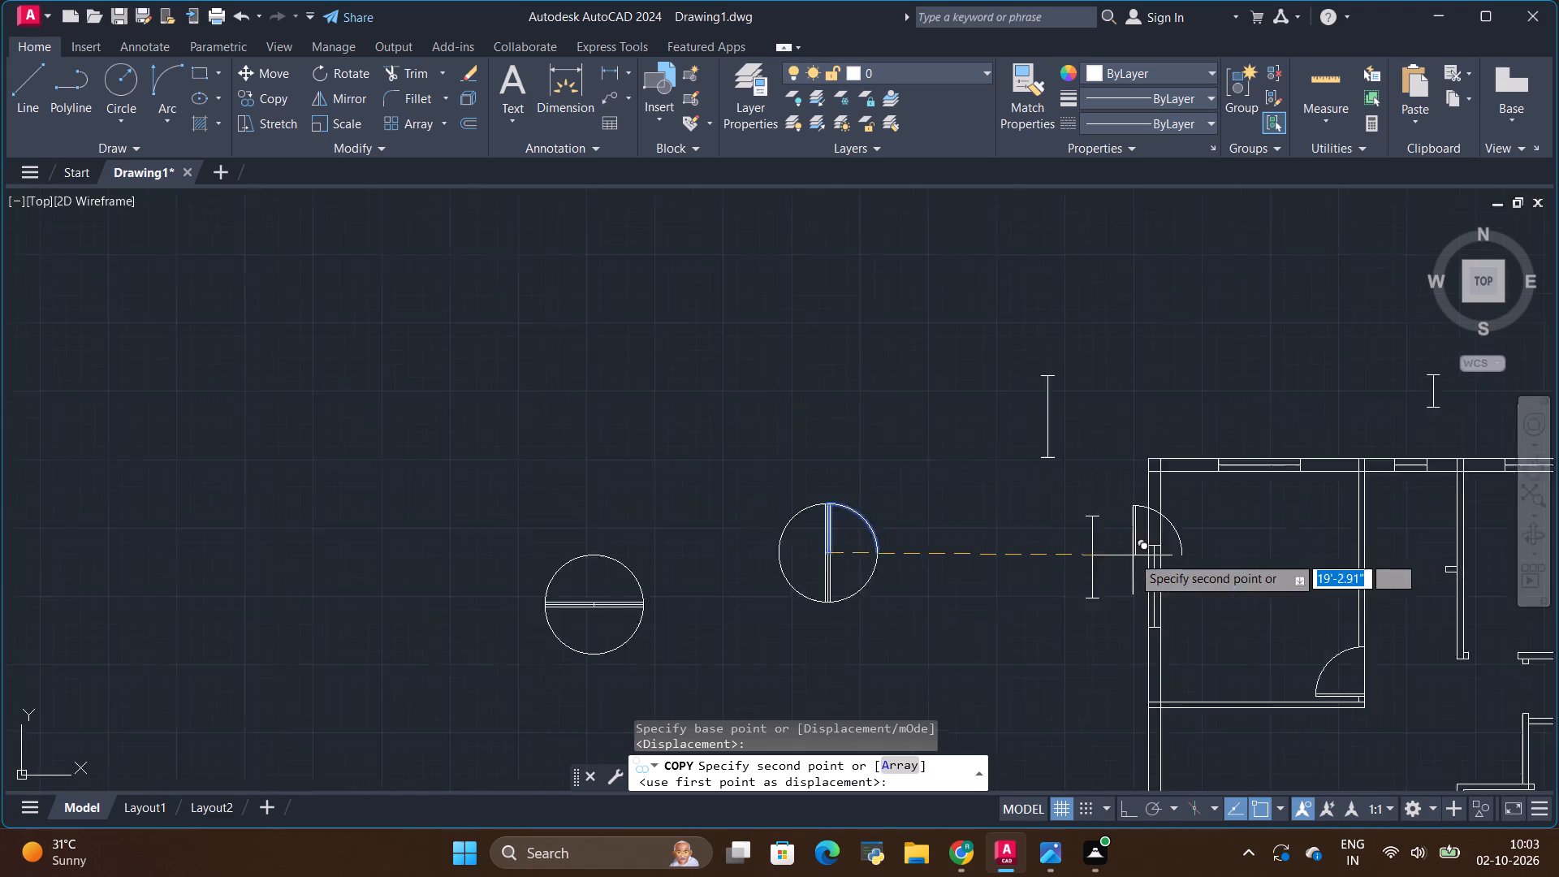
scroll(1414, 596, "up", 2)
scroll(1246, 698, "up", 2)
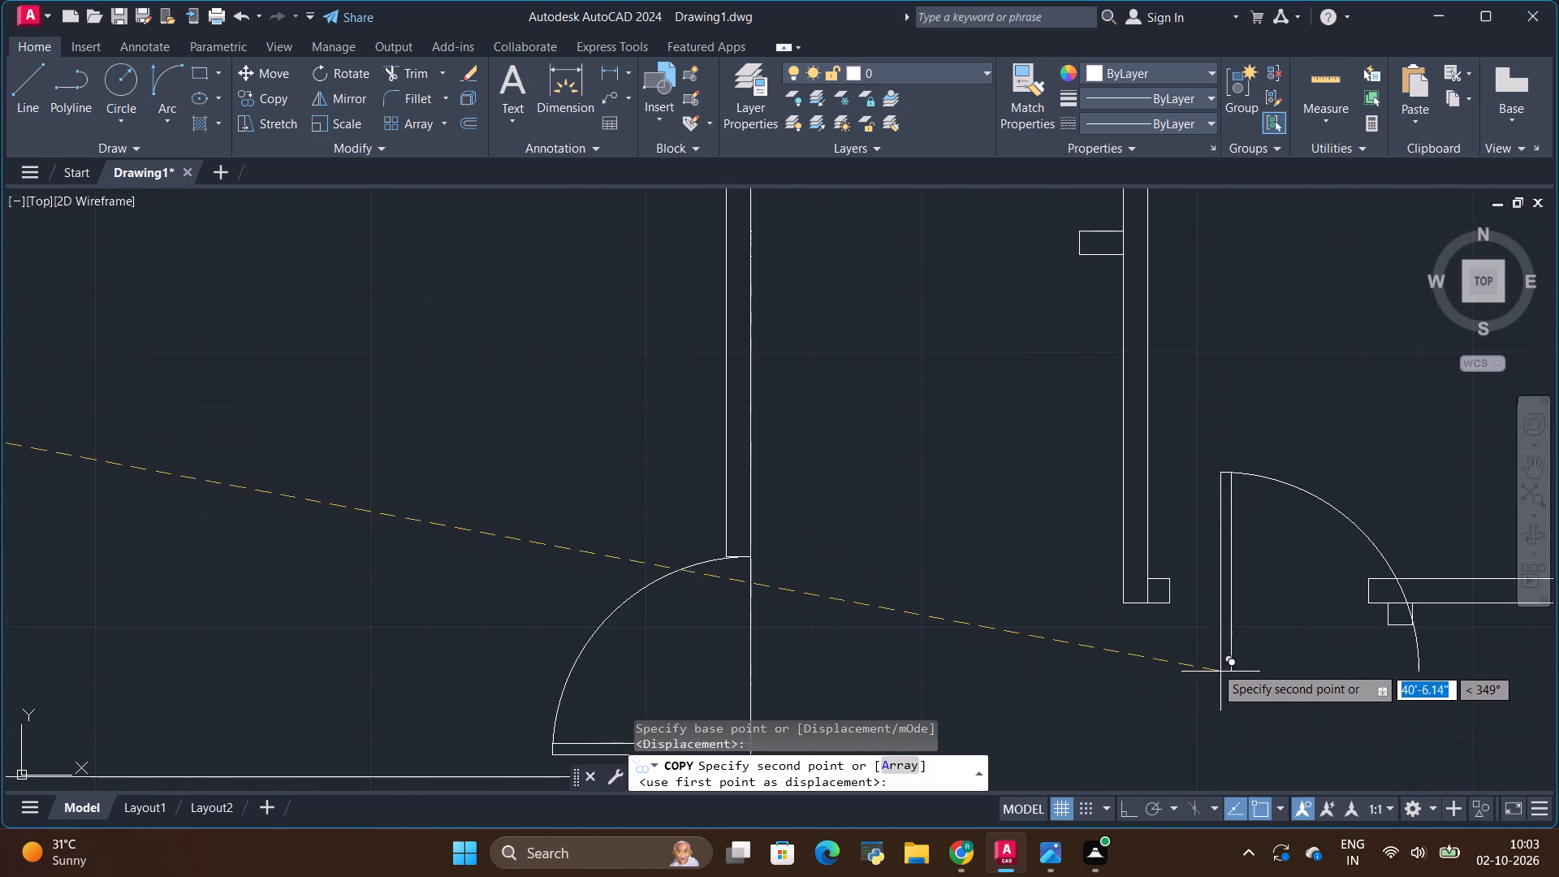
scroll(1173, 607, "up", 2)
left_click(1156, 597)
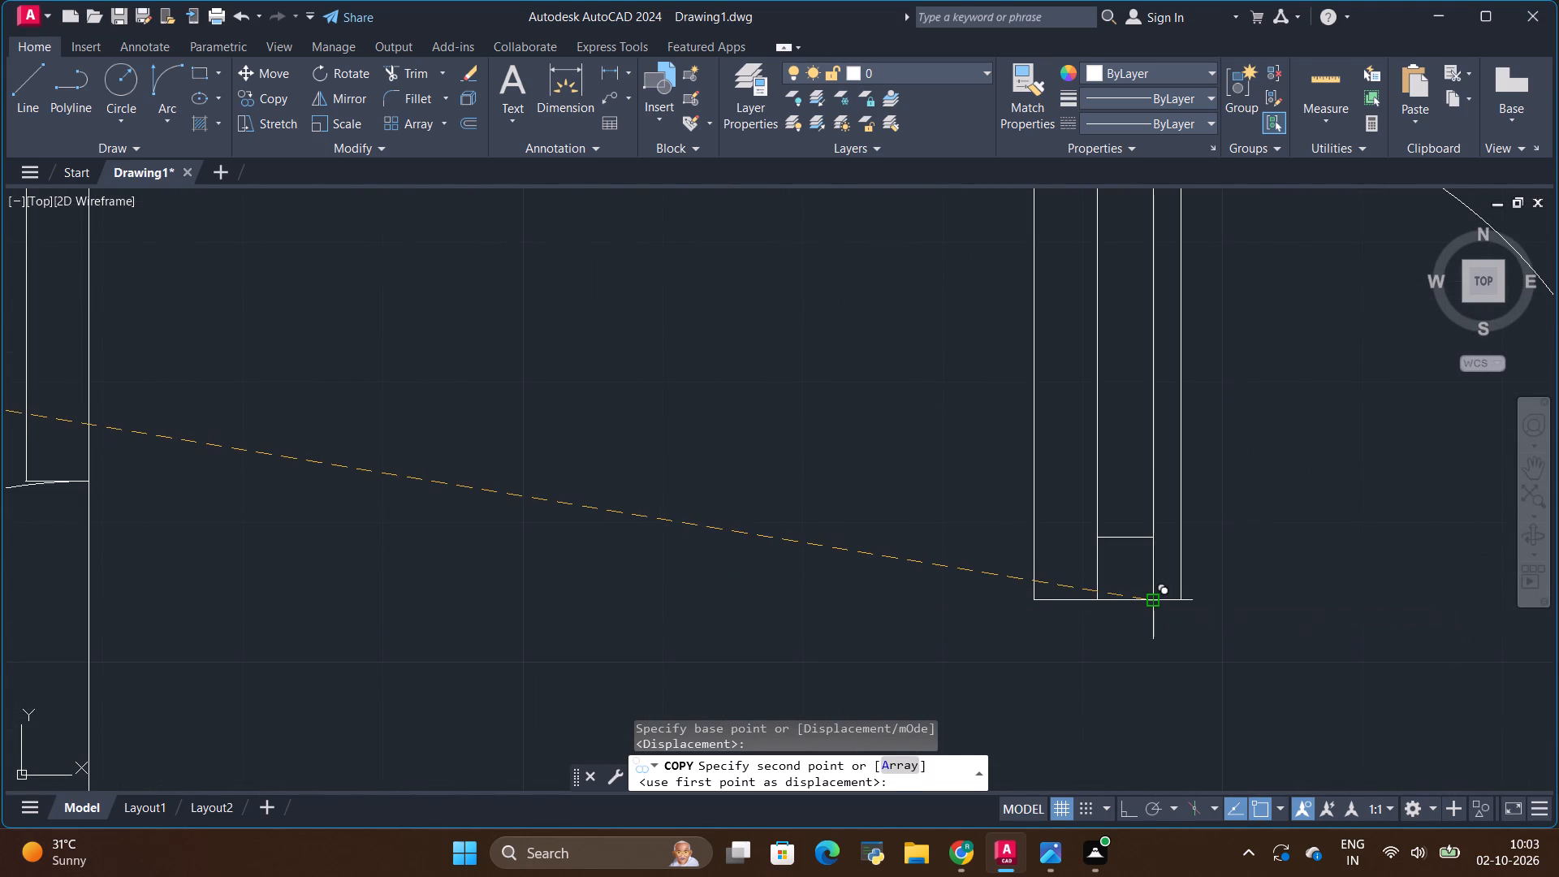
scroll(972, 602, "down", 3)
key("Escape")
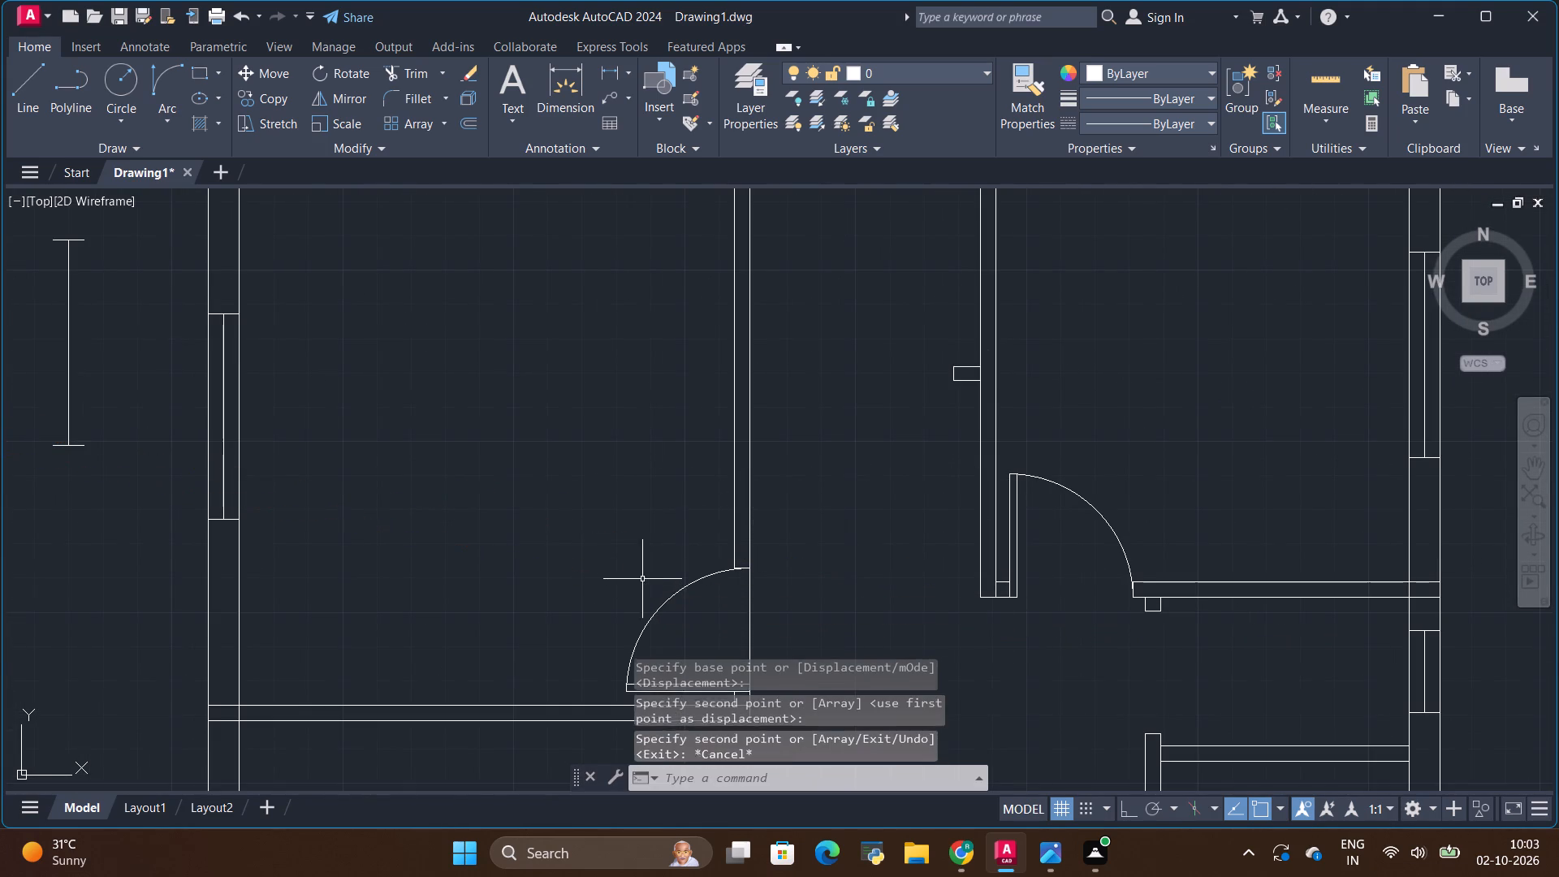
Copy the lower-right quarter door from the horizontal-leaf circle into the small room's doorway below that bedroom, hinged at the upper stub's lower-left corner.
scroll(875, 488, "down", 1)
scroll(992, 470, "down", 1)
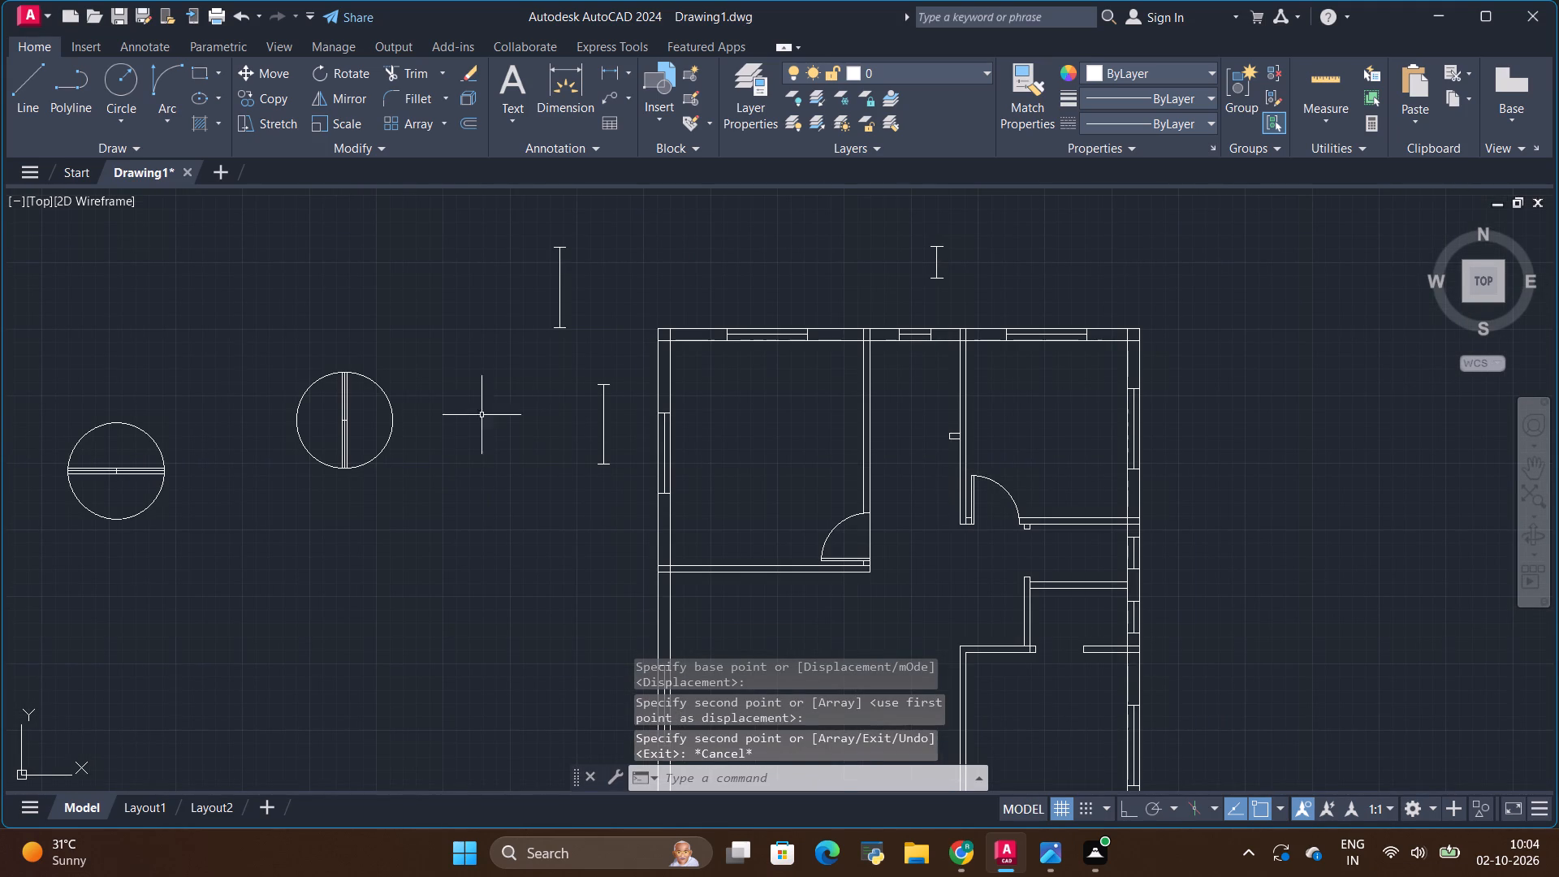
scroll(84, 465, "up", 2)
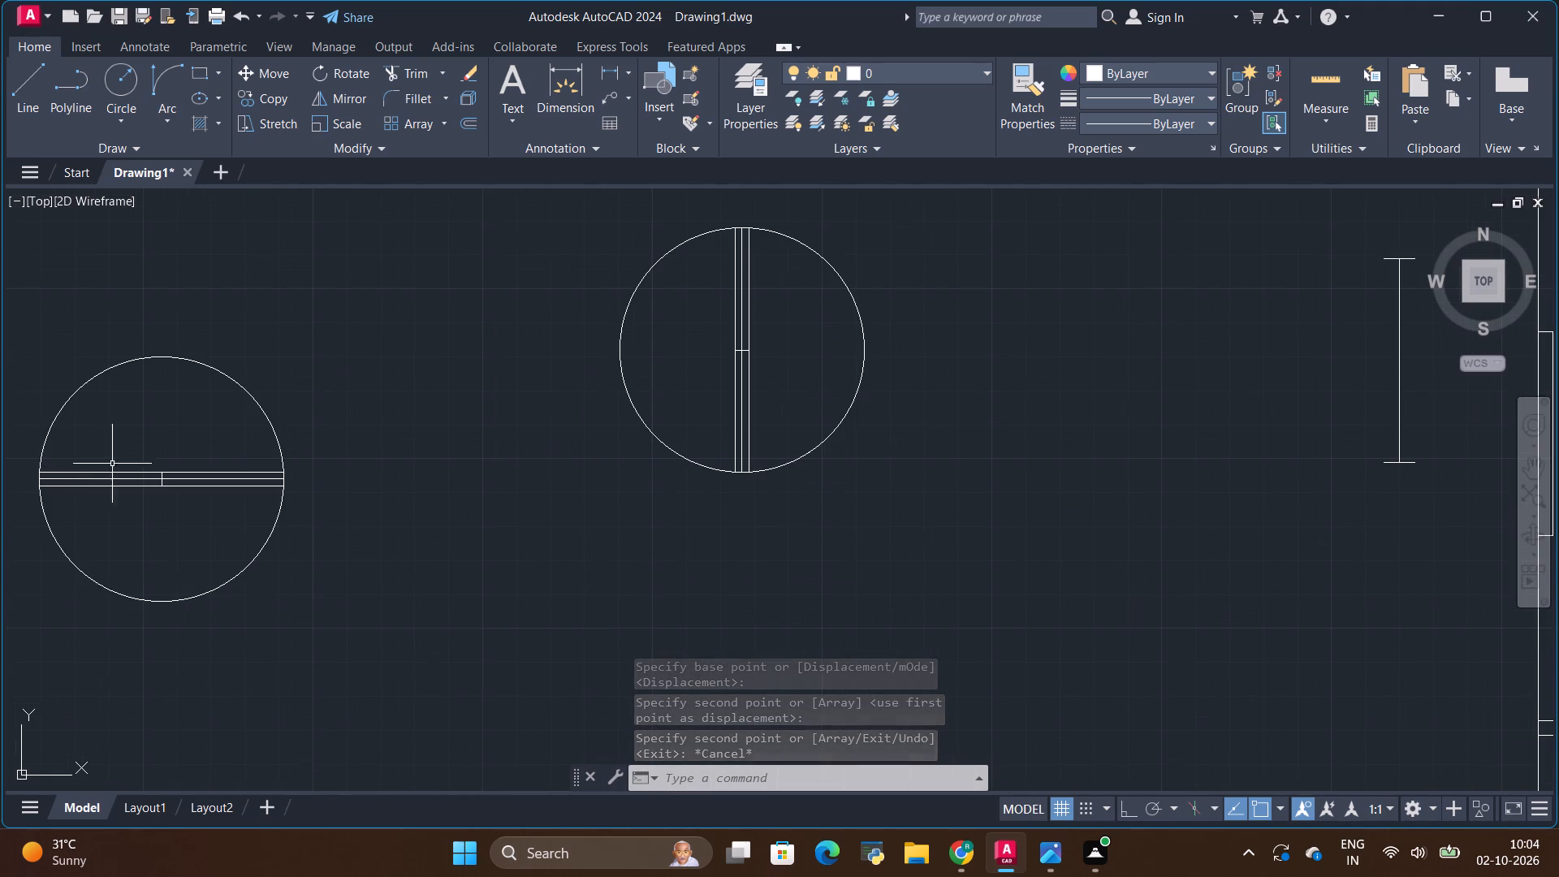
scroll(141, 490, "up", 2)
left_click(210, 482)
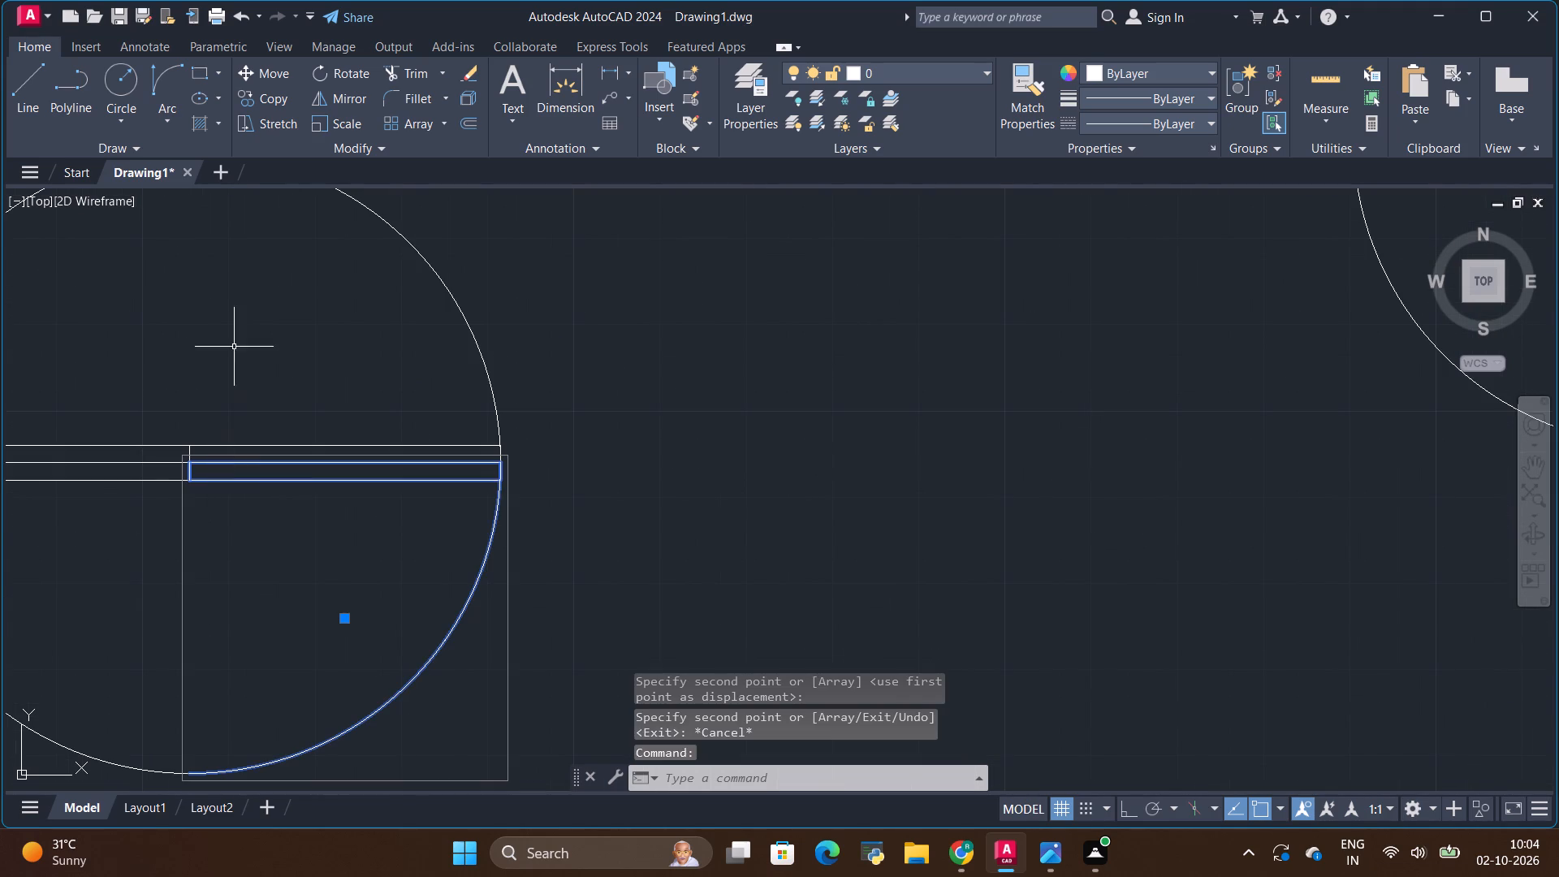
left_click(261, 94)
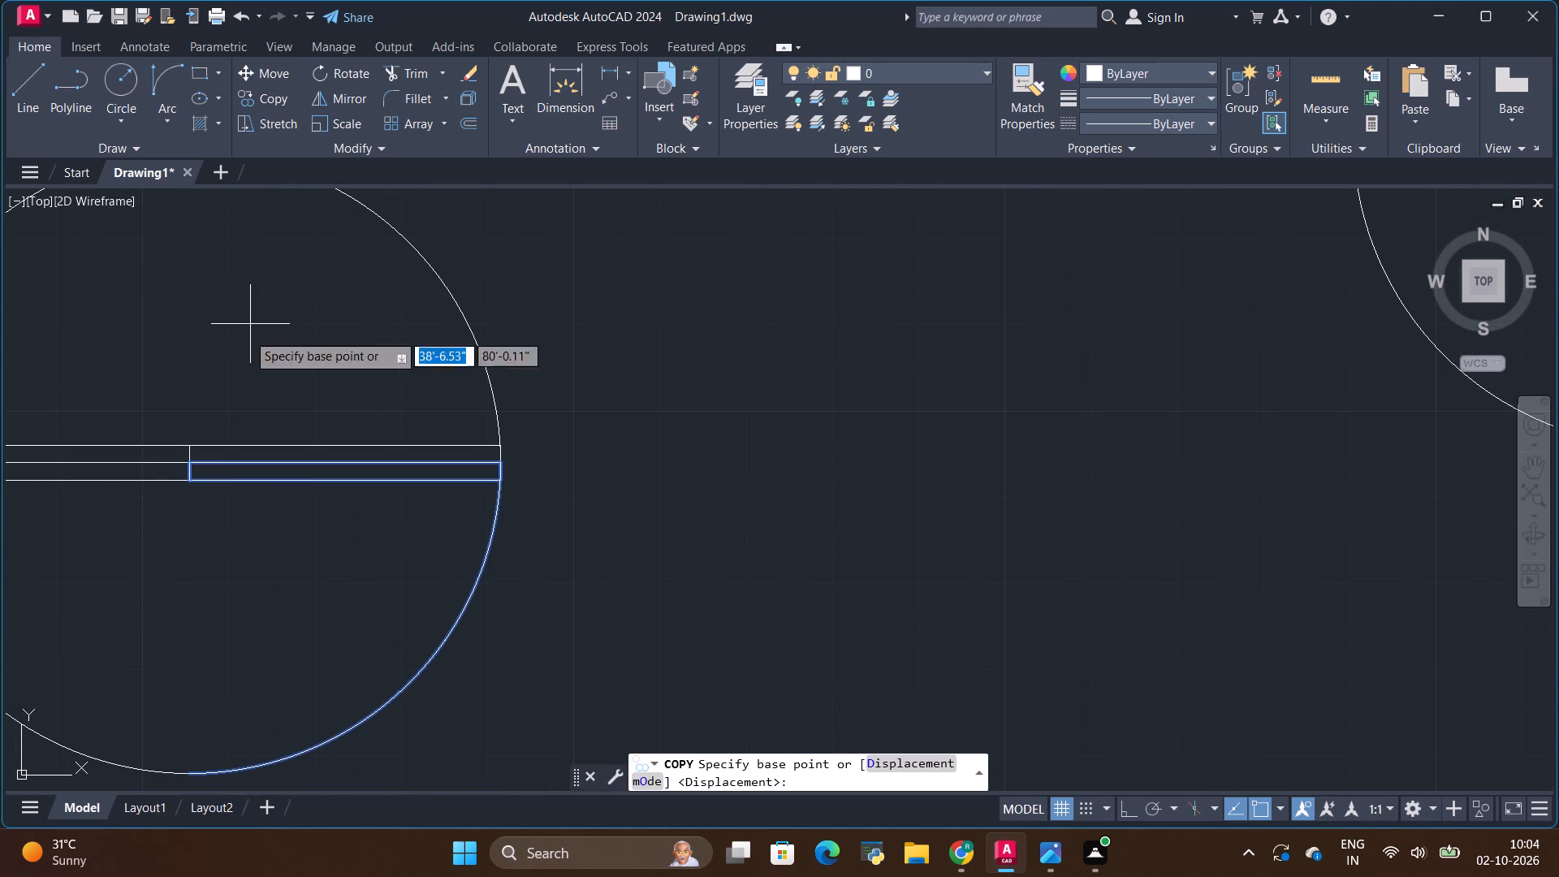
left_click(196, 462)
scroll(607, 460, "down", 3)
scroll(460, 424, "down", 1)
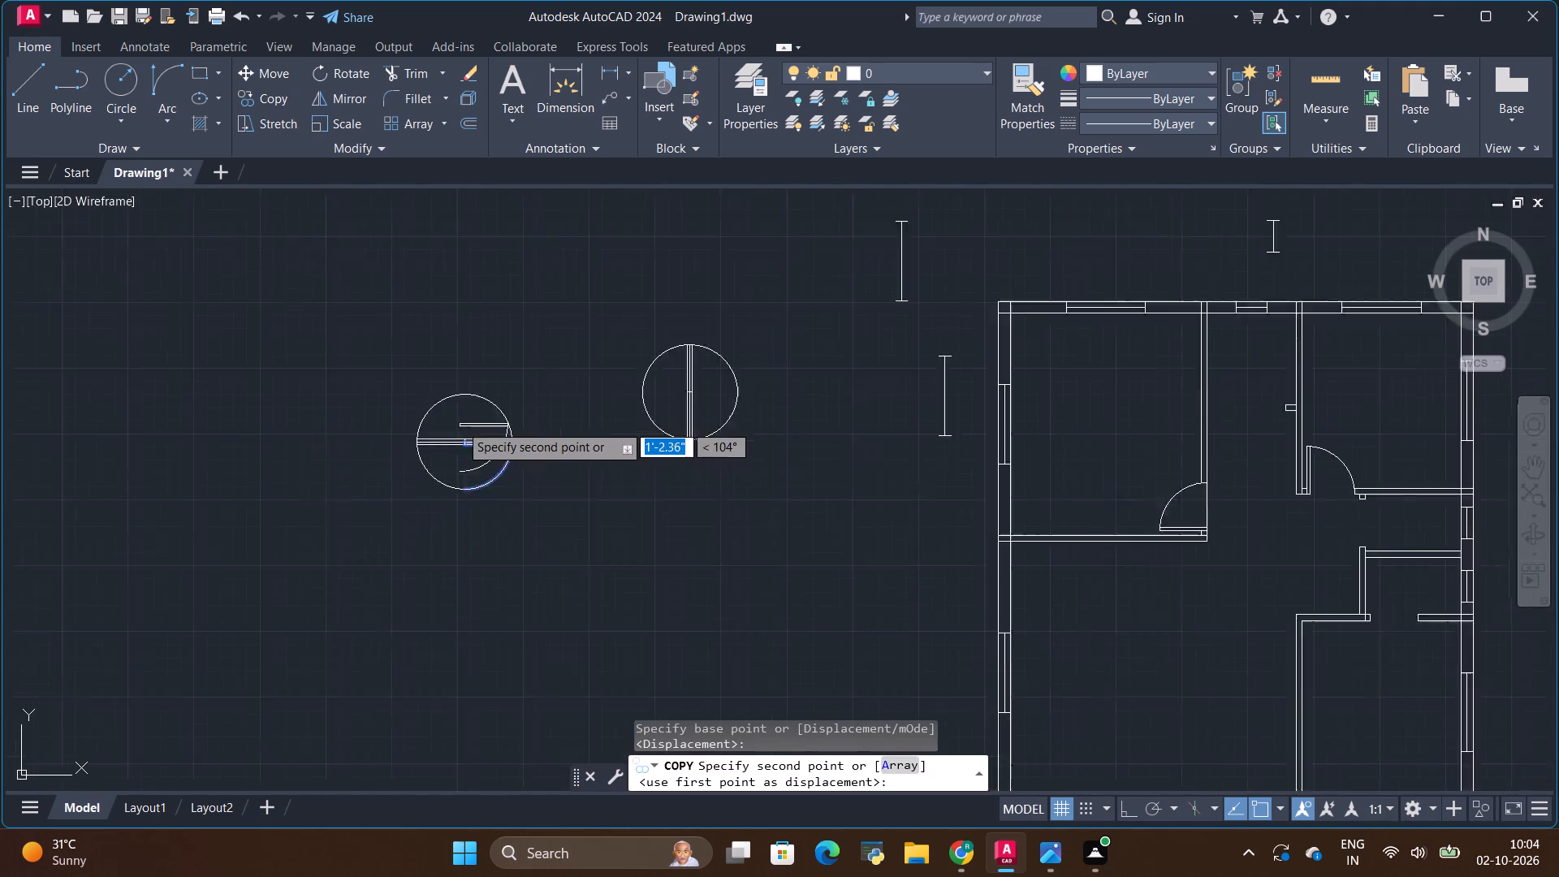
scroll(460, 424, "down", 1)
scroll(1026, 529, "up", 2)
scroll(1010, 404, "up", 1)
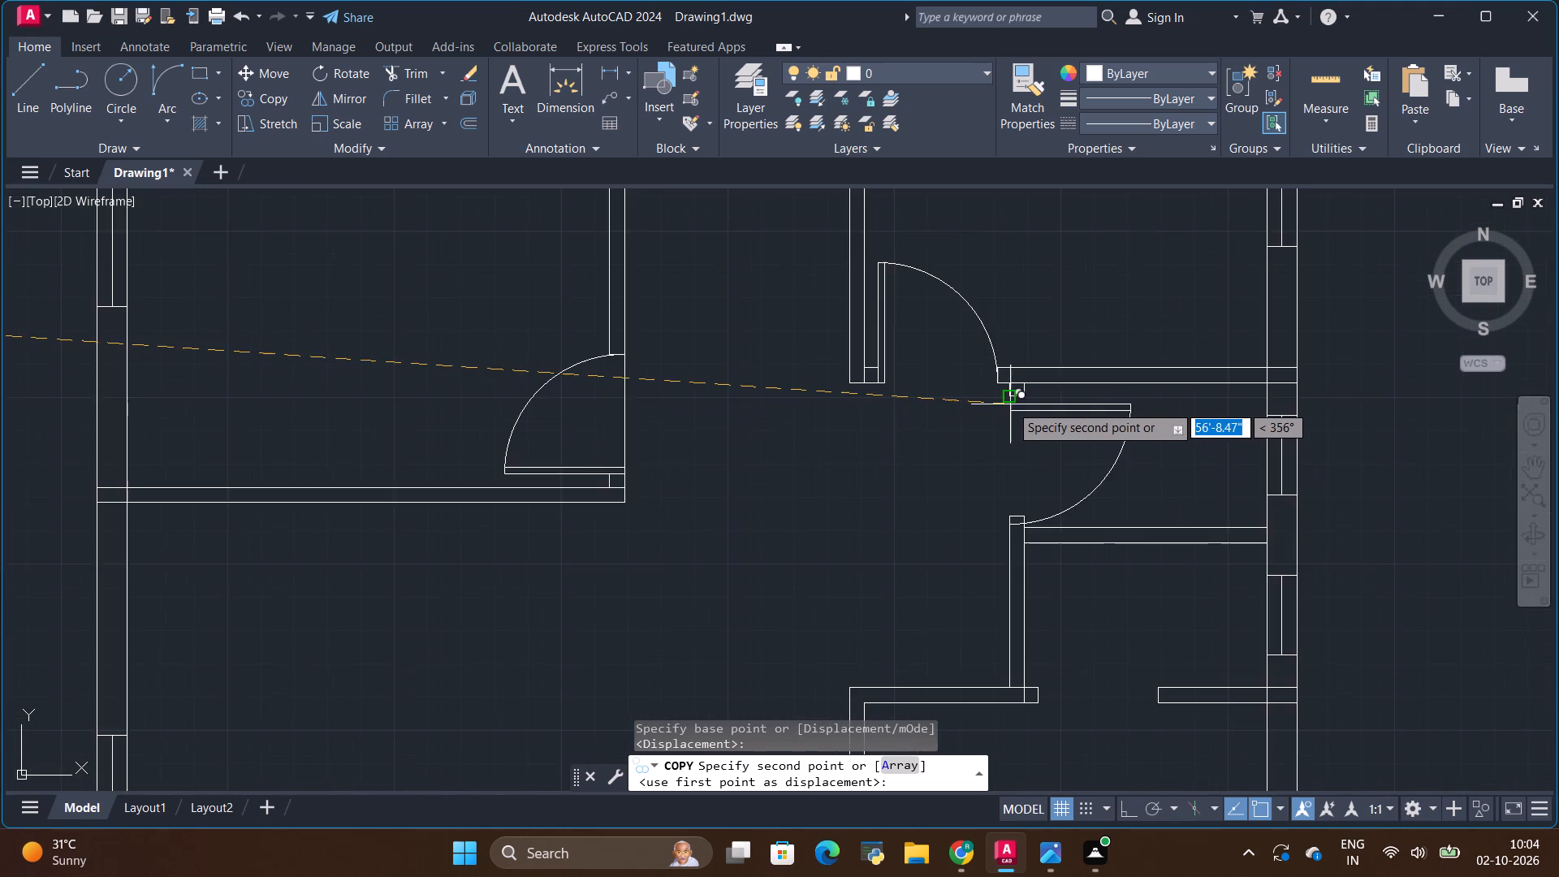
scroll(1009, 404, "up", 1)
left_click(1006, 392)
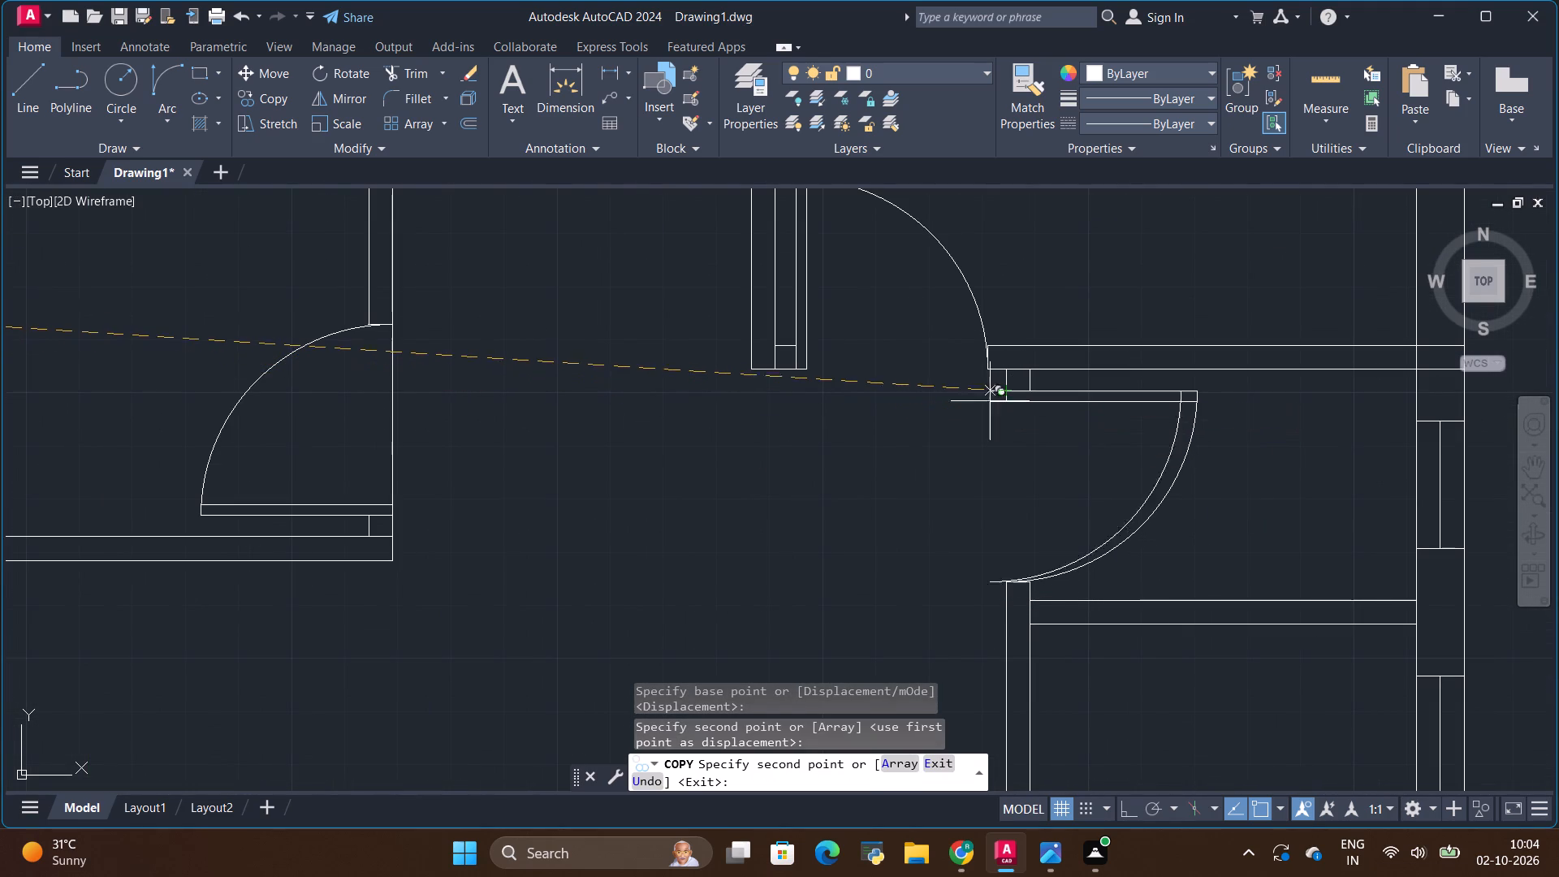
key("Escape")
Draw a short vertical line across the lower-right bedroom's top wall, from its inner left corner up to the outer wall line.
scroll(792, 385, "down", 2)
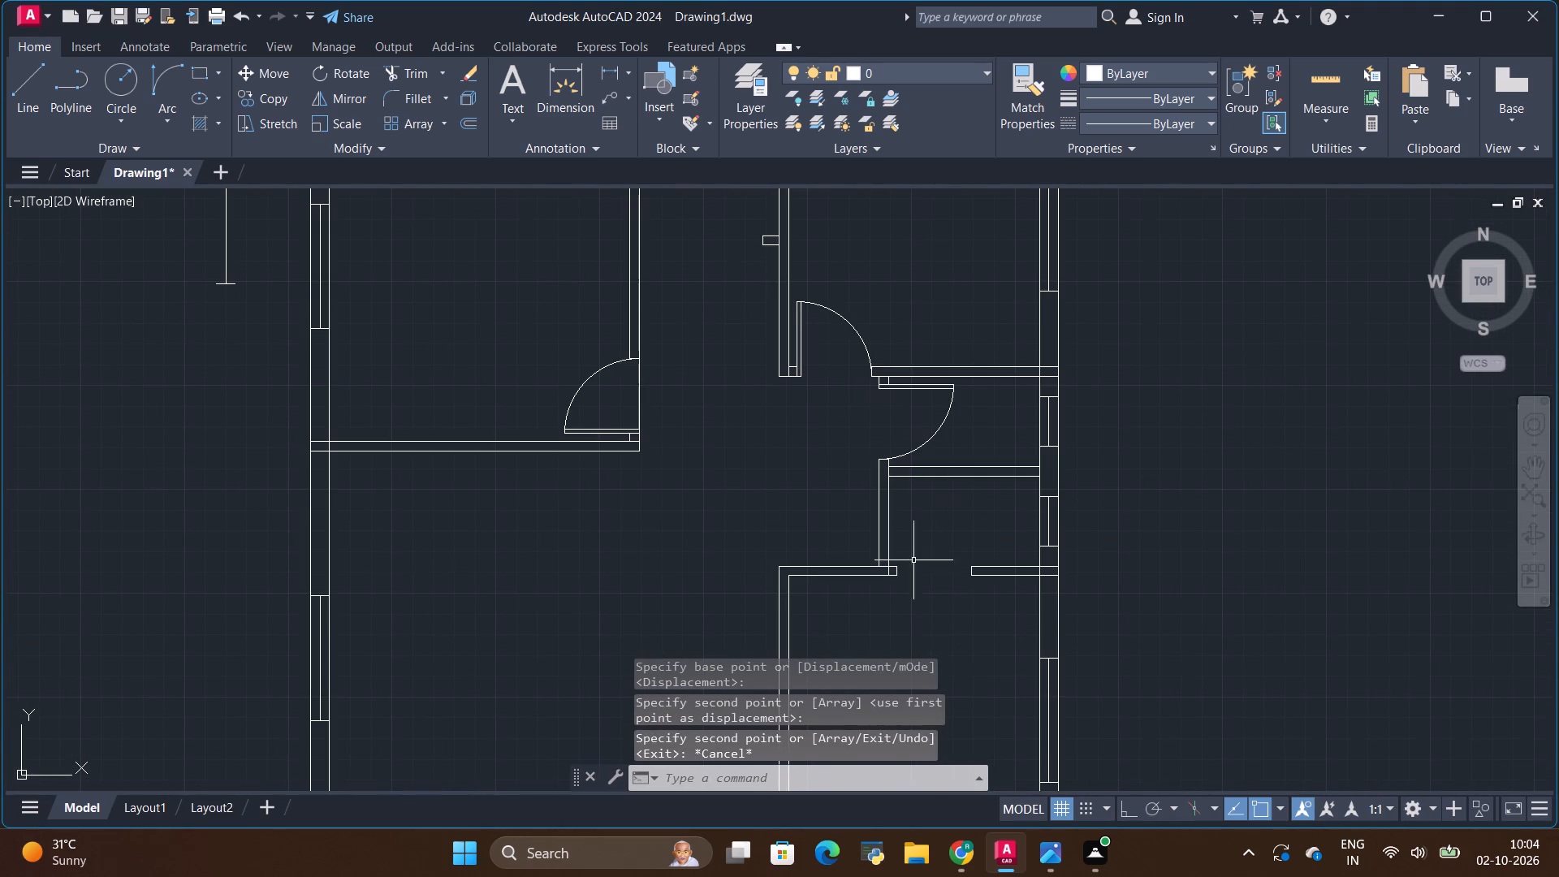
scroll(720, 456, "down", 2)
scroll(708, 451, "up", 2)
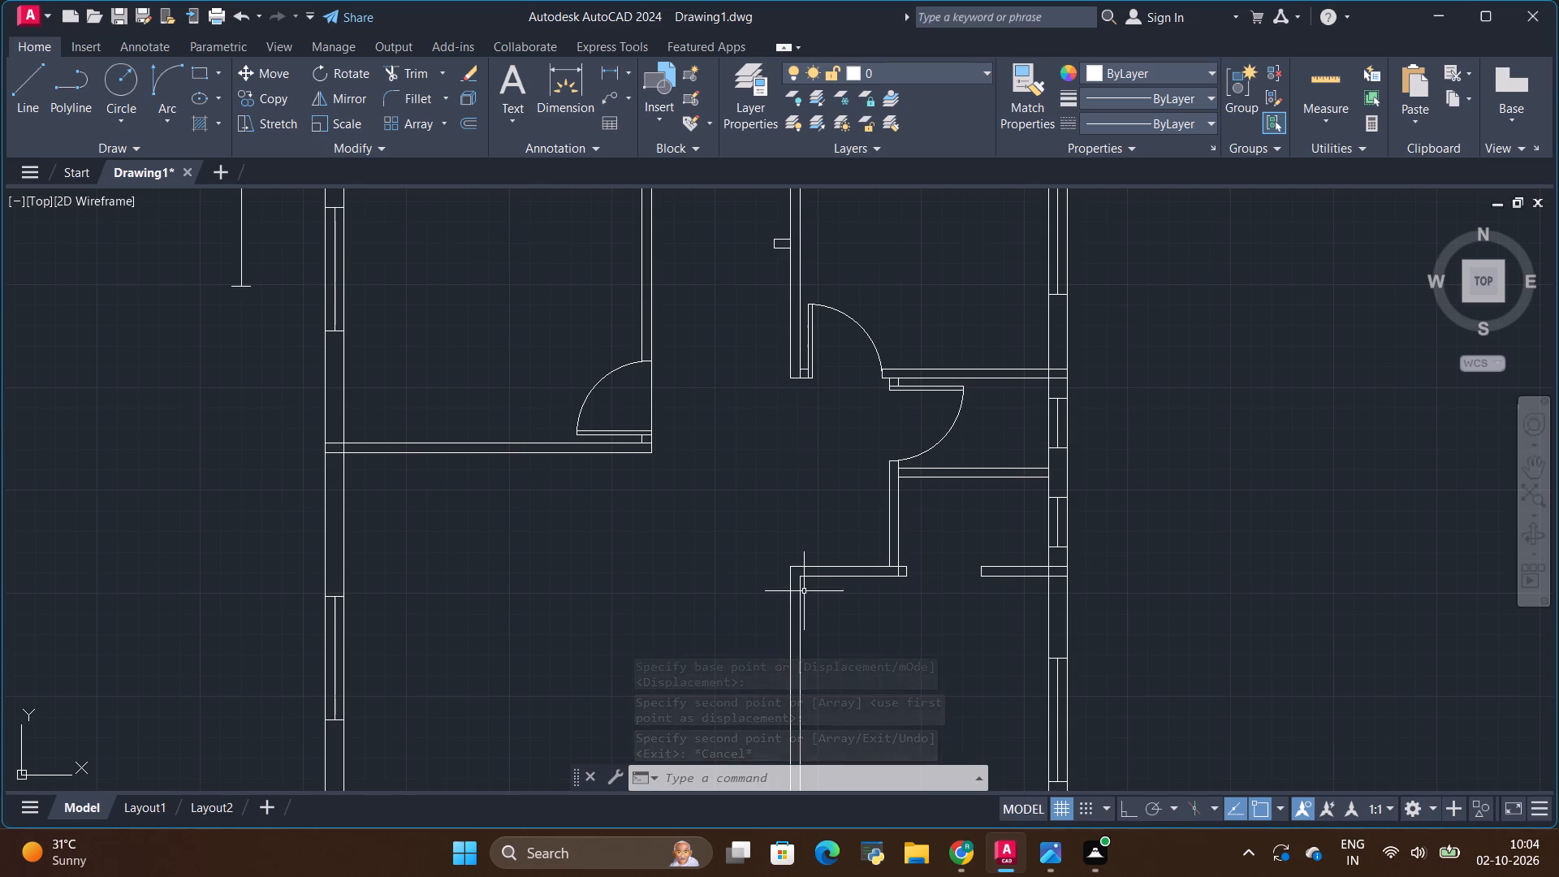
left_click(16, 89)
scroll(804, 608, "up", 2)
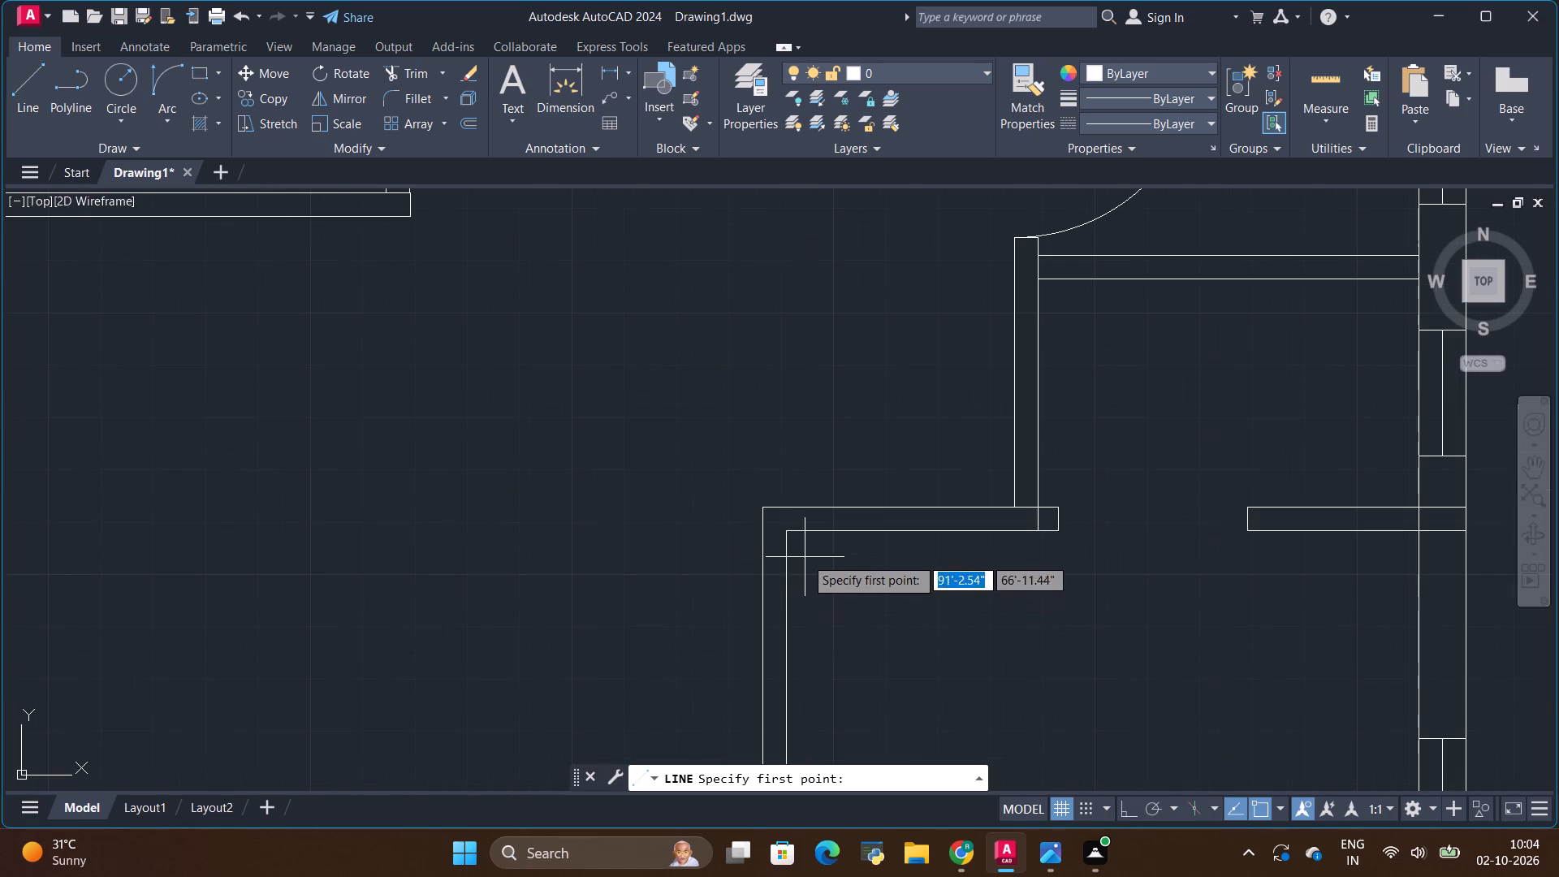
left_click(785, 537)
left_click(783, 512)
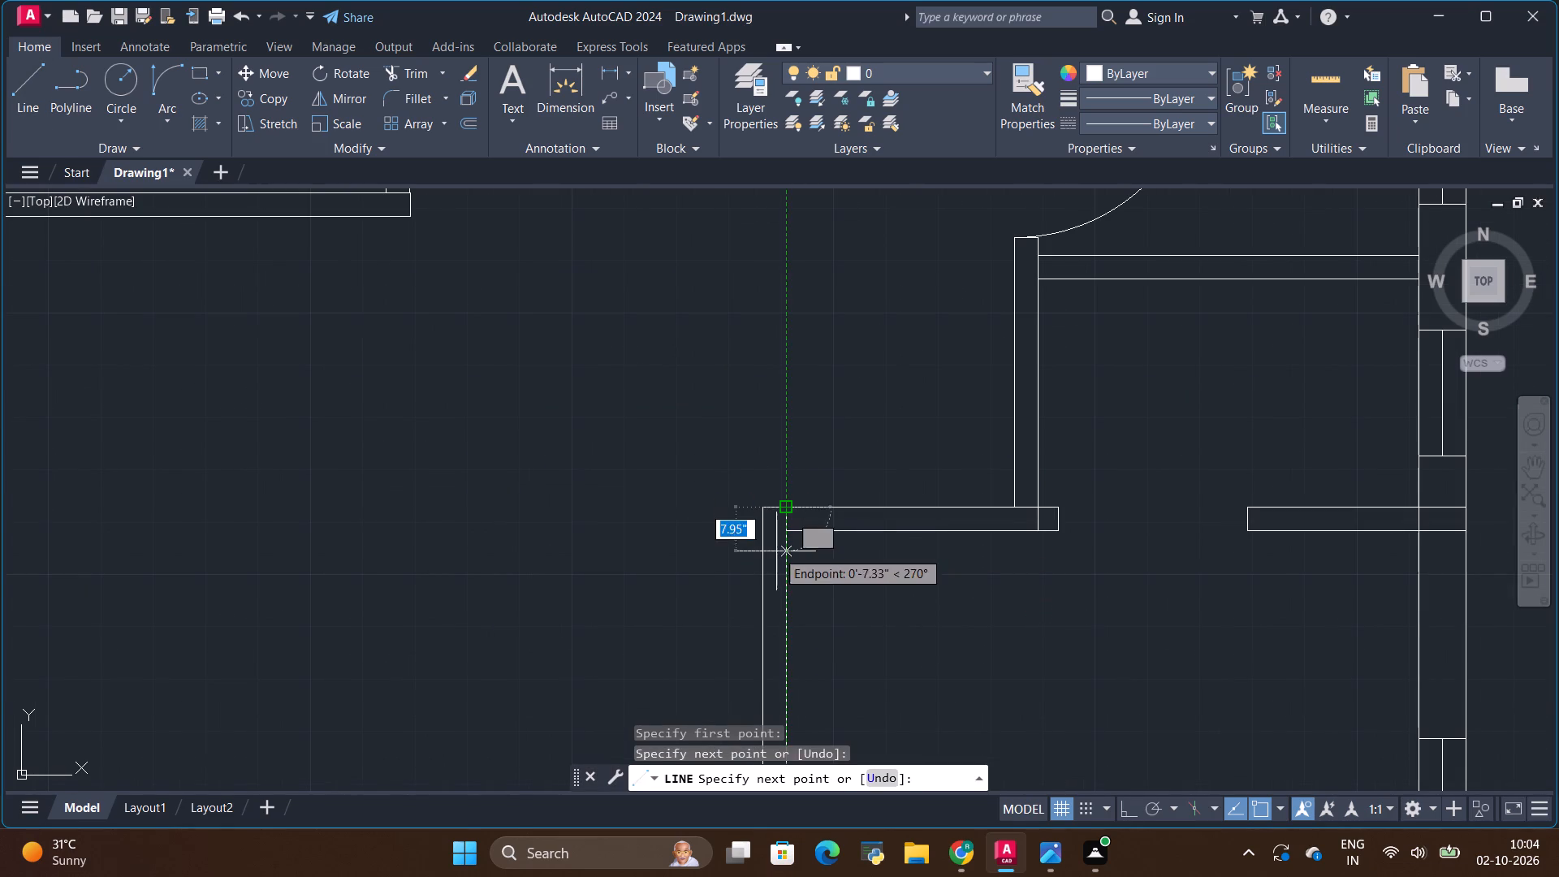
key("space")
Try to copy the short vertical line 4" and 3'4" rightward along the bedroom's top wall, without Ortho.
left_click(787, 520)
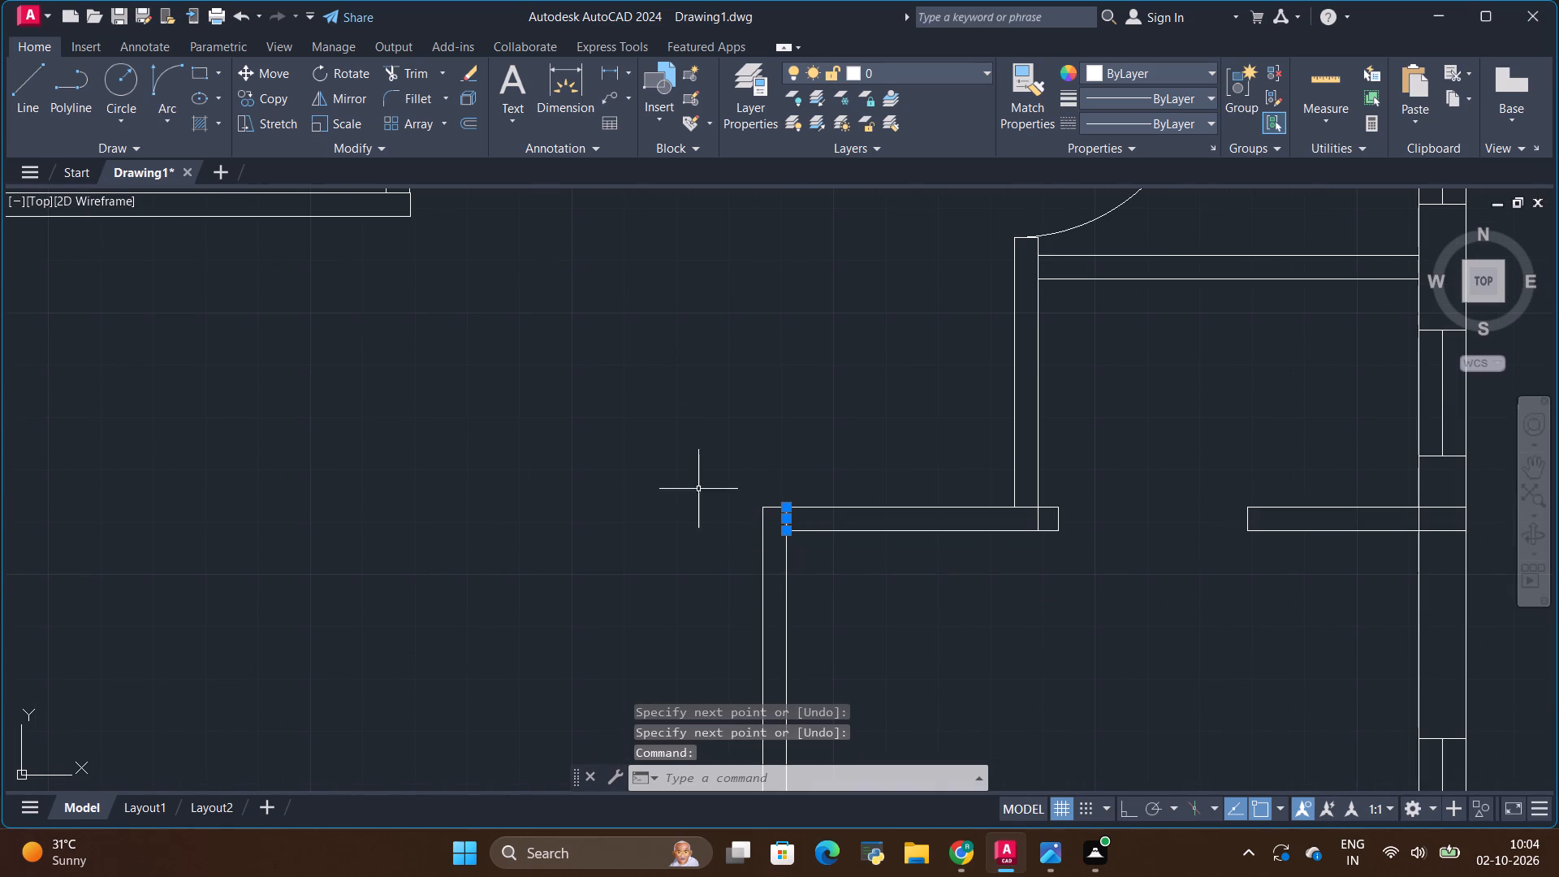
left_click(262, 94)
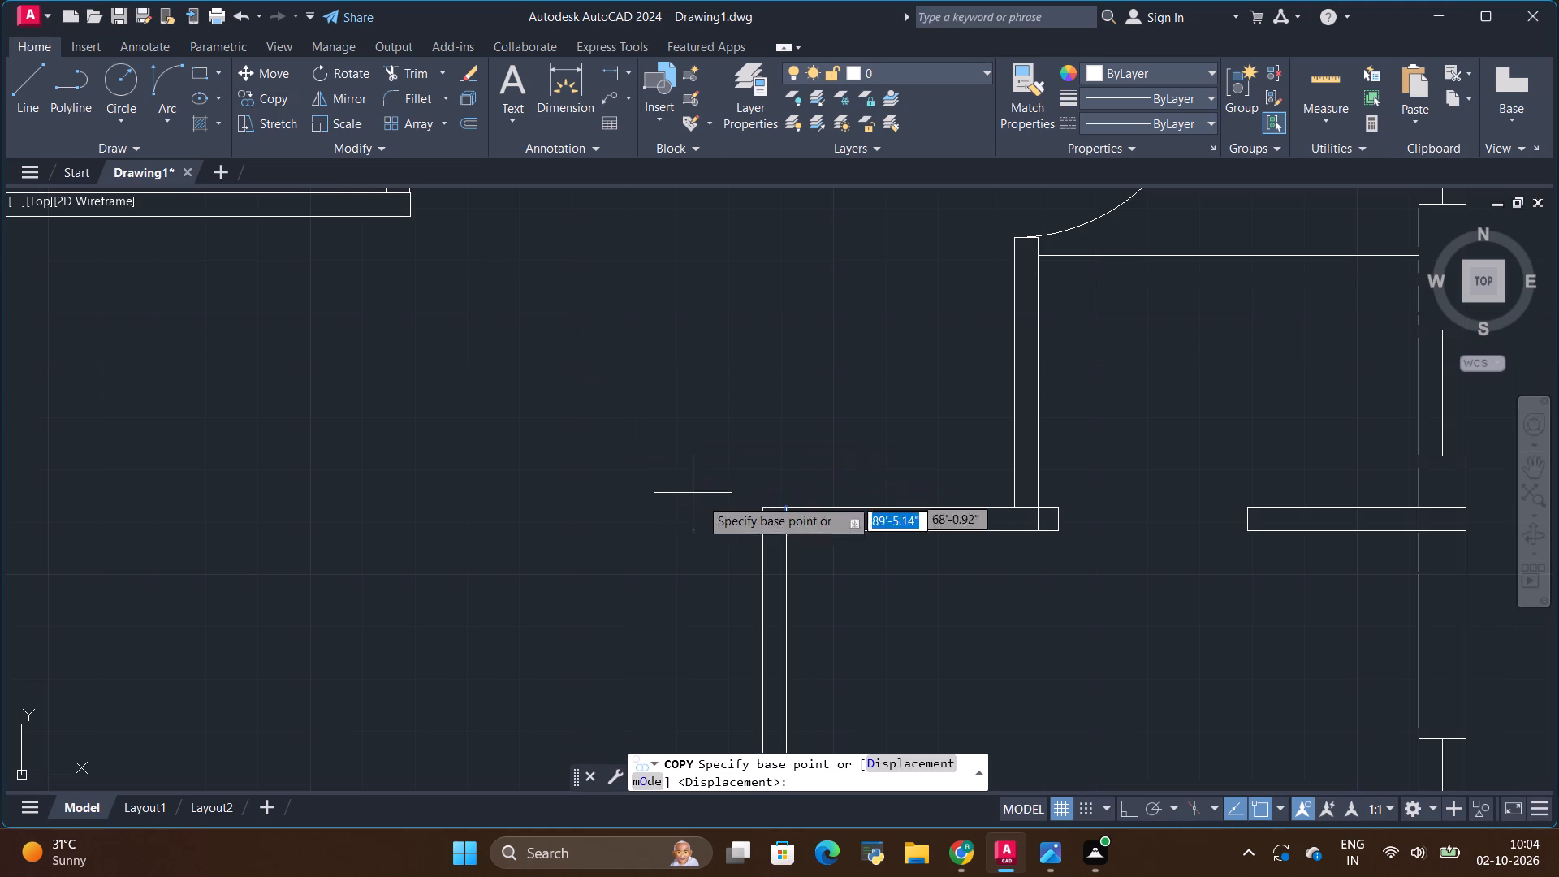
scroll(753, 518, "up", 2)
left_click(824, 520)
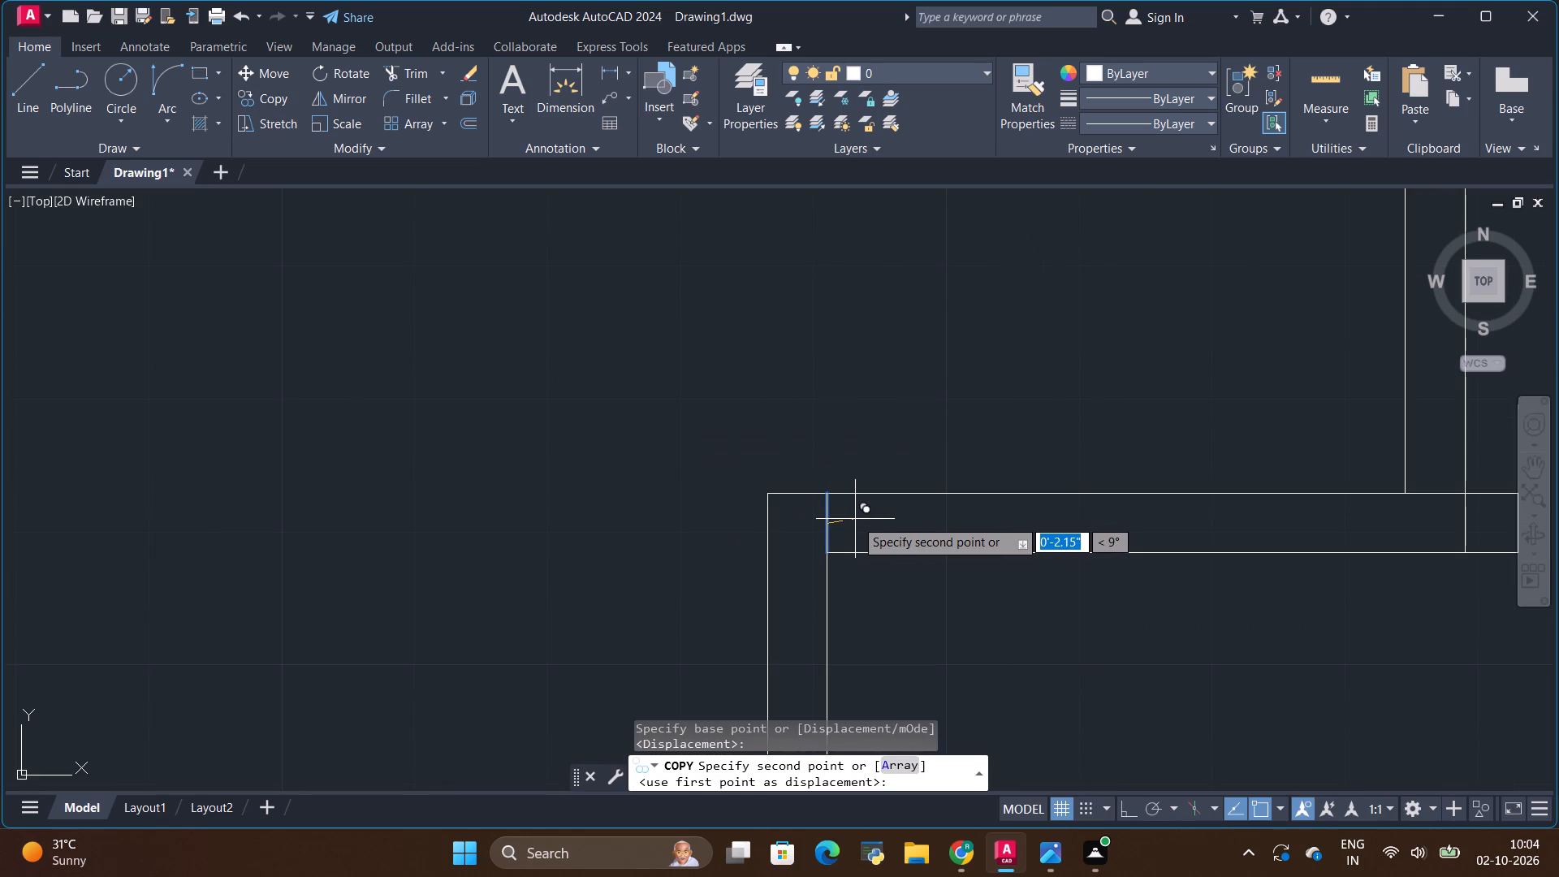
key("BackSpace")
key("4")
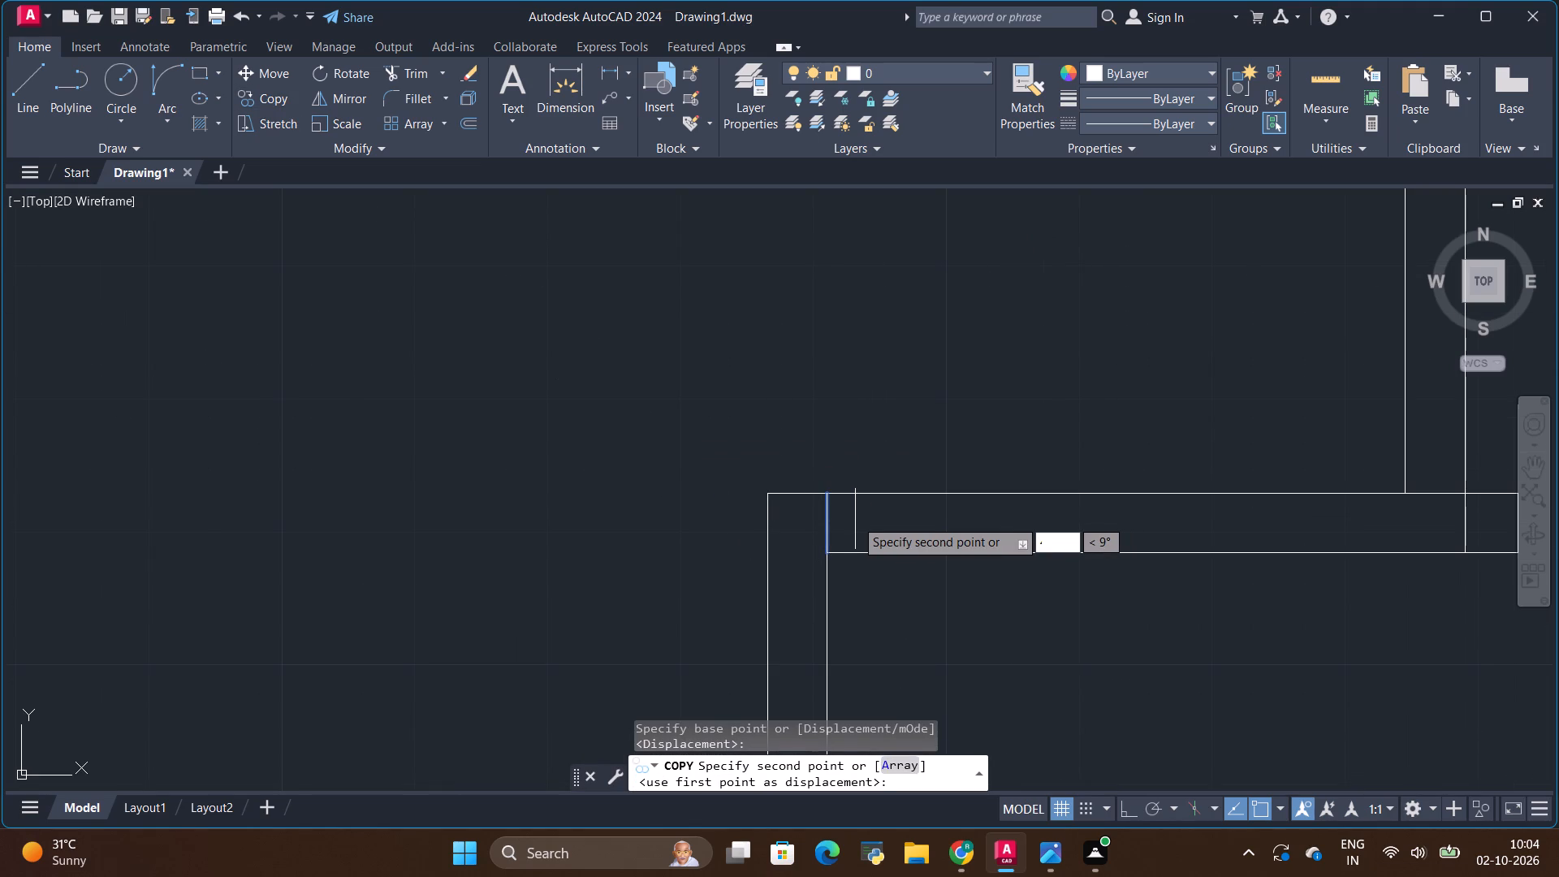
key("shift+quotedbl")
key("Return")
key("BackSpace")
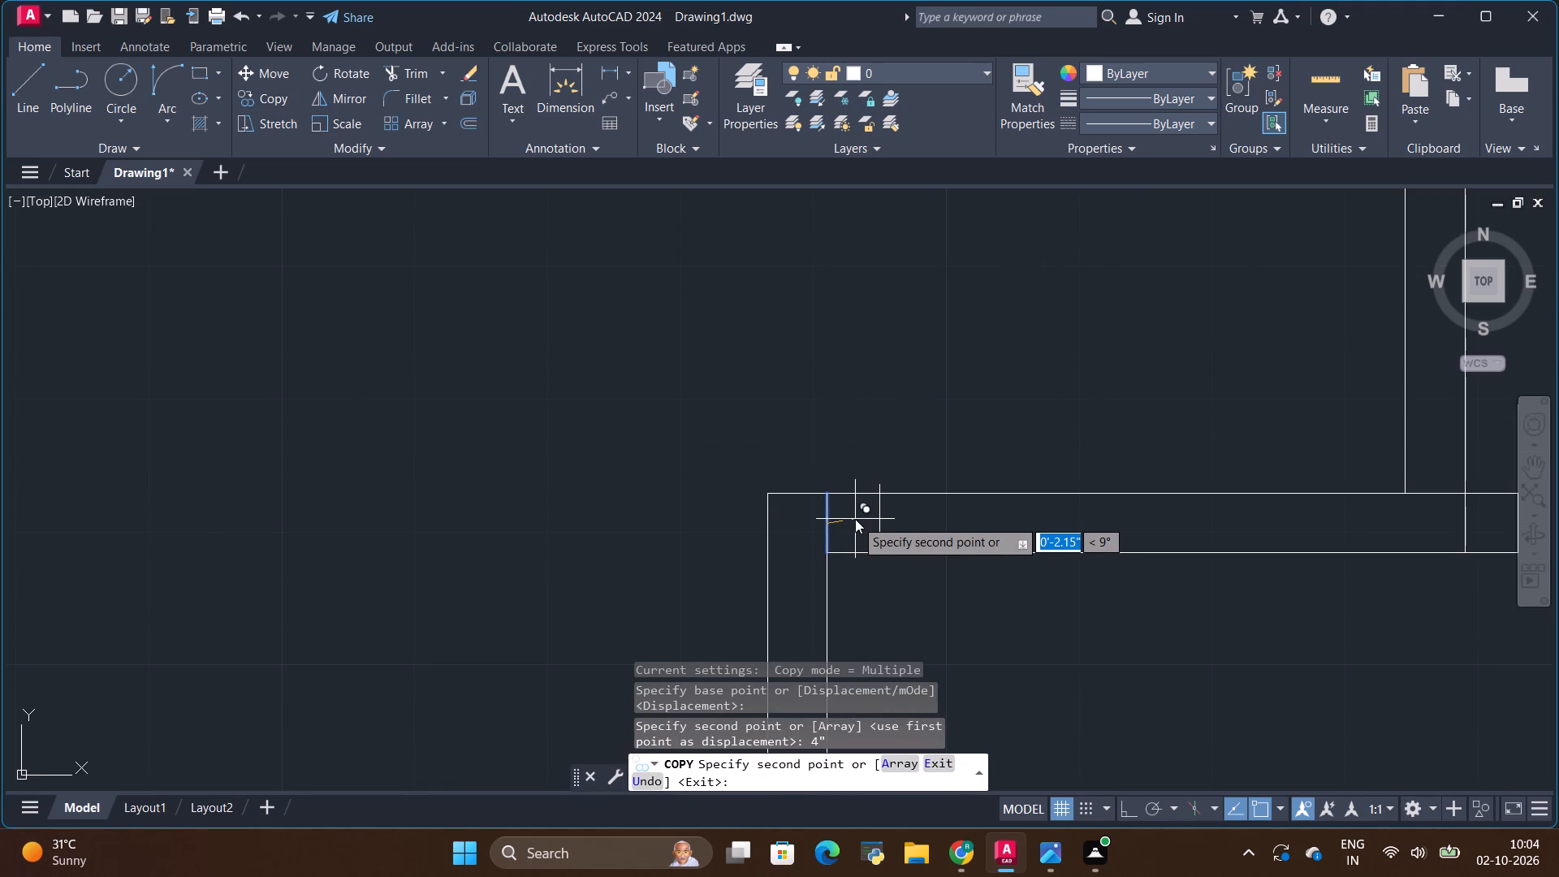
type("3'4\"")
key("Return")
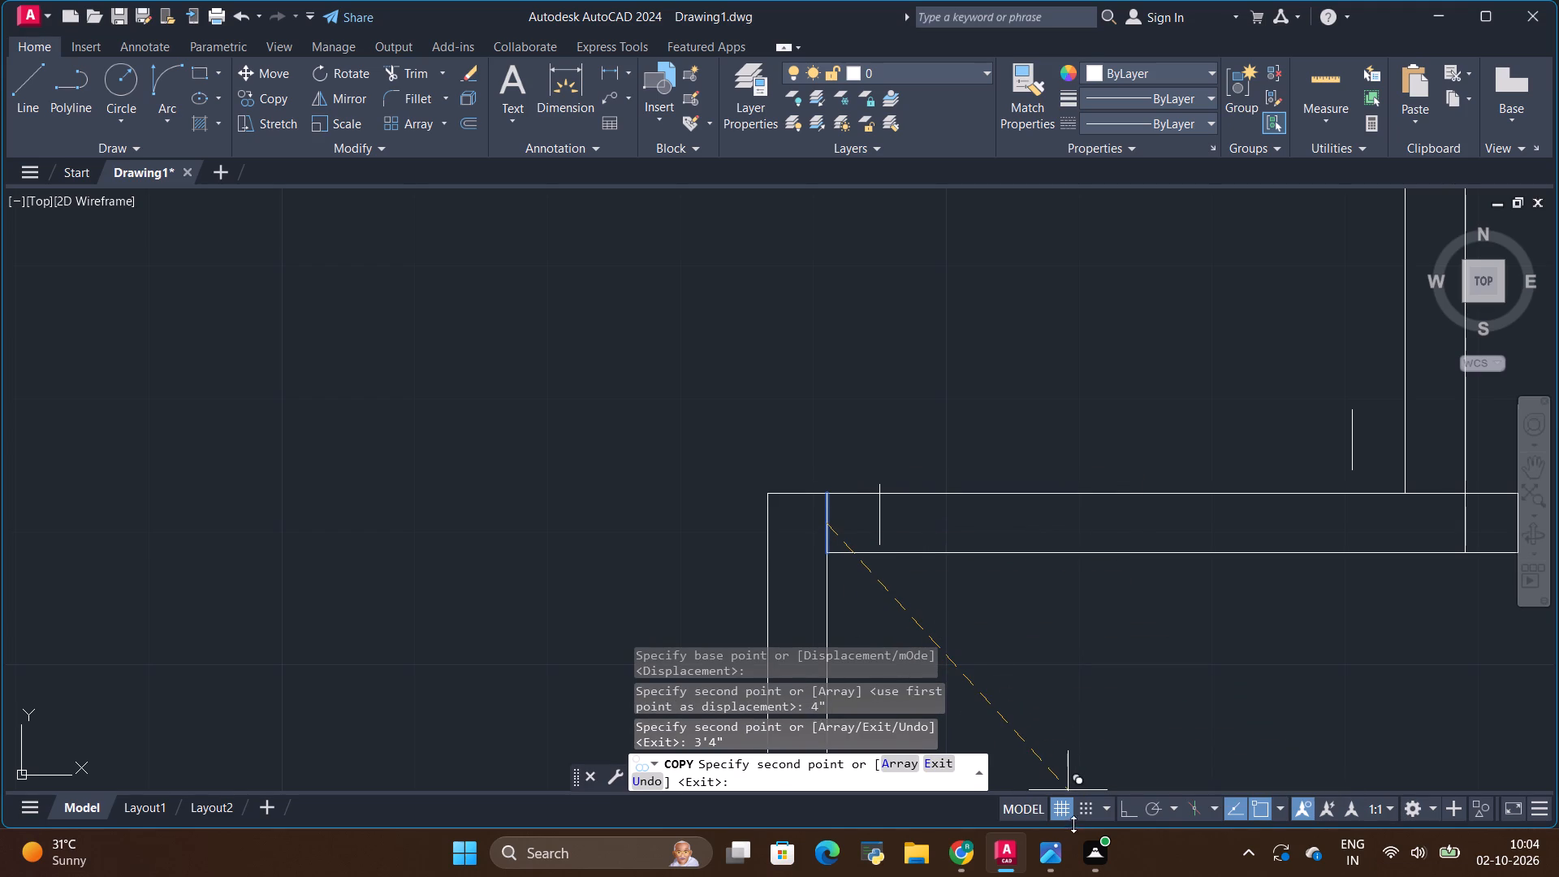
With Ortho on, copy the short vertical line horizontally along the wall at 4" and 3'4" as door jambs.
left_click(1119, 817)
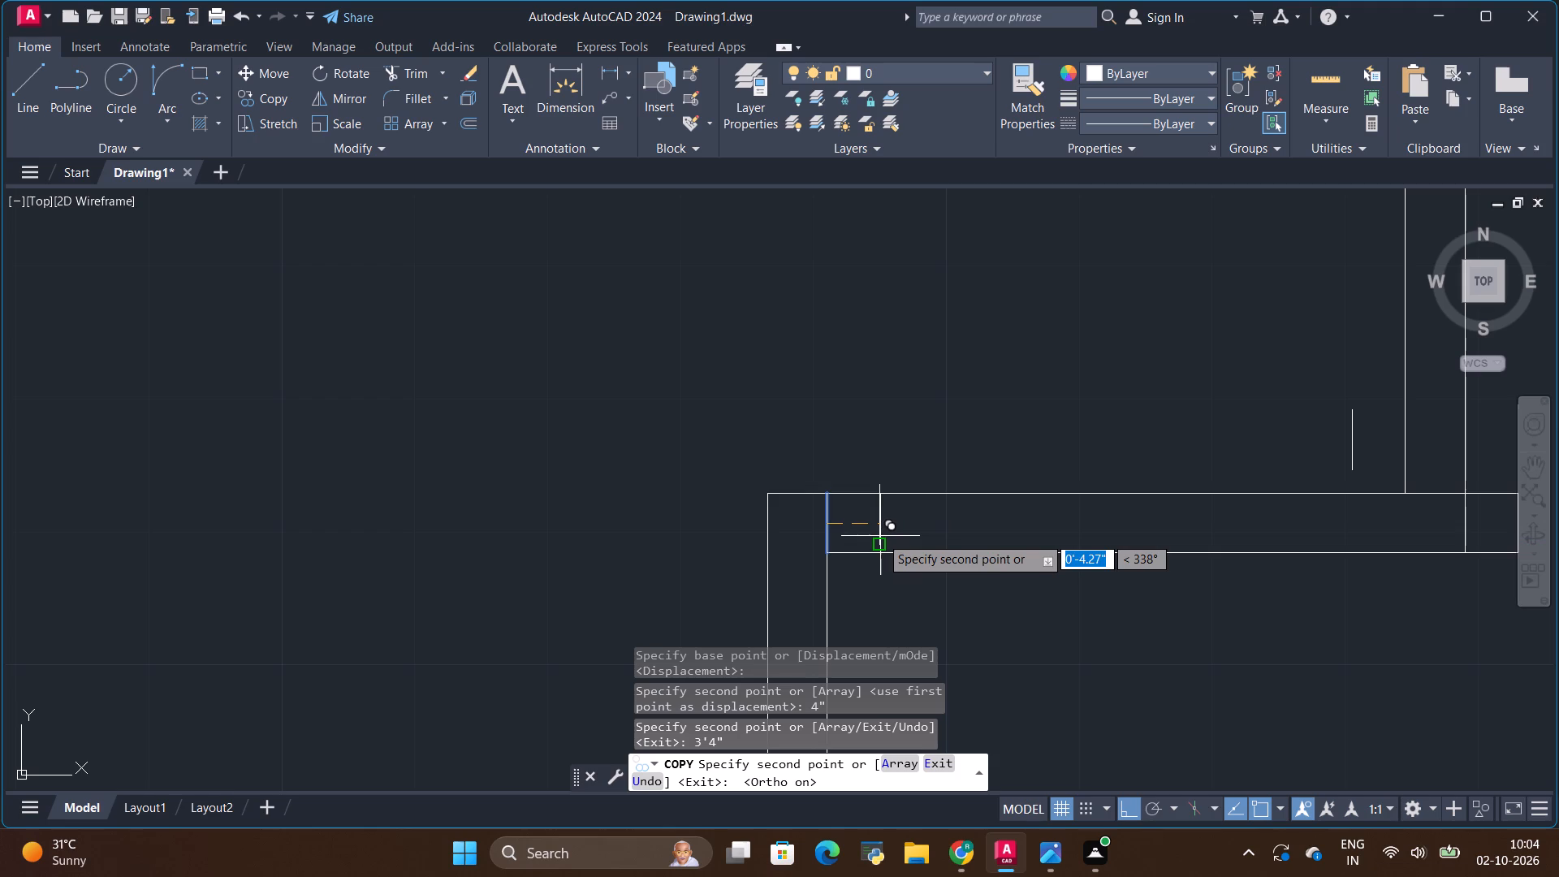
key("BackSpace")
key("4")
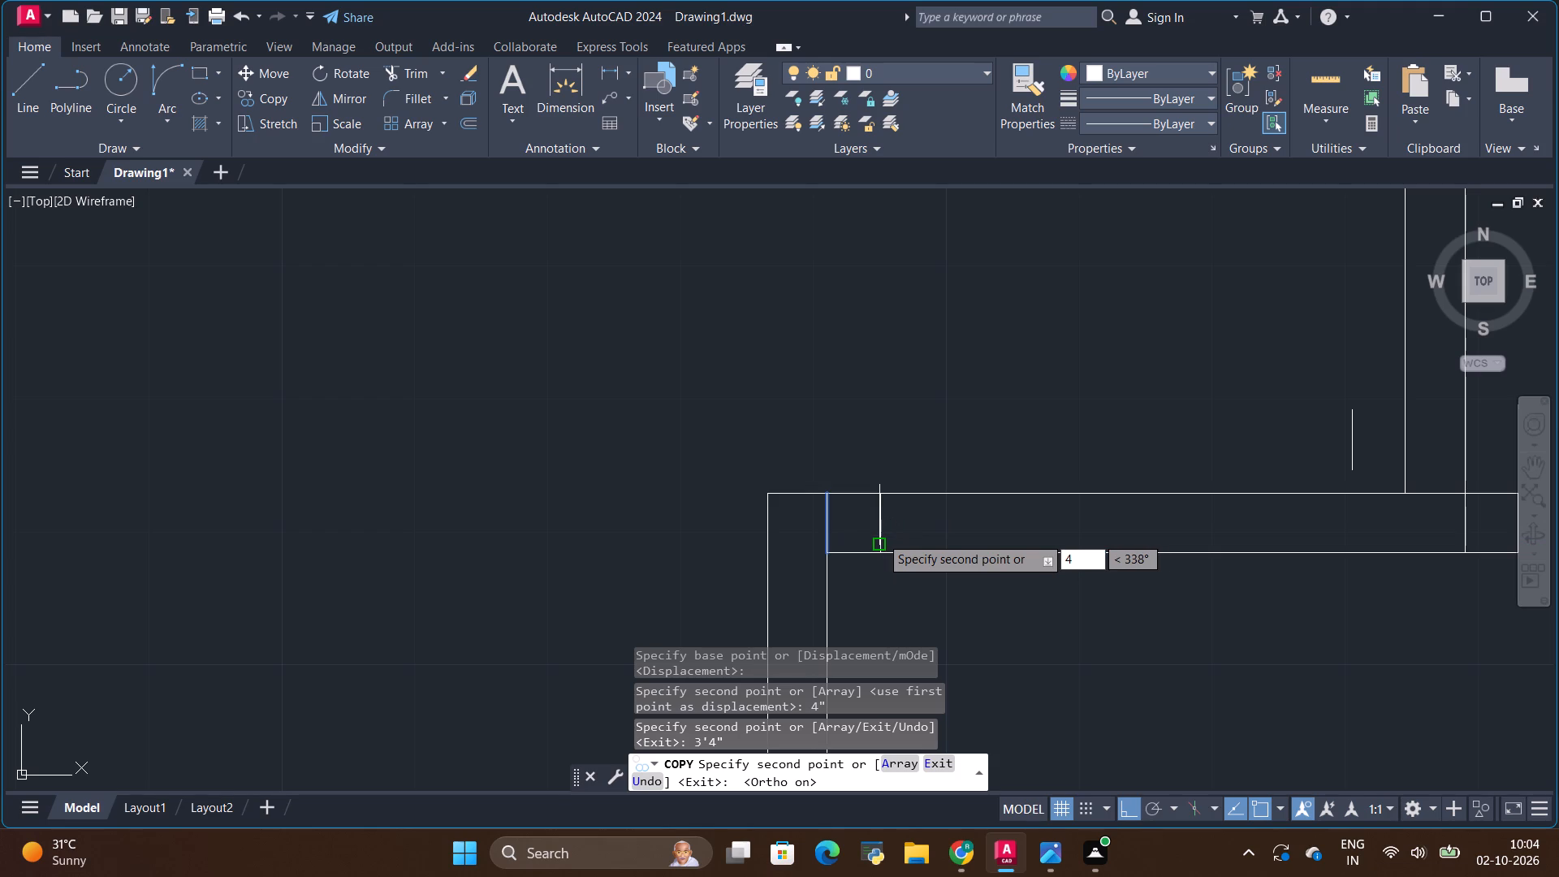
key("shift+quotedbl")
key("Return")
key("BackSpace")
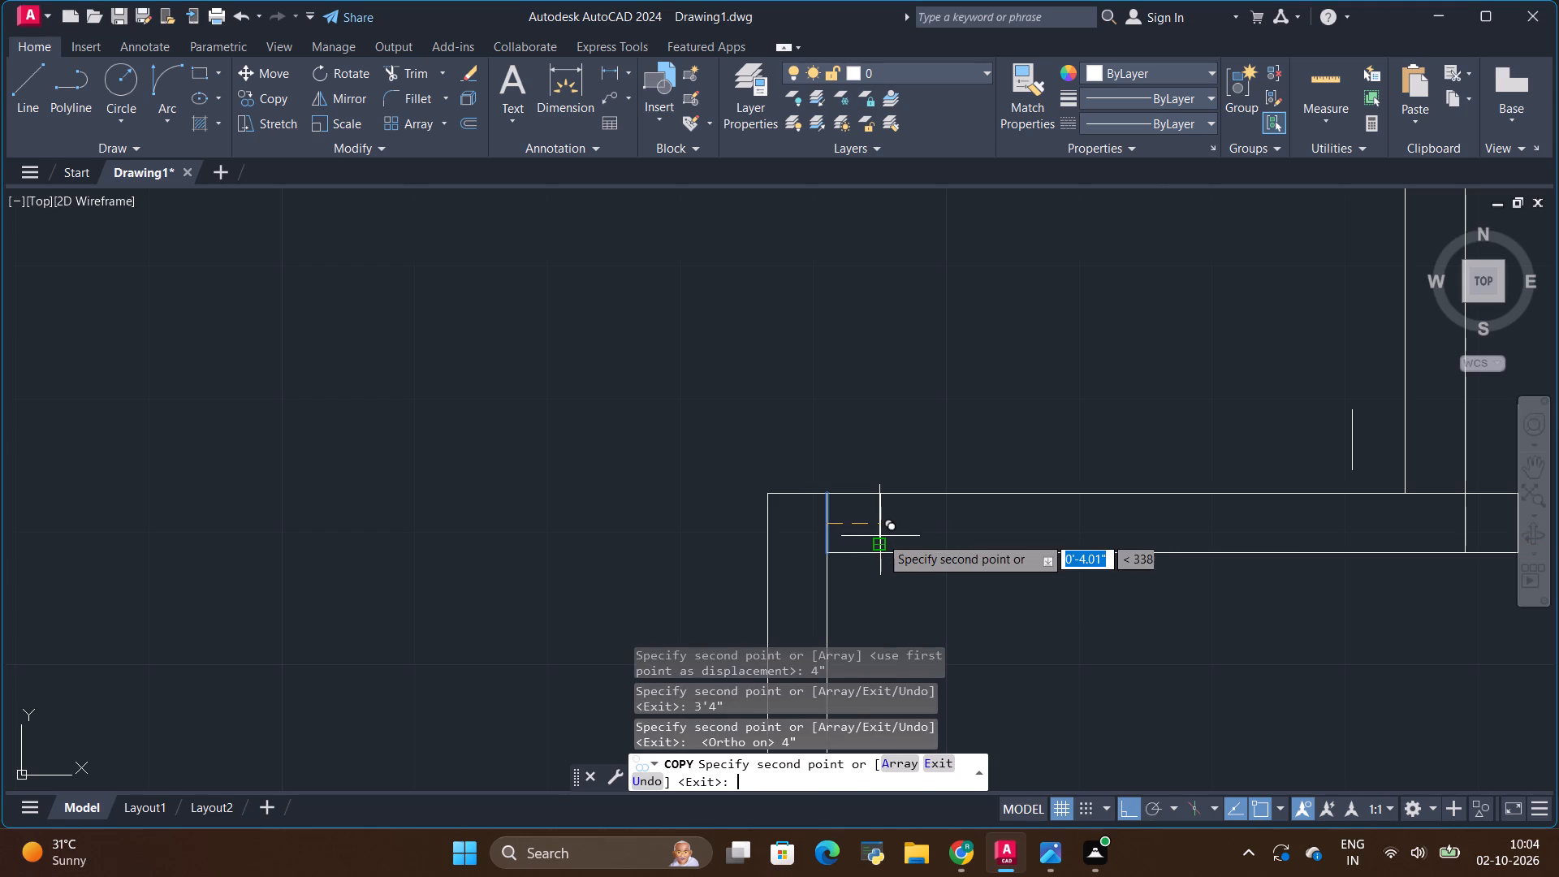
type("3'4\"")
key("Return")
key("Escape")
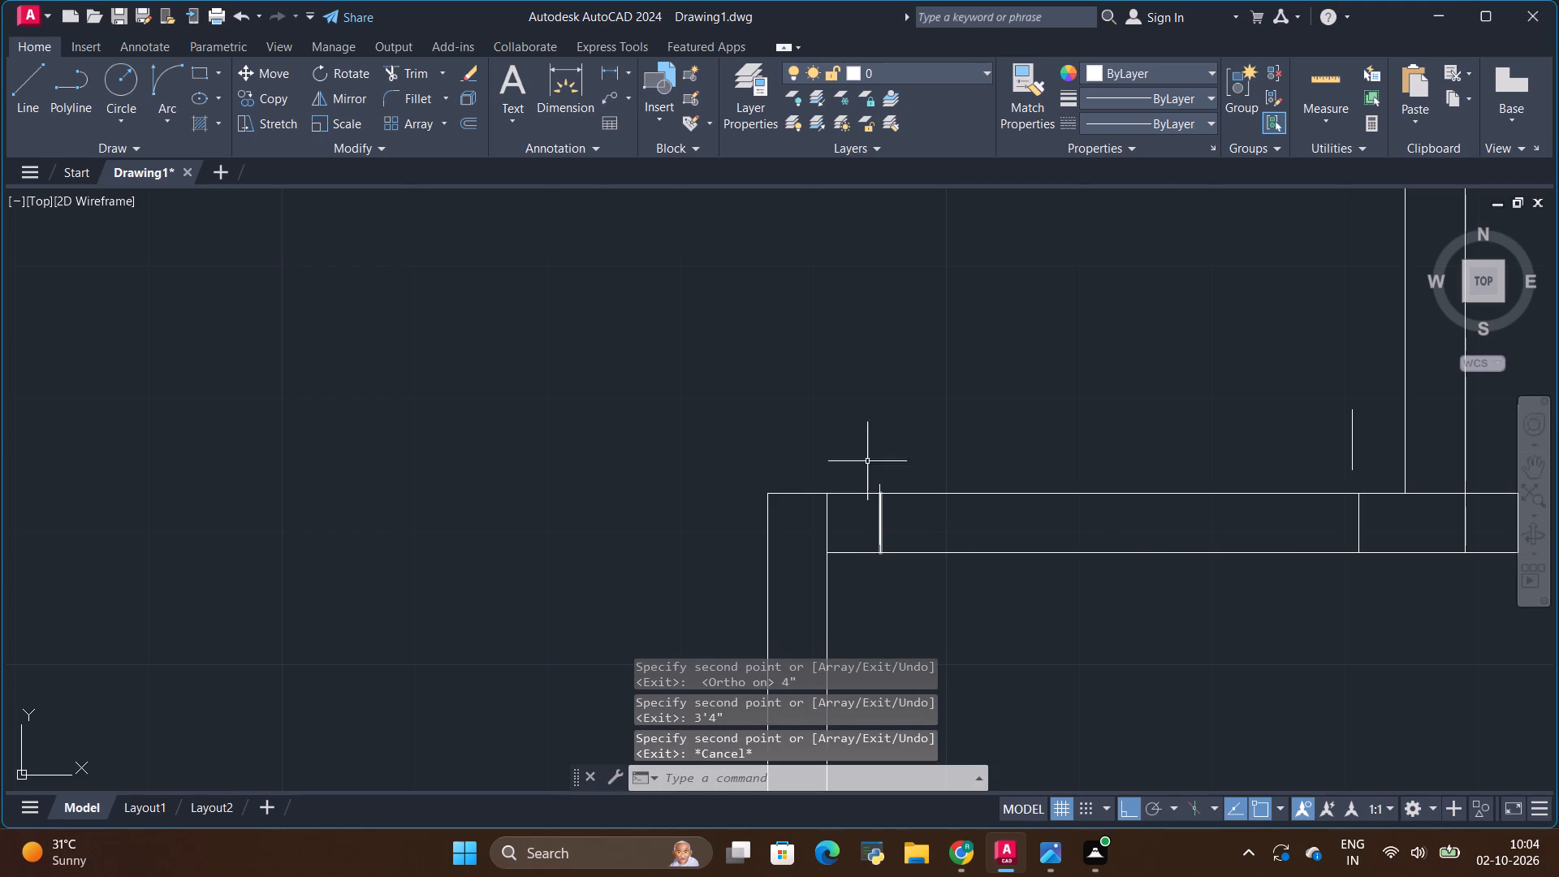
Trim away the two misaligned stray copies of the short line beside the left and right door jambs.
left_click(422, 67)
scroll(858, 532, "up", 3)
scroll(929, 345, "up", 1)
left_click_drag(936, 377, 906, 378)
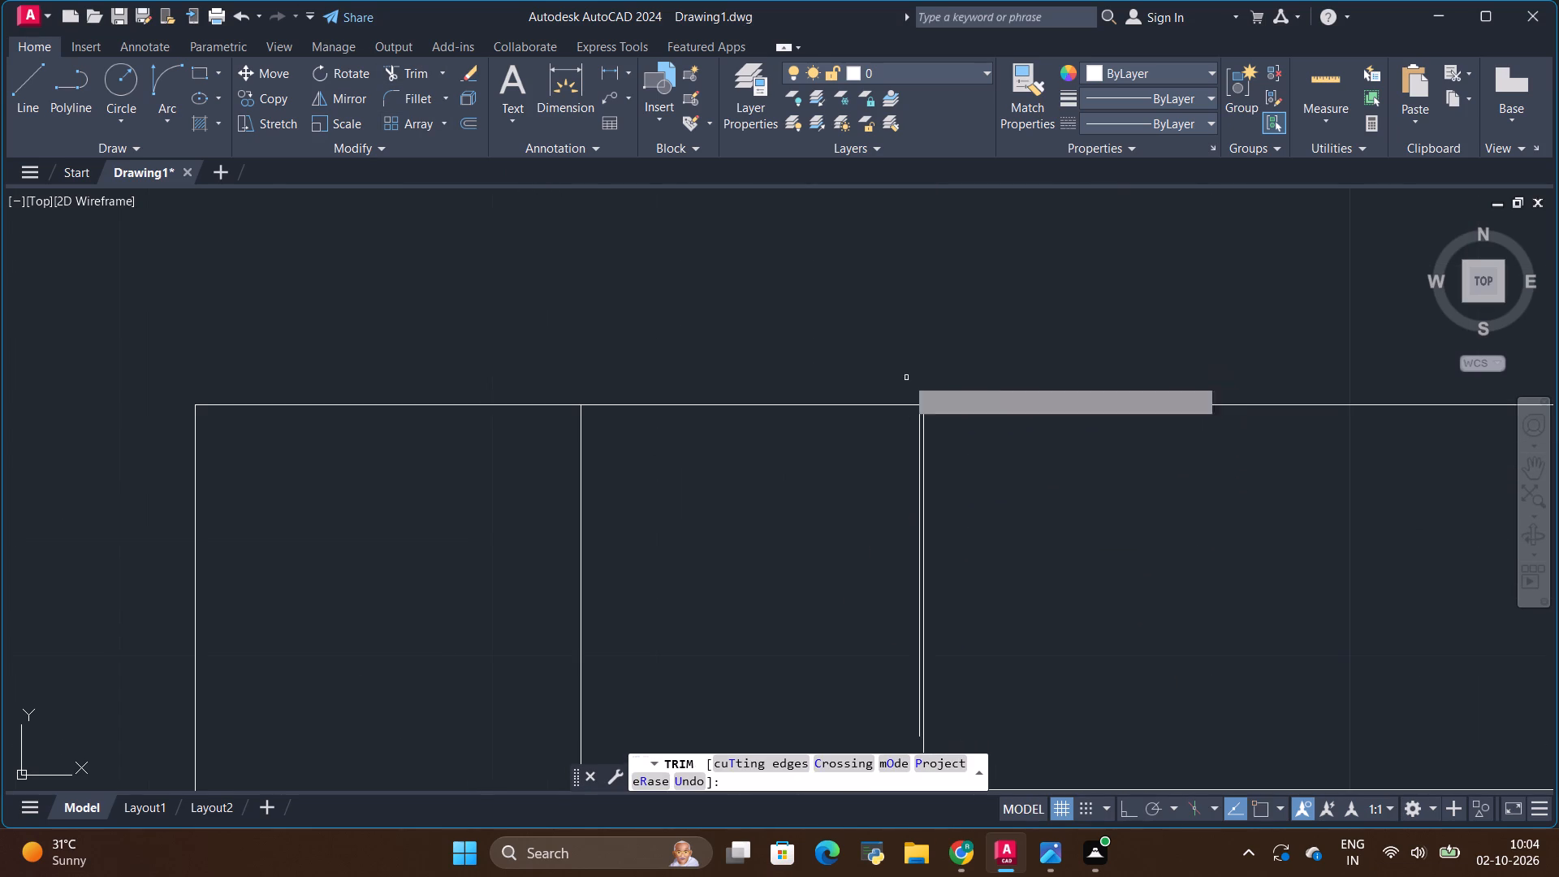
scroll(918, 465, "up", 4)
left_click_drag(906, 455, 881, 463)
scroll(745, 443, "down", 6)
scroll(867, 448, "down", 3)
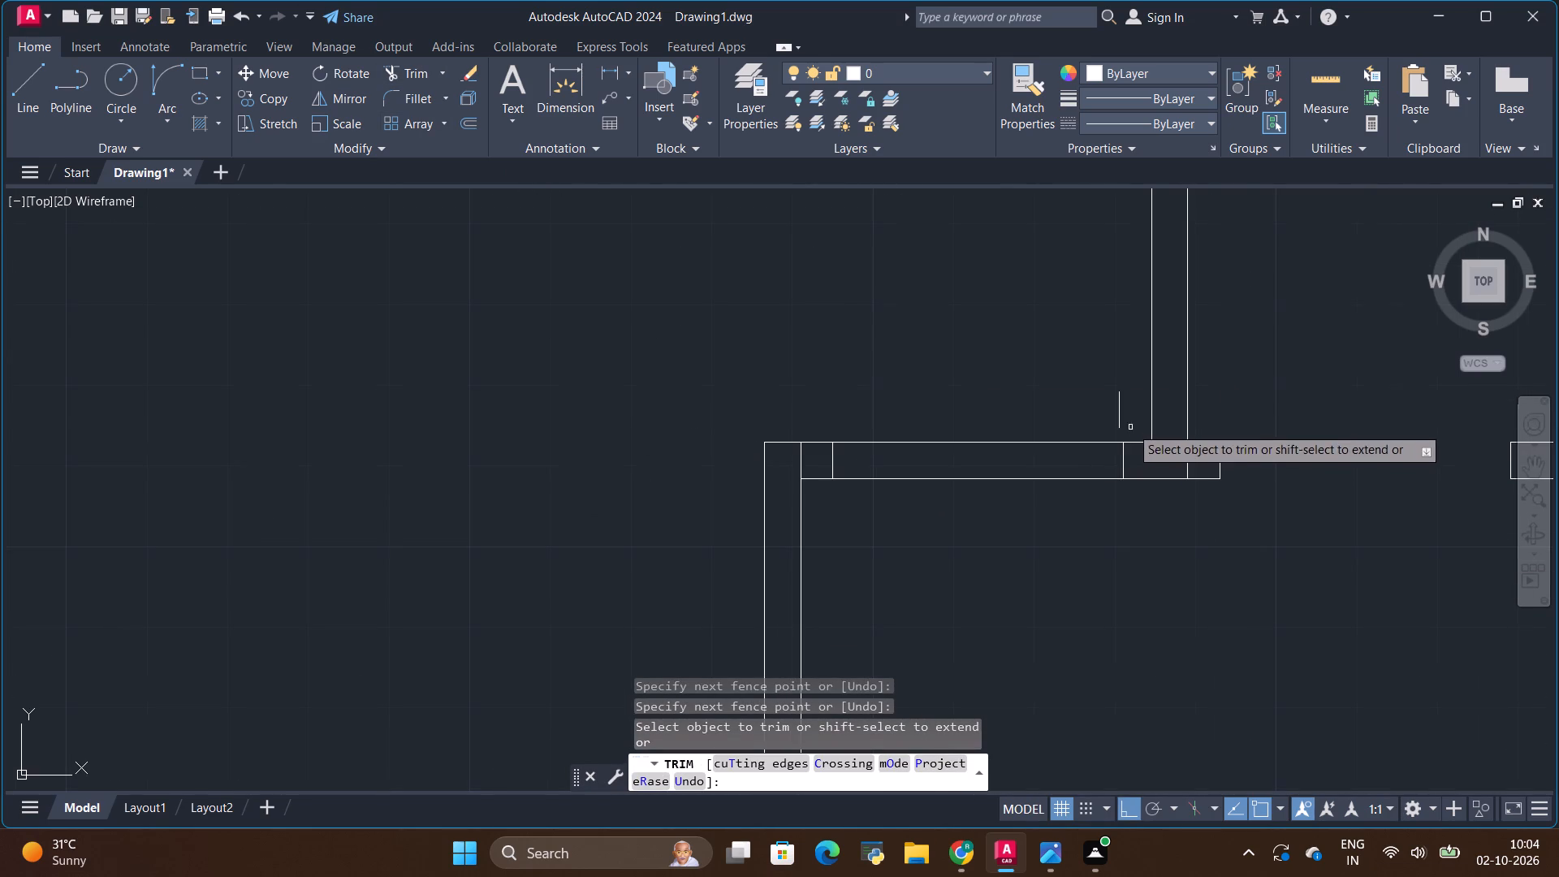
left_click_drag(1134, 417, 1091, 417)
scroll(916, 464, "down", 2)
scroll(902, 449, "up", 3)
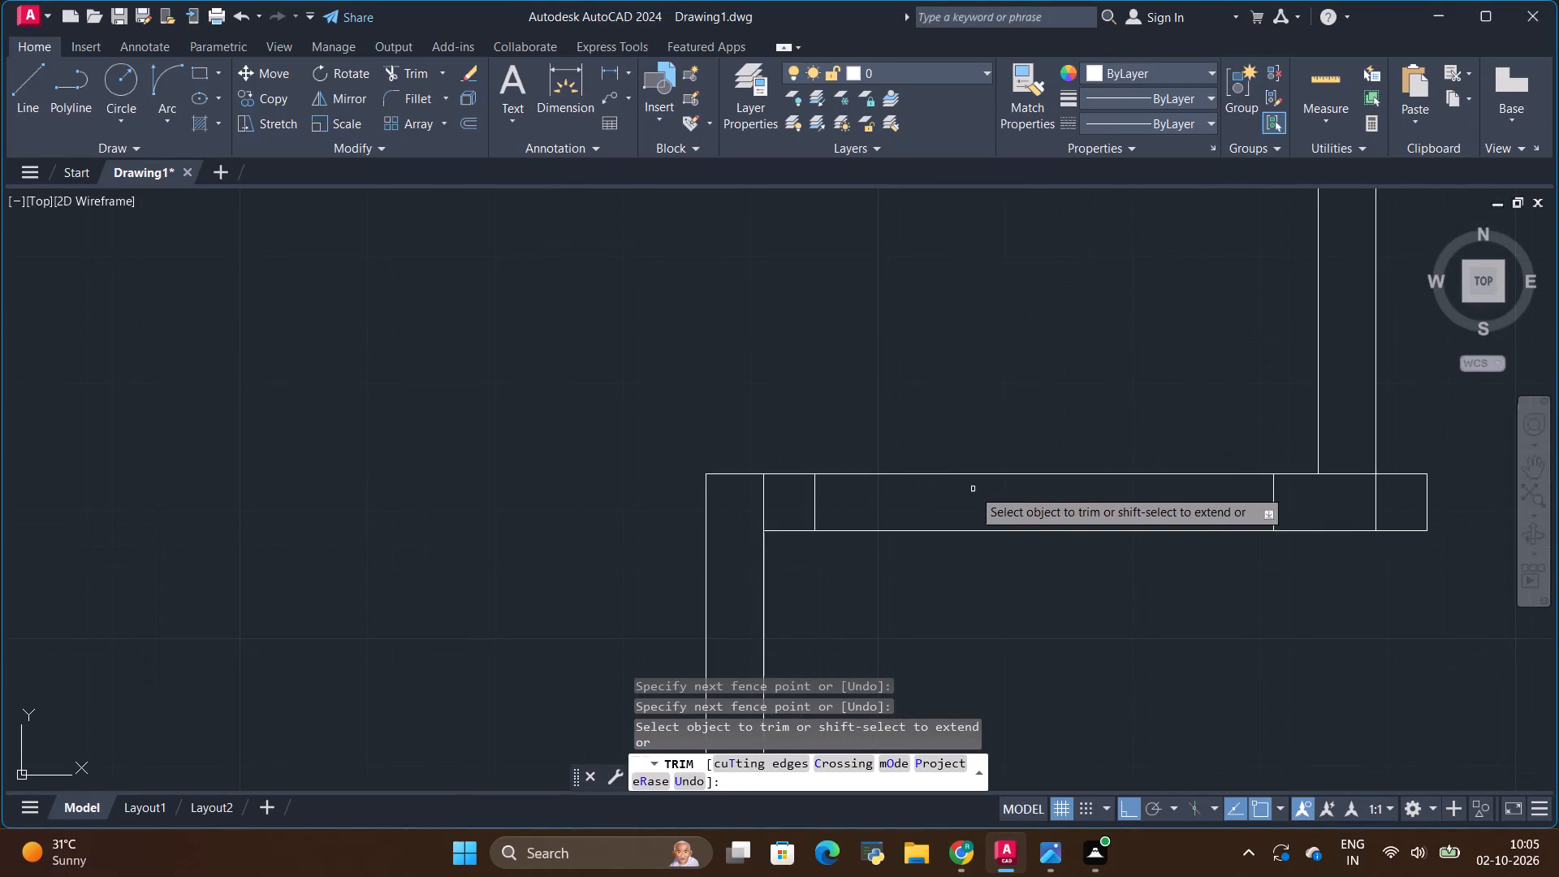
Trim both wall lines between the two jambs to open the lower-right bedroom's doorway.
scroll(927, 426, "down", 1)
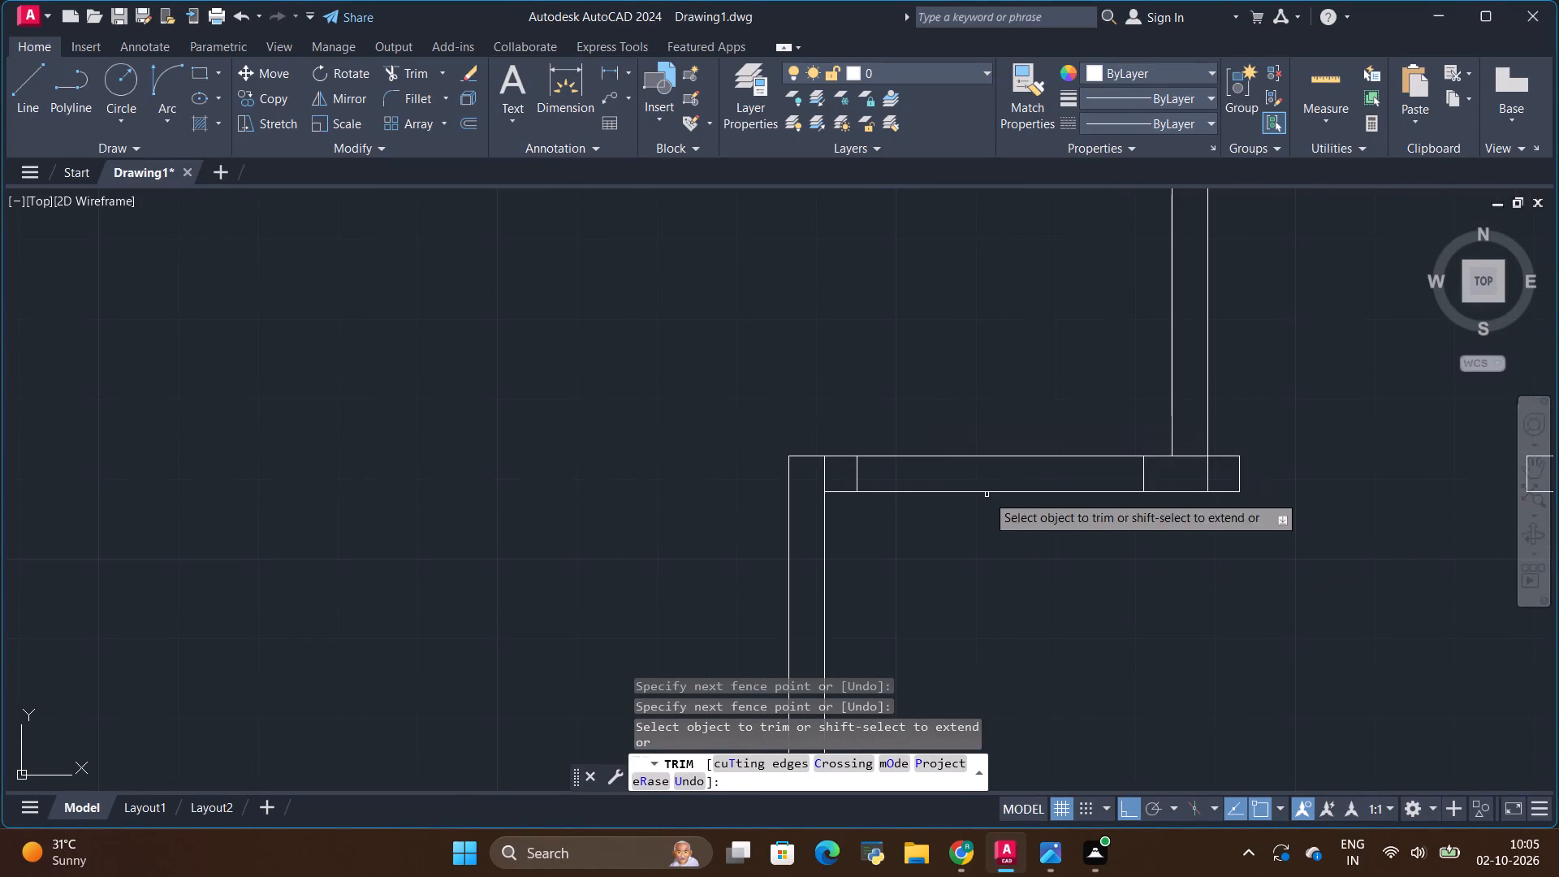
left_click_drag(1001, 369, 1020, 551)
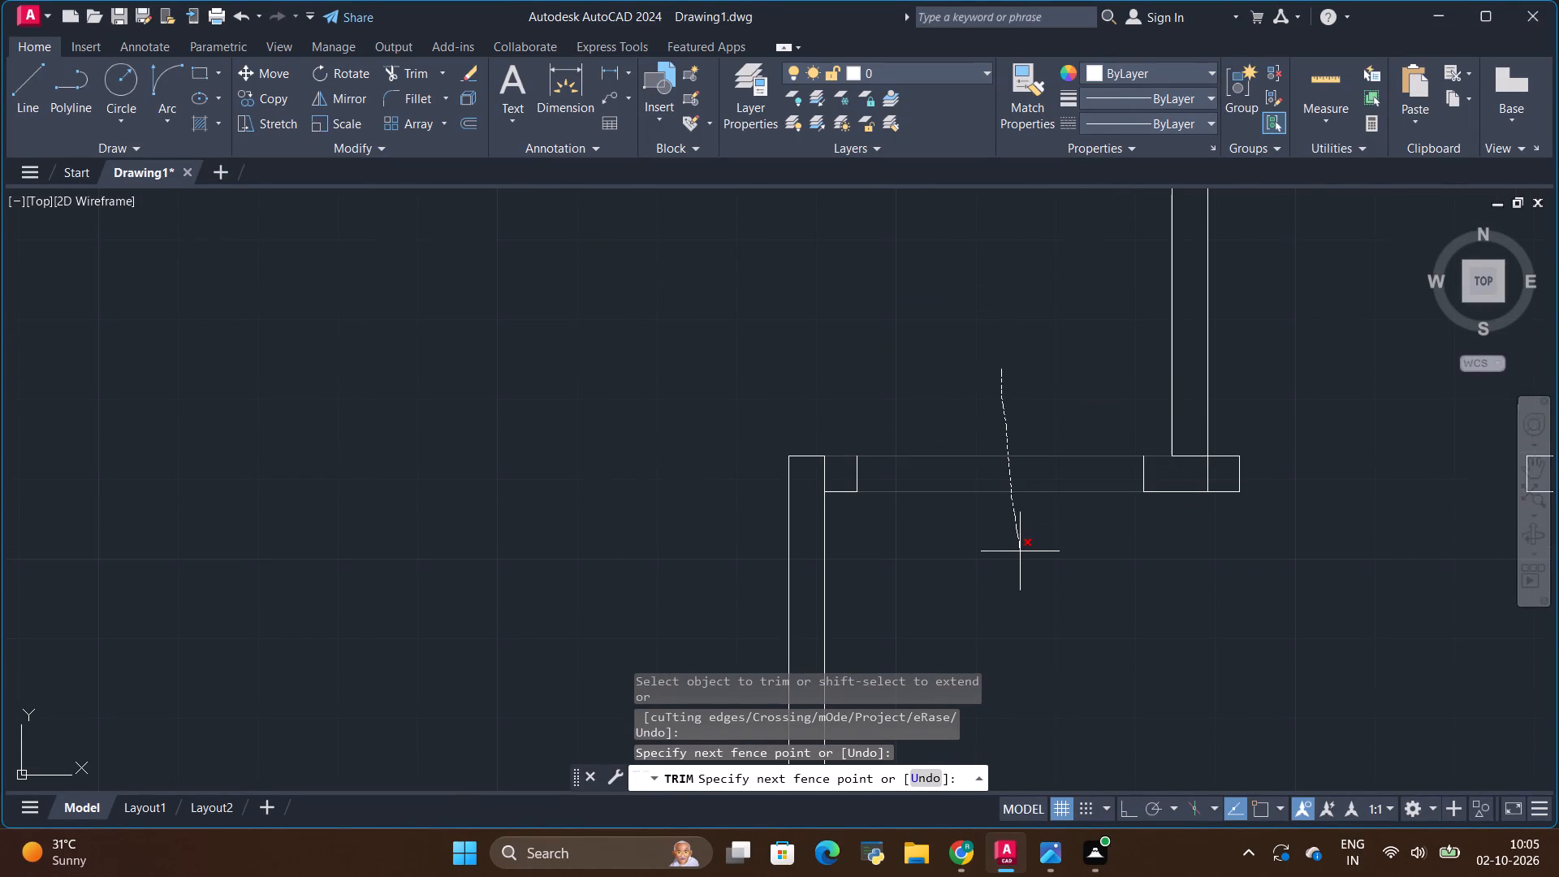
left_click_drag(1020, 551, 971, 361)
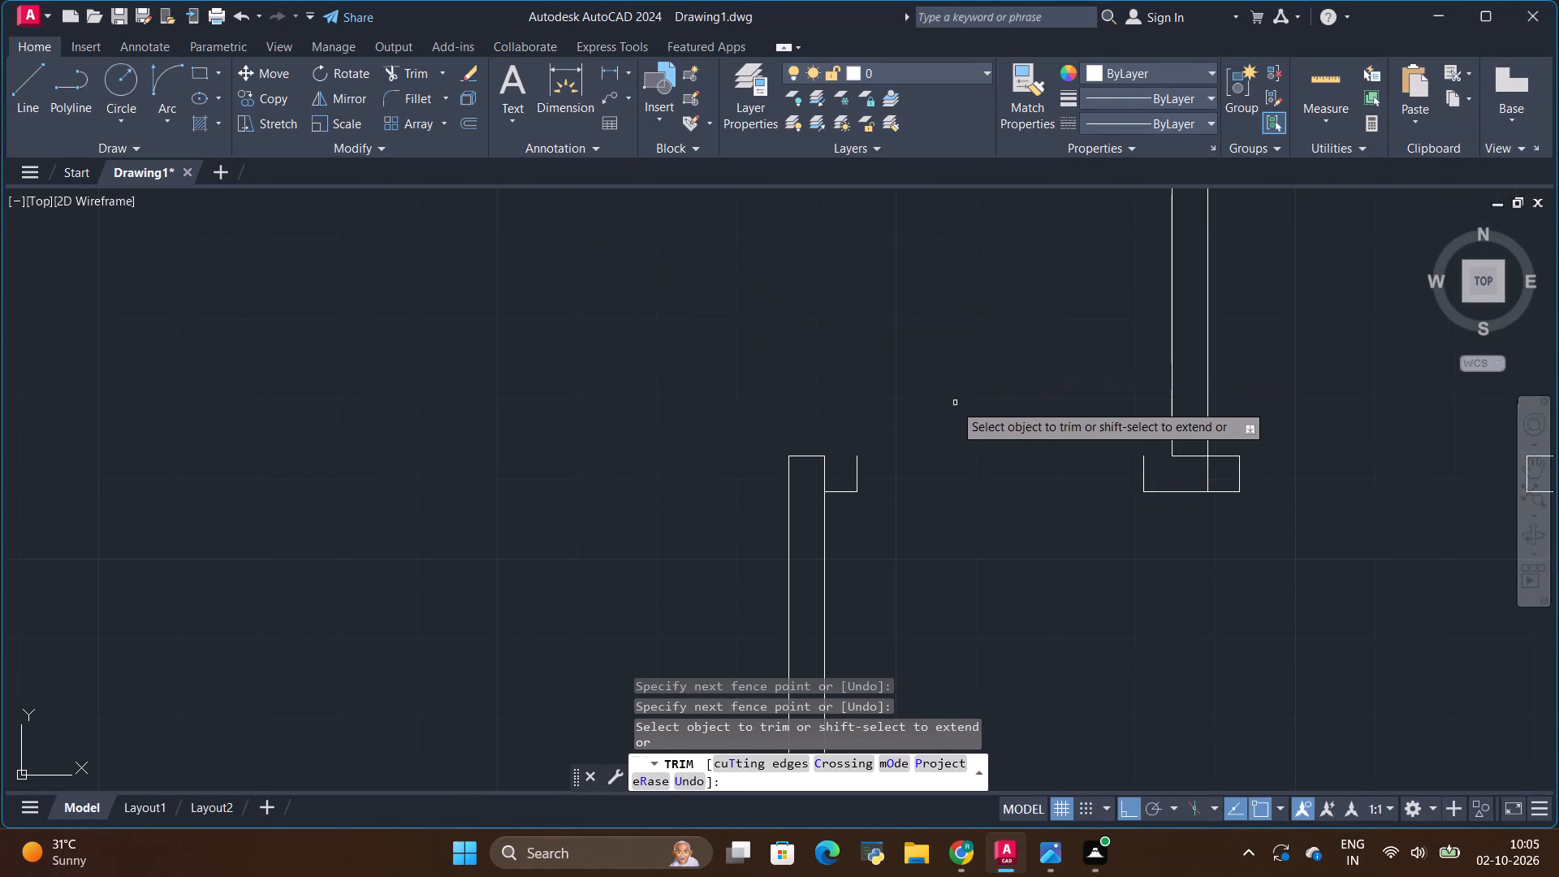
Redraw the missing upper wall lines from the left jamb to the inner corner and from the right jamb to the vertical wall.
left_click(41, 95)
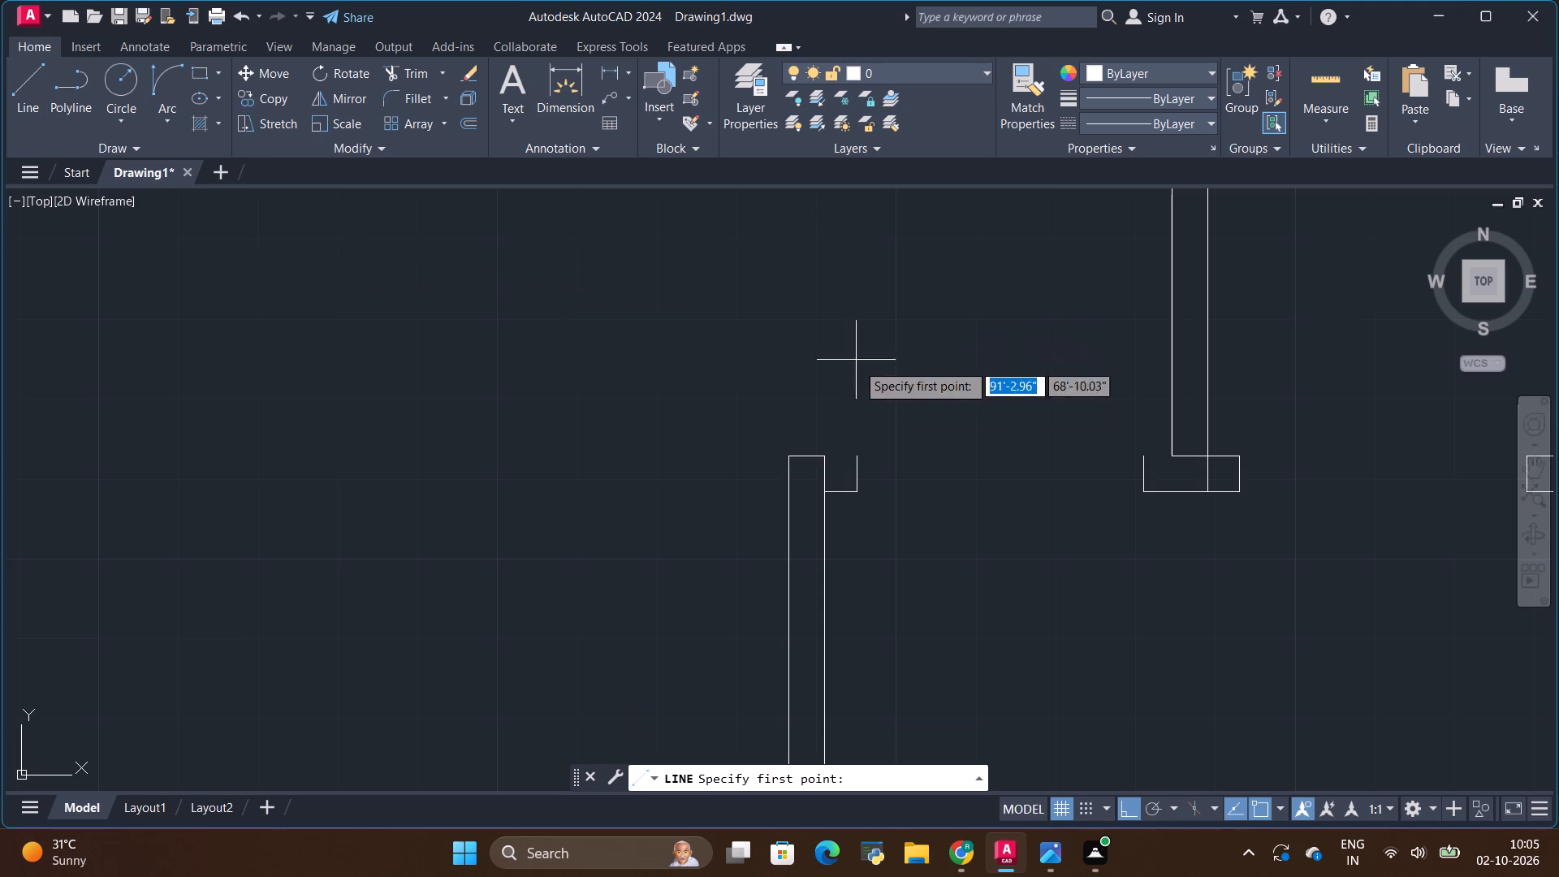
scroll(863, 407, "up", 1)
left_click(847, 490)
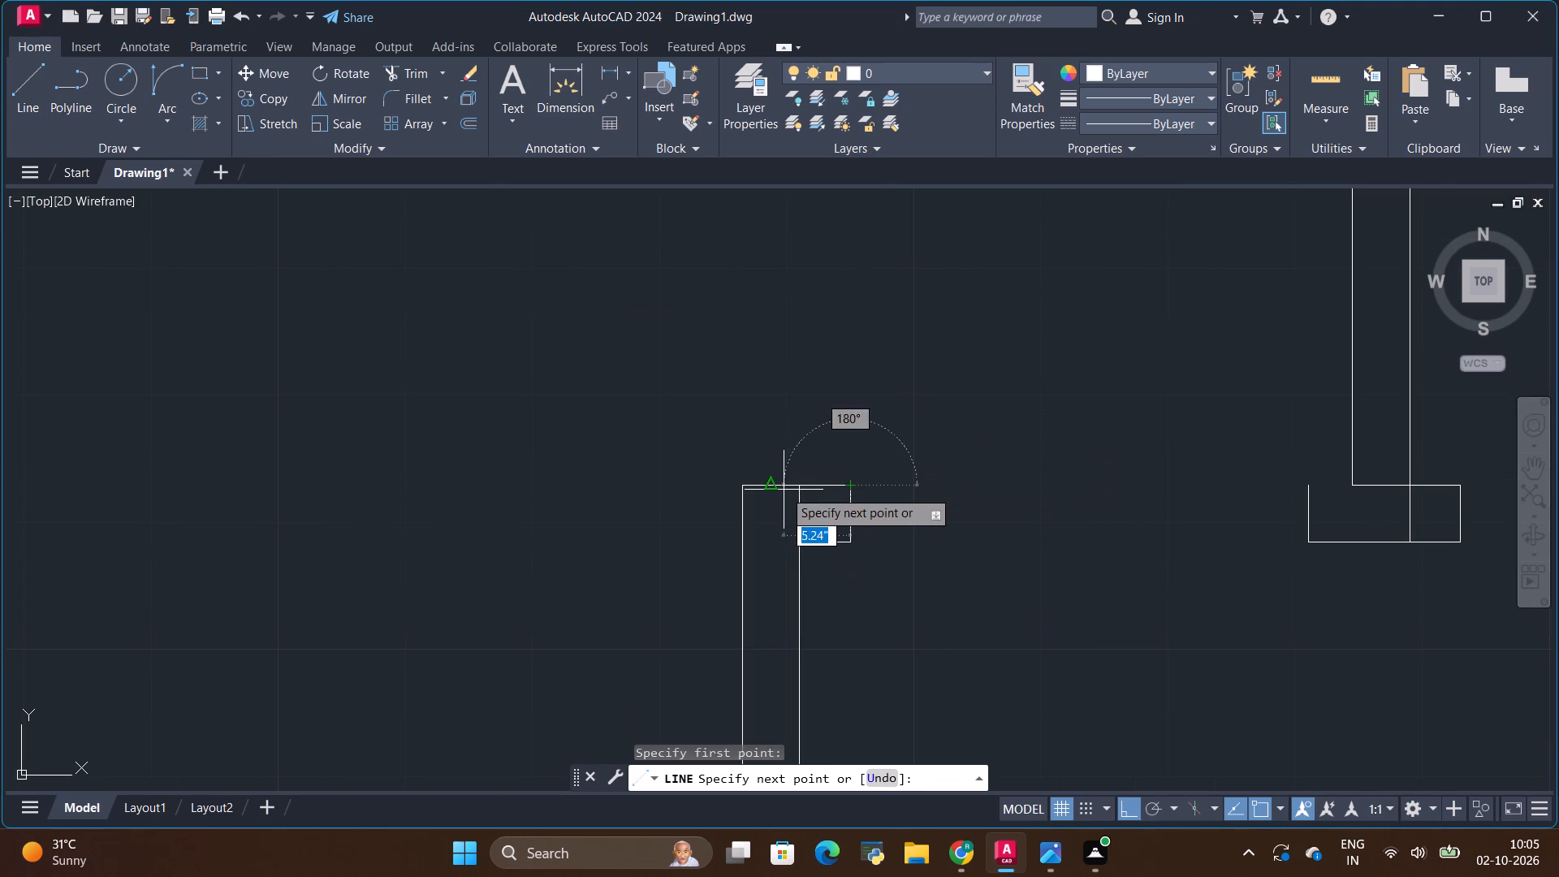
left_click(801, 486)
key("Escape")
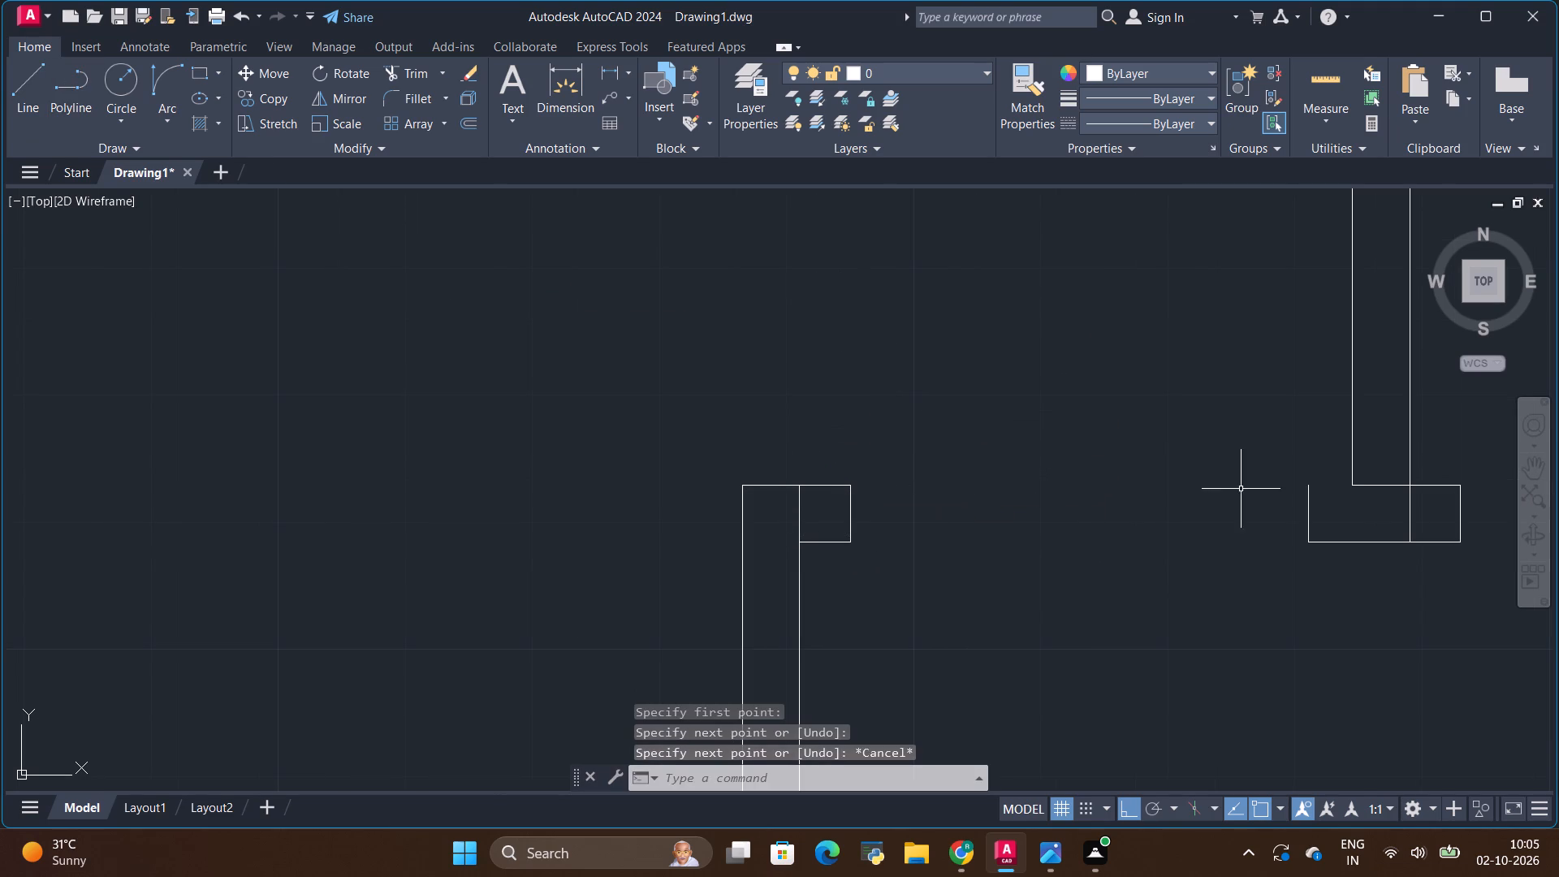
left_click(1314, 492)
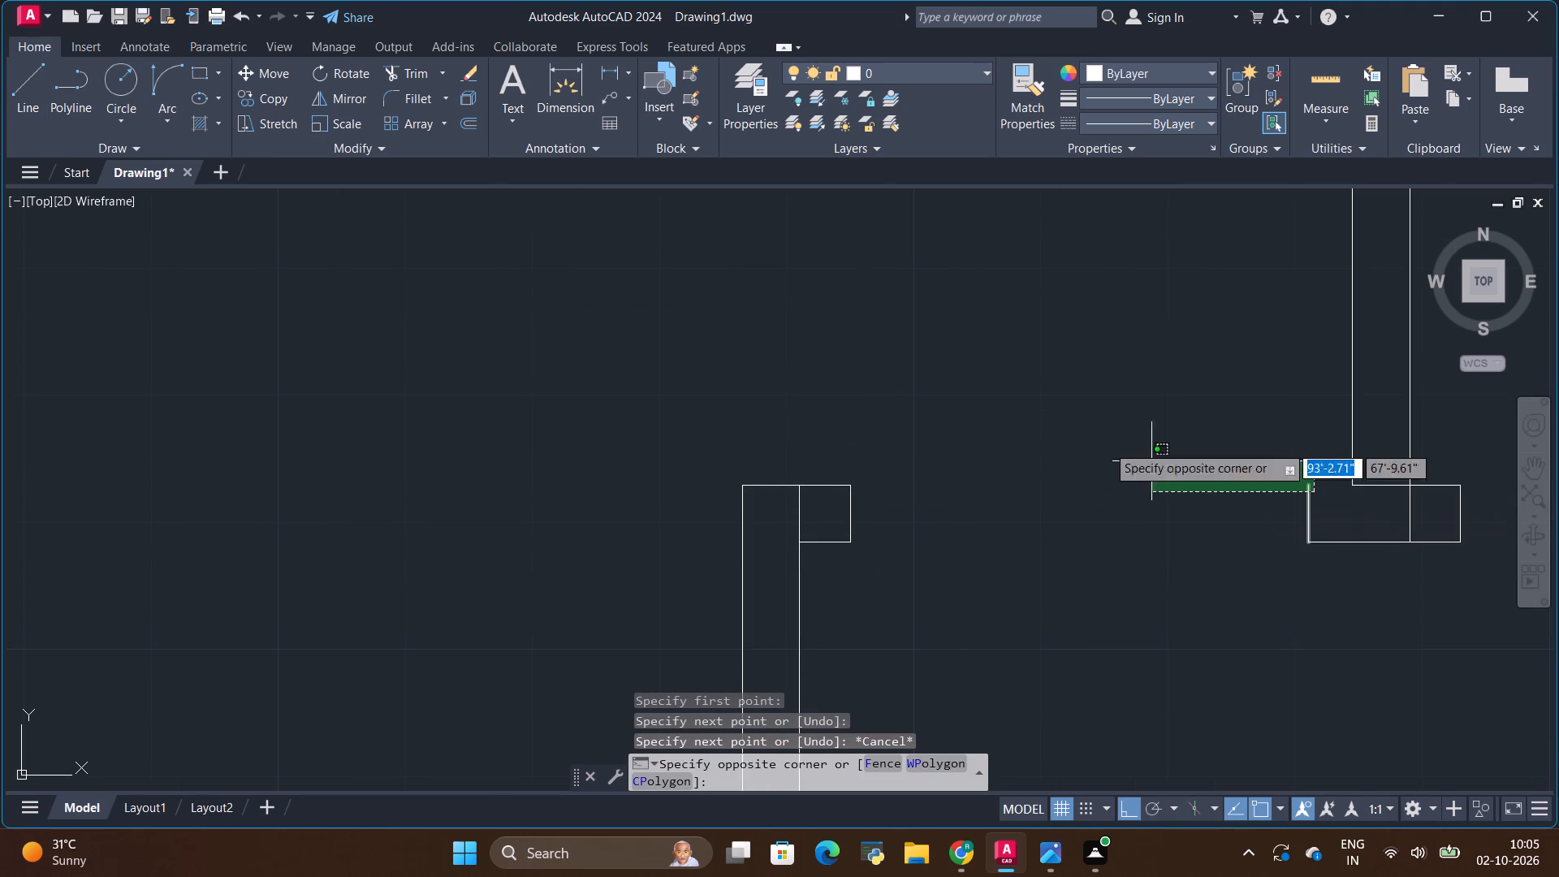
key("Escape")
left_click(27, 86)
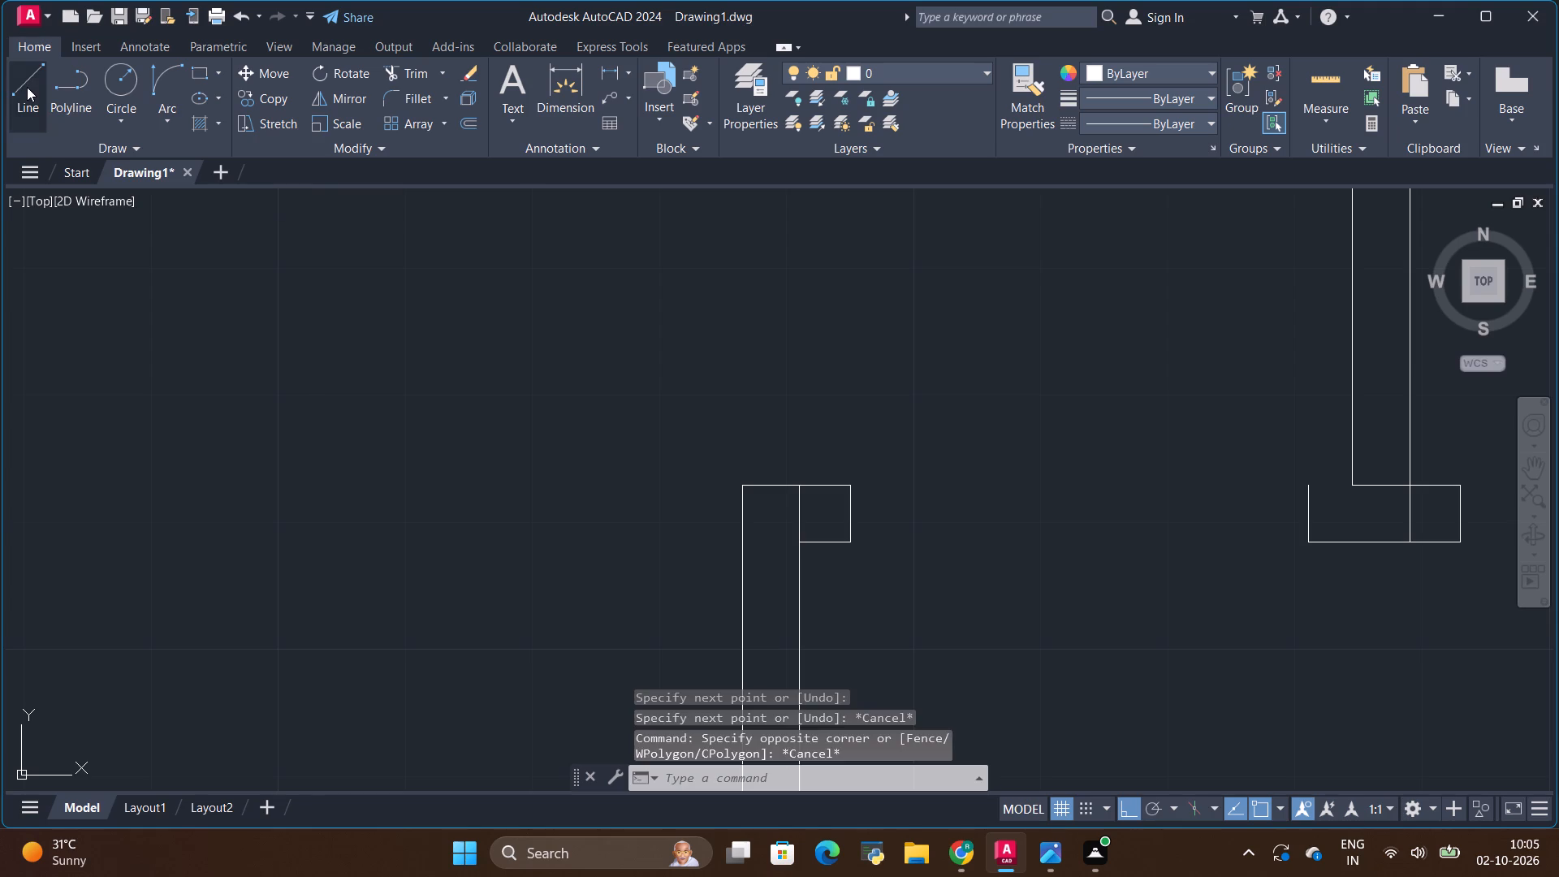
left_click(1311, 486)
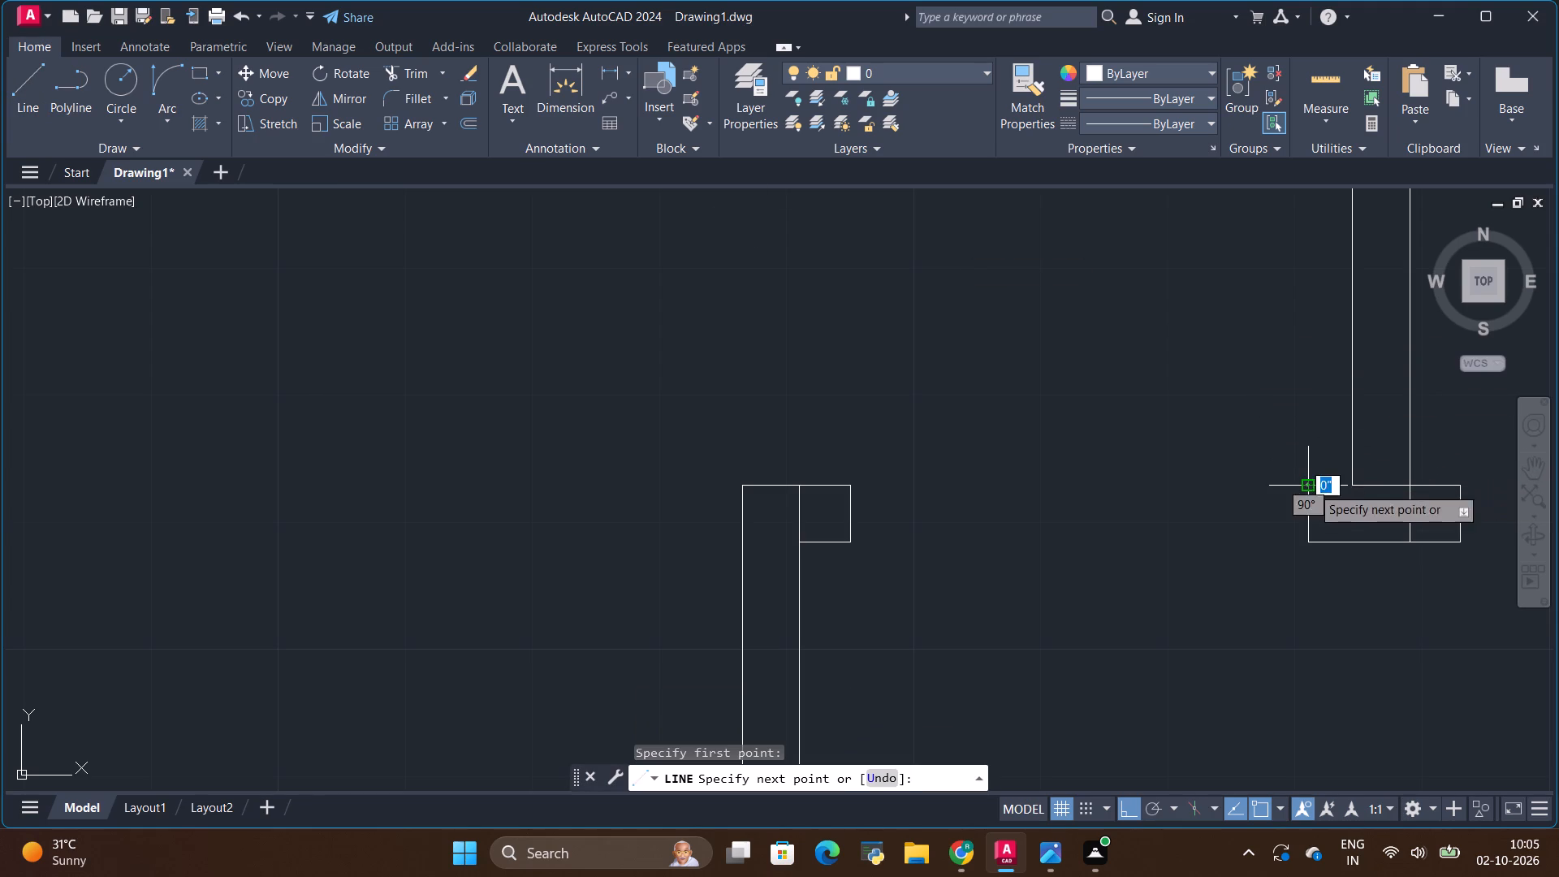
left_click(1354, 486)
key("Escape")
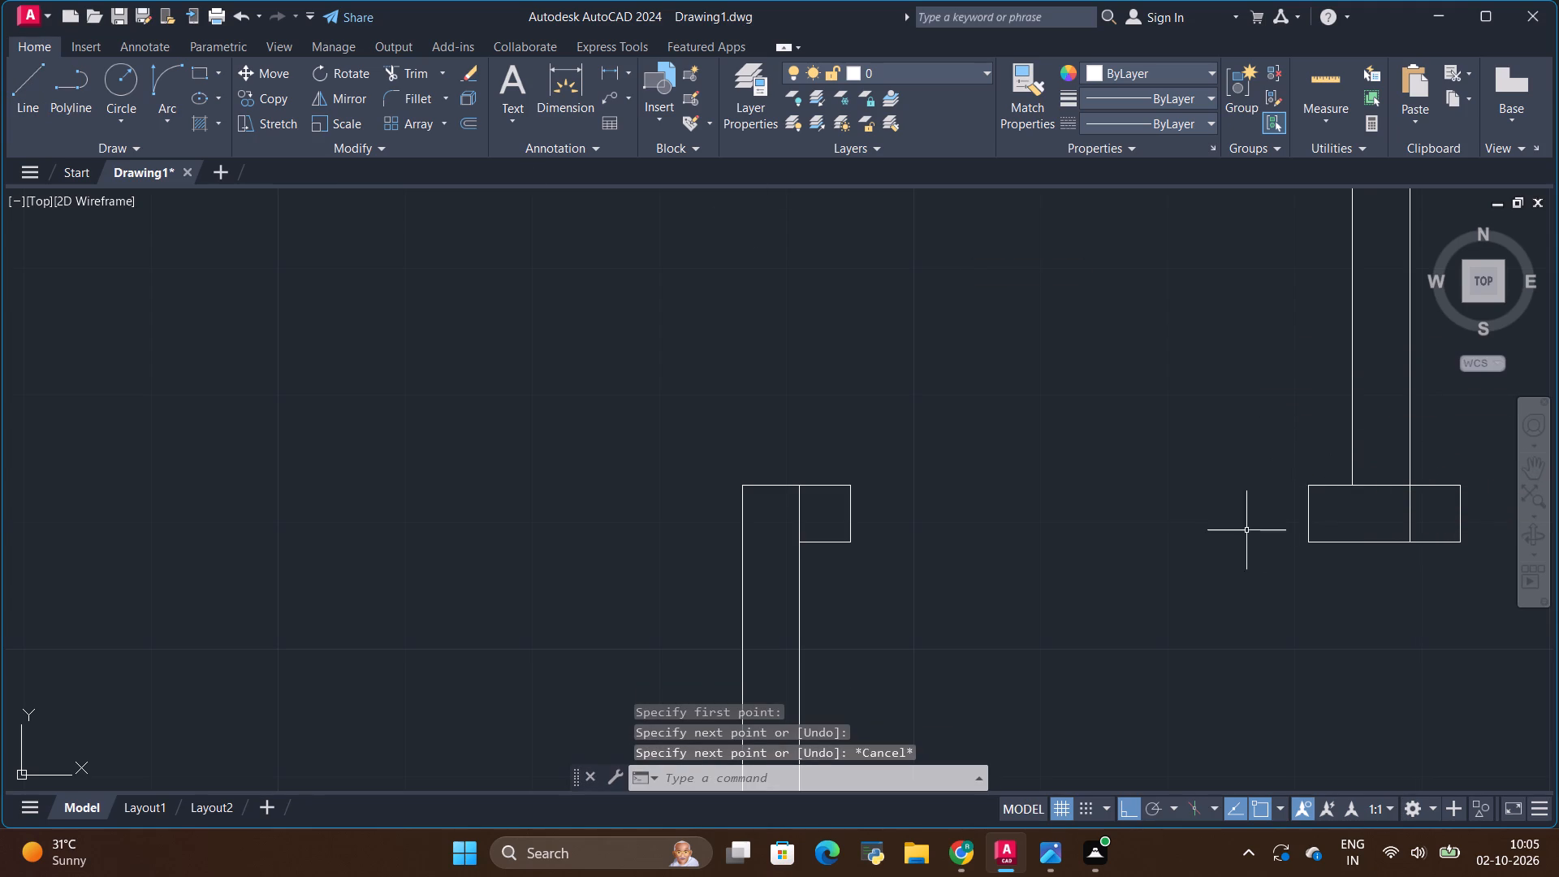
Copy the lower-right quarter door from the vertical-leaf circle into the lower-right bedroom's doorway, hinged at the left jamb's upper corner, with Ortho off.
scroll(1095, 493, "down", 1)
scroll(1135, 328, "down", 1)
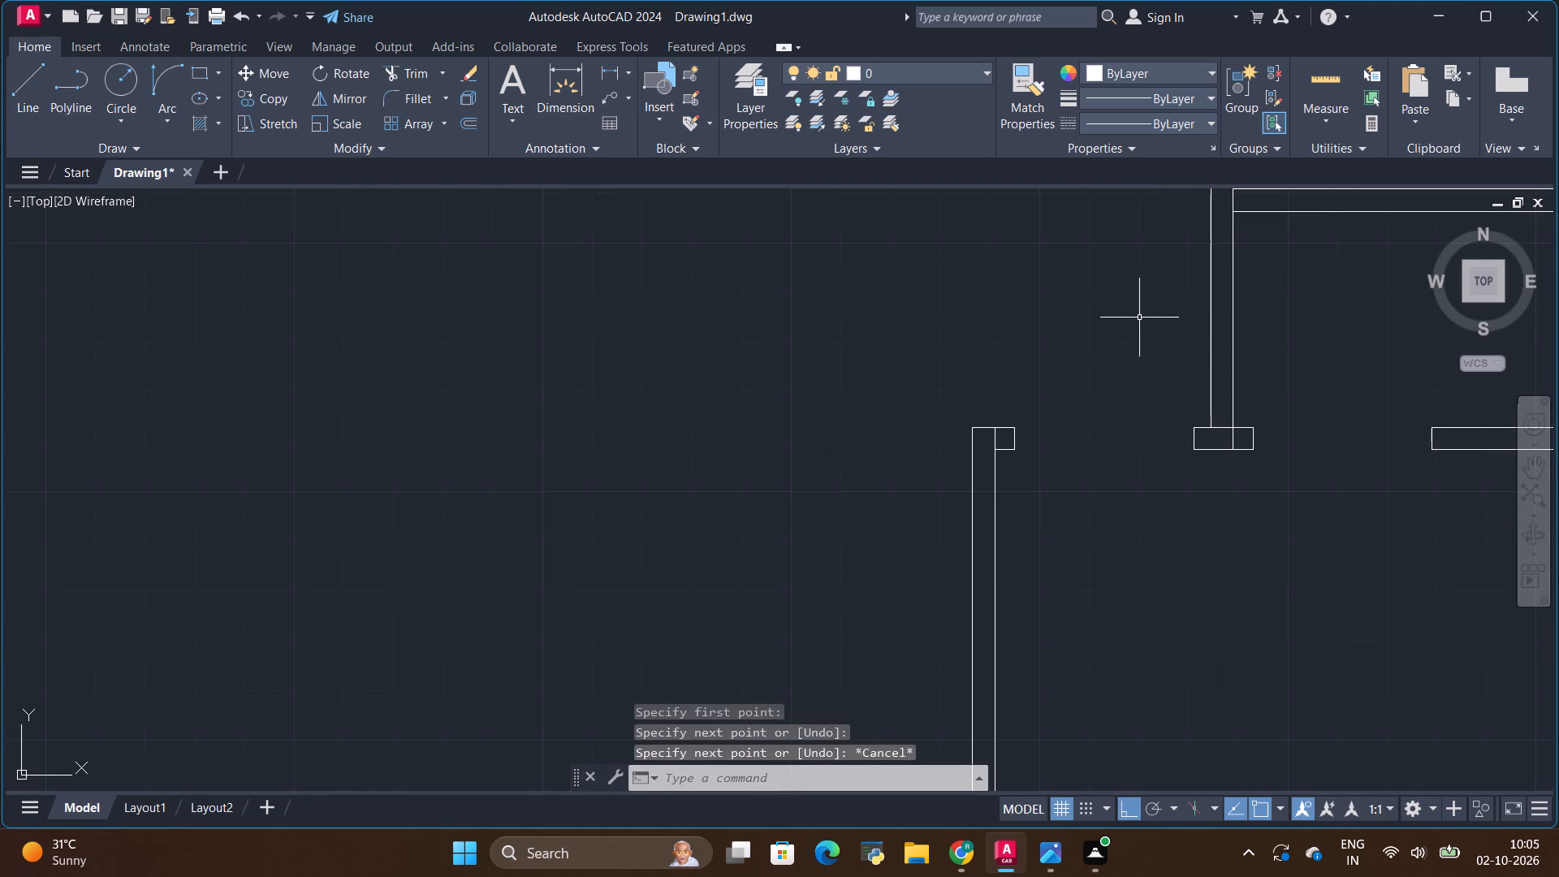
scroll(1139, 318, "down", 2)
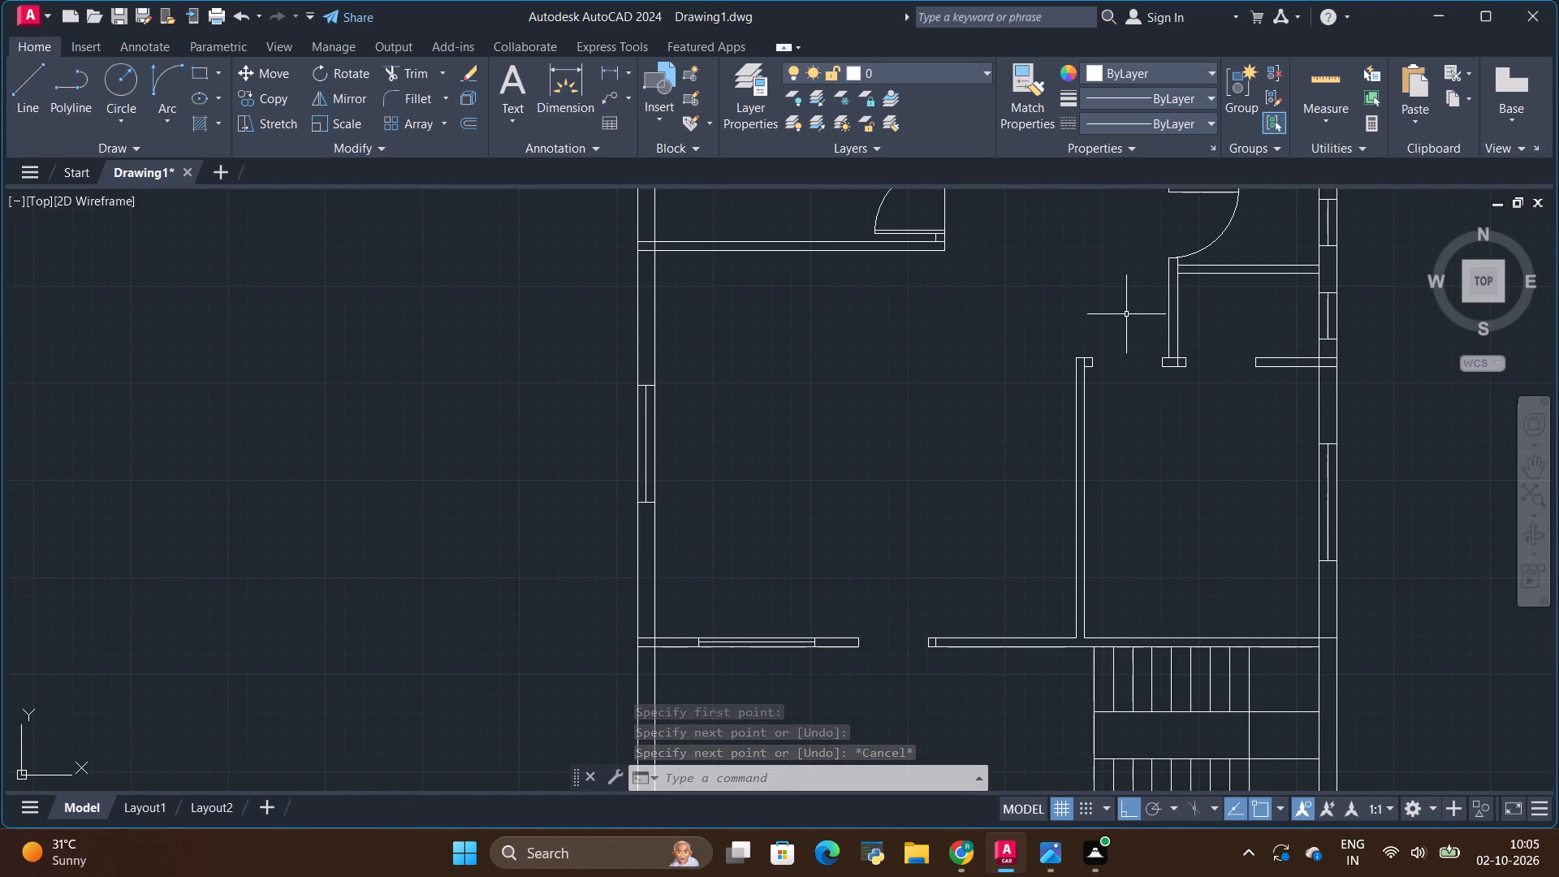
scroll(1126, 314, "up", 1)
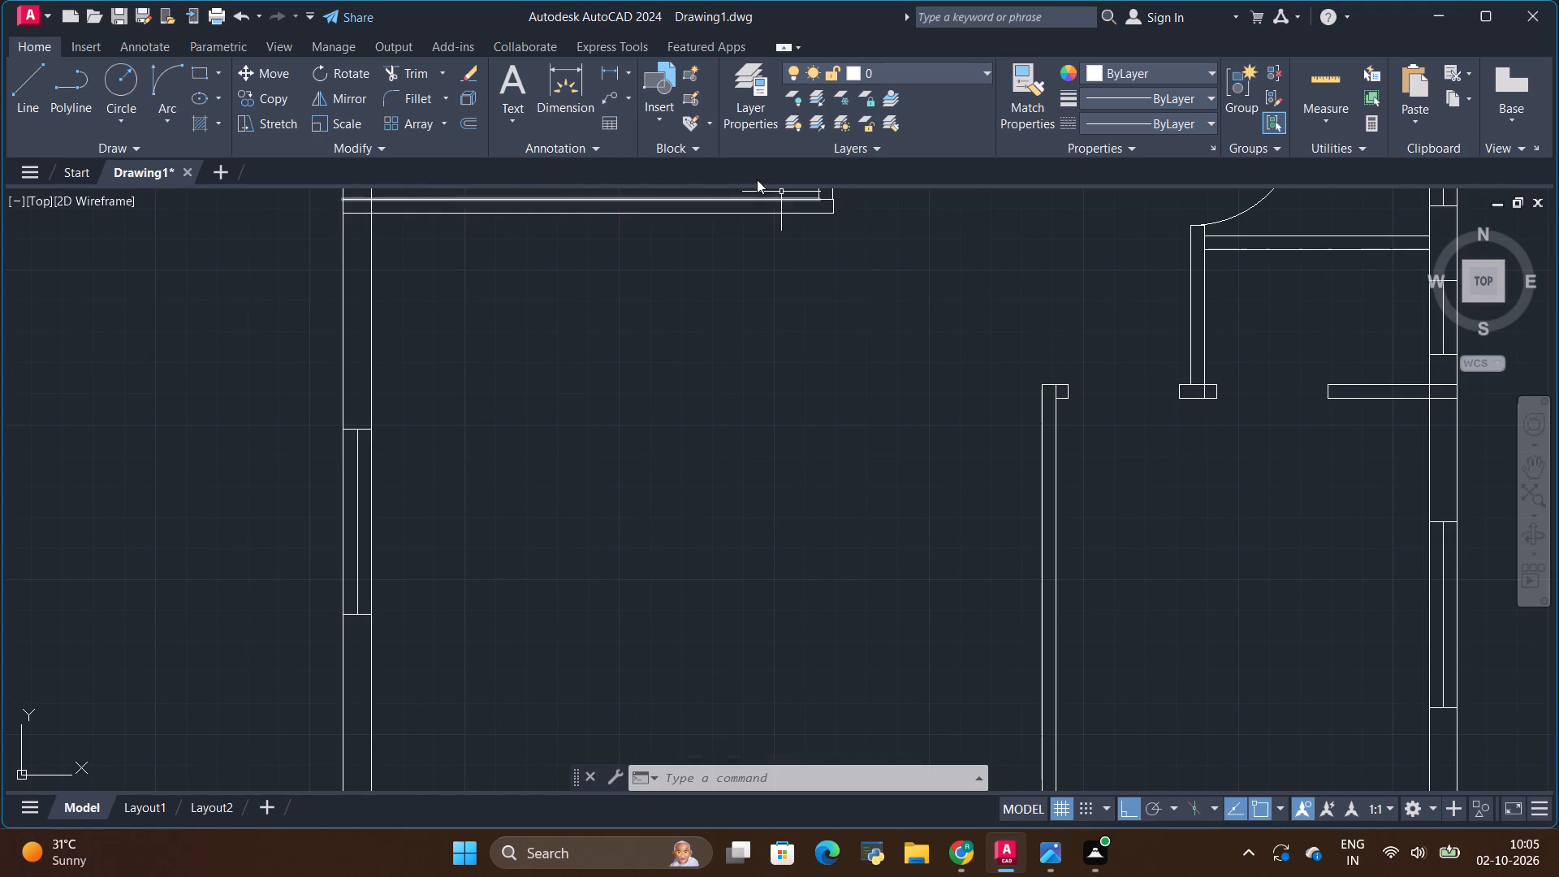
scroll(771, 483, "down", 2)
scroll(695, 444, "down", 1)
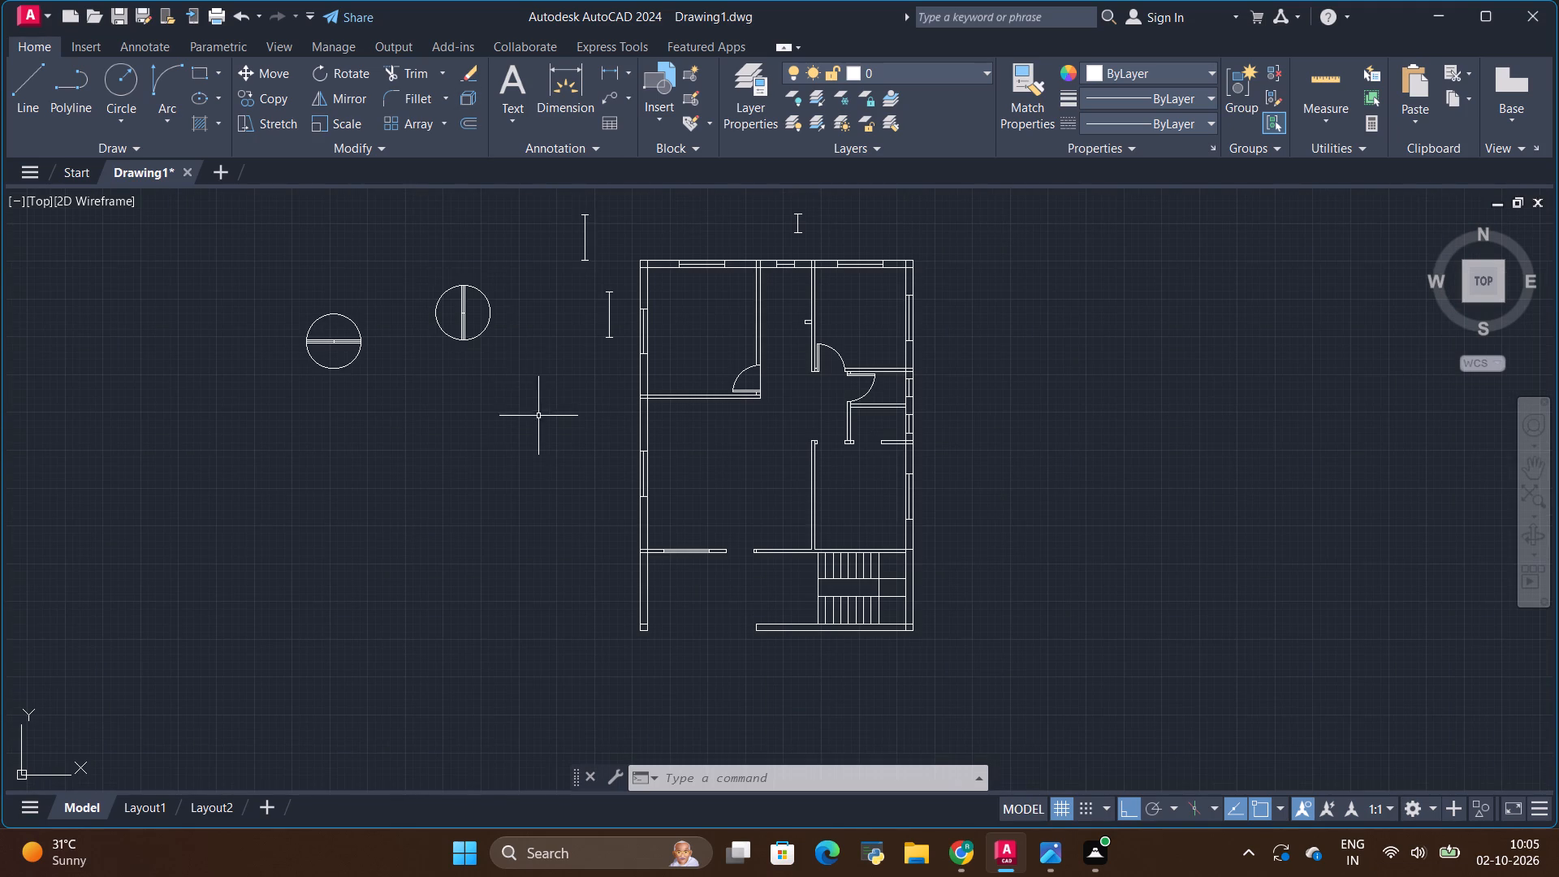
scroll(460, 273, "up", 3)
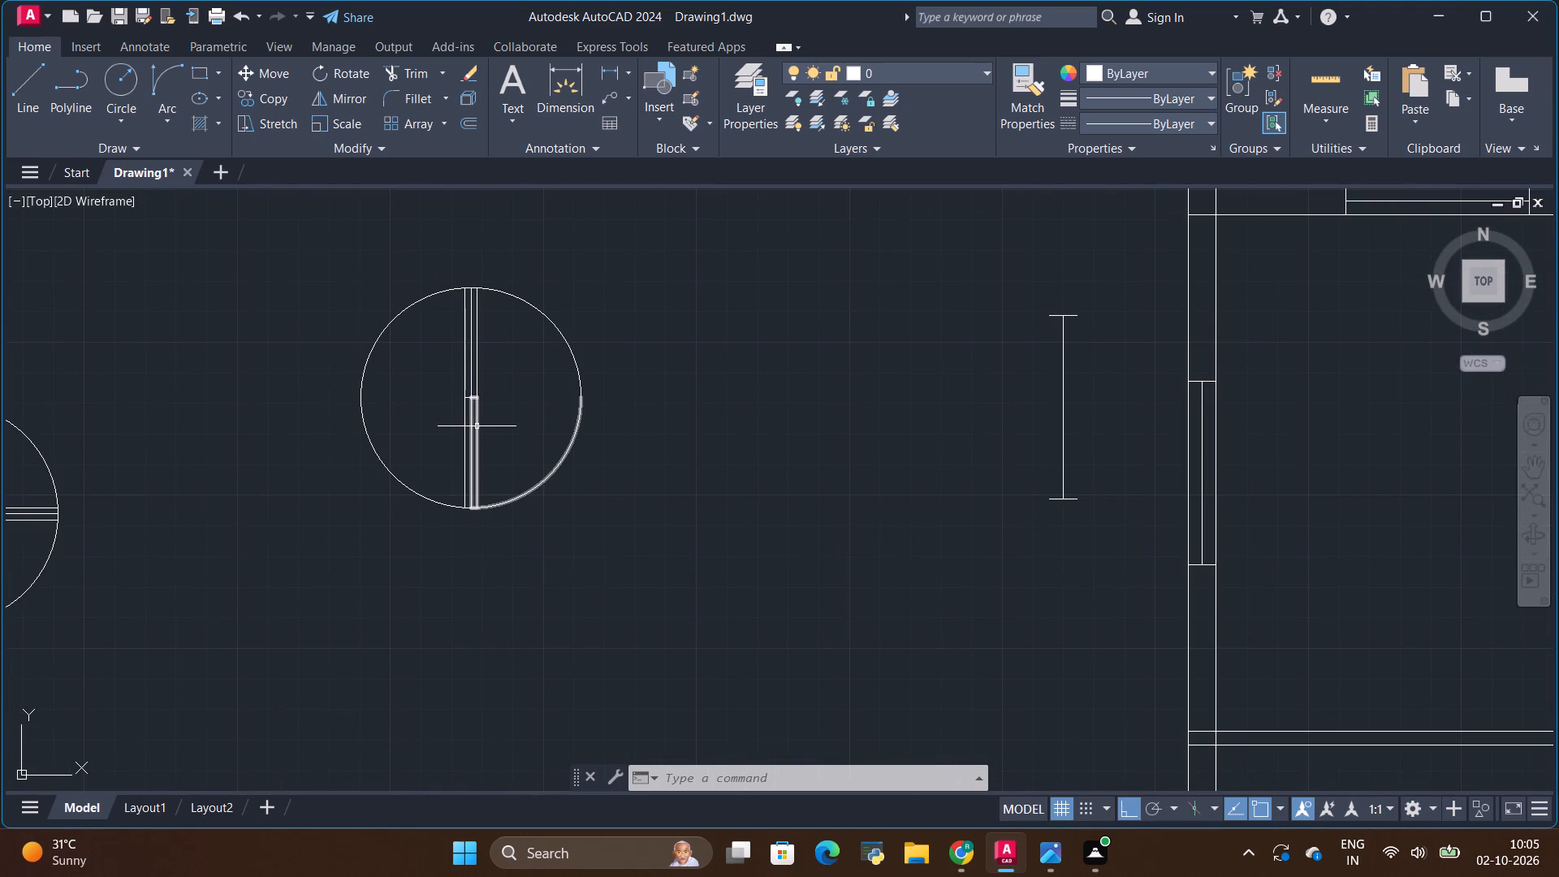
left_click(477, 426)
left_click(279, 90)
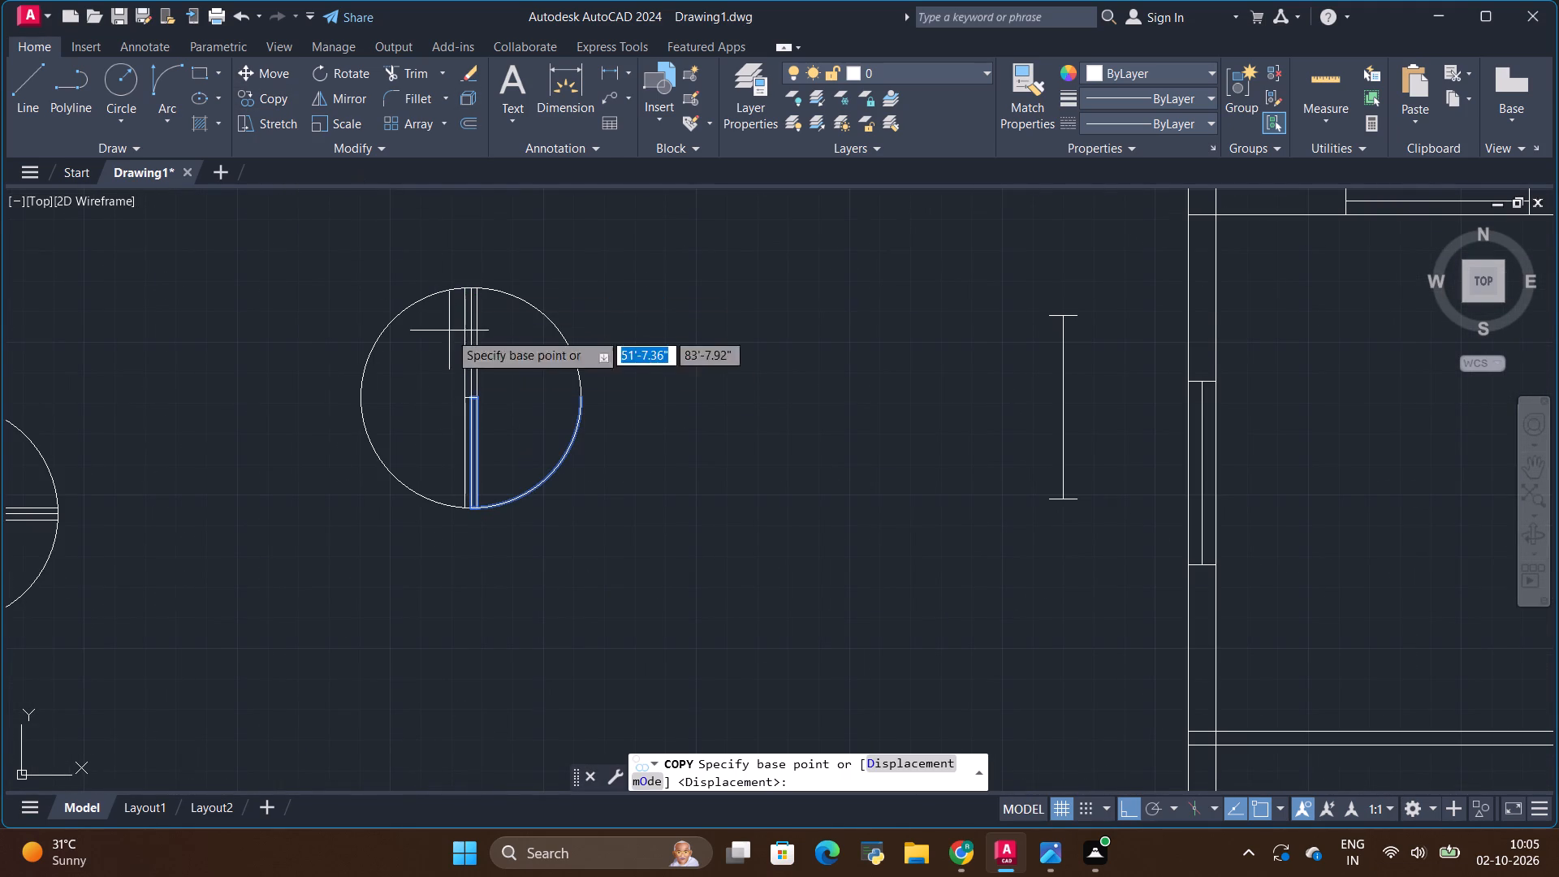
scroll(454, 375, "up", 2)
left_click(469, 406)
scroll(607, 412, "down", 4)
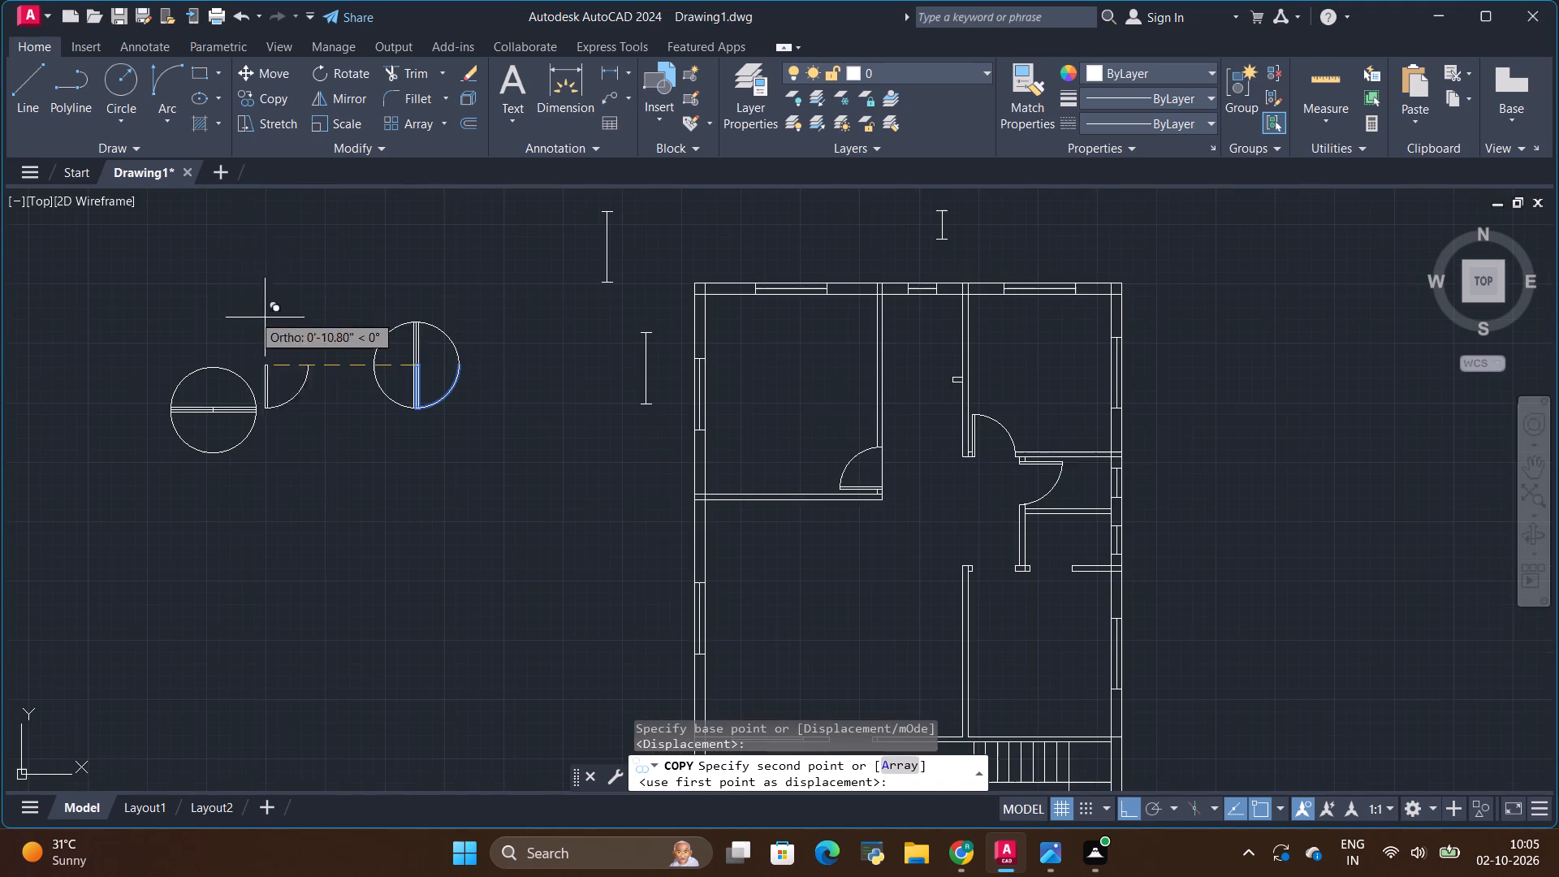
left_click(1134, 811)
scroll(1011, 563, "up", 2)
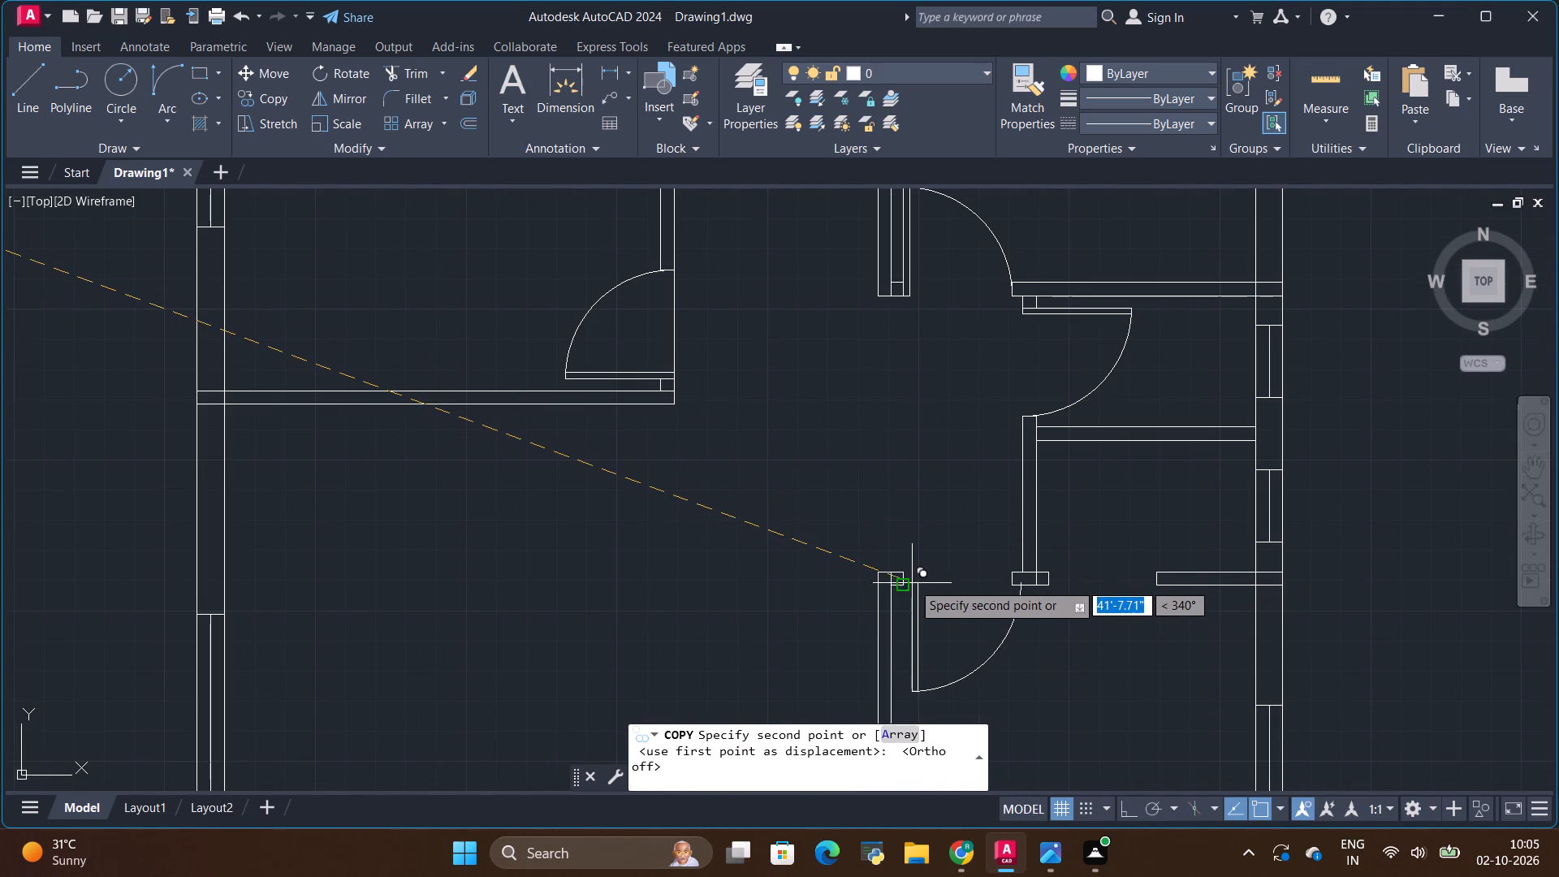
scroll(905, 572, "up", 2)
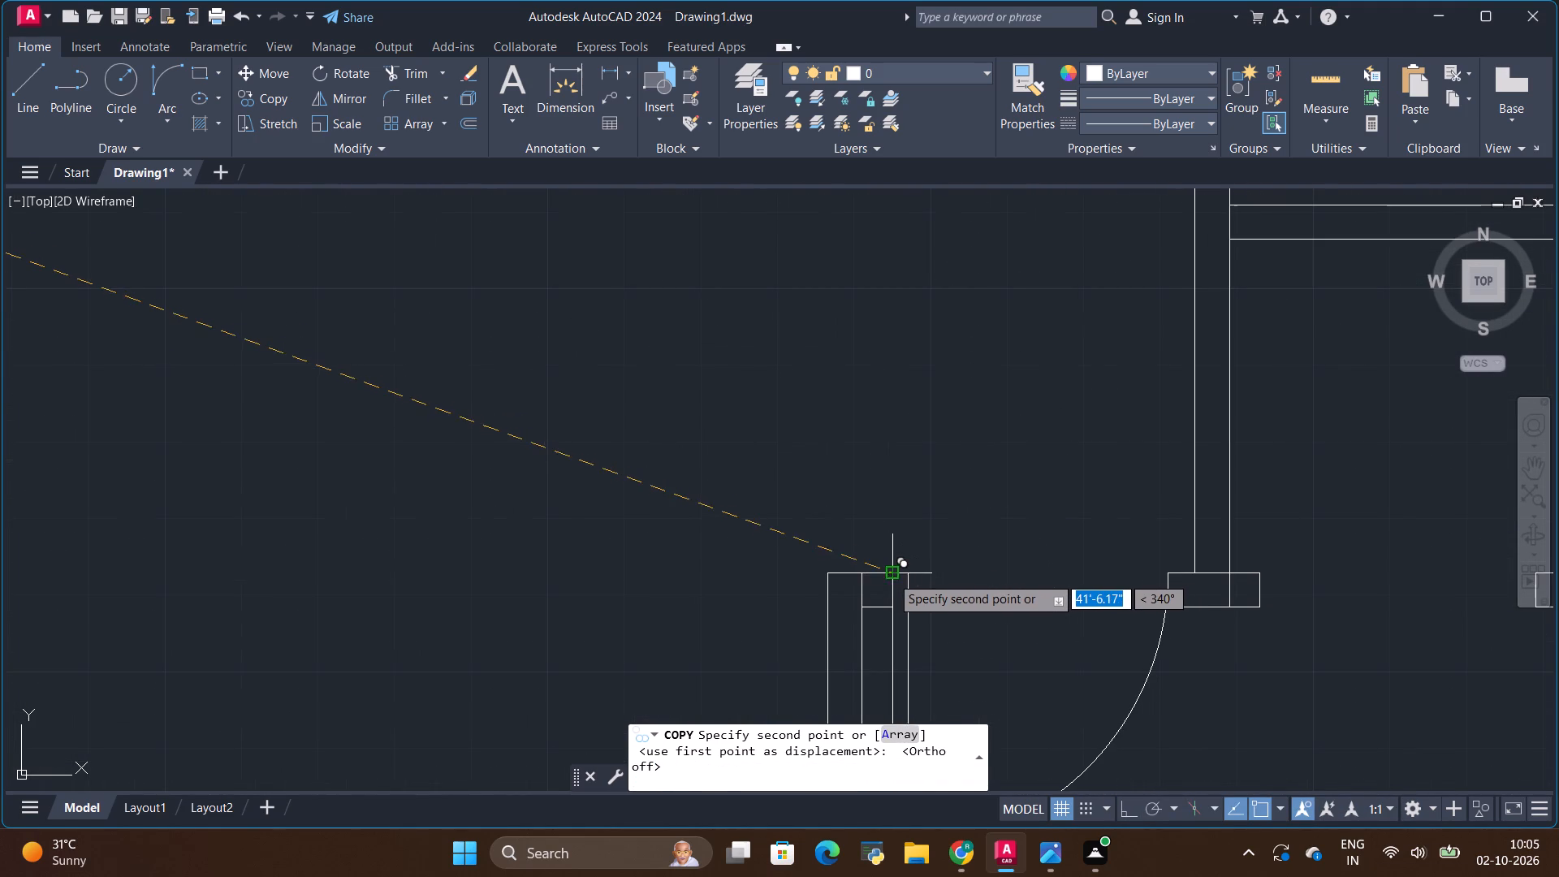
left_click(888, 577)
scroll(733, 517, "down", 1)
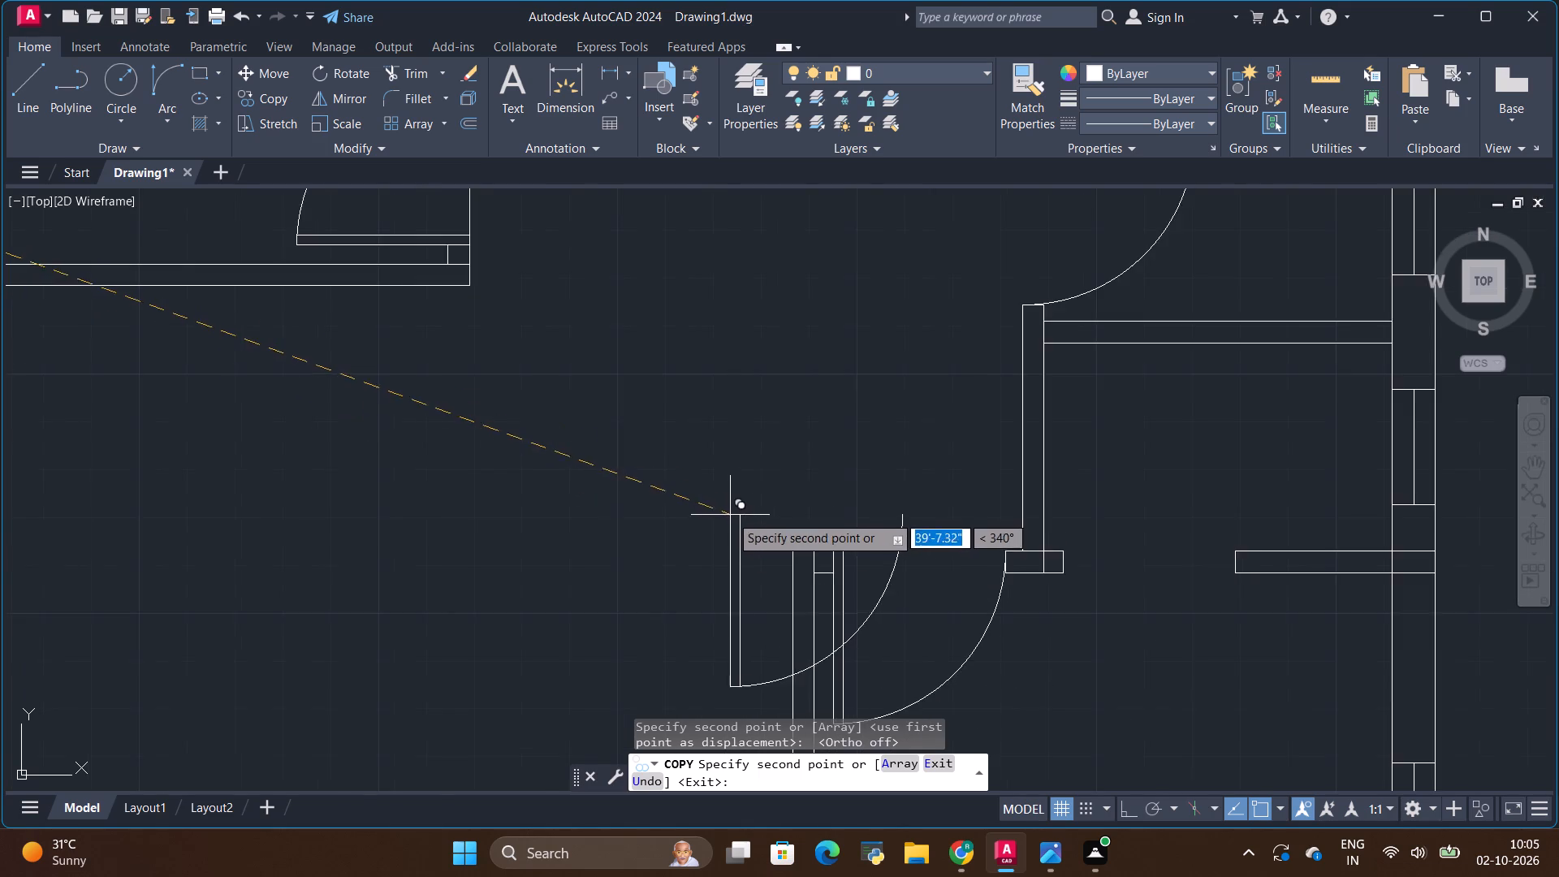
scroll(729, 514, "down", 1)
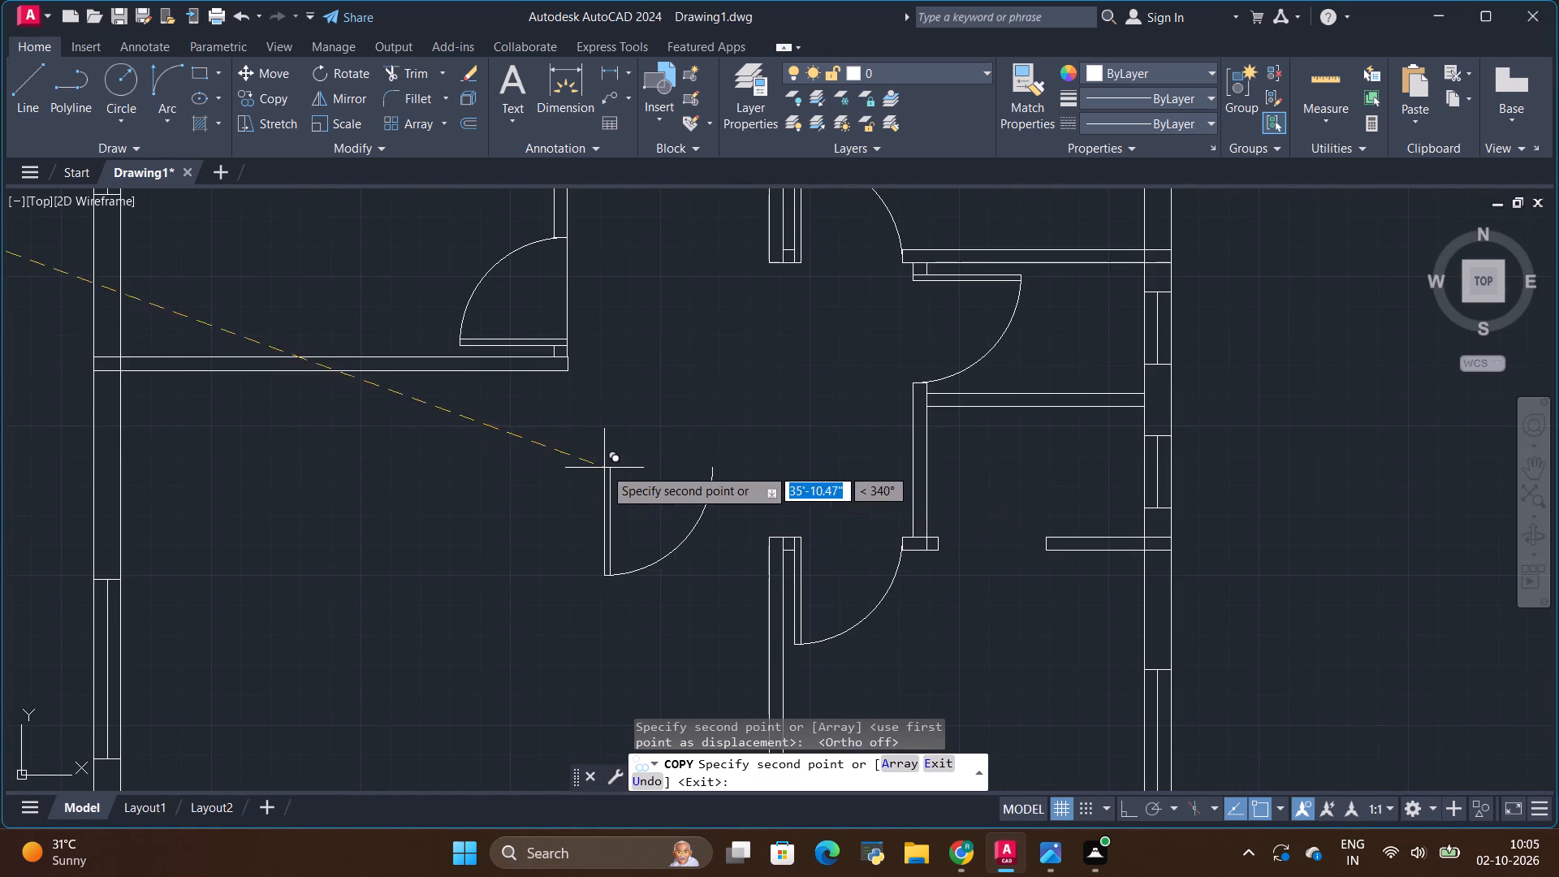
key("Escape")
scroll(841, 478, "down", 3)
scroll(516, 391, "up", 2)
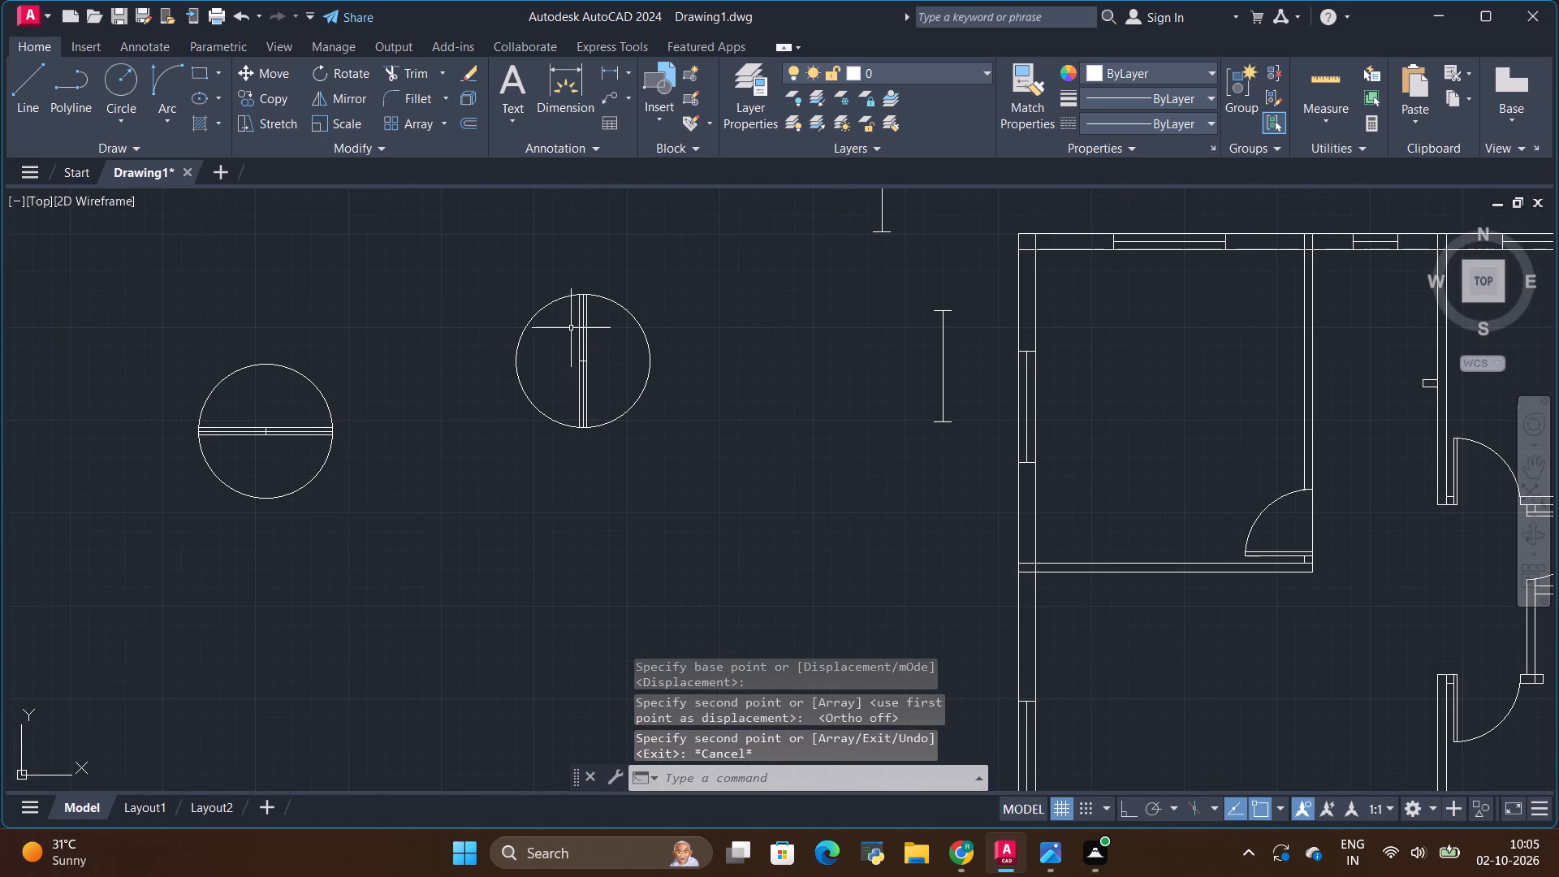
Copy the upper-right quarter door from the vertical-leaf circle into the lower toilet's doorway, hinged at the left jamb's lower corner.
scroll(577, 322, "up", 1)
left_click(585, 322)
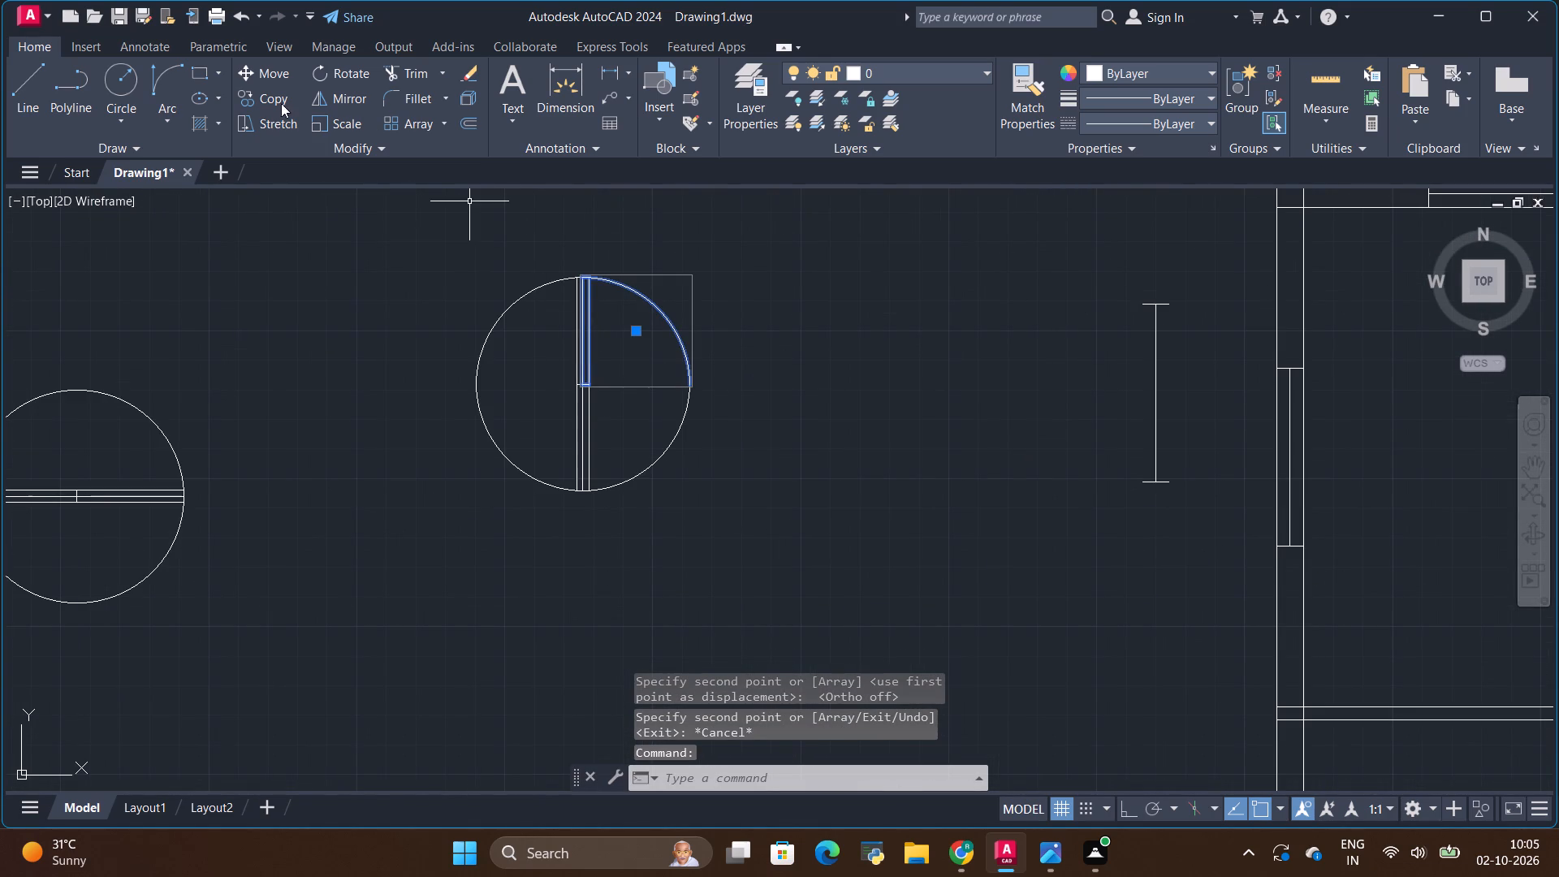
left_click(274, 95)
scroll(595, 307, "up", 3)
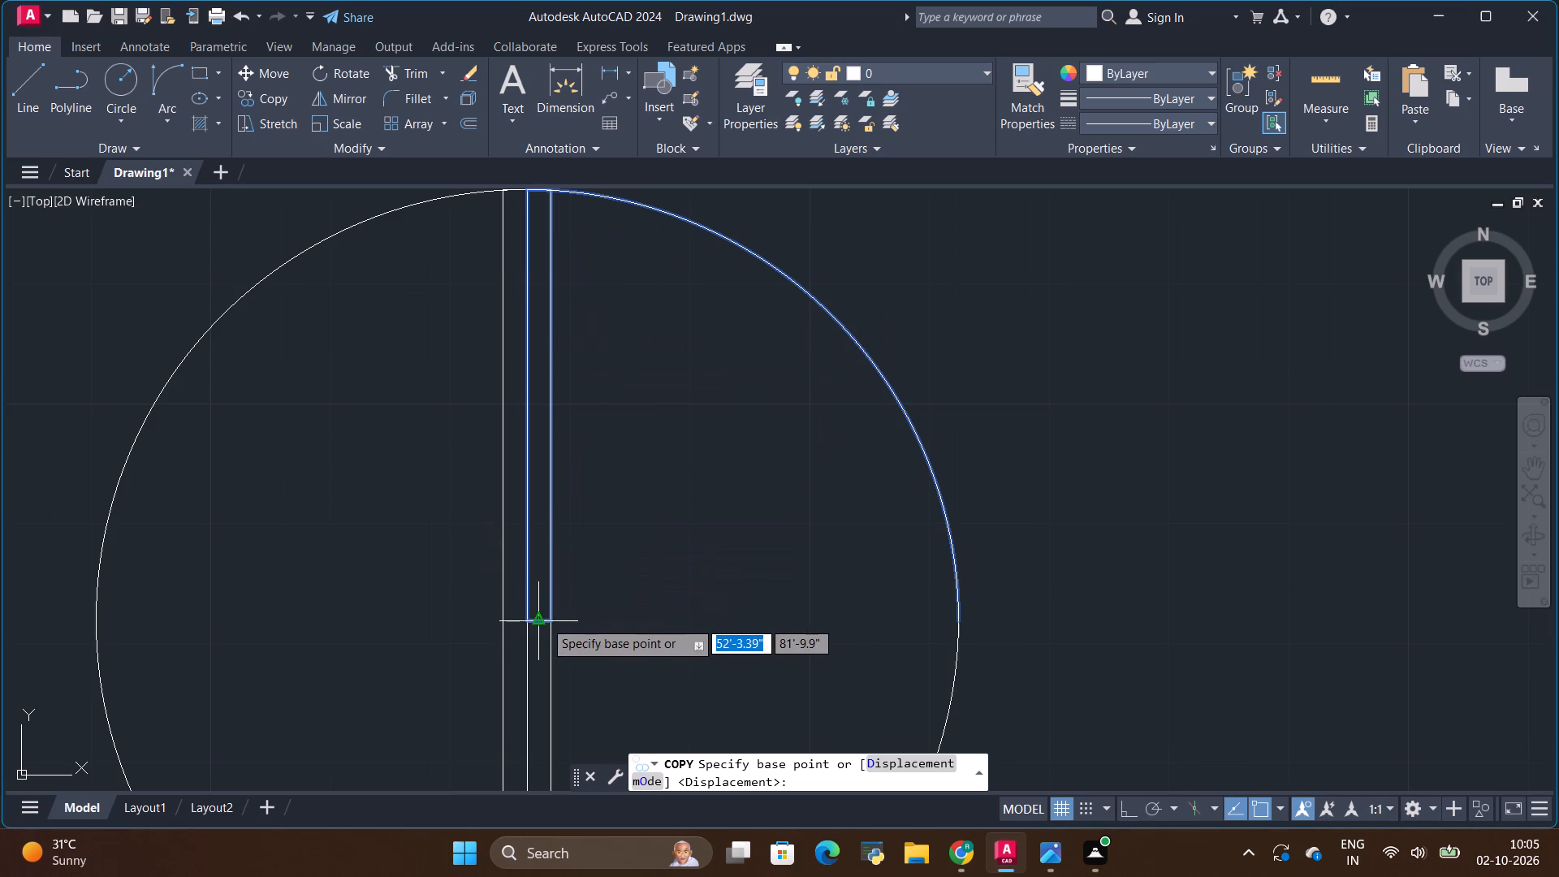
left_click(529, 619)
scroll(555, 521, "down", 4)
scroll(455, 492, "down", 3)
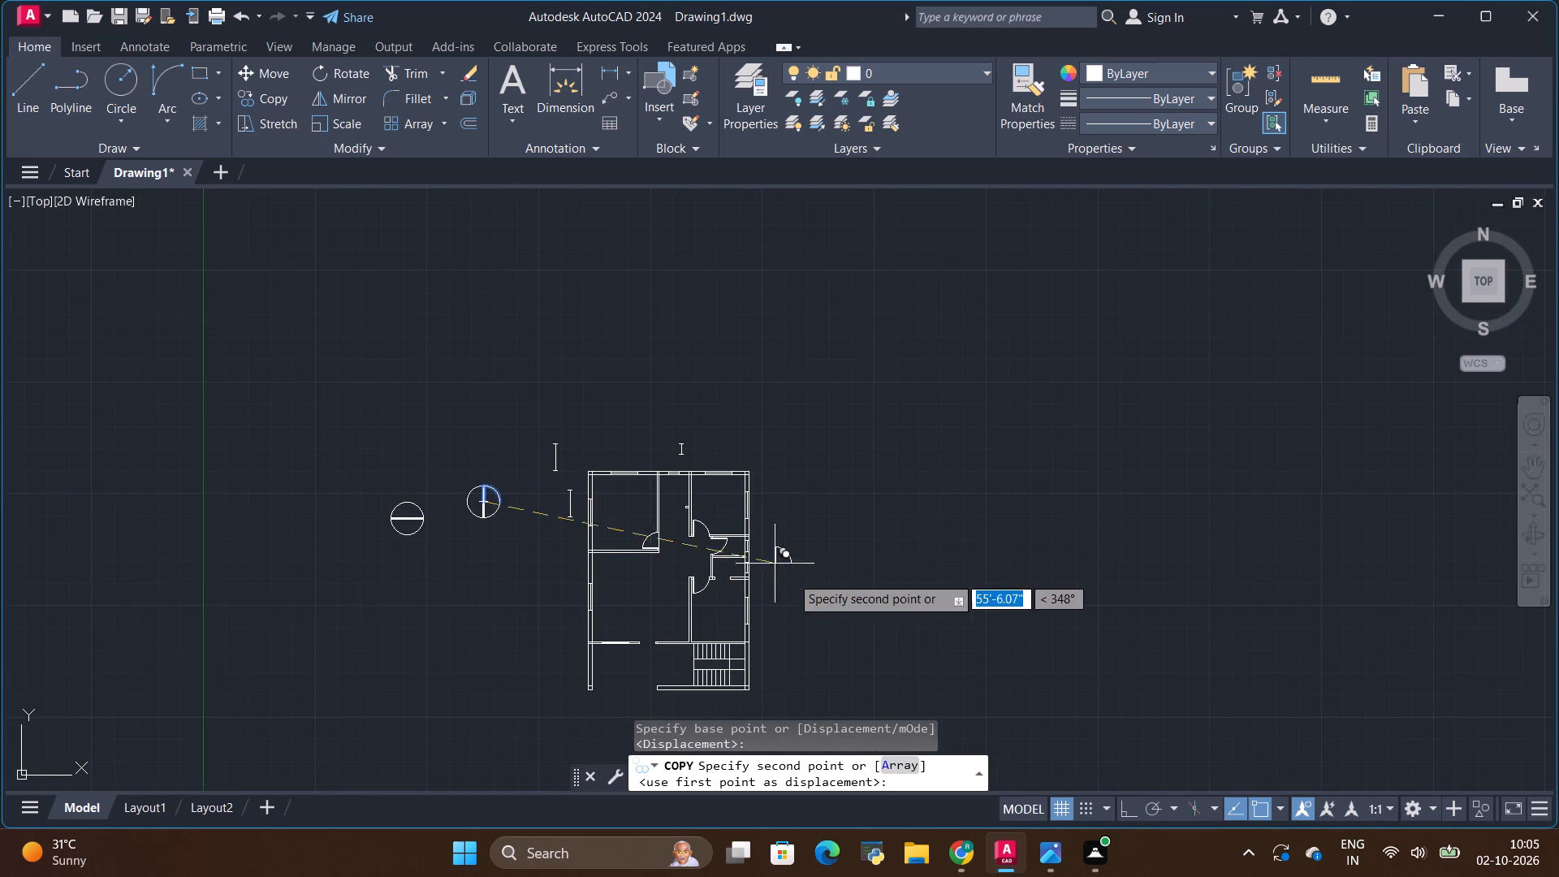
scroll(805, 594, "up", 2)
scroll(573, 555, "up", 3)
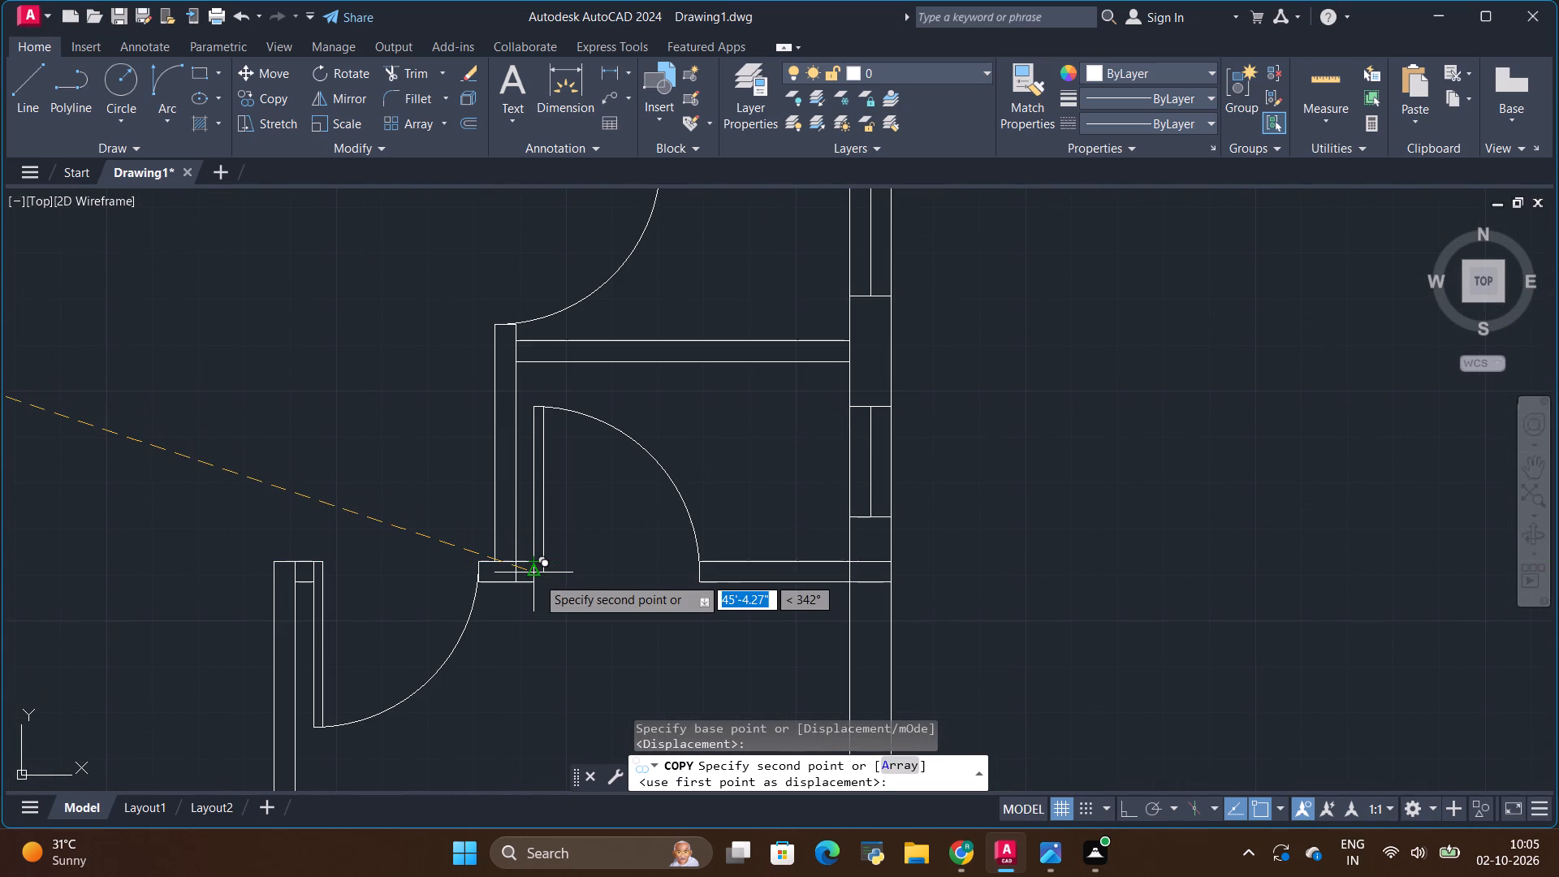
scroll(534, 585, "up", 1)
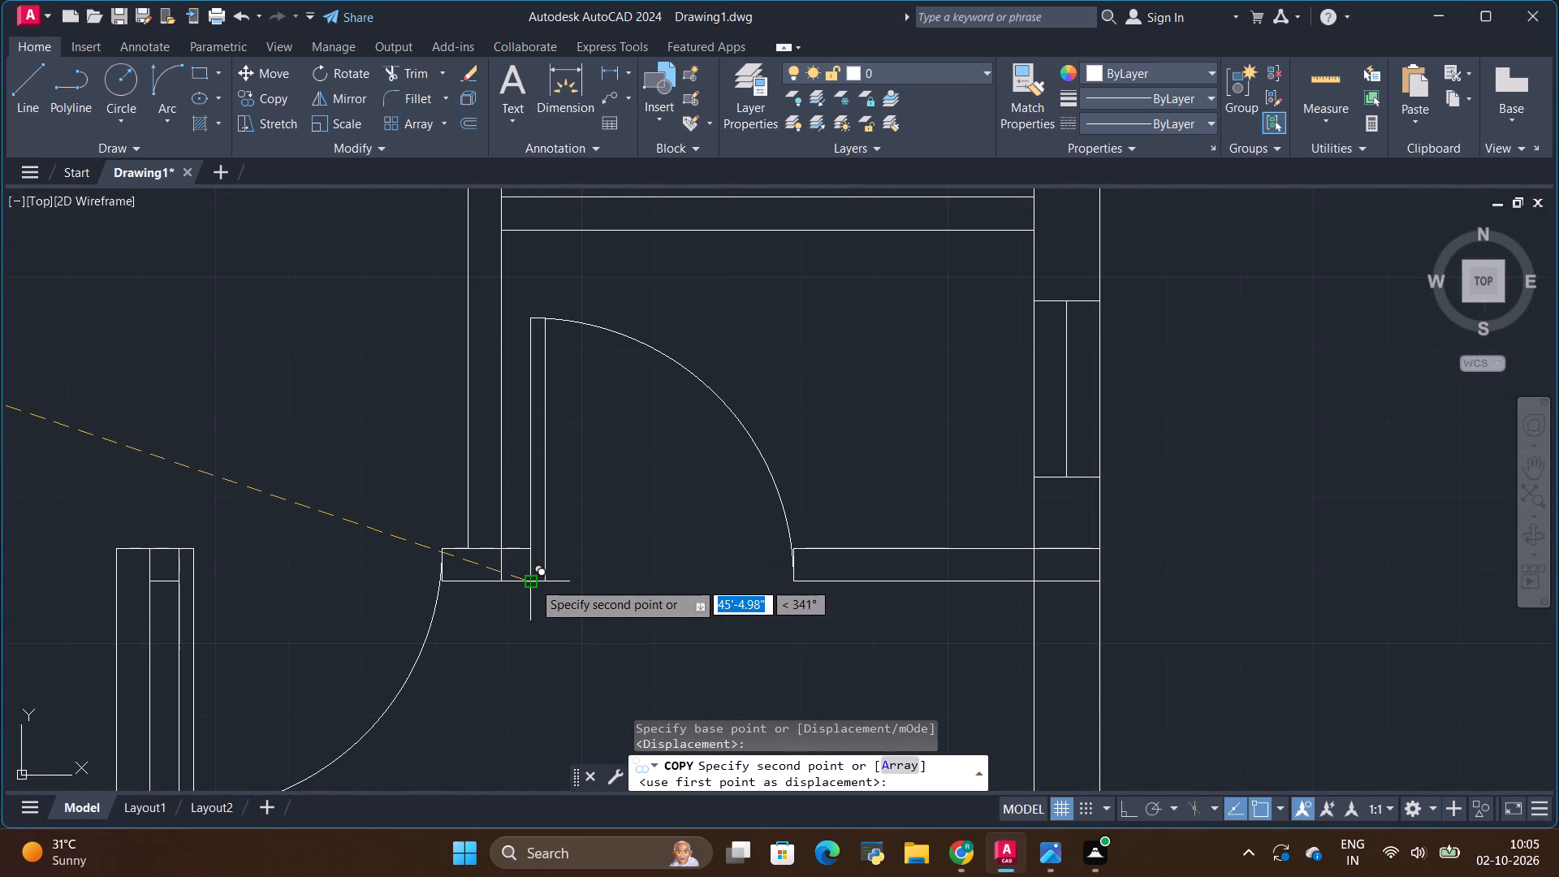
left_click(533, 581)
key("Escape")
Trim the leftover wall line crossing the upper-left bedroom's doorway.
scroll(395, 564, "down", 3)
scroll(931, 539, "down", 2)
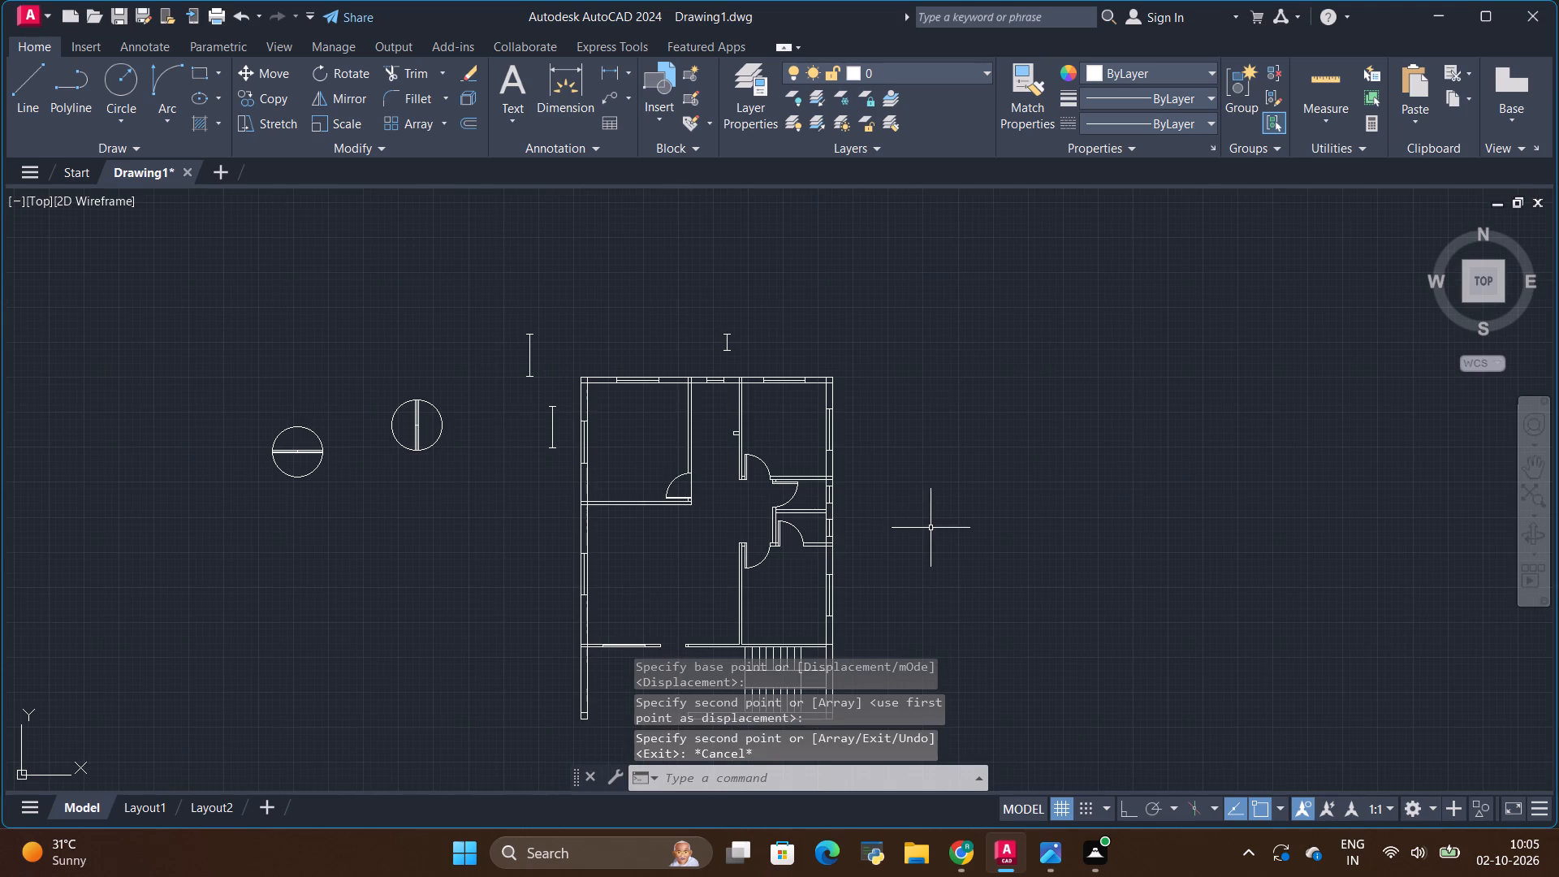
scroll(718, 440, "up", 3)
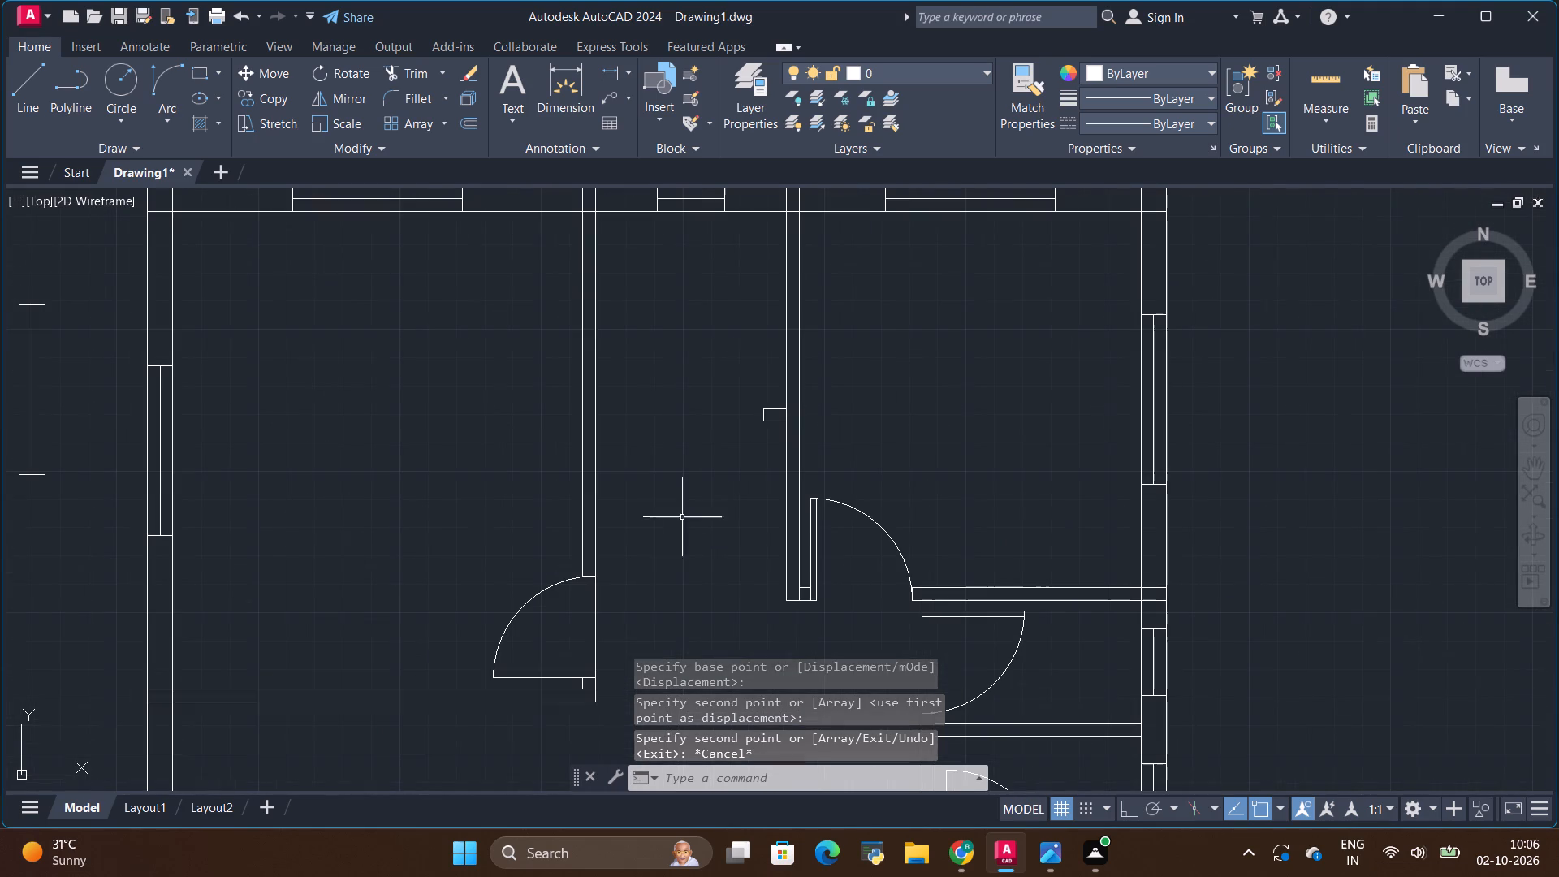
left_click(425, 73)
scroll(553, 321, "down", 2)
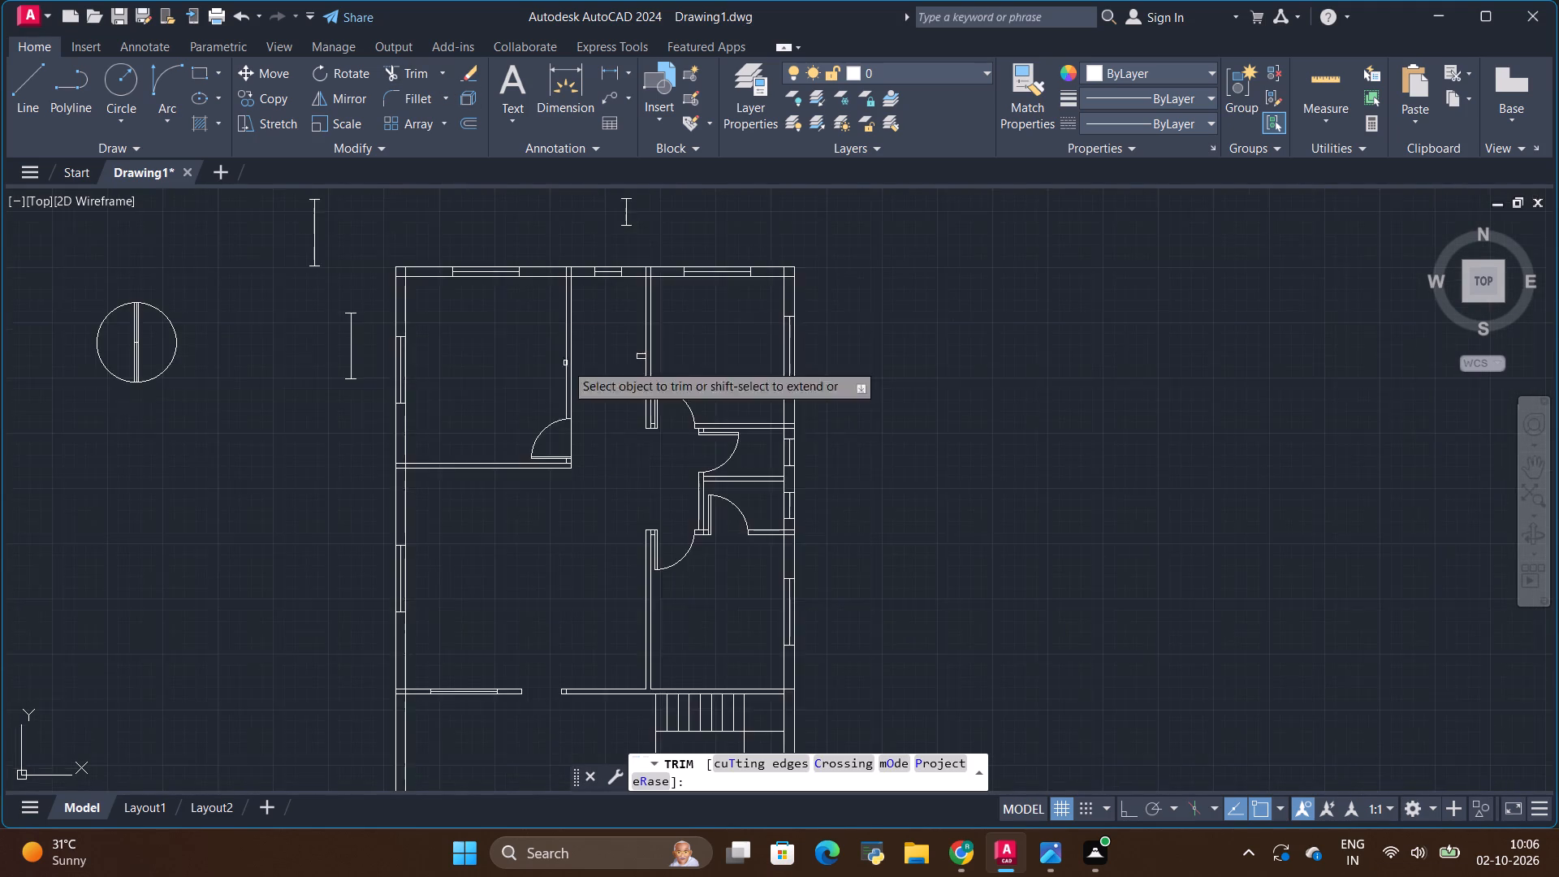
scroll(572, 429, "up", 2)
left_click_drag(578, 436, 546, 448)
scroll(586, 412, "down", 4)
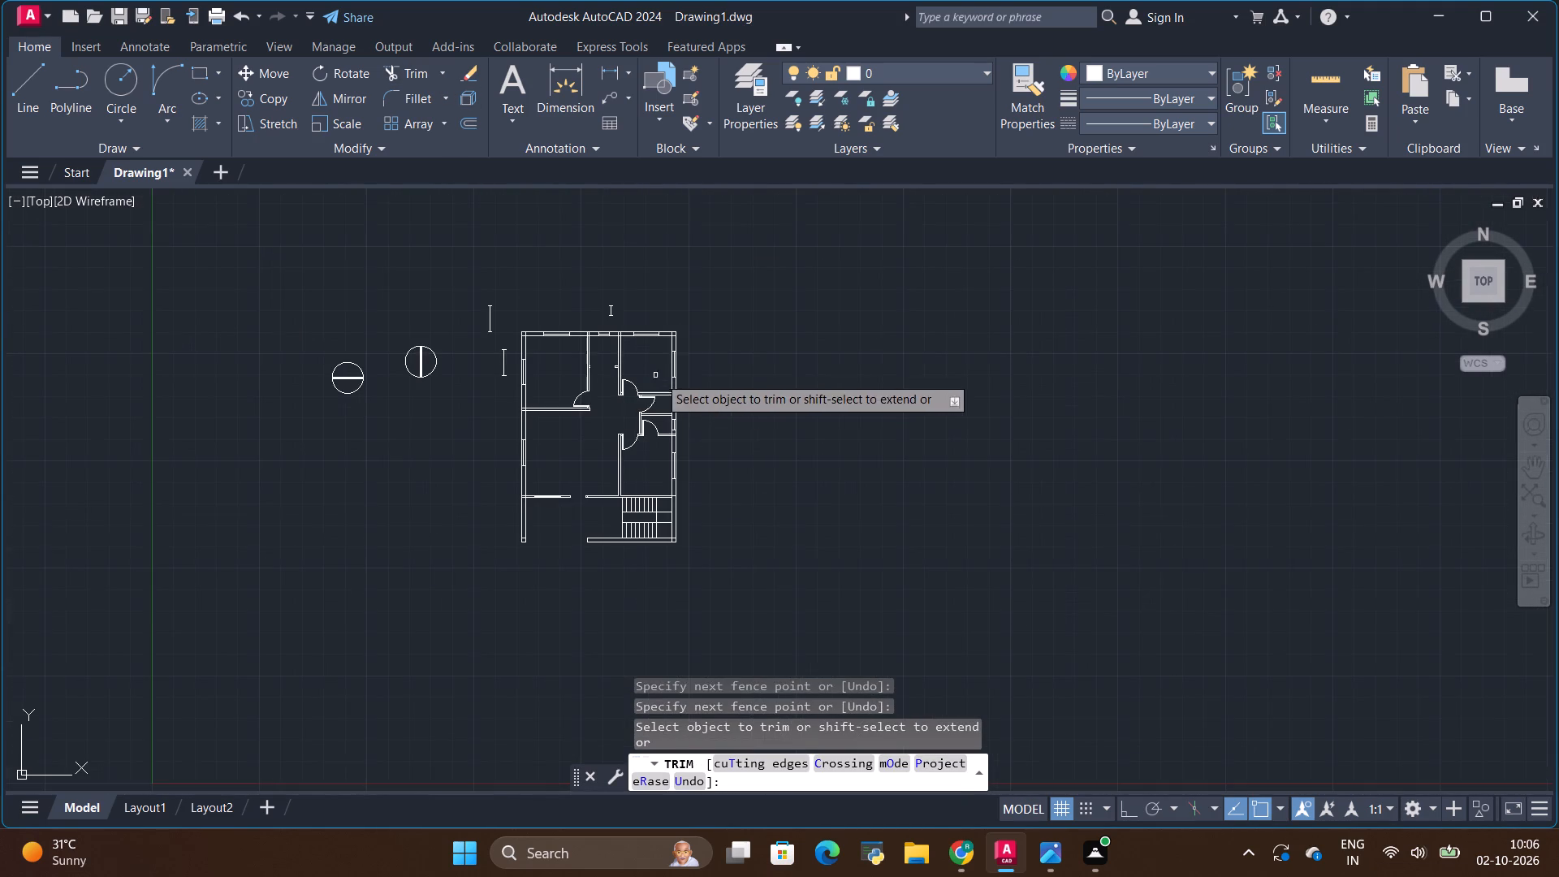
scroll(604, 372, "up", 3)
key("Escape")
Copy the upper-left quarter door from the vertical-leaf circle into the living room's sitout doorway, hinged at the right jamb's lower corner.
scroll(955, 347, "down", 2)
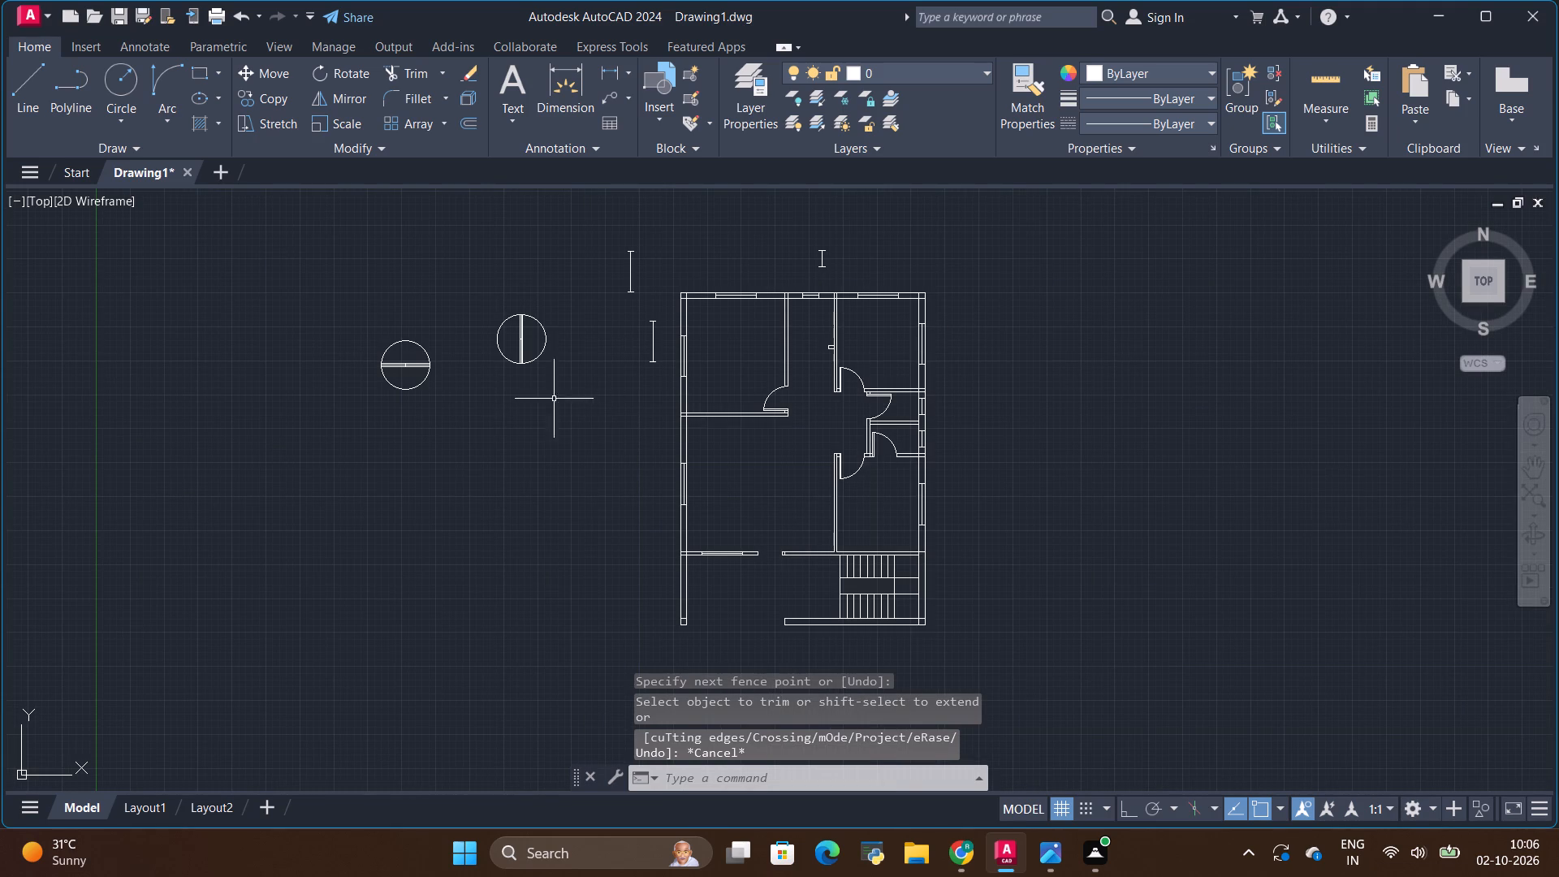
scroll(795, 563, "up", 3)
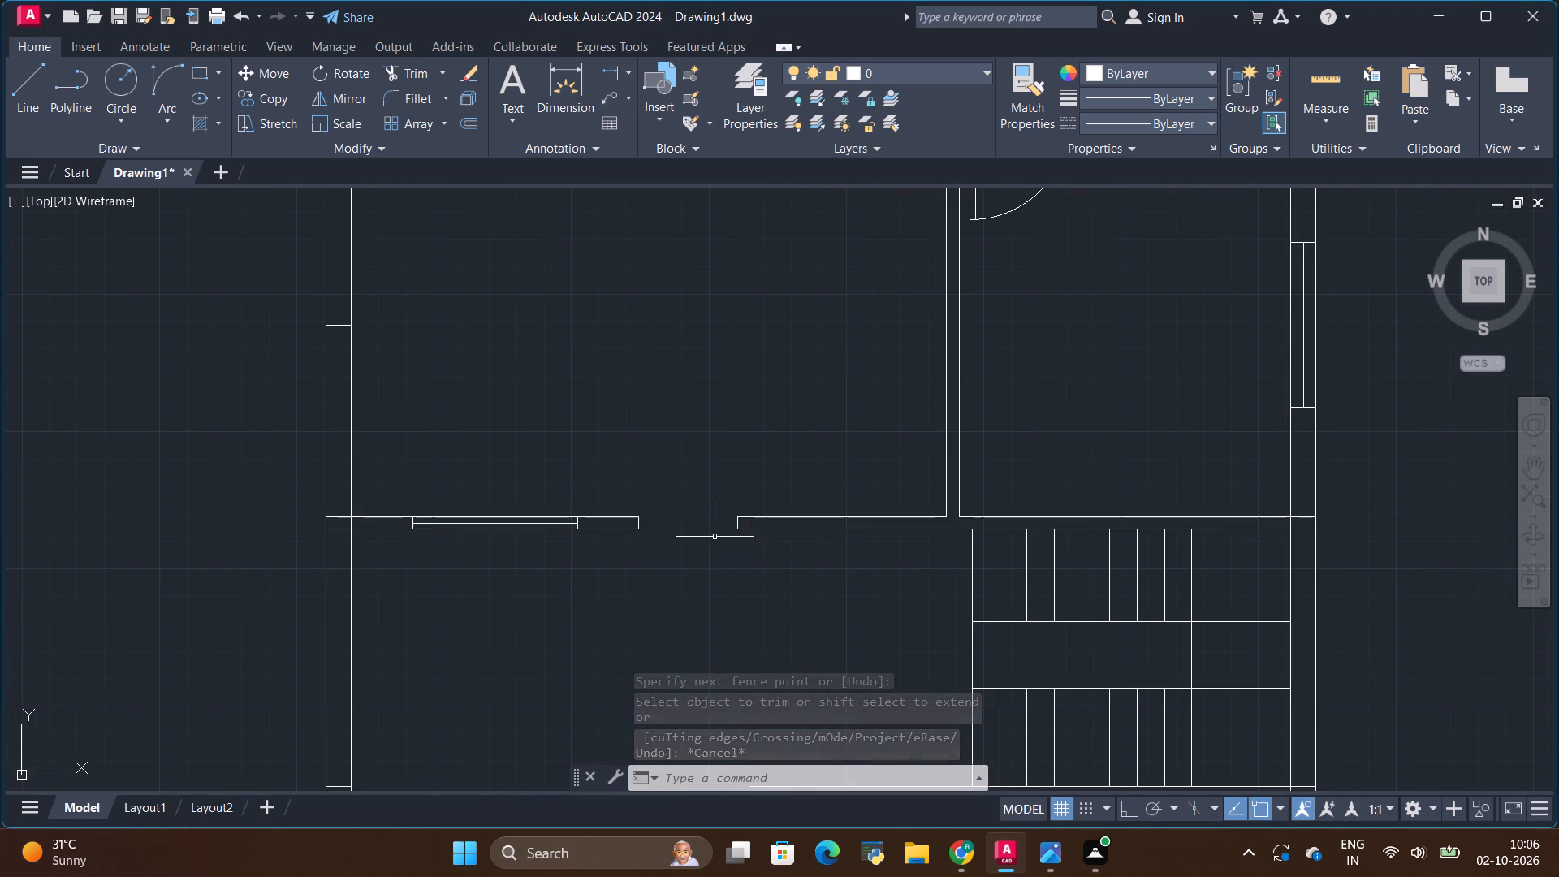
scroll(743, 456, "down", 2)
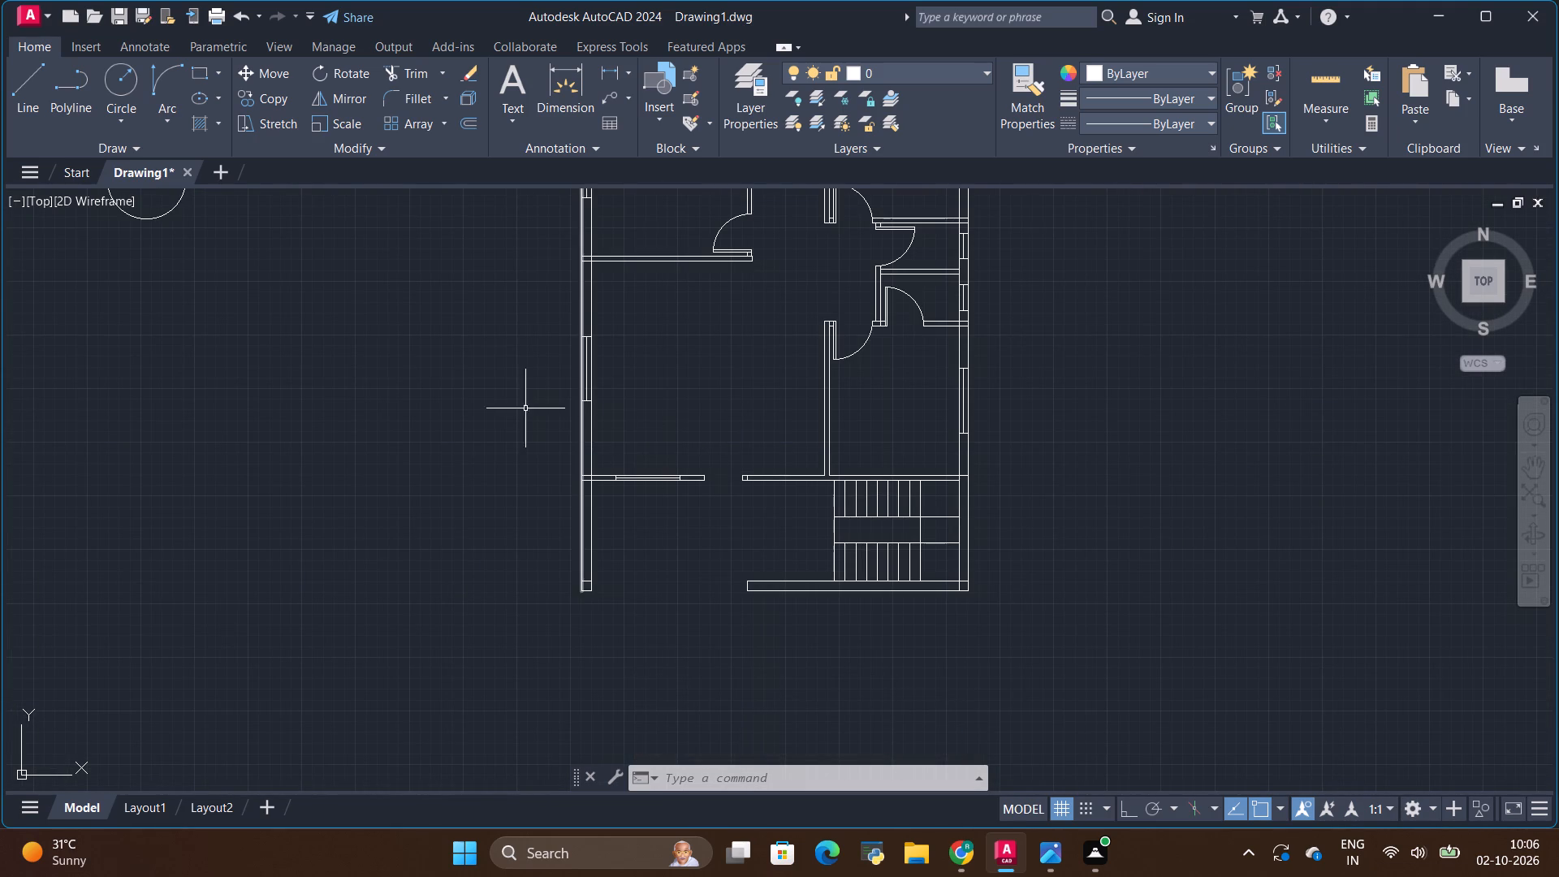
scroll(549, 404, "down", 1)
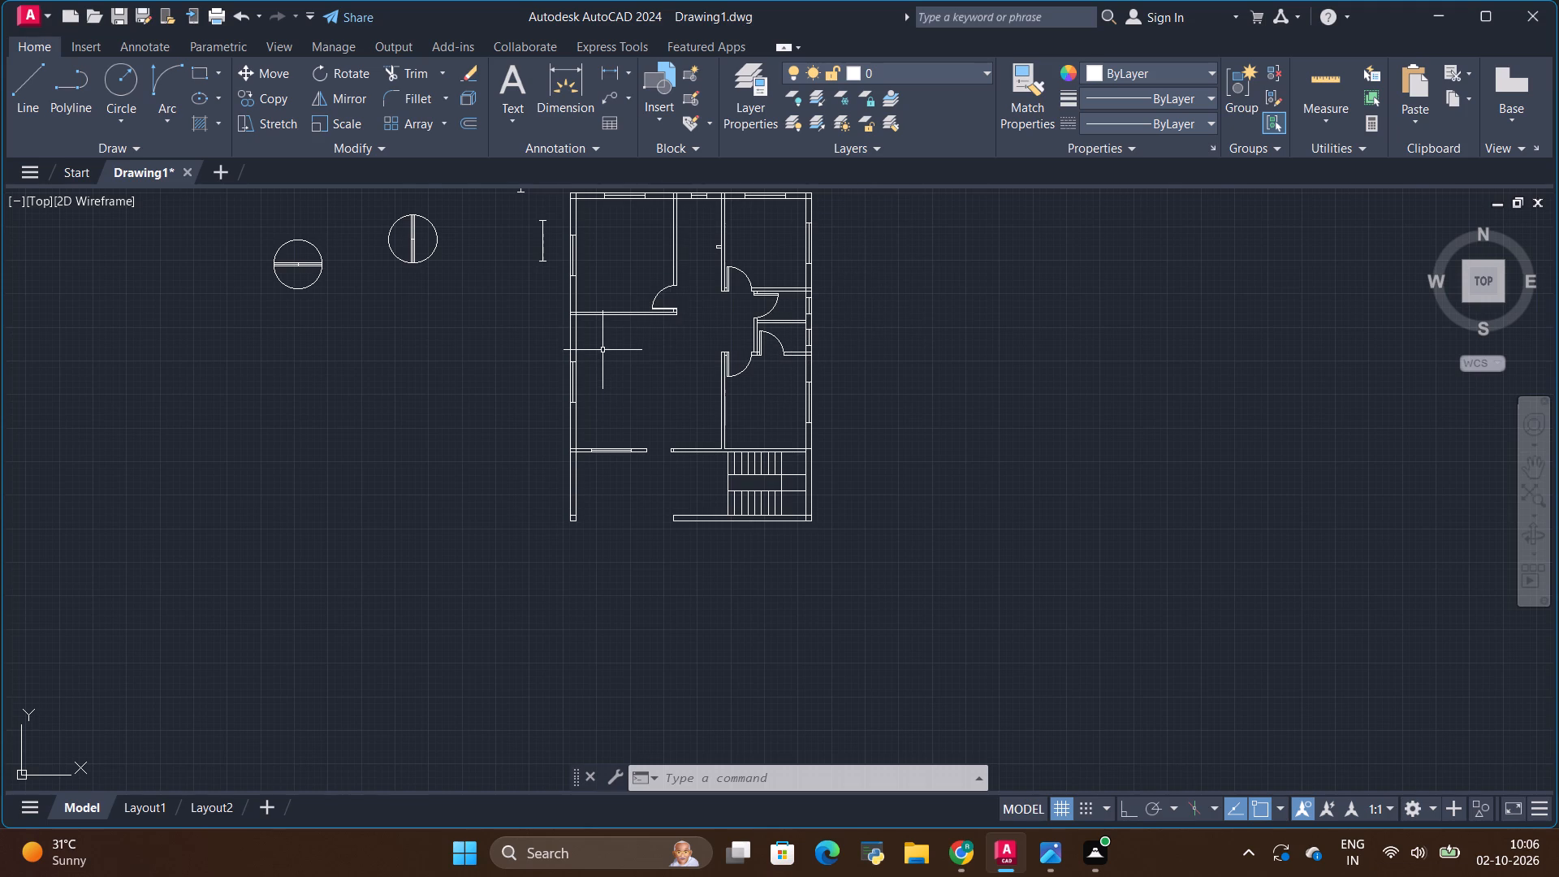
scroll(313, 252, "up", 3)
scroll(313, 253, "down", 2)
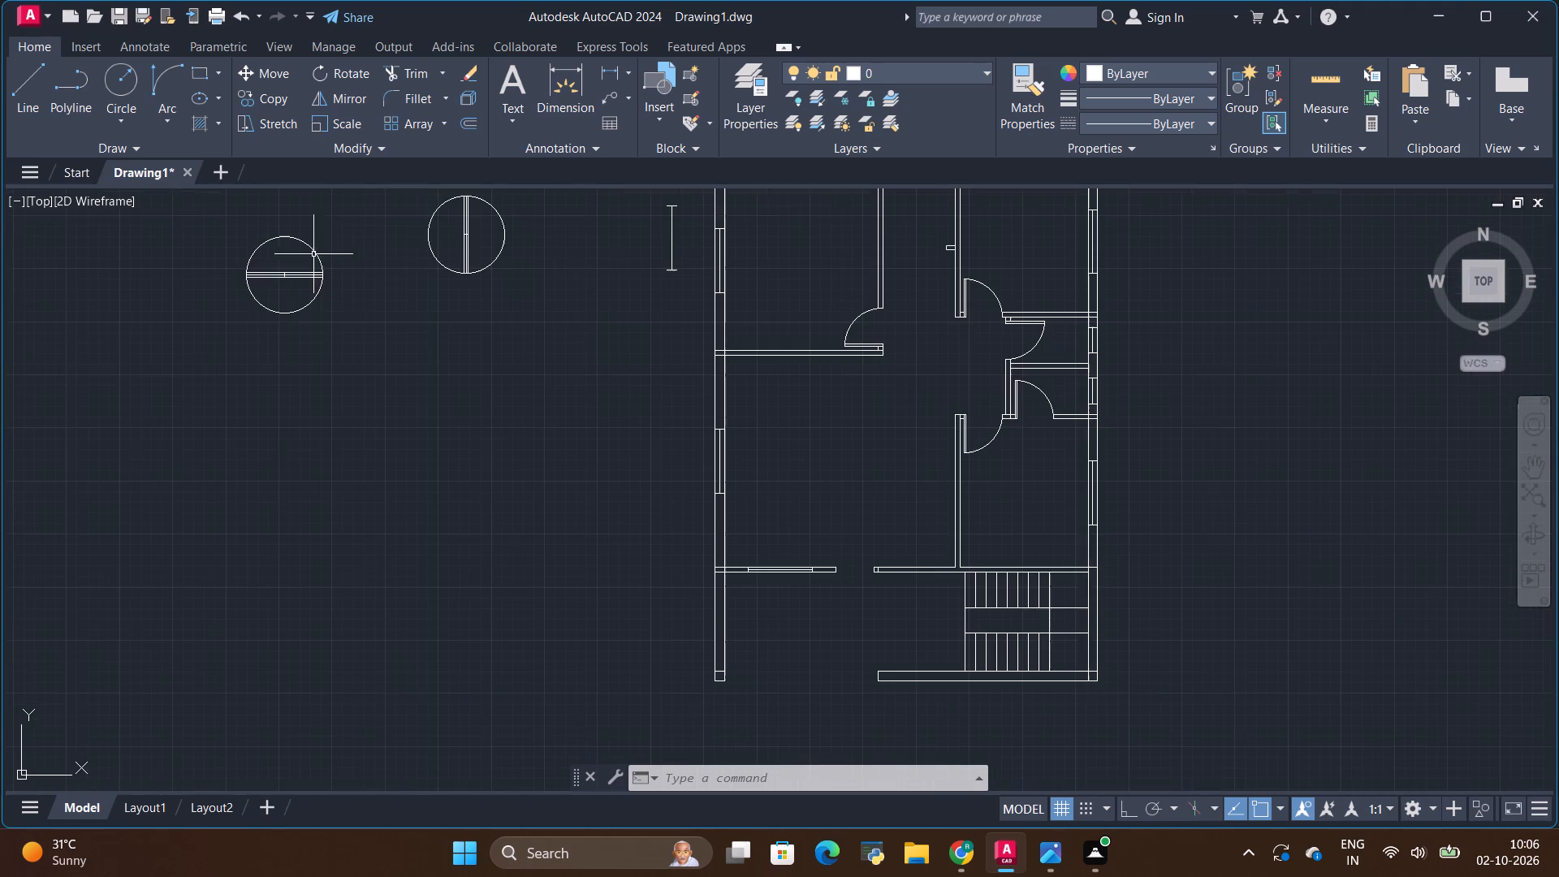
scroll(440, 244, "down", 1)
scroll(458, 216, "up", 5)
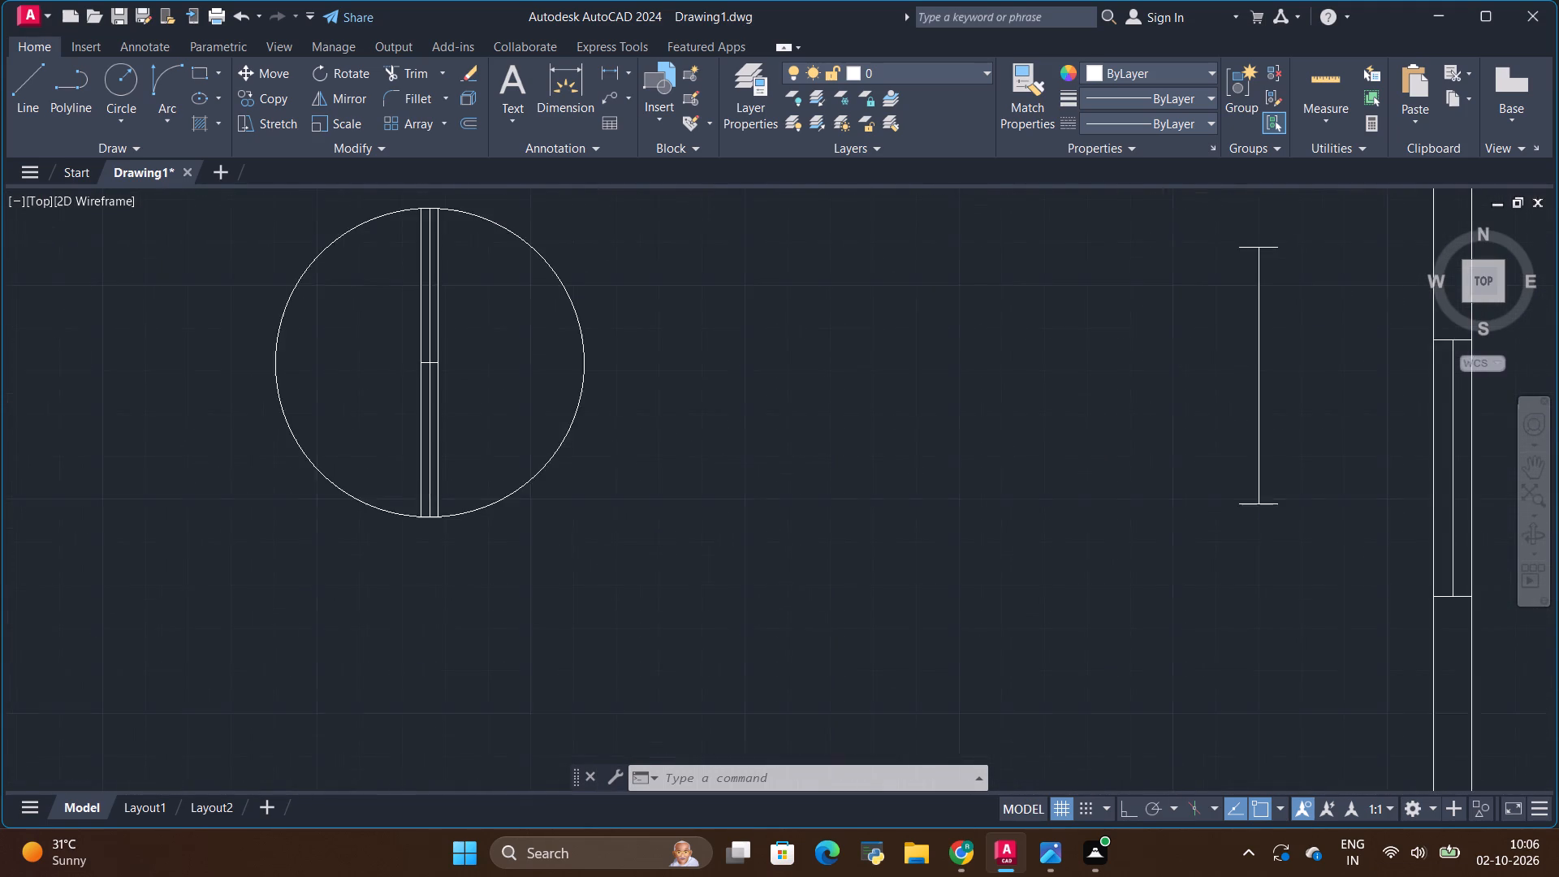
left_click(396, 309)
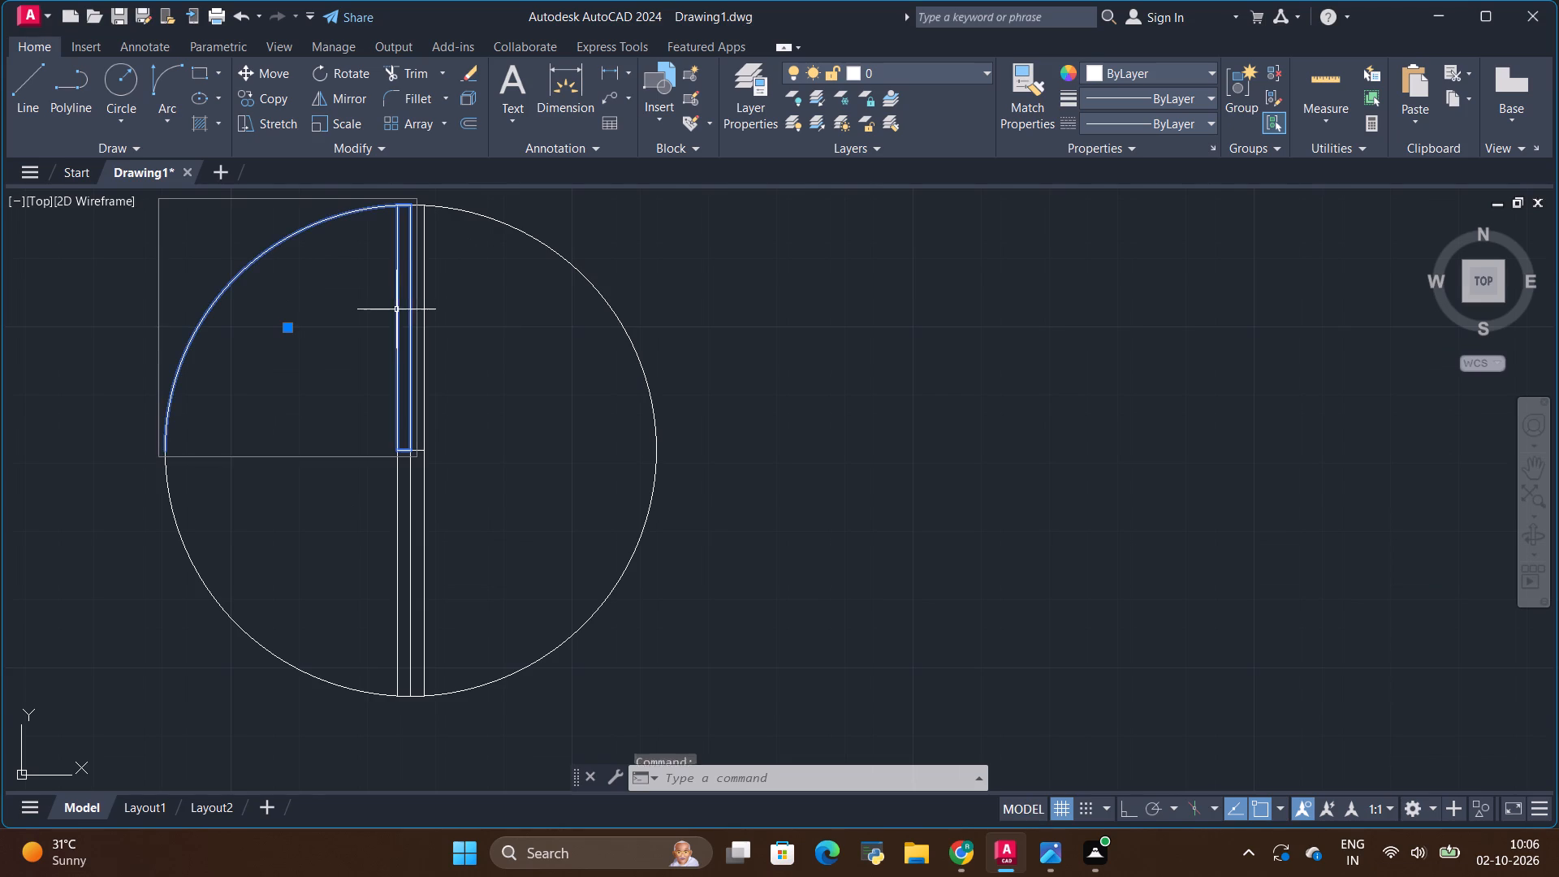
left_click(270, 97)
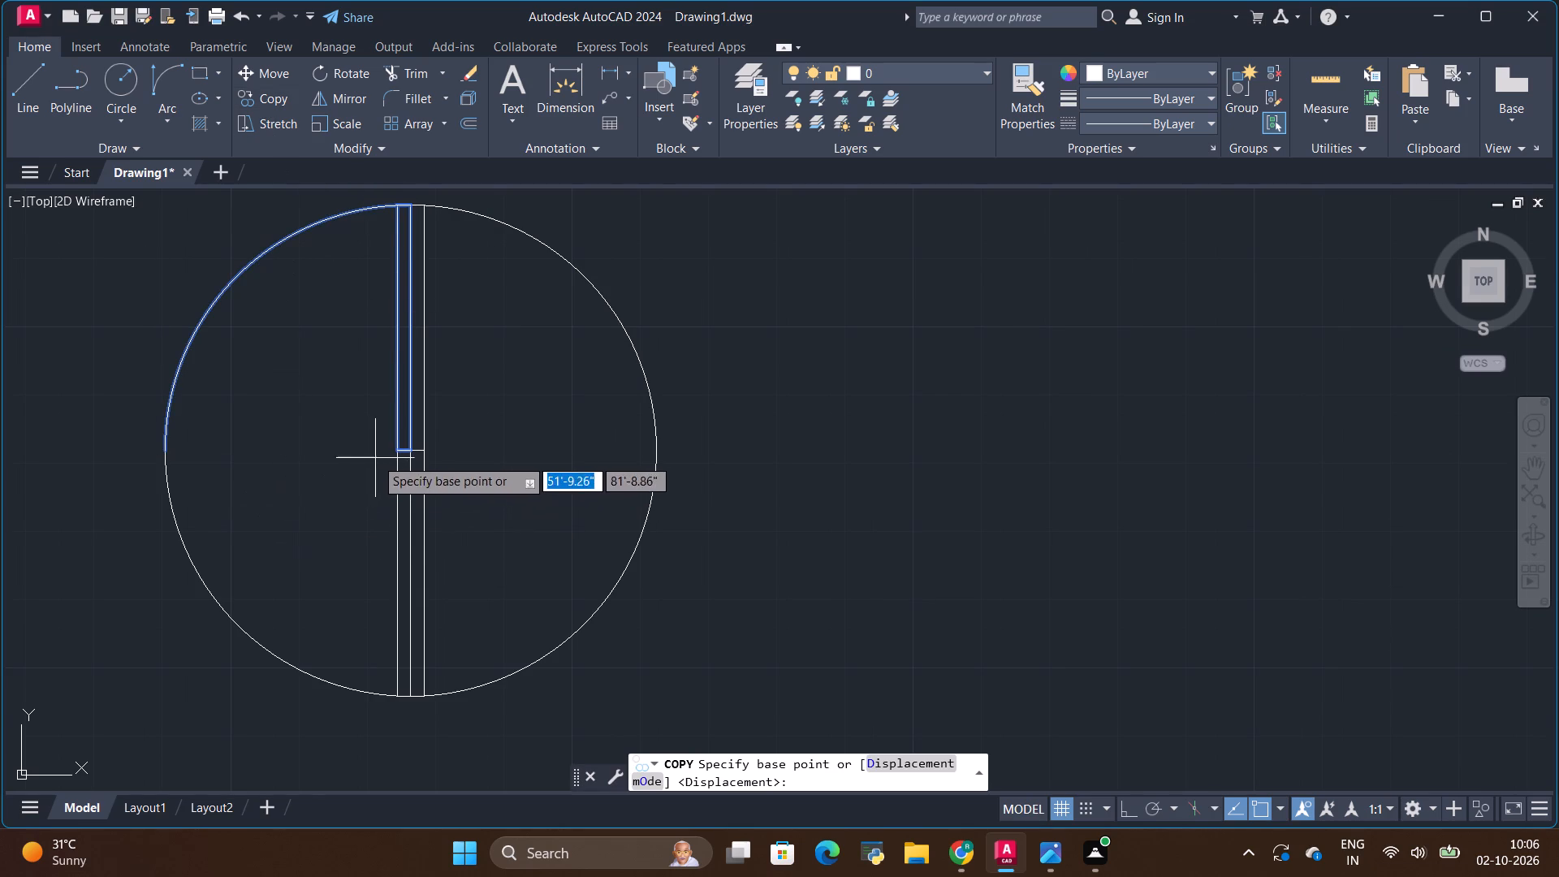
left_click(412, 456)
scroll(469, 475, "down", 4)
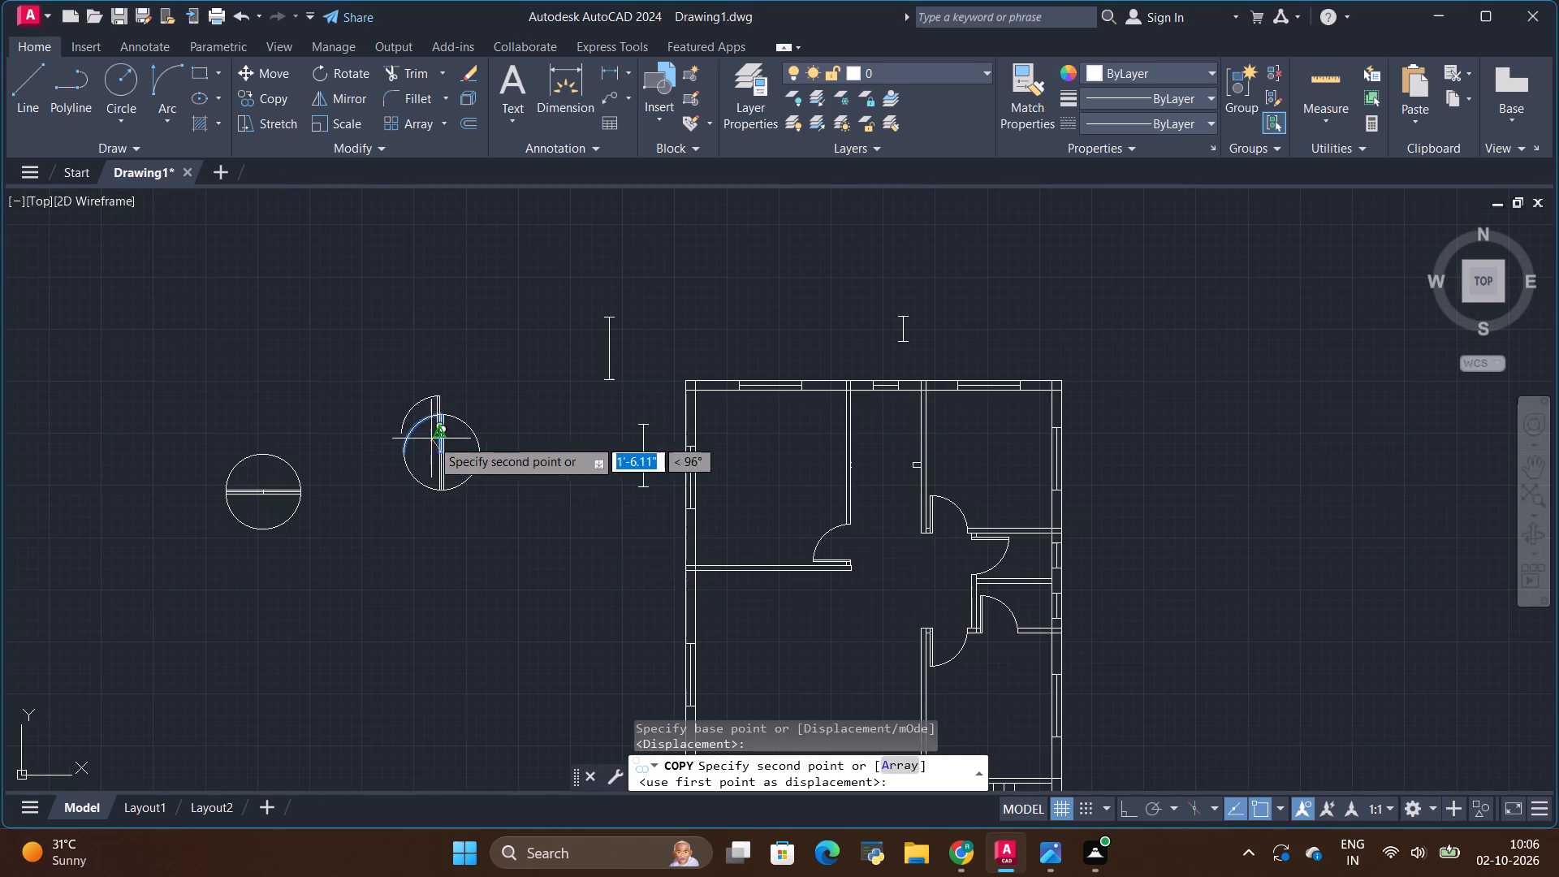
scroll(840, 565, "down", 2)
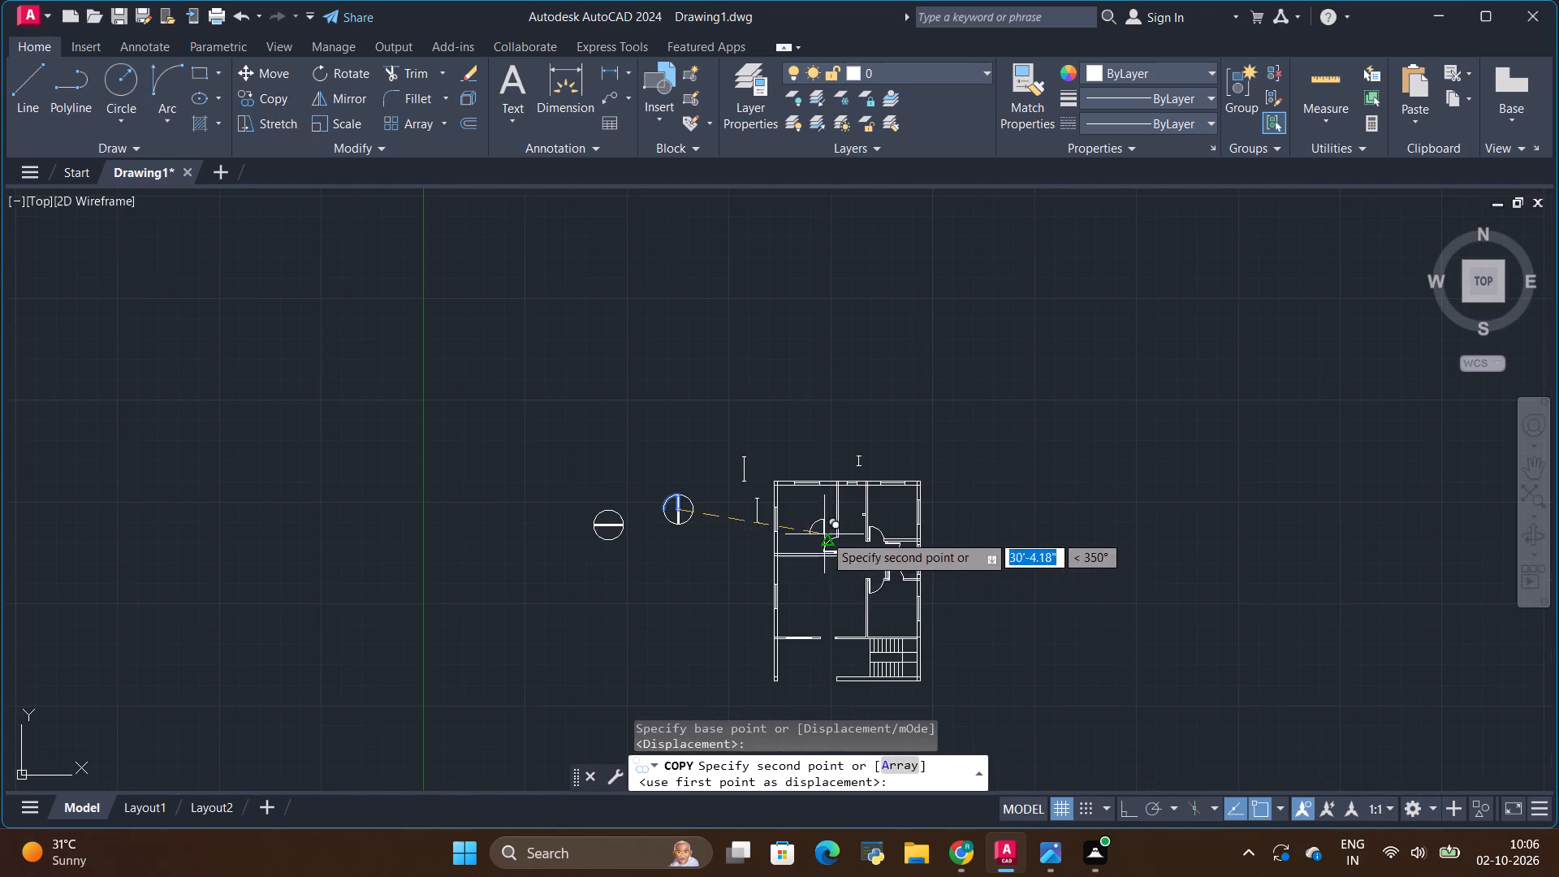
scroll(836, 641, "up", 6)
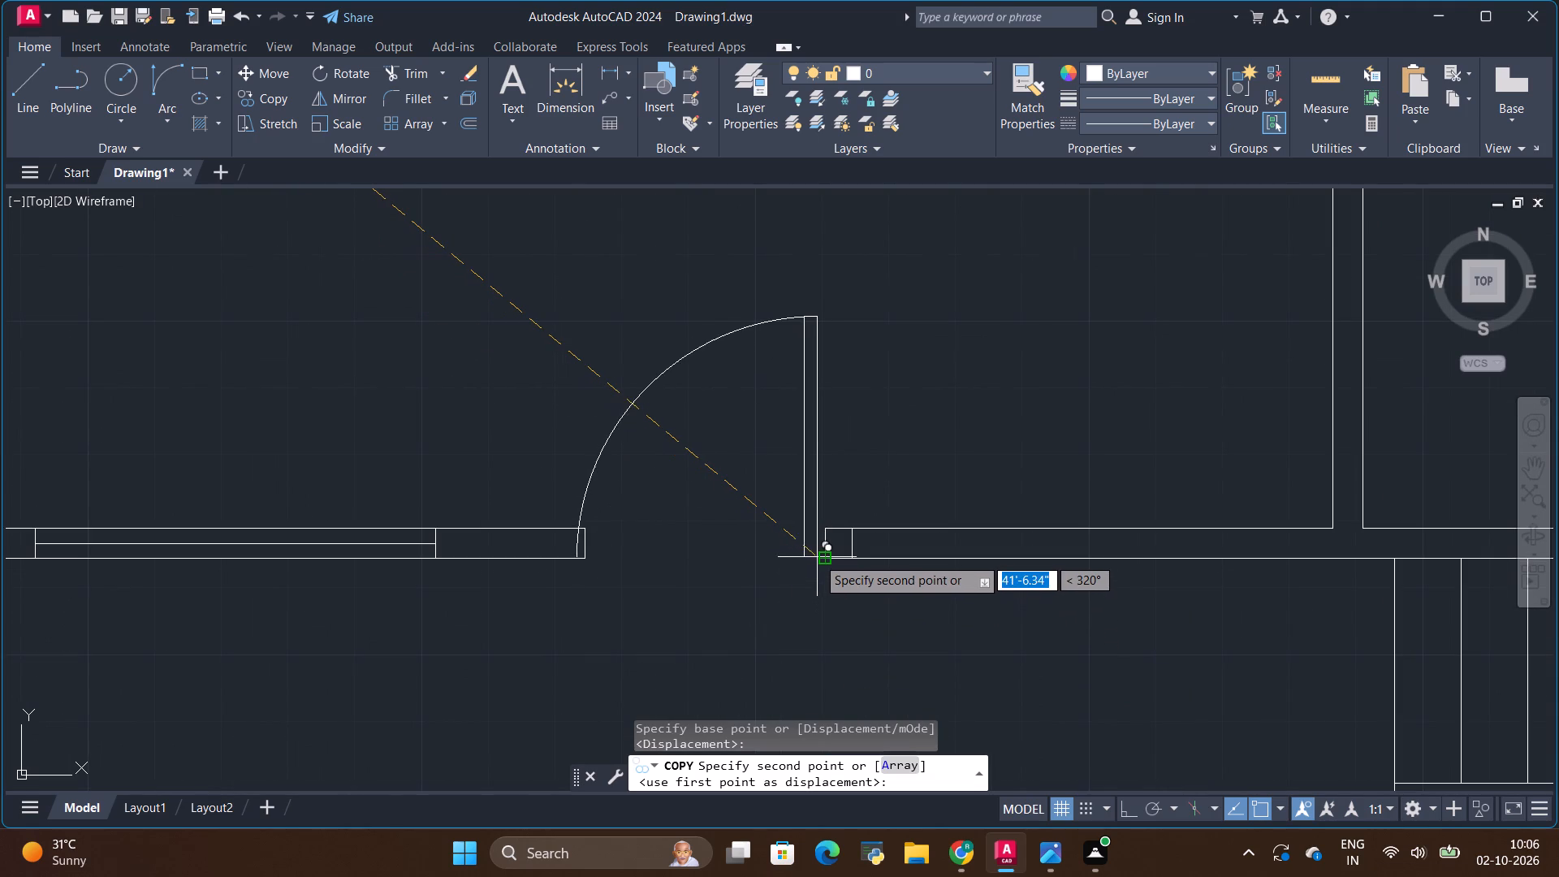
left_click(823, 557)
key("Escape")
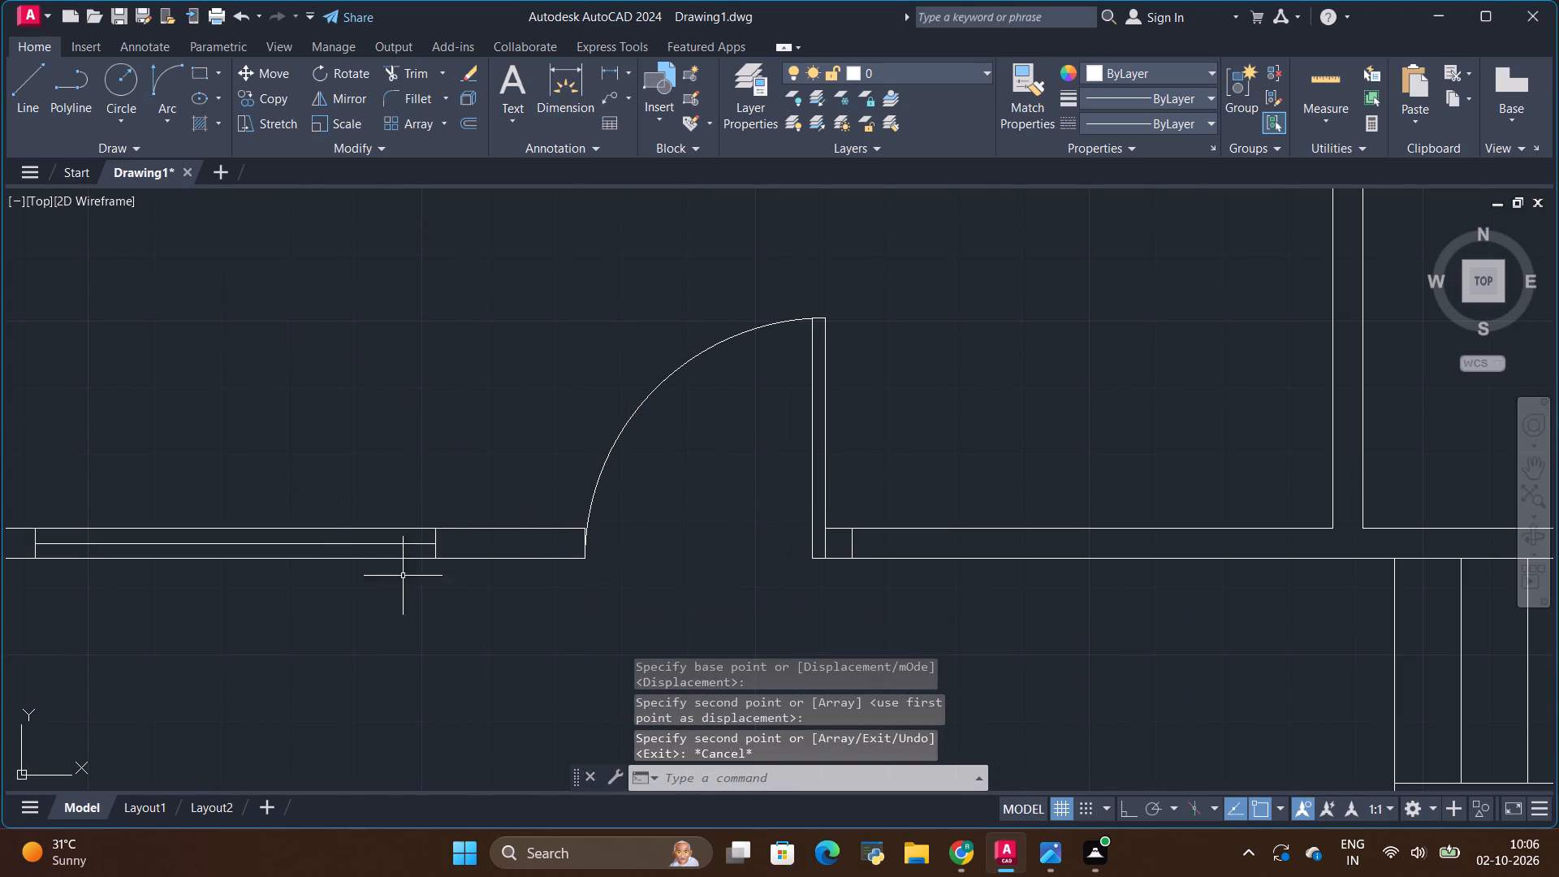
Move the short I-shaped guide from above the plan to the empty area below the two door circles.
scroll(407, 538, "down", 4)
scroll(488, 509, "down", 1)
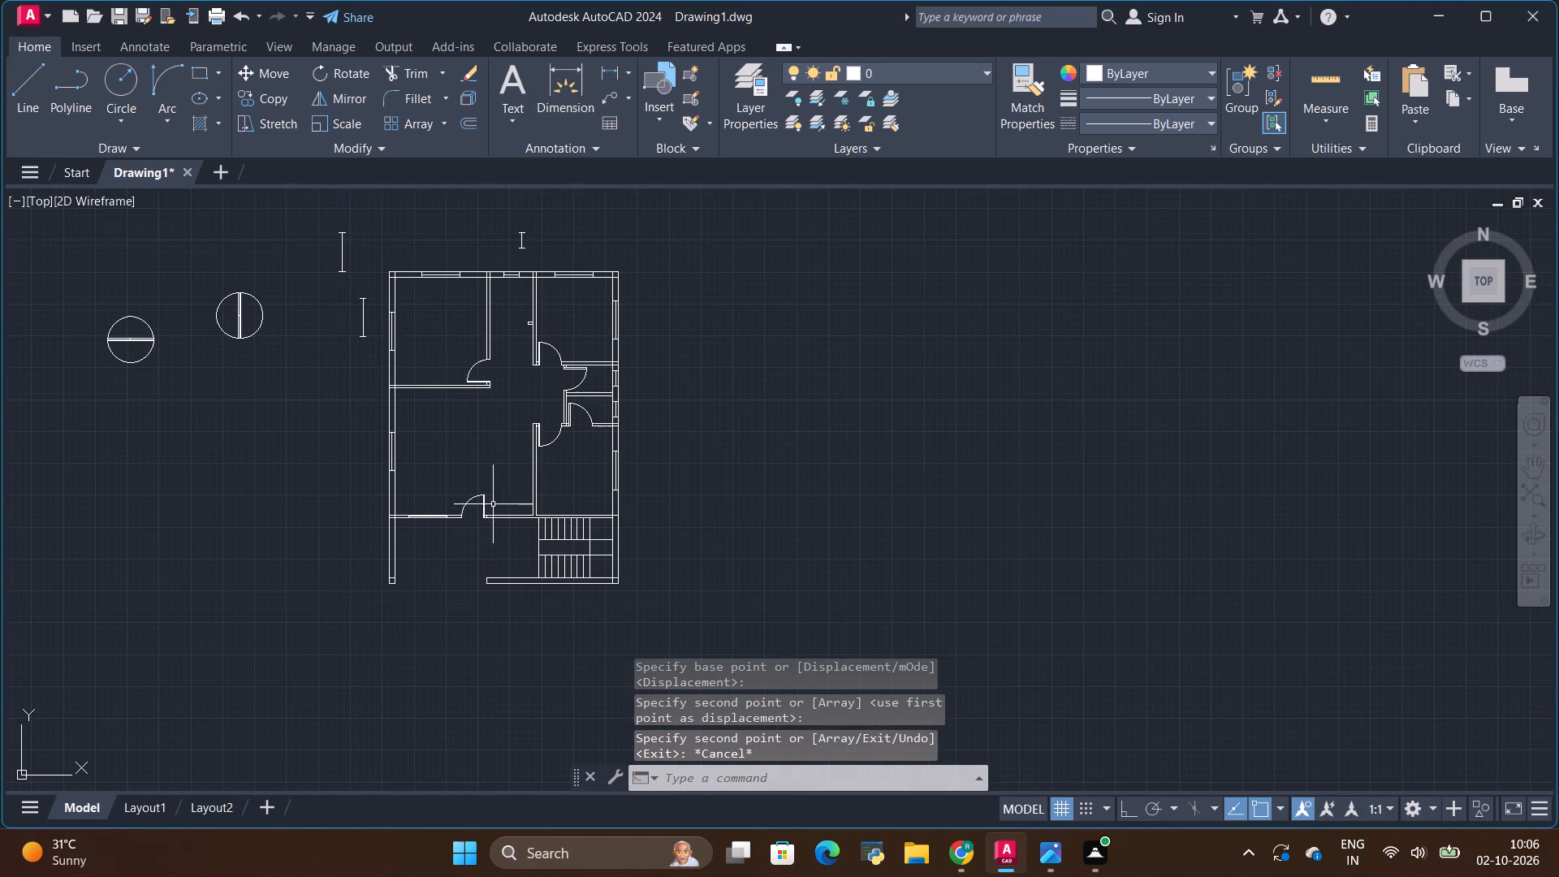
scroll(351, 282, "up", 1)
scroll(382, 341, "down", 1)
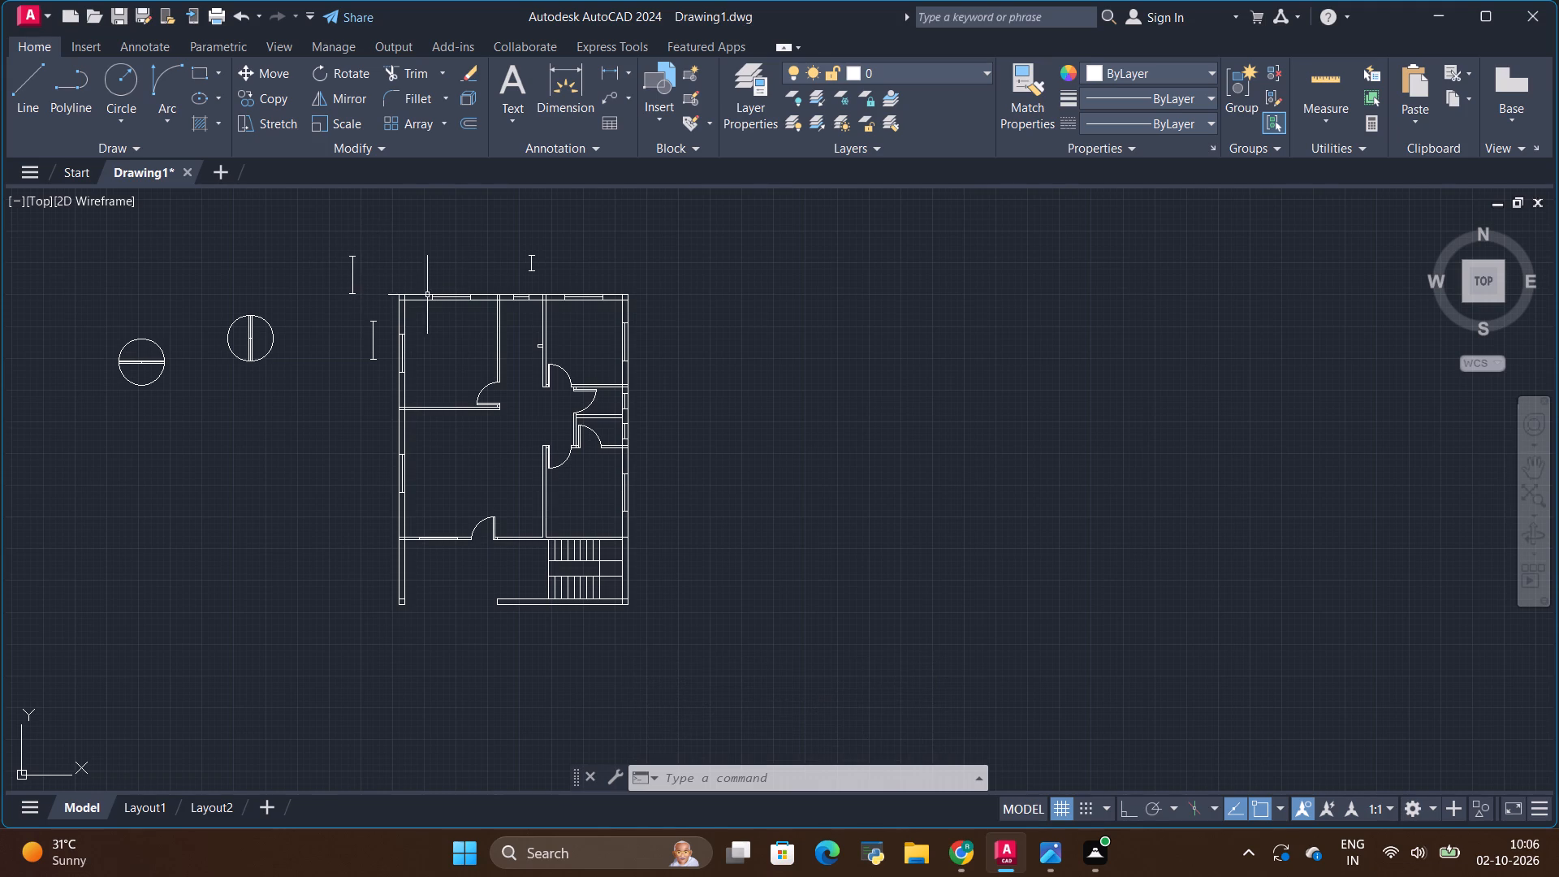
left_click_drag(512, 246, 566, 244)
scroll(375, 259, "up", 1)
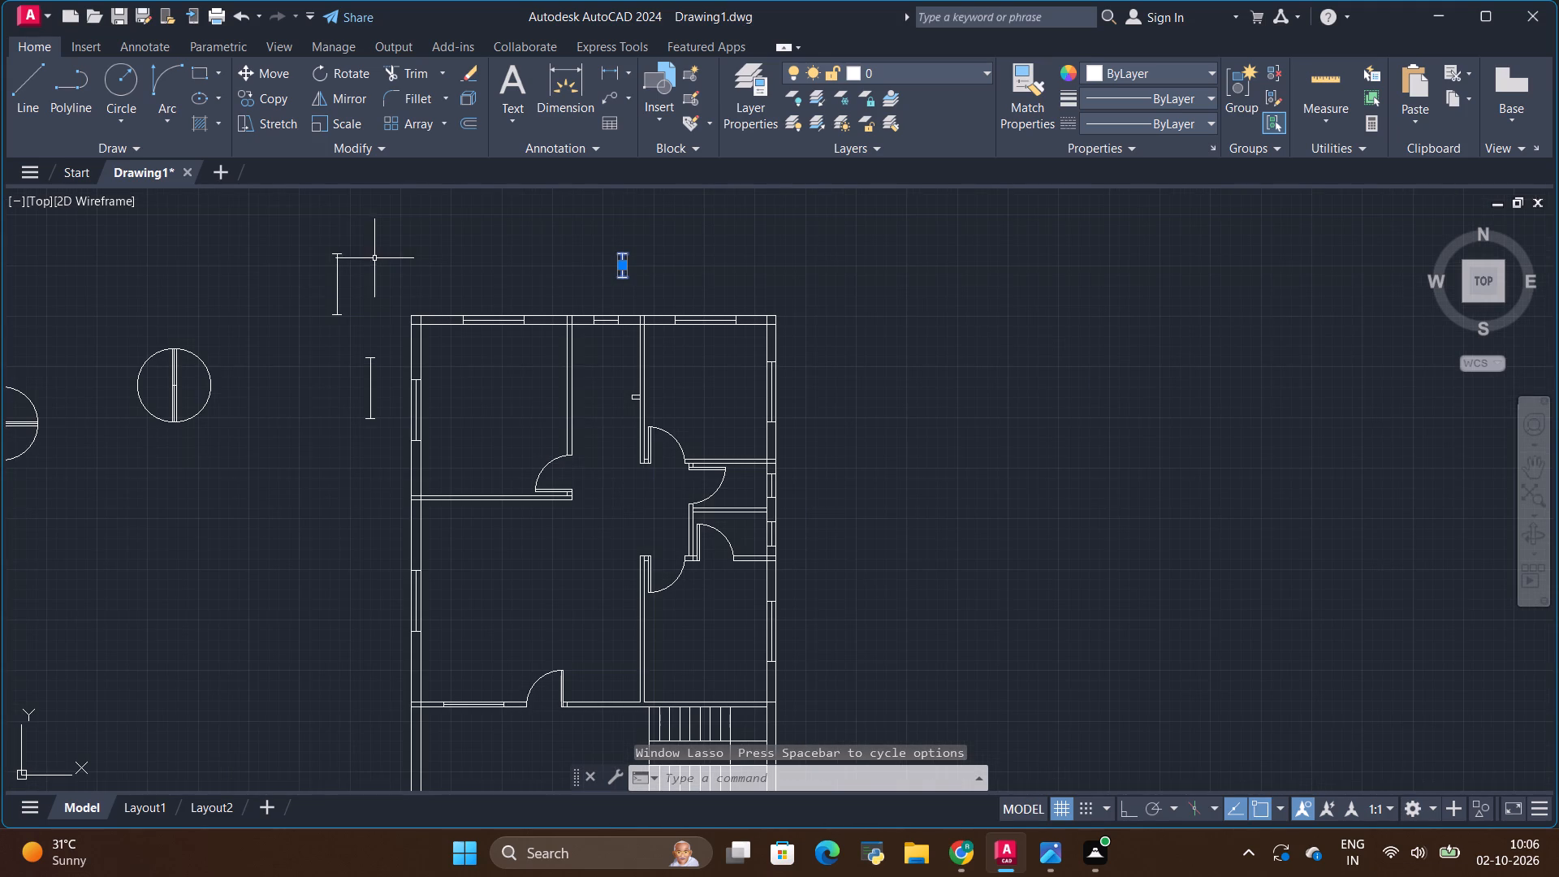
left_click(261, 71)
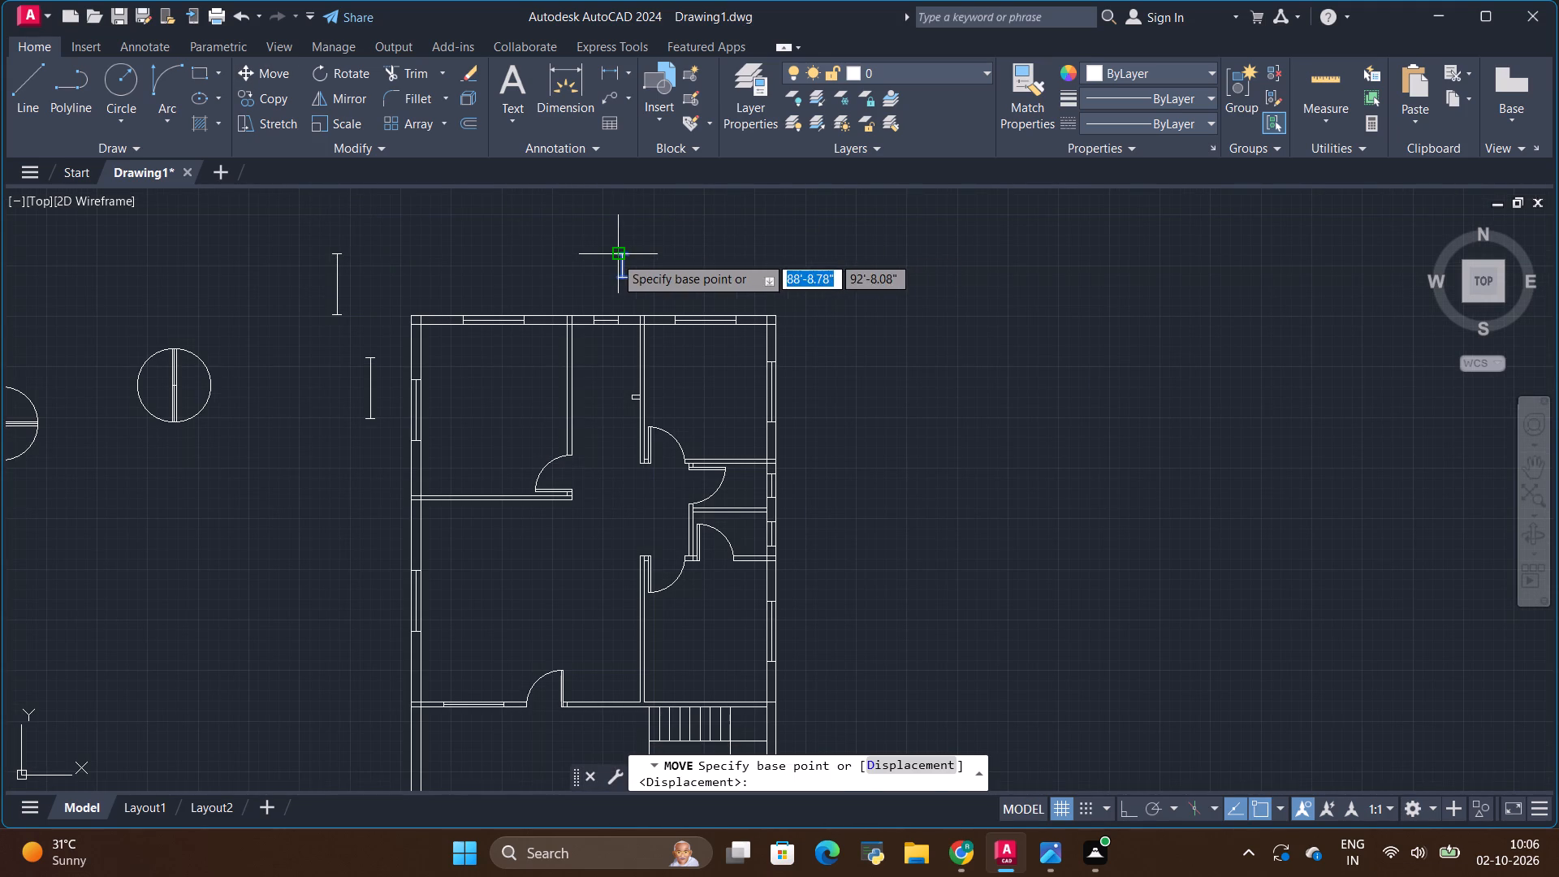
left_click(615, 256)
left_click(68, 491)
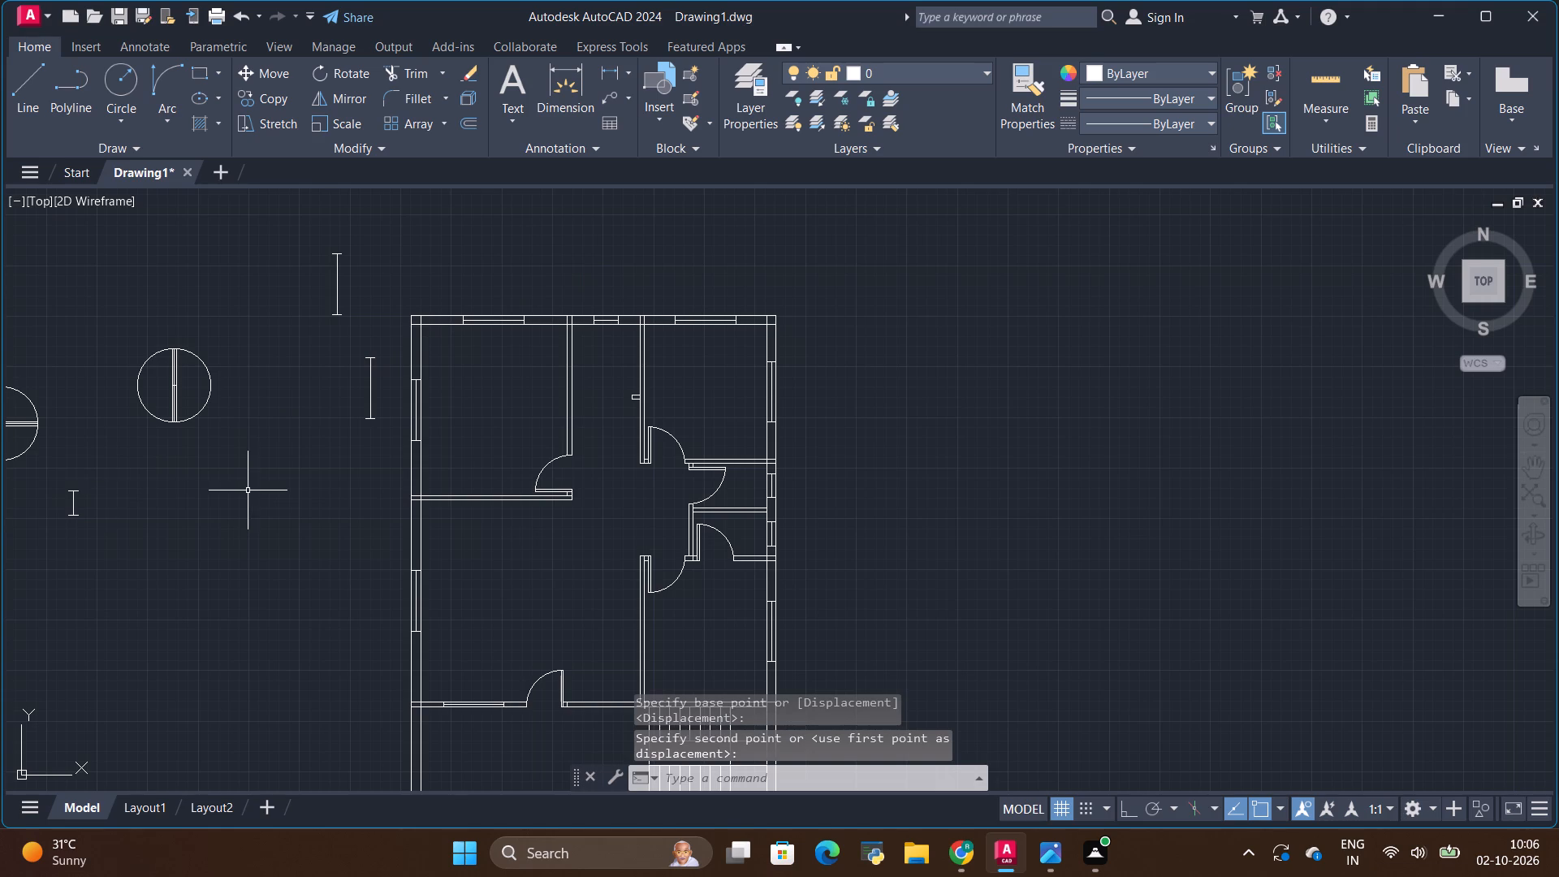
key("Escape")
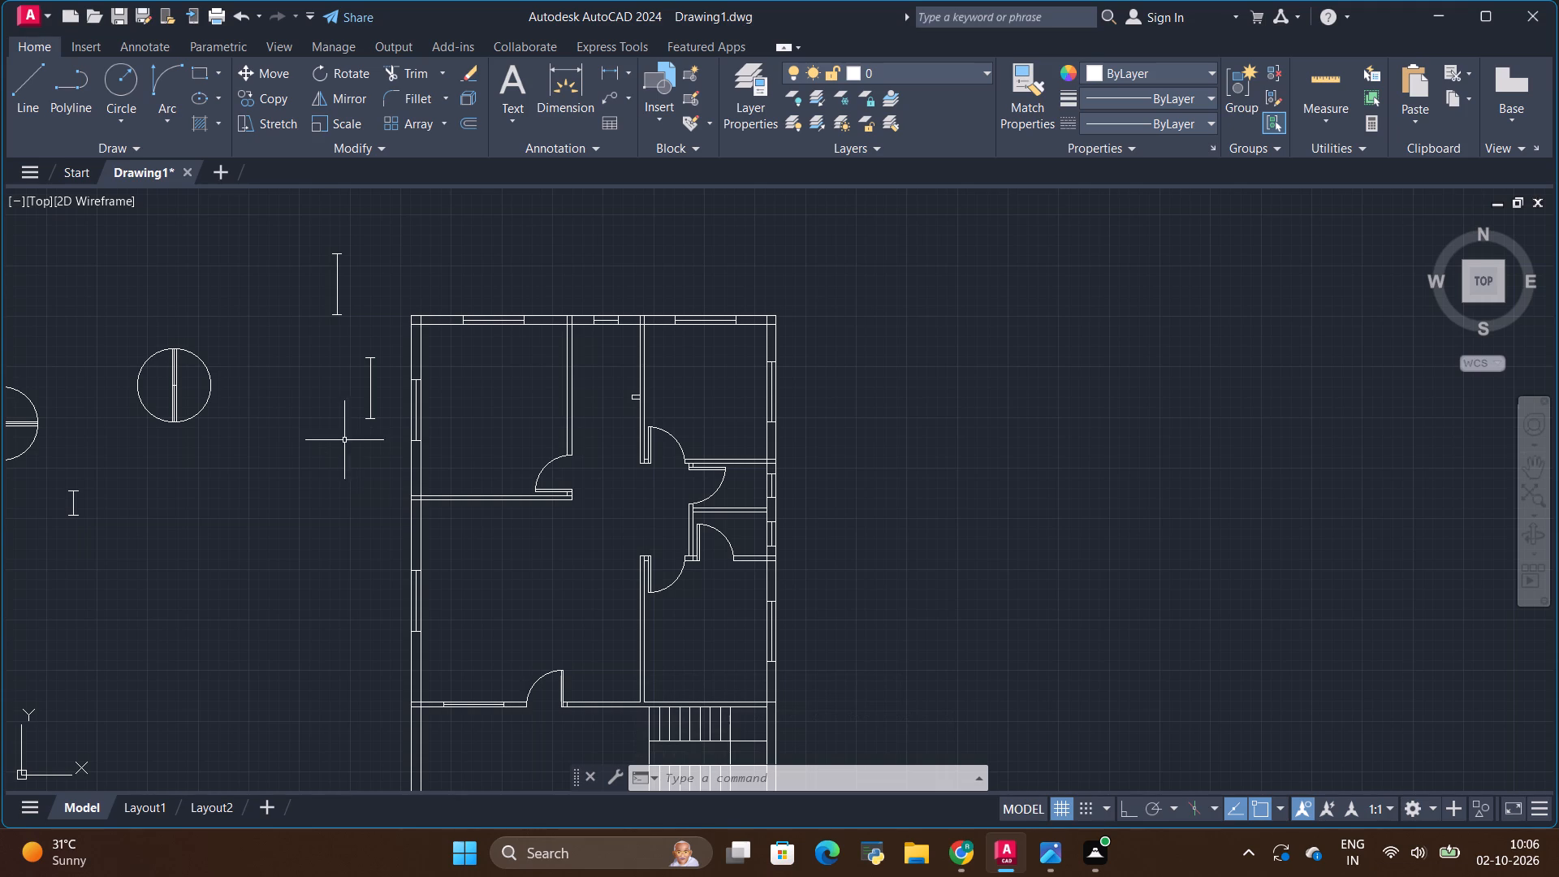
Move both door circles and all three I-shaped guides together about 13 ft down and to the left, away from the plan.
scroll(363, 451, "down", 2)
scroll(373, 497, "up", 2)
scroll(369, 435, "down", 1)
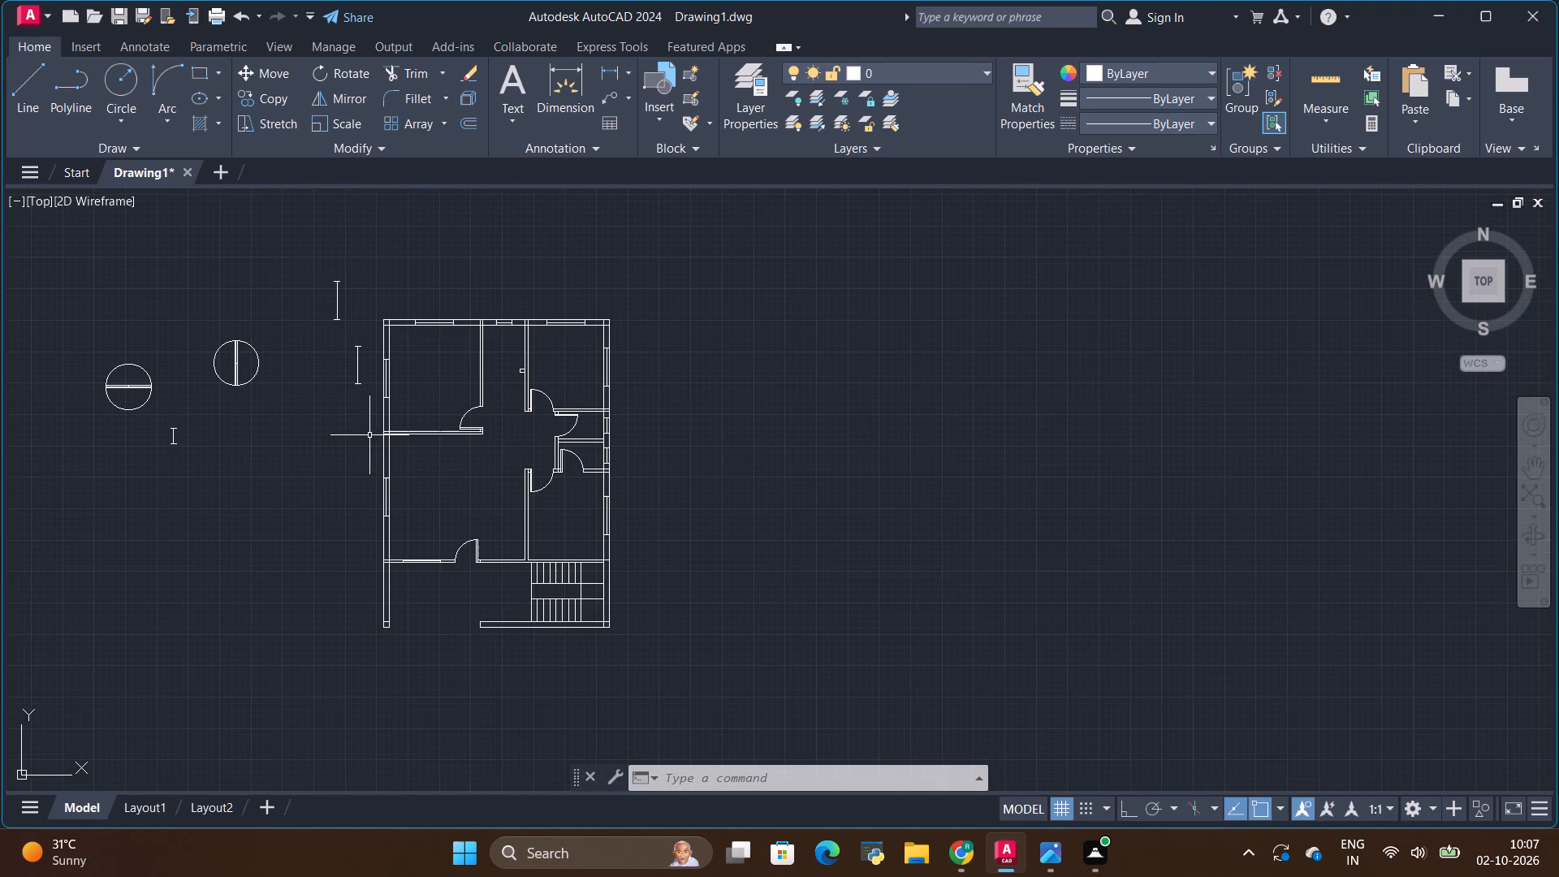
left_click(365, 482)
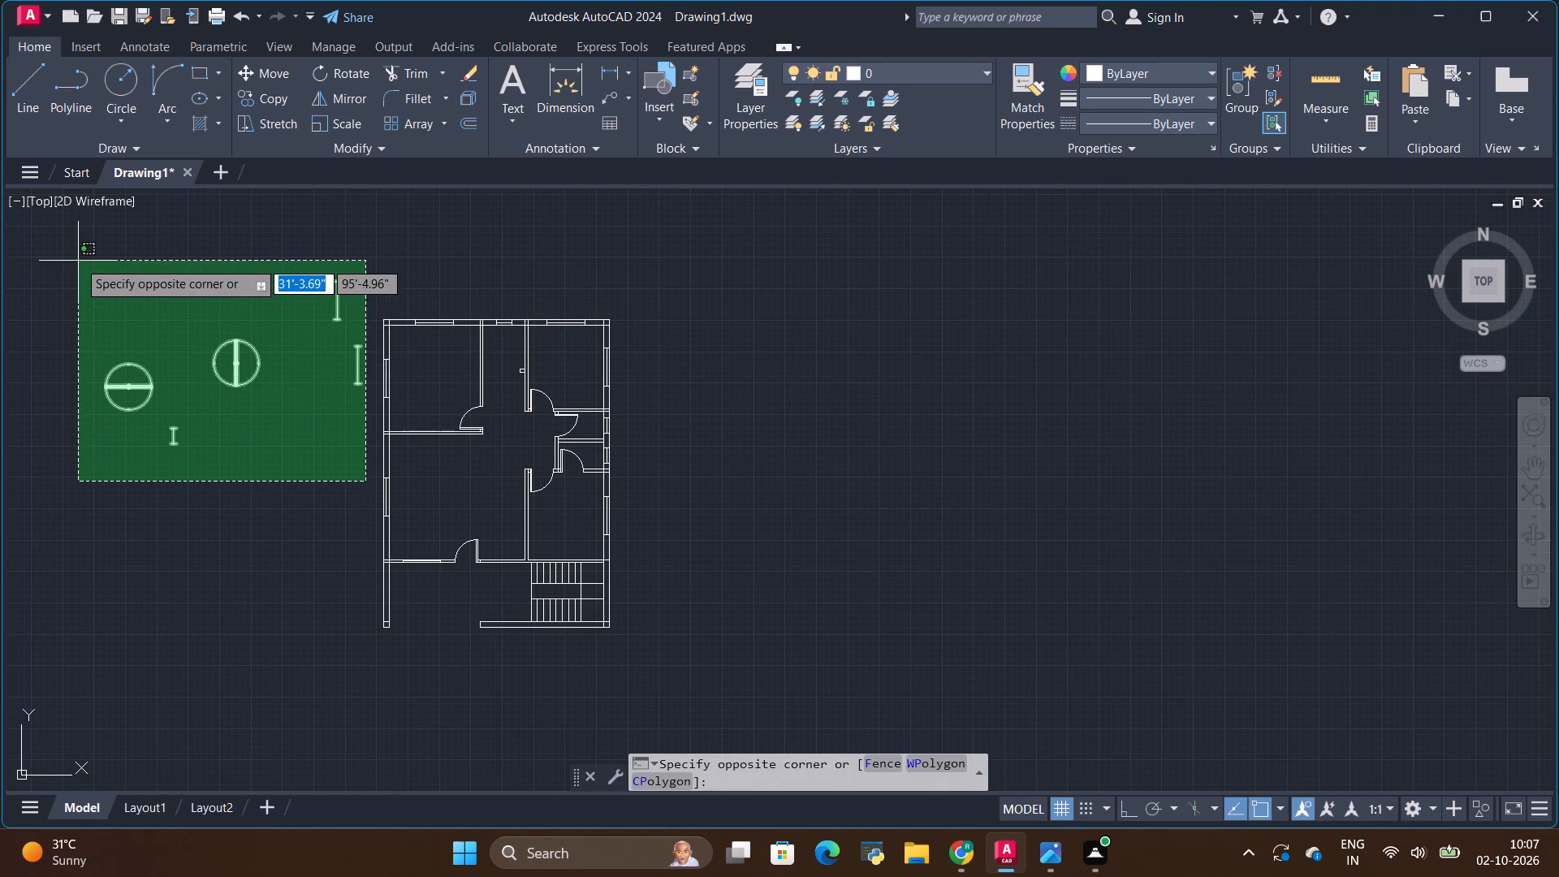
left_click(78, 260)
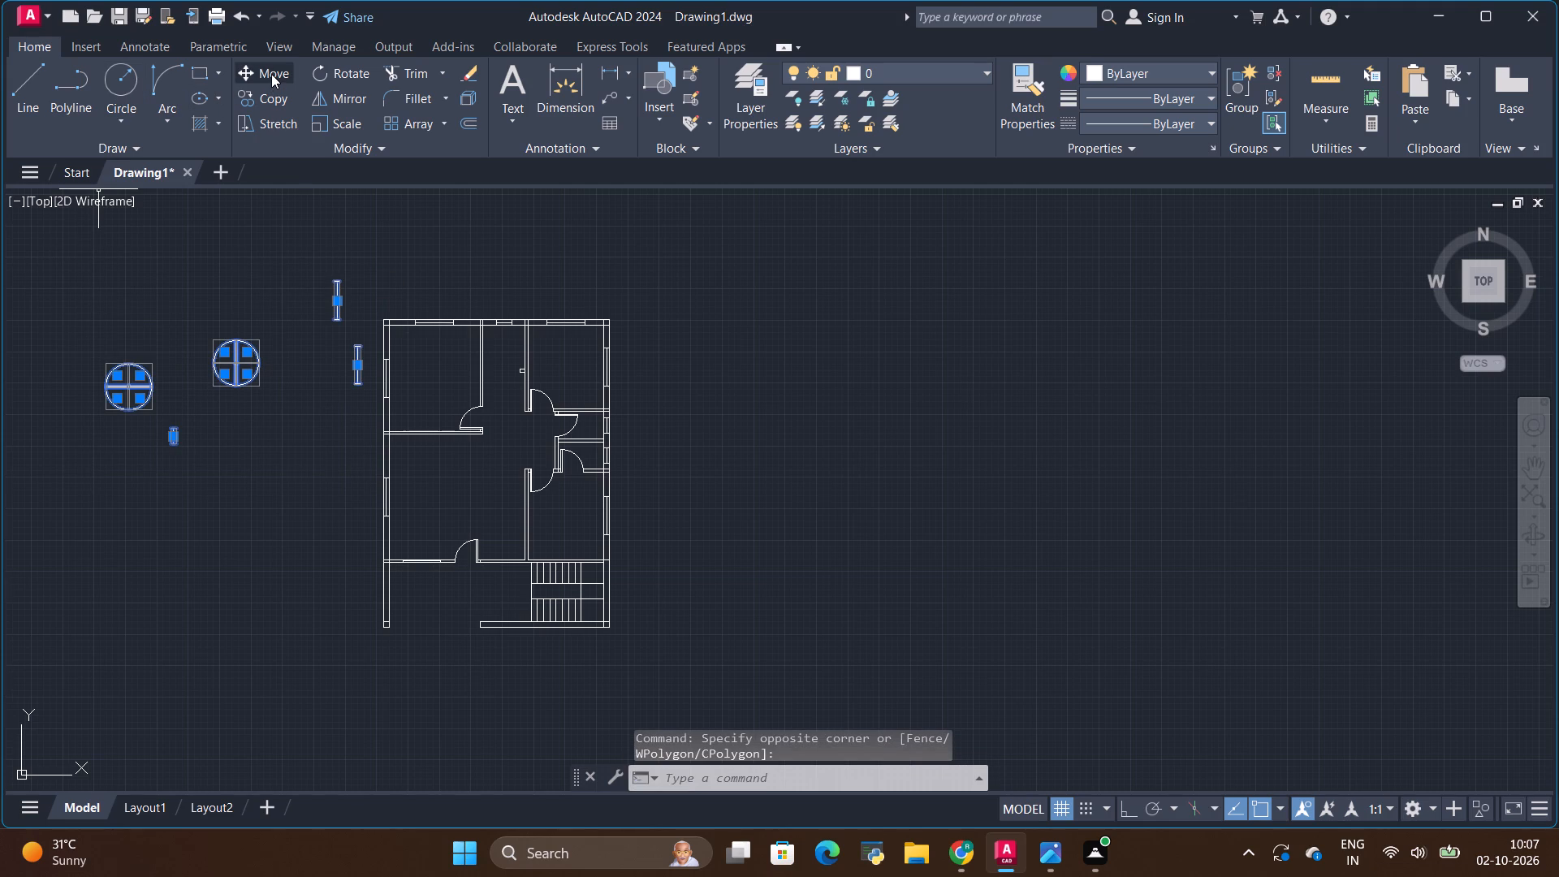
left_click(271, 74)
left_click(248, 373)
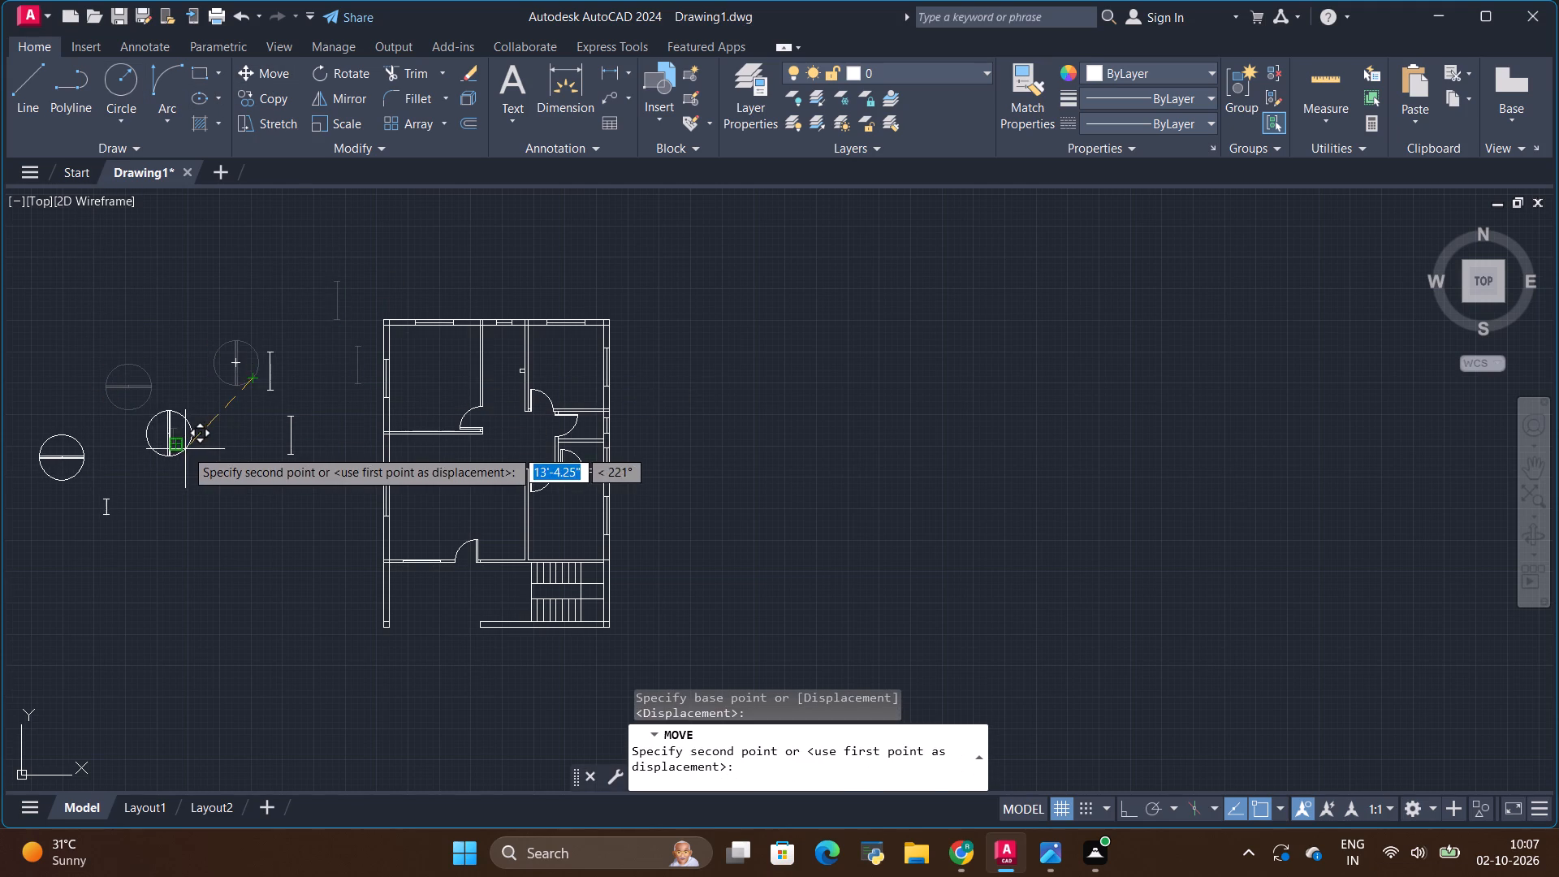
left_click(185, 449)
Review the floor plan around the sitout and compare it with the 30 x 40 reference image in the photo viewer.
scroll(227, 483, "down", 3)
scroll(242, 492, "up", 3)
scroll(818, 585, "down", 2)
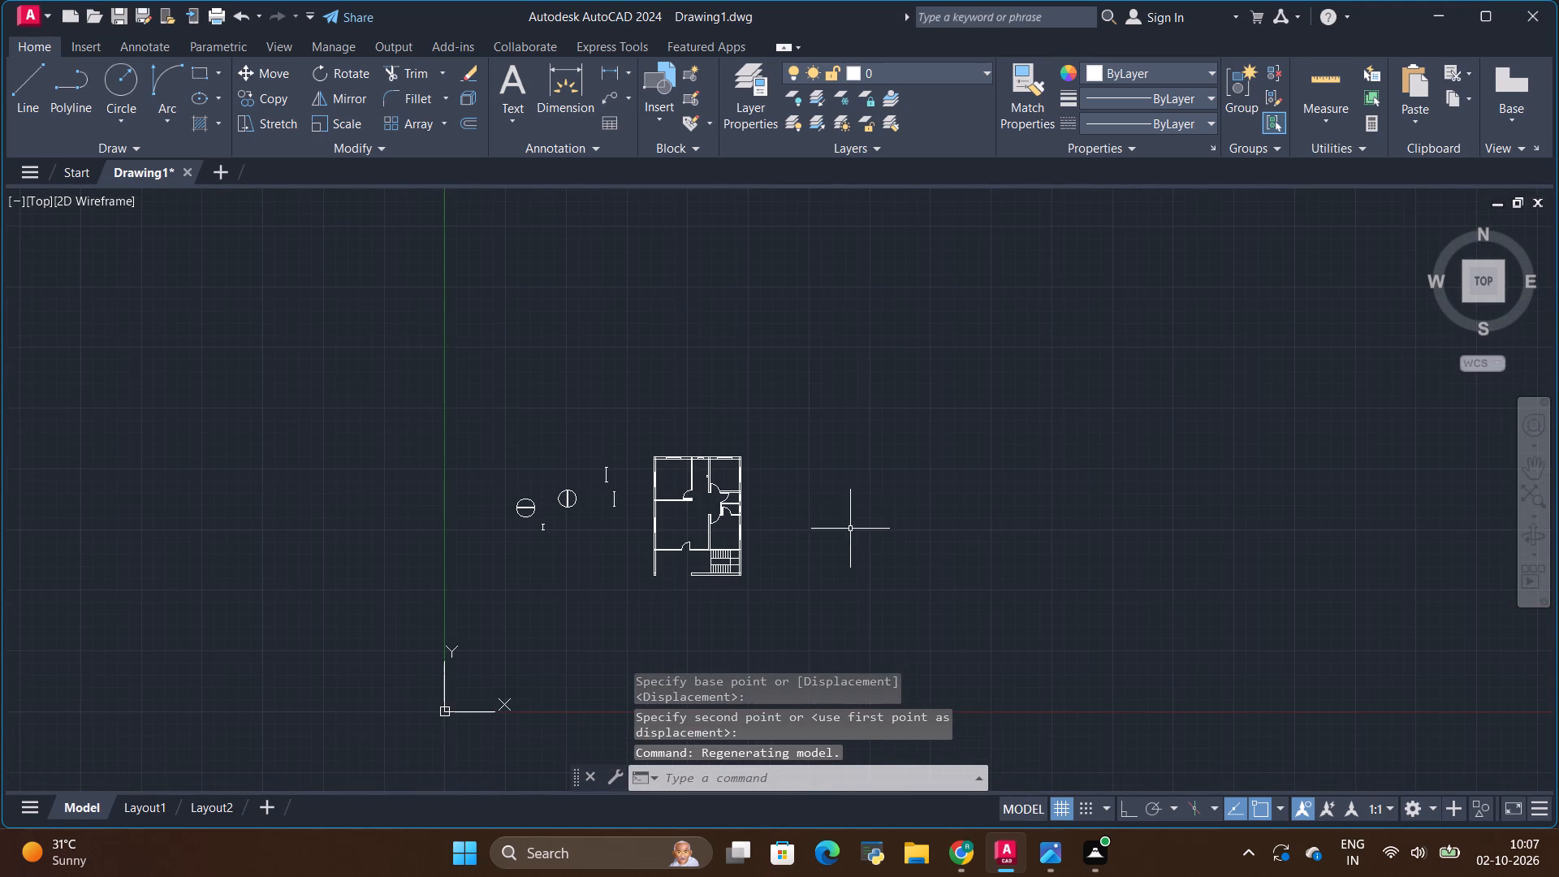
scroll(676, 568, "up", 1)
scroll(628, 613, "up", 2)
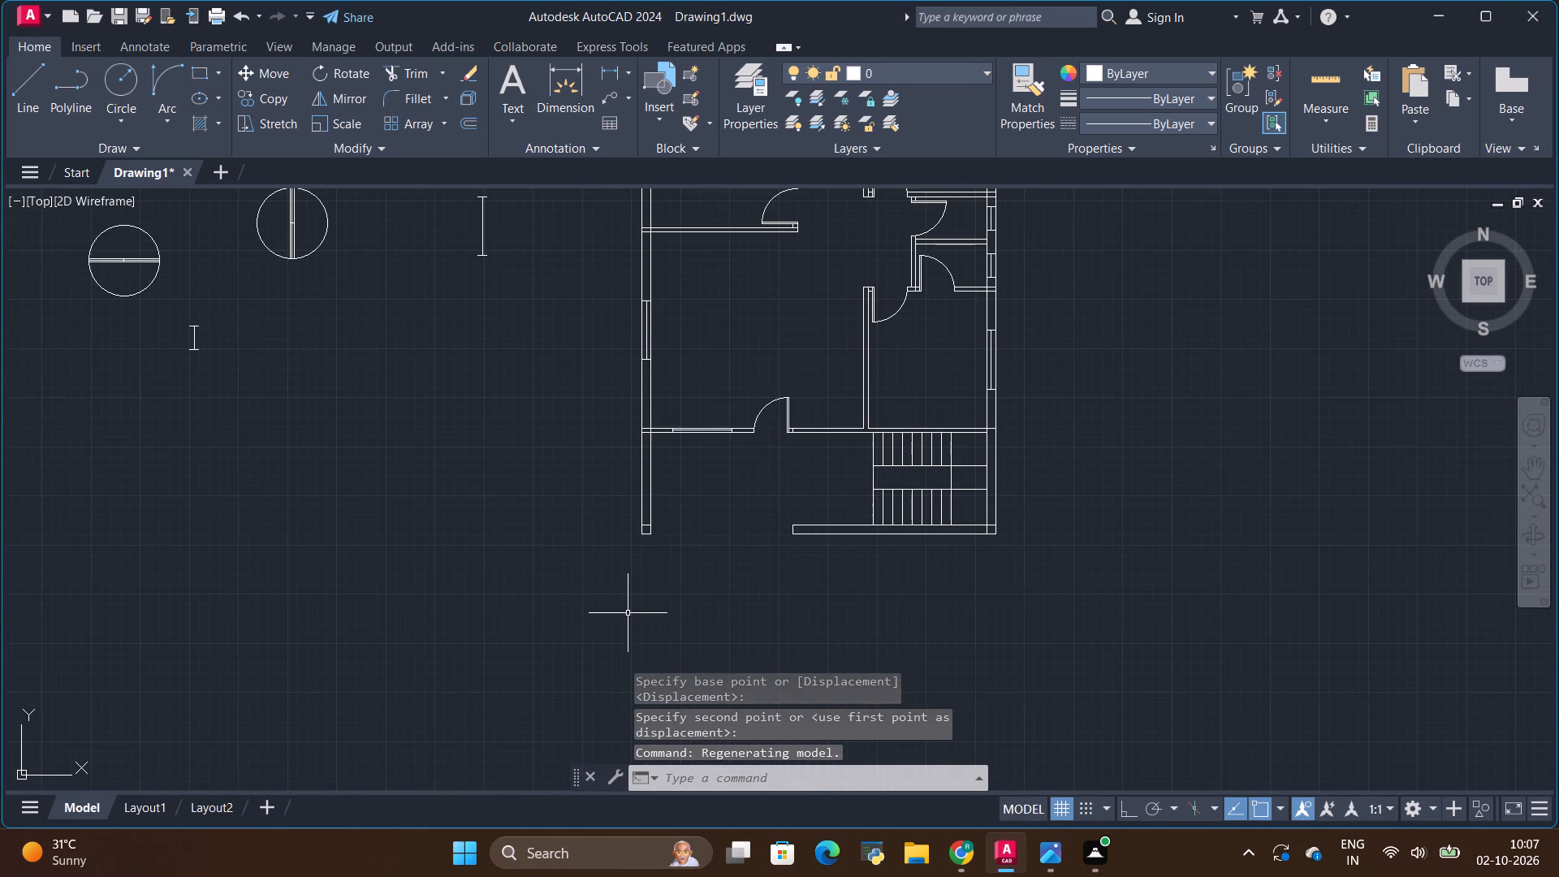
scroll(682, 443, "up", 2)
scroll(615, 451, "down", 2)
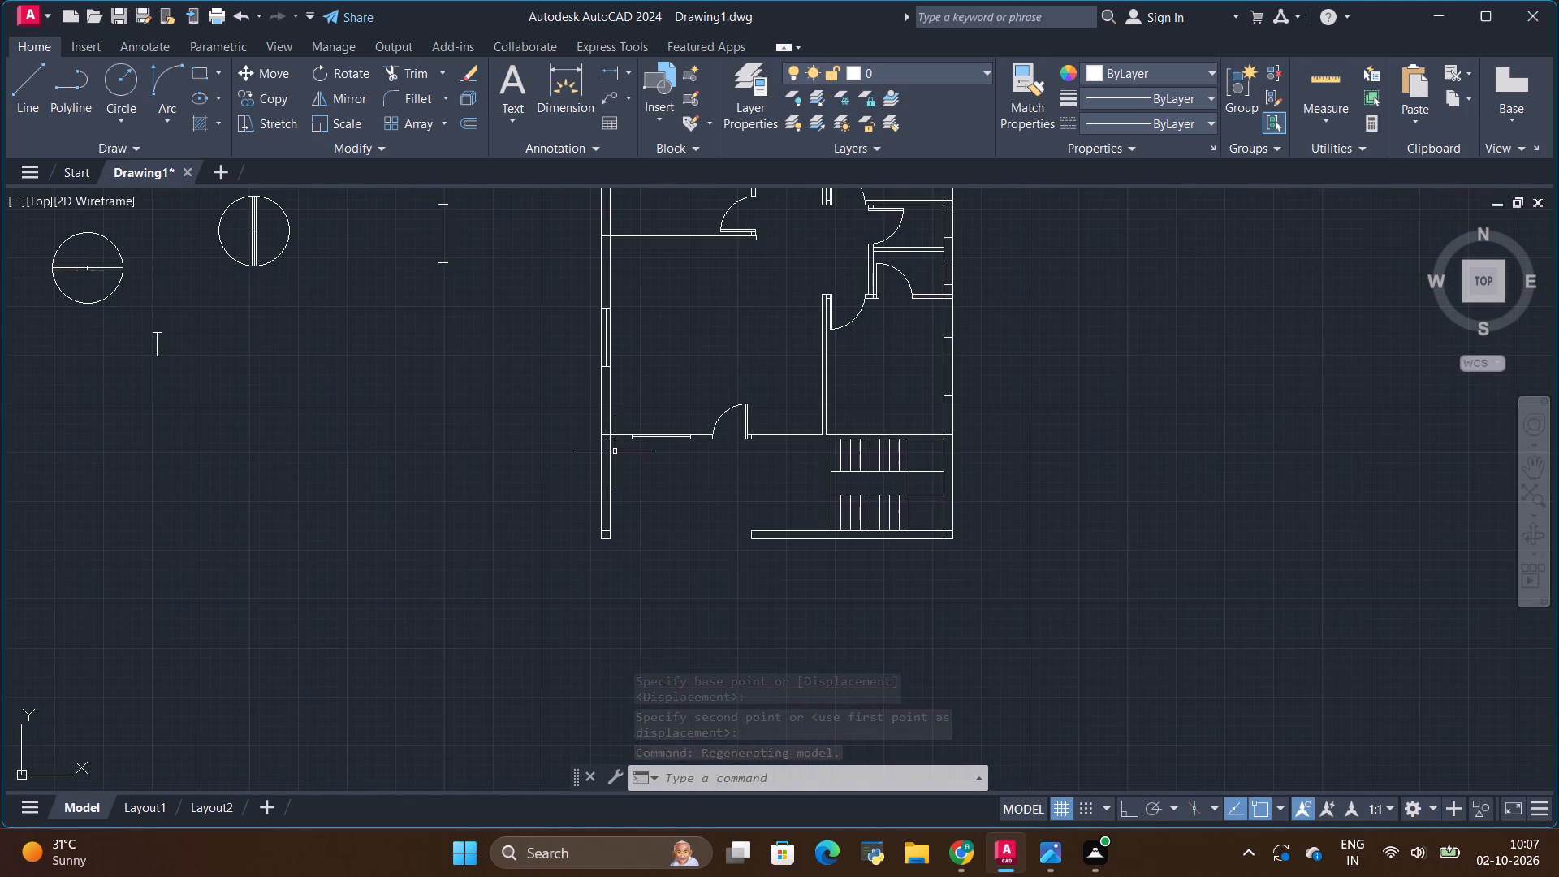
scroll(615, 451, "down", 2)
key("alt+Tab")
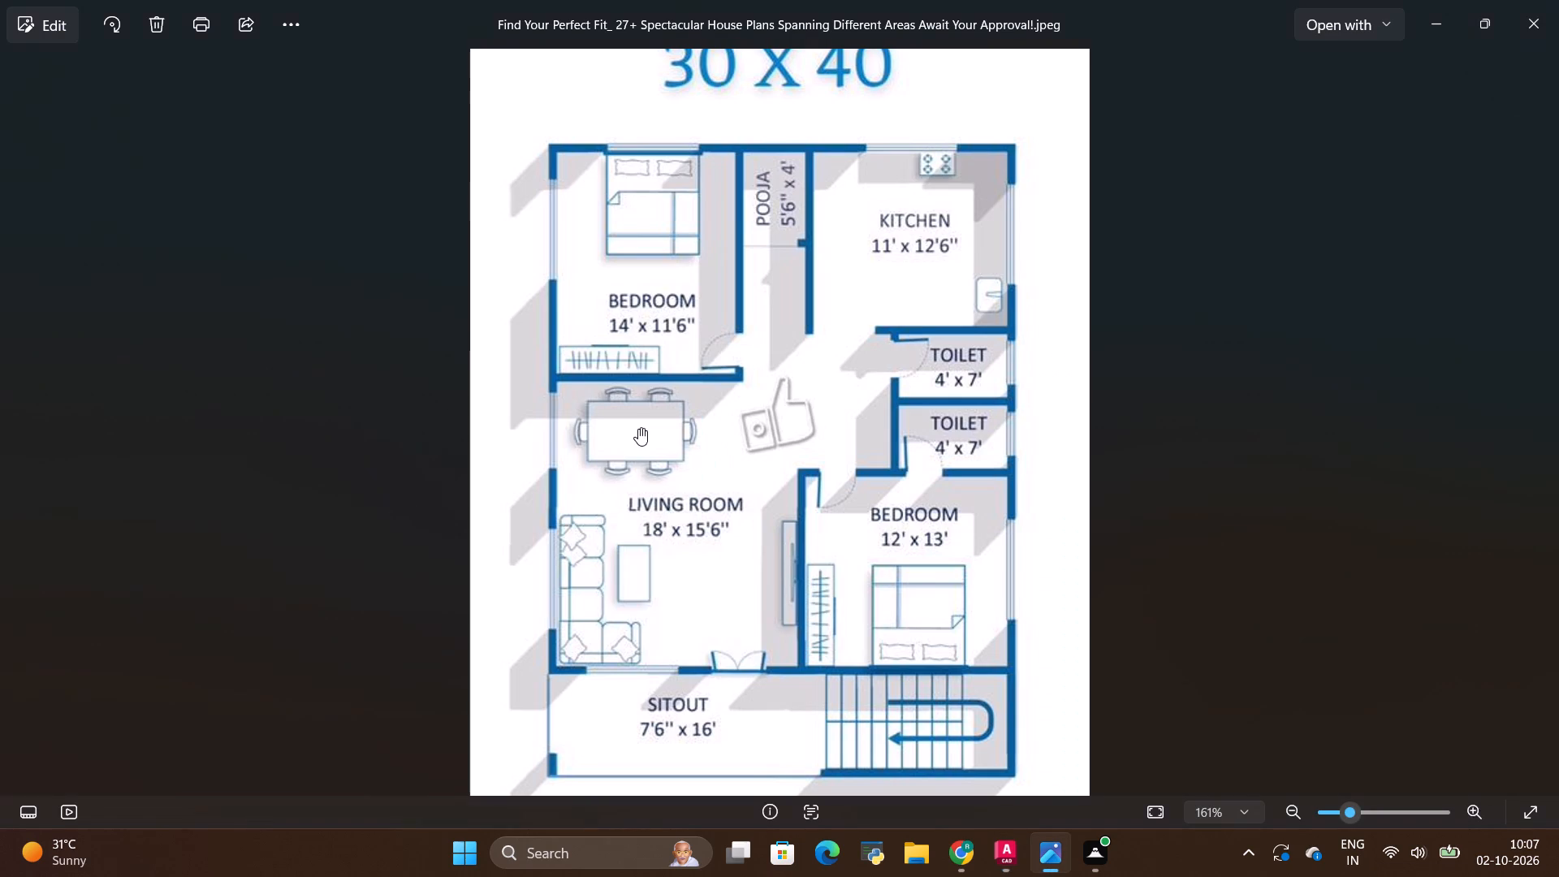
Compare the kitchen opening with the reference image and erase the door leaf and swing arc drawn there.
key("alt+Tab")
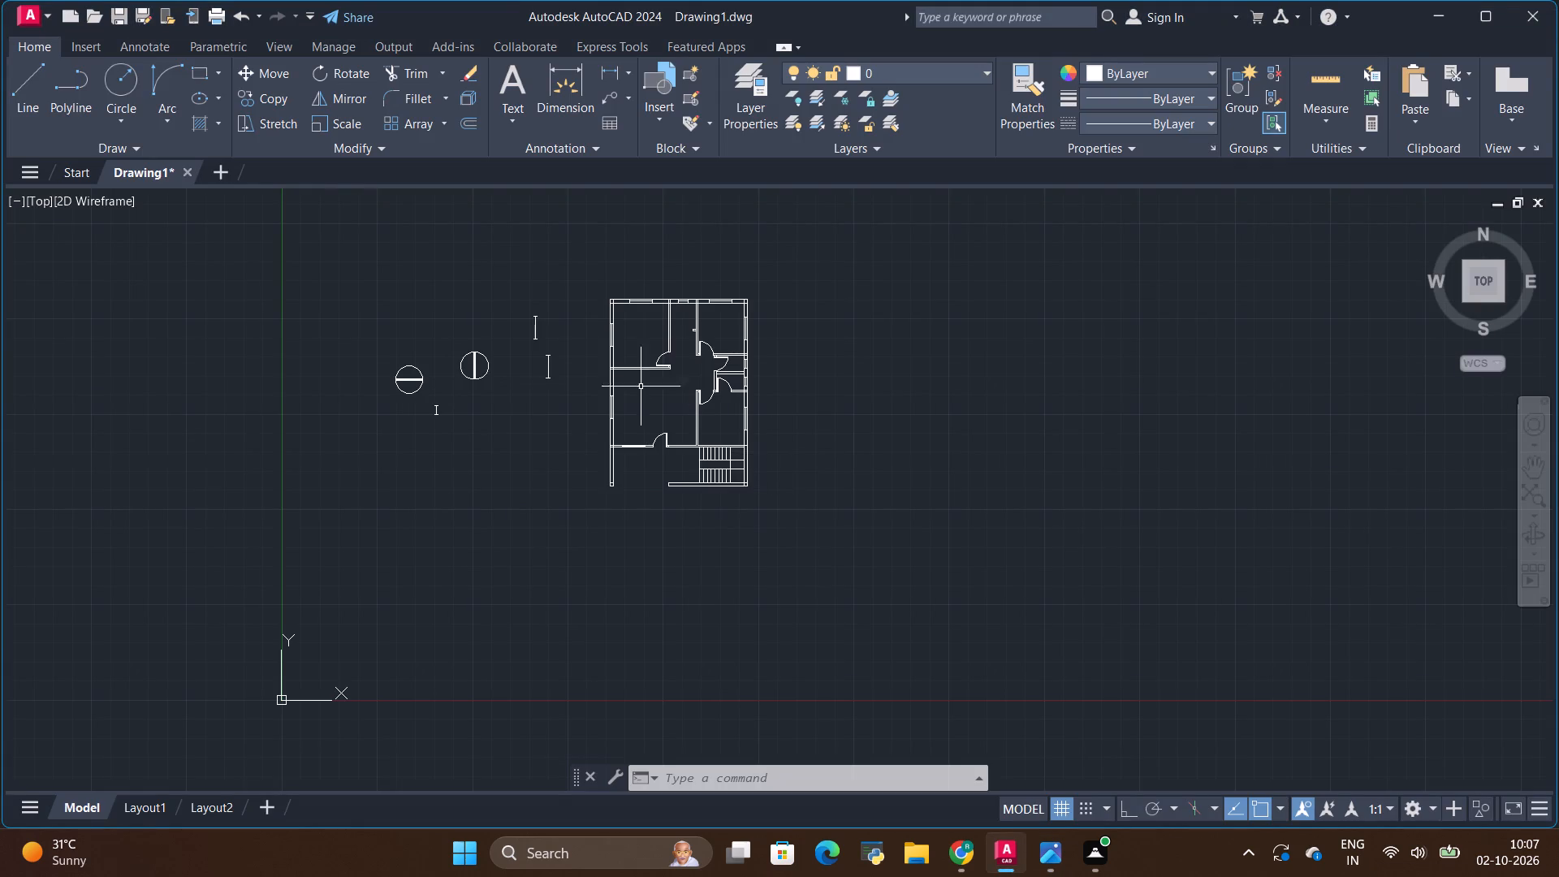
scroll(676, 309, "up", 2)
key("alt+Tab")
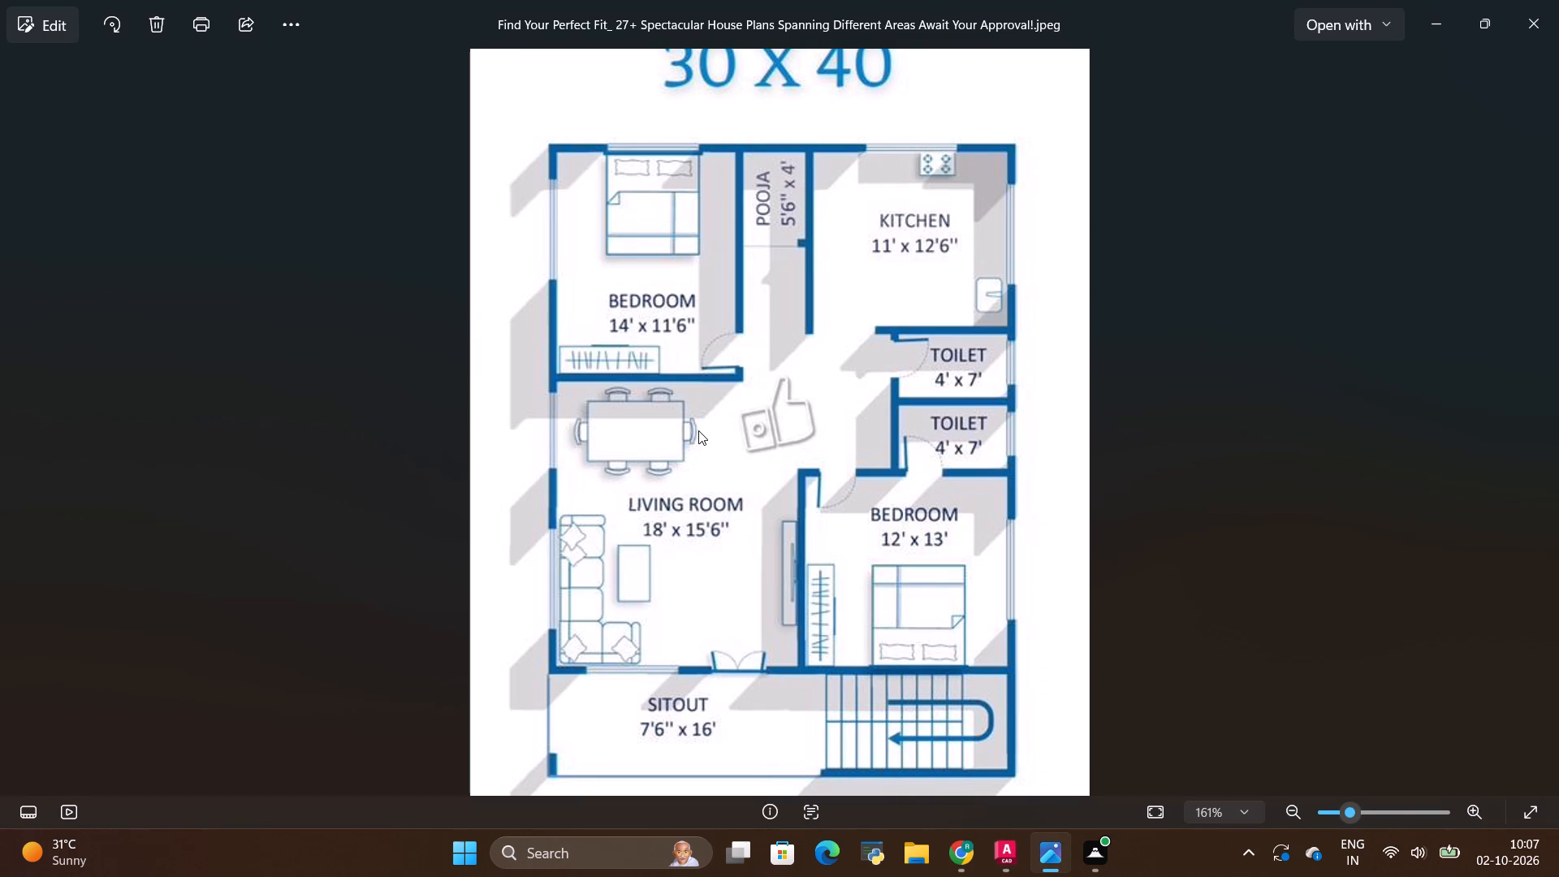
key("alt+Tab")
scroll(734, 391, "up", 2)
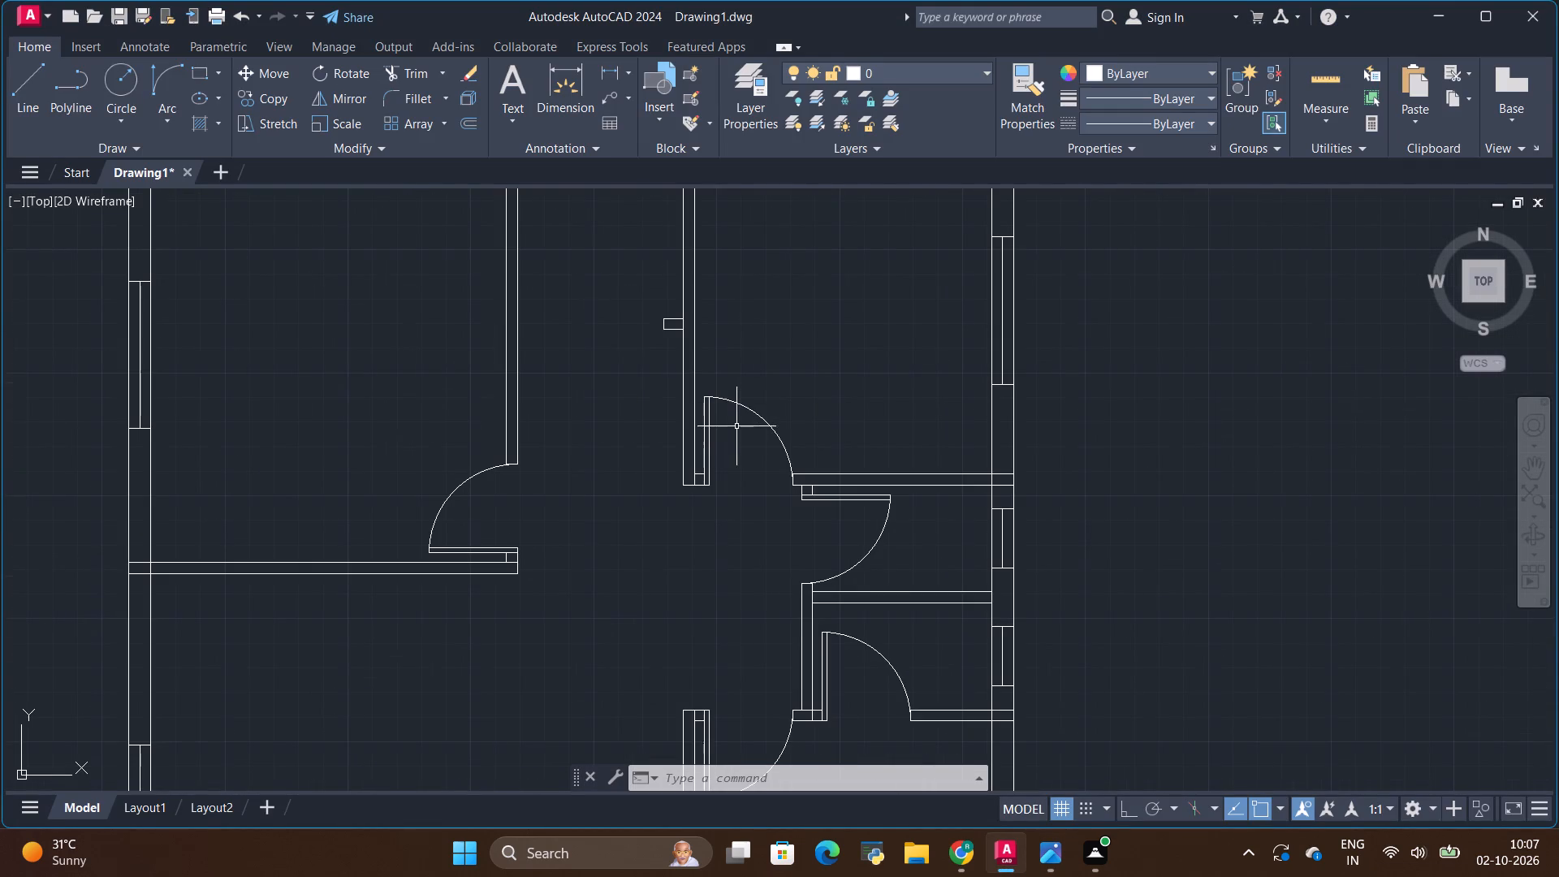
left_click(711, 434)
right_click(710, 434)
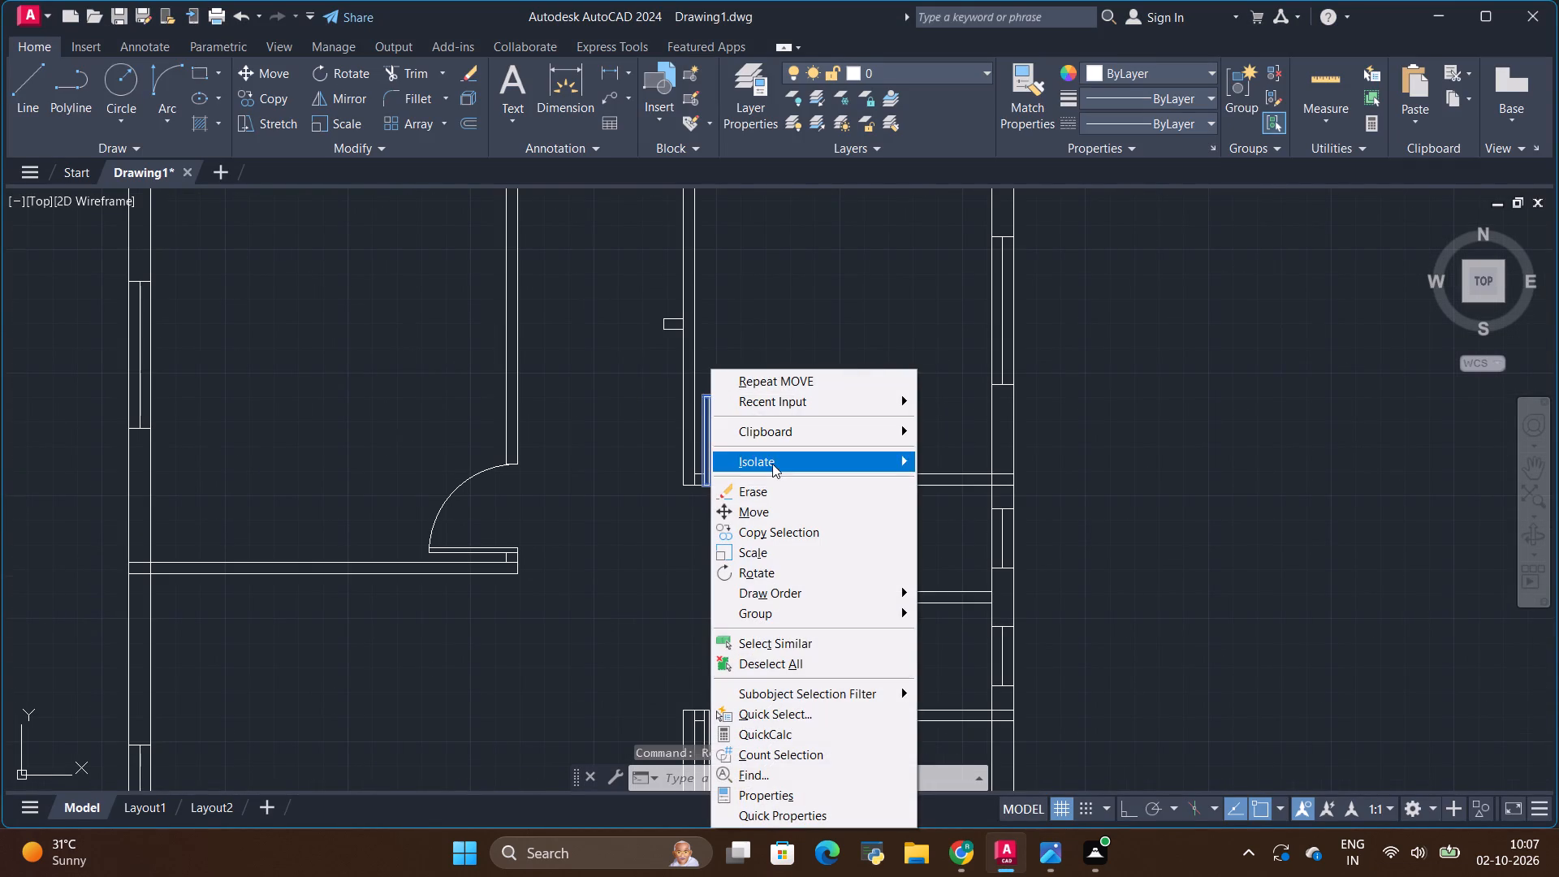
left_click(773, 495)
scroll(750, 498, "down", 1)
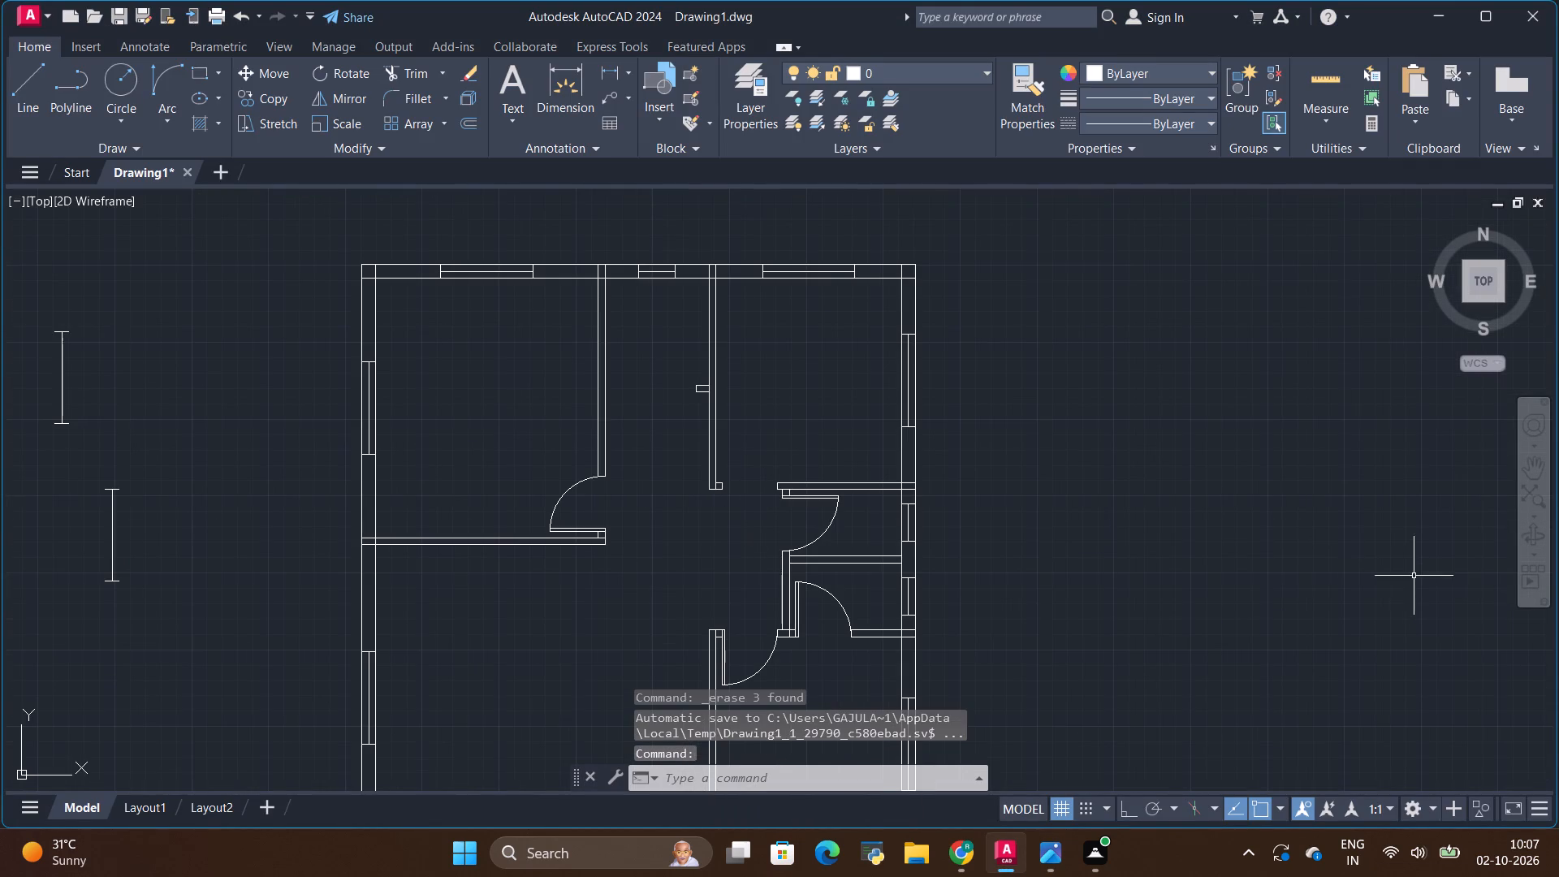
key("alt+Tab")
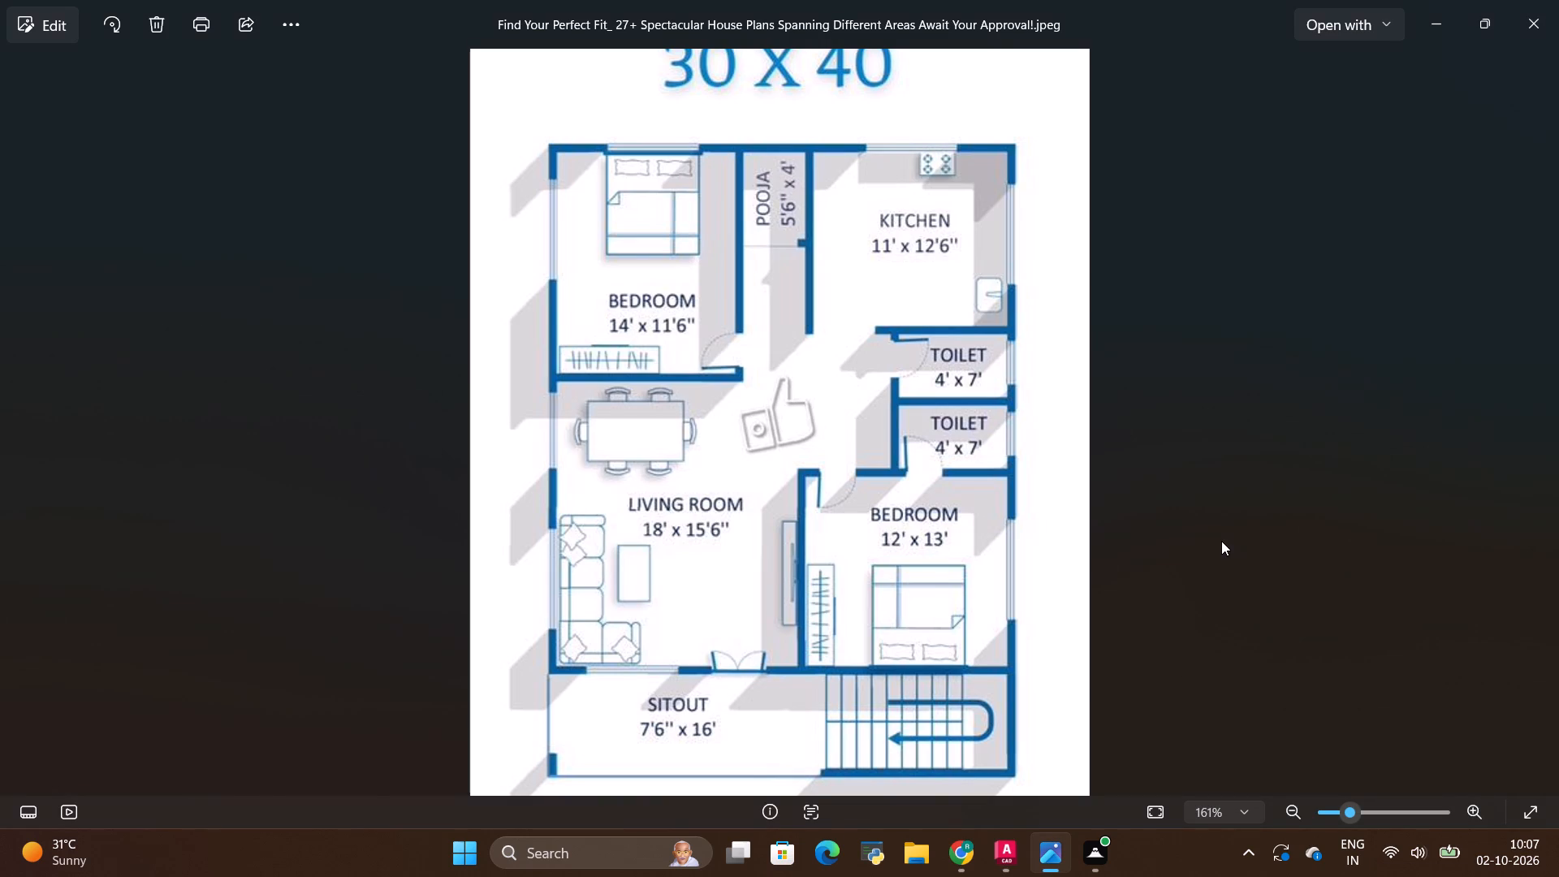
key("alt+Tab")
Trim the overlapping lines where the upper-left bedroom and living room partition meets the left outer wall.
scroll(952, 424, "down", 2)
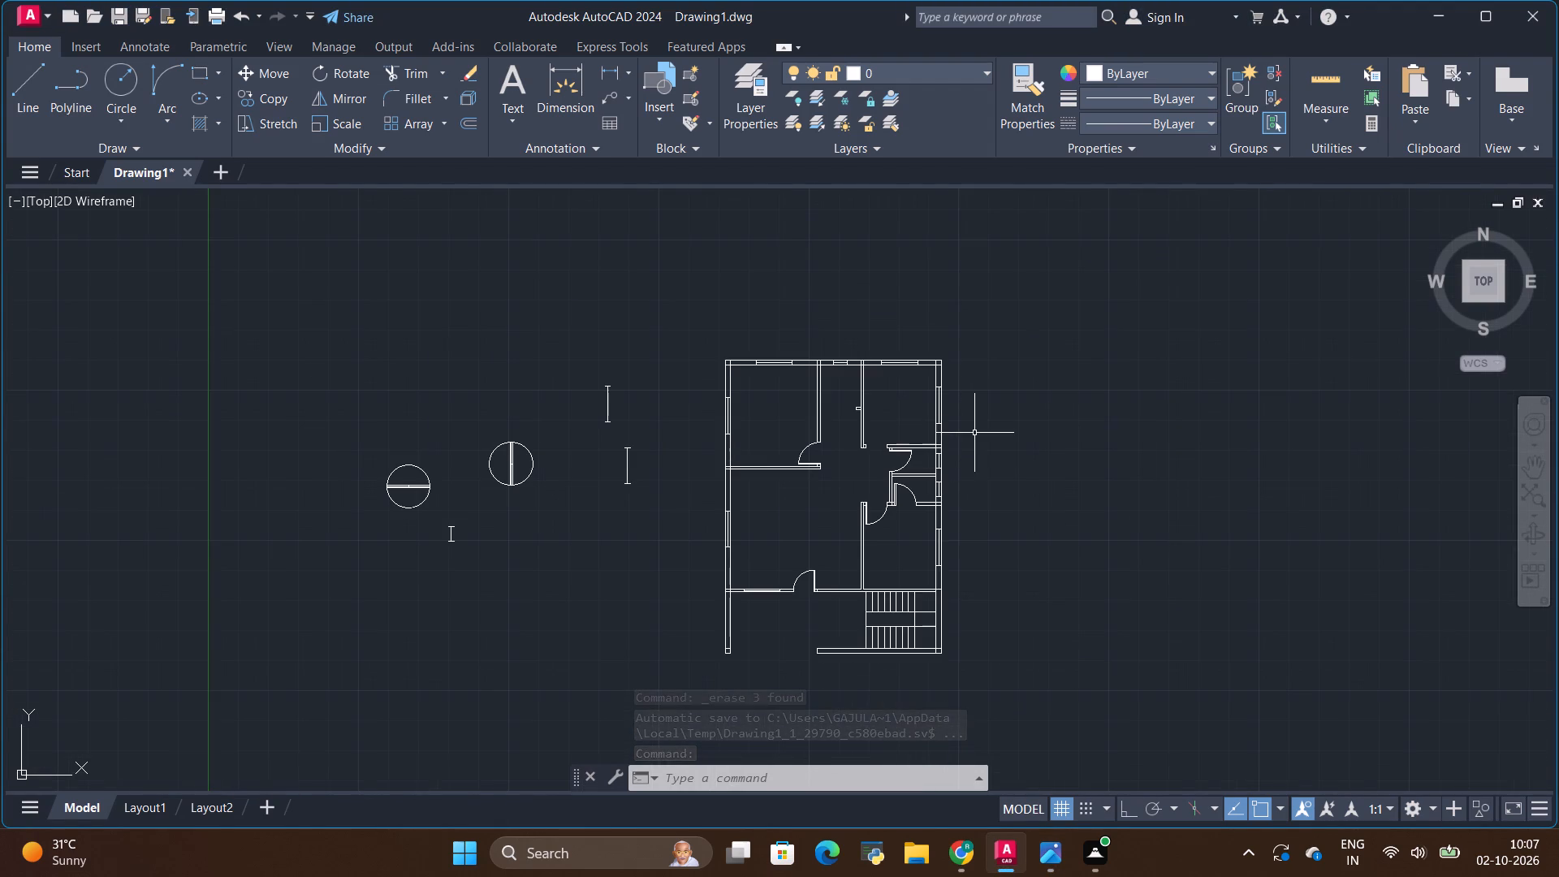
scroll(843, 676, "up", 1)
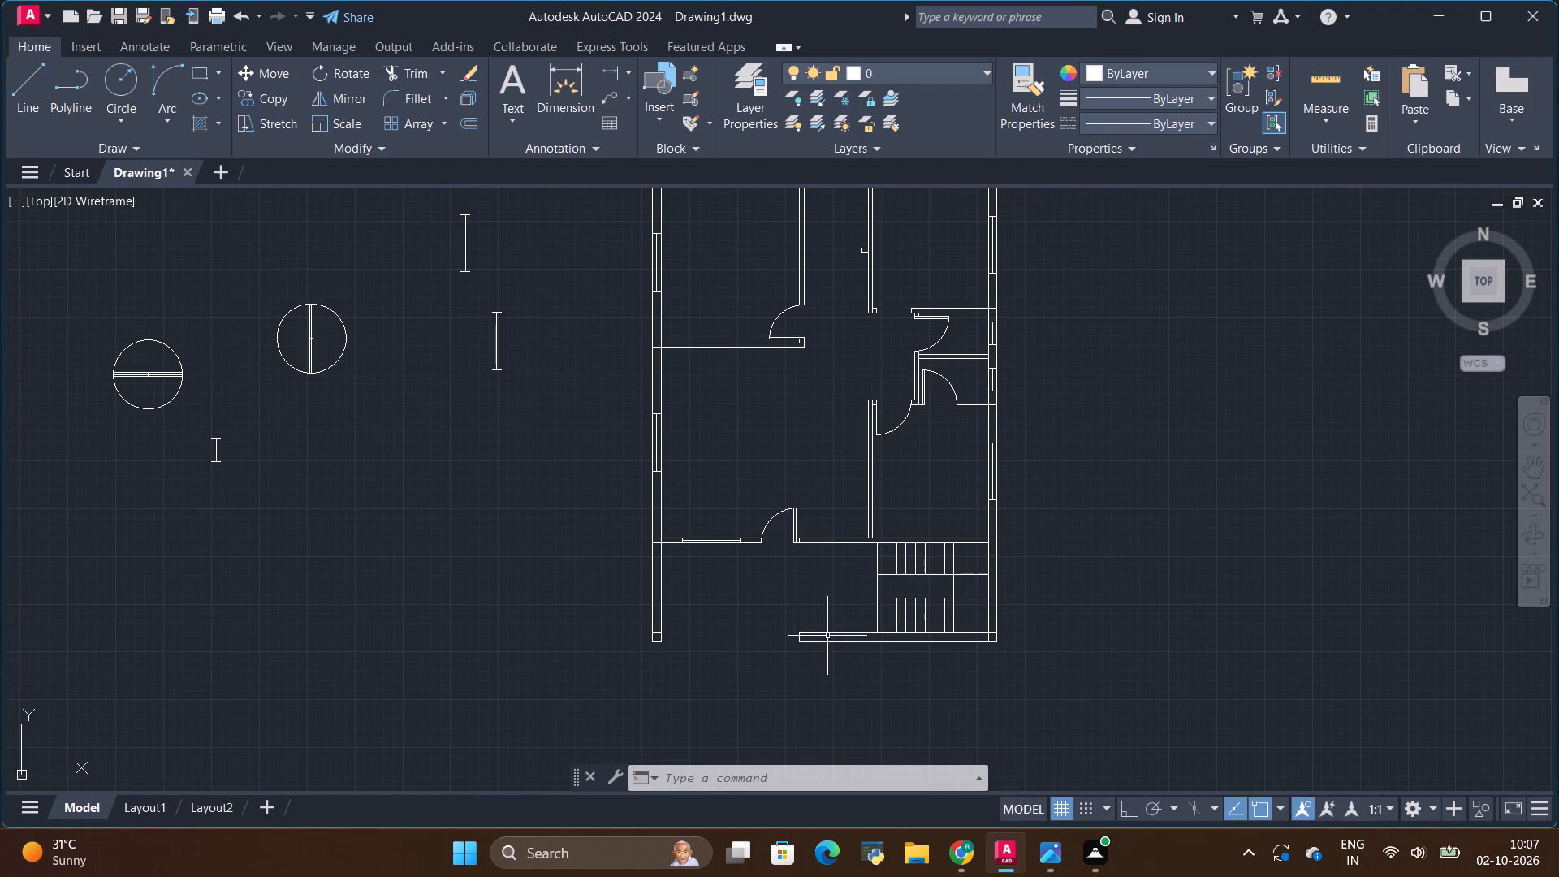
scroll(869, 636, "down", 1)
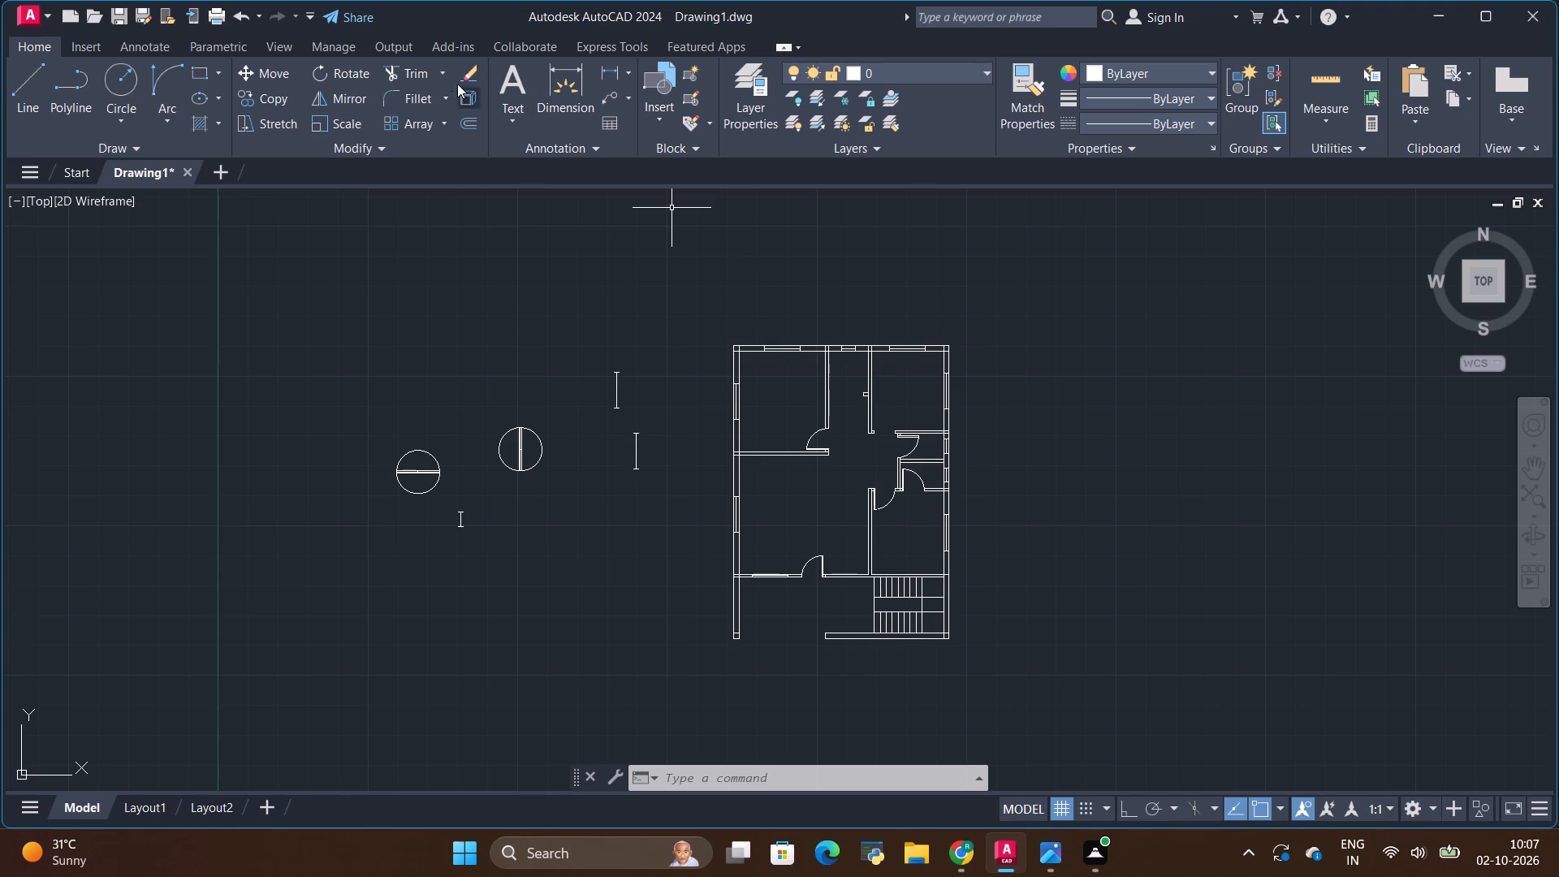
left_click(395, 67)
scroll(745, 451, "up", 1)
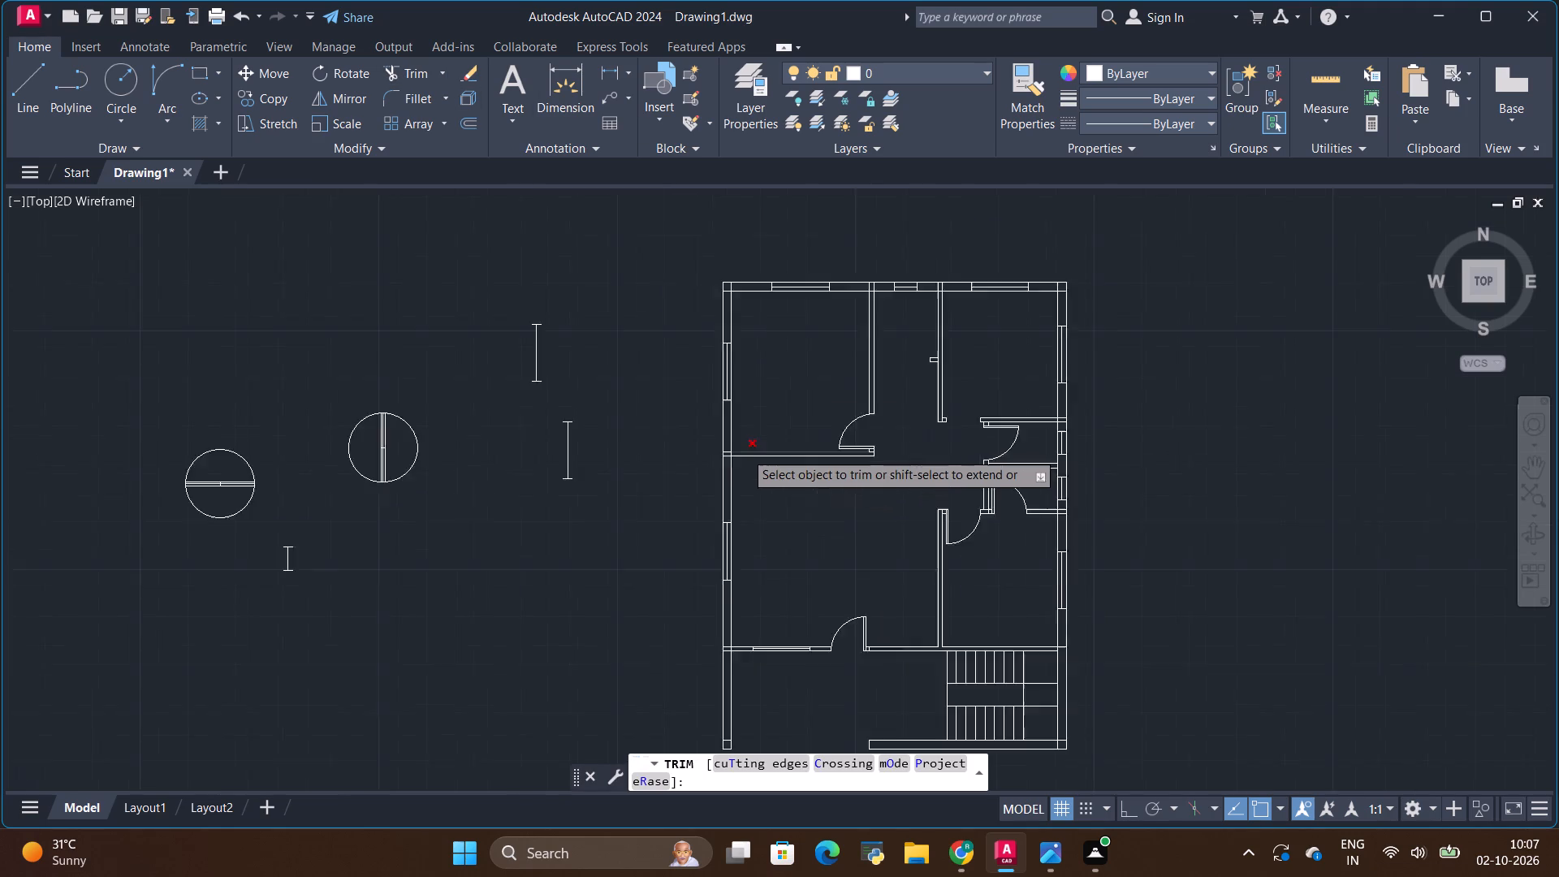
scroll(745, 451, "up", 5)
left_click_drag(684, 343, 675, 470)
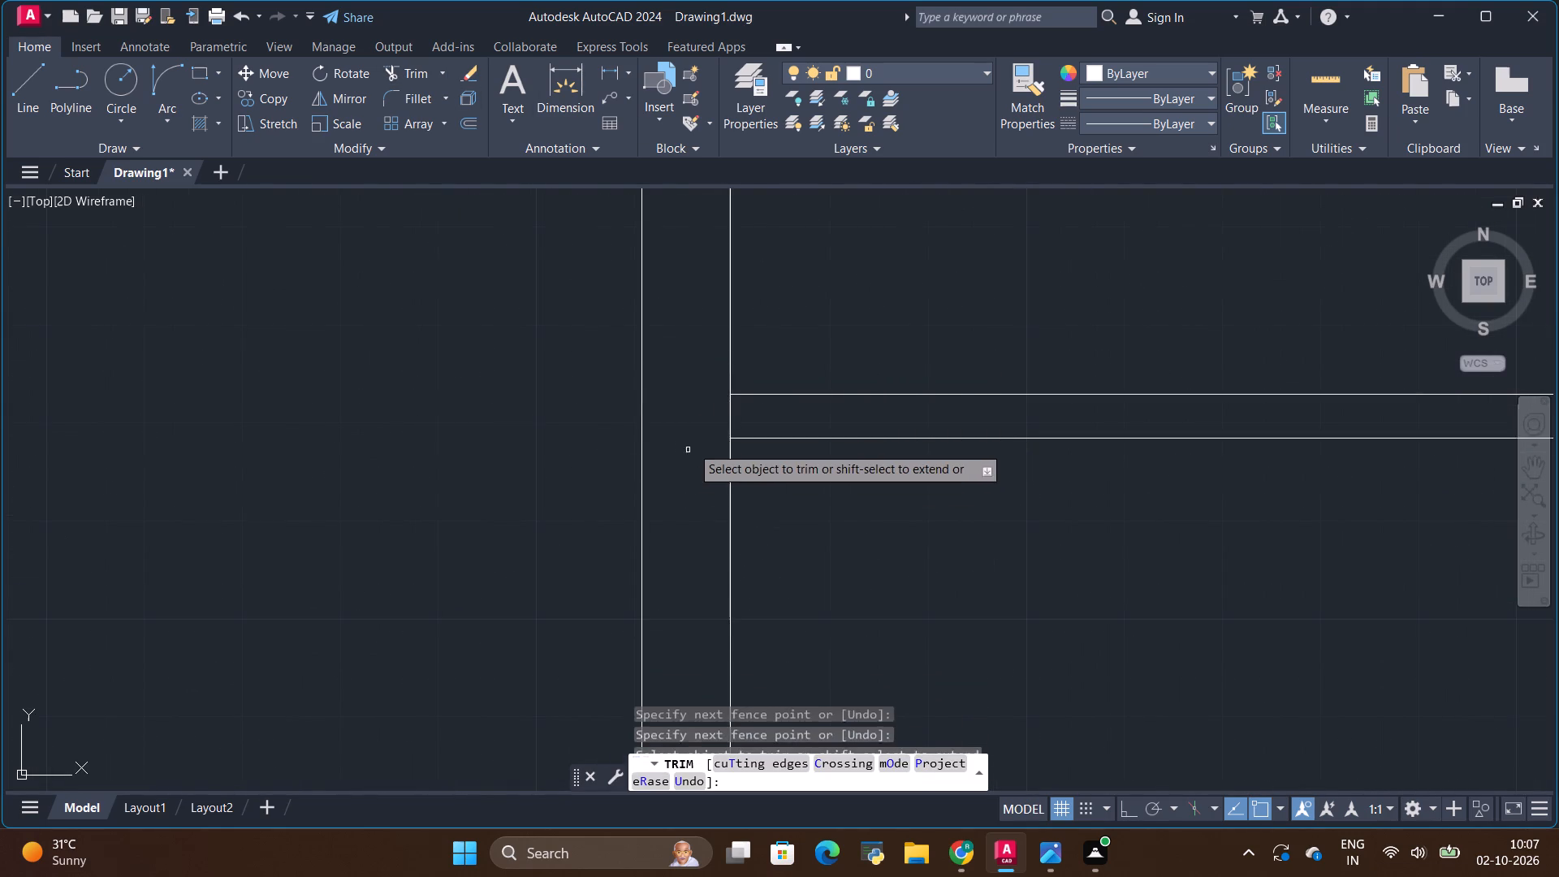
scroll(704, 425, "up", 3)
left_click_drag(708, 401, 850, 420)
Trim the crossing inner wall lines at the plan's upper-left outer corner.
scroll(831, 426, "down", 7)
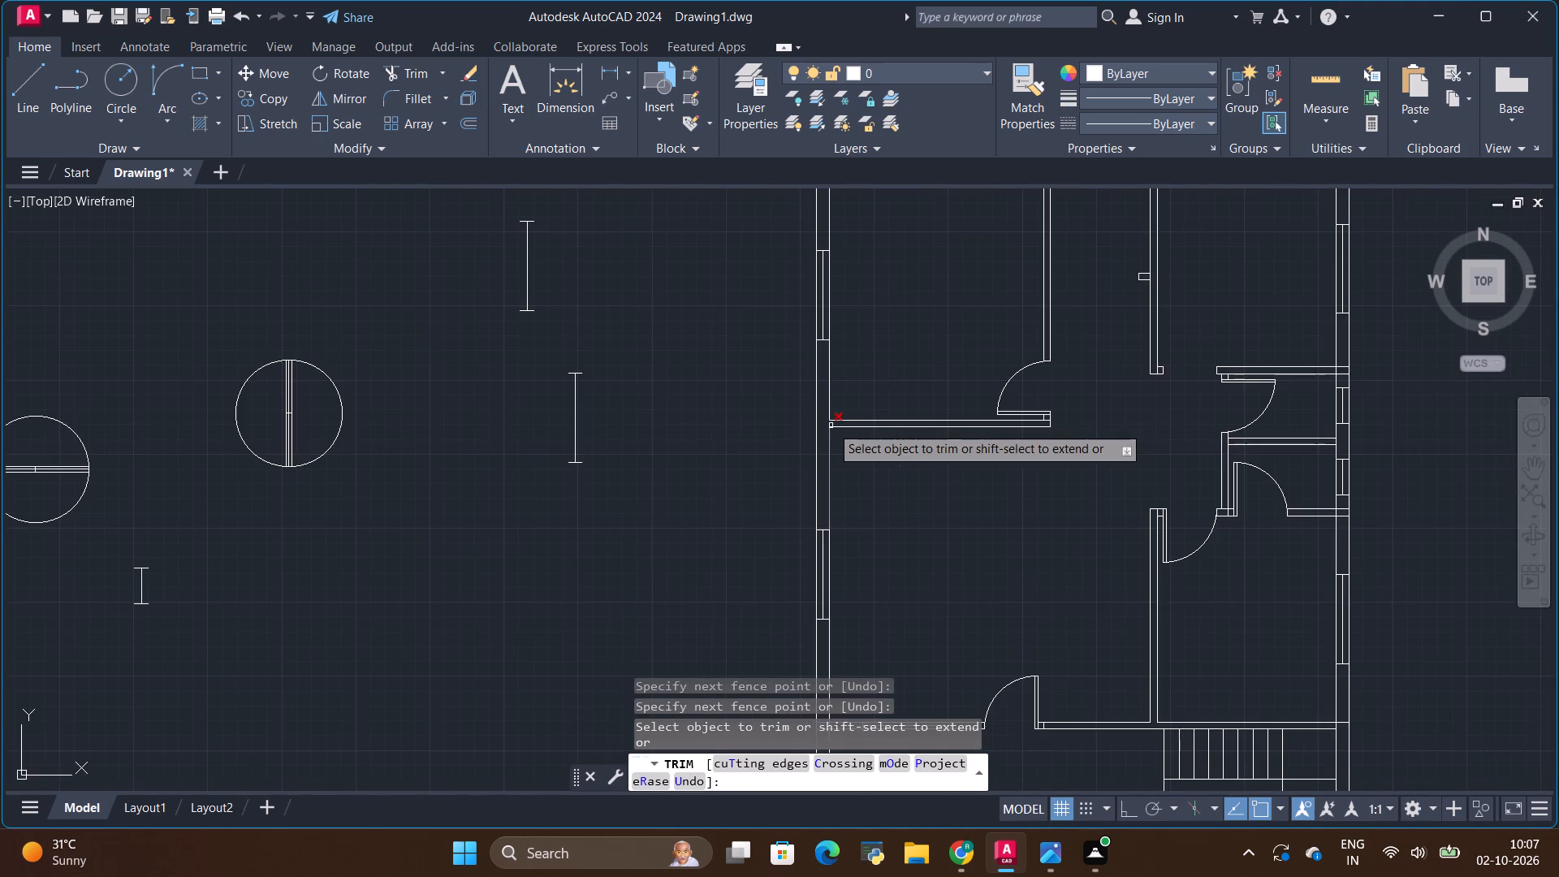
scroll(831, 426, "down", 2)
scroll(837, 309, "up", 7)
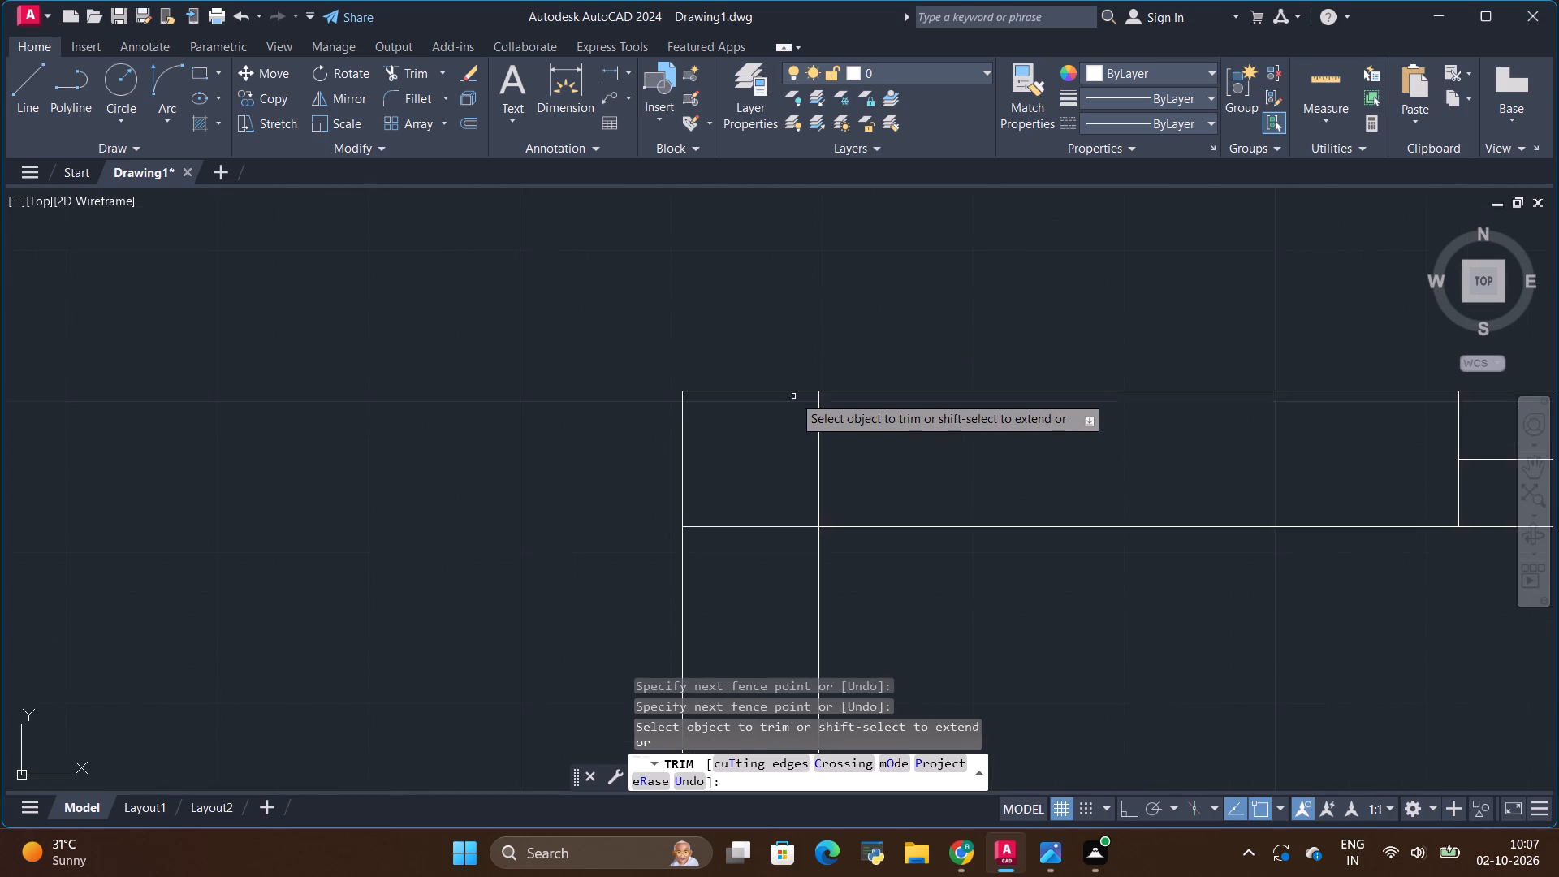
scroll(793, 395, "down", 2)
scroll(794, 421, "up", 2)
left_click_drag(854, 410, 749, 564)
Trim the overlapping lines where the partition between upper-left bedroom and pooja meets the top outer wall.
scroll(618, 458, "down", 3)
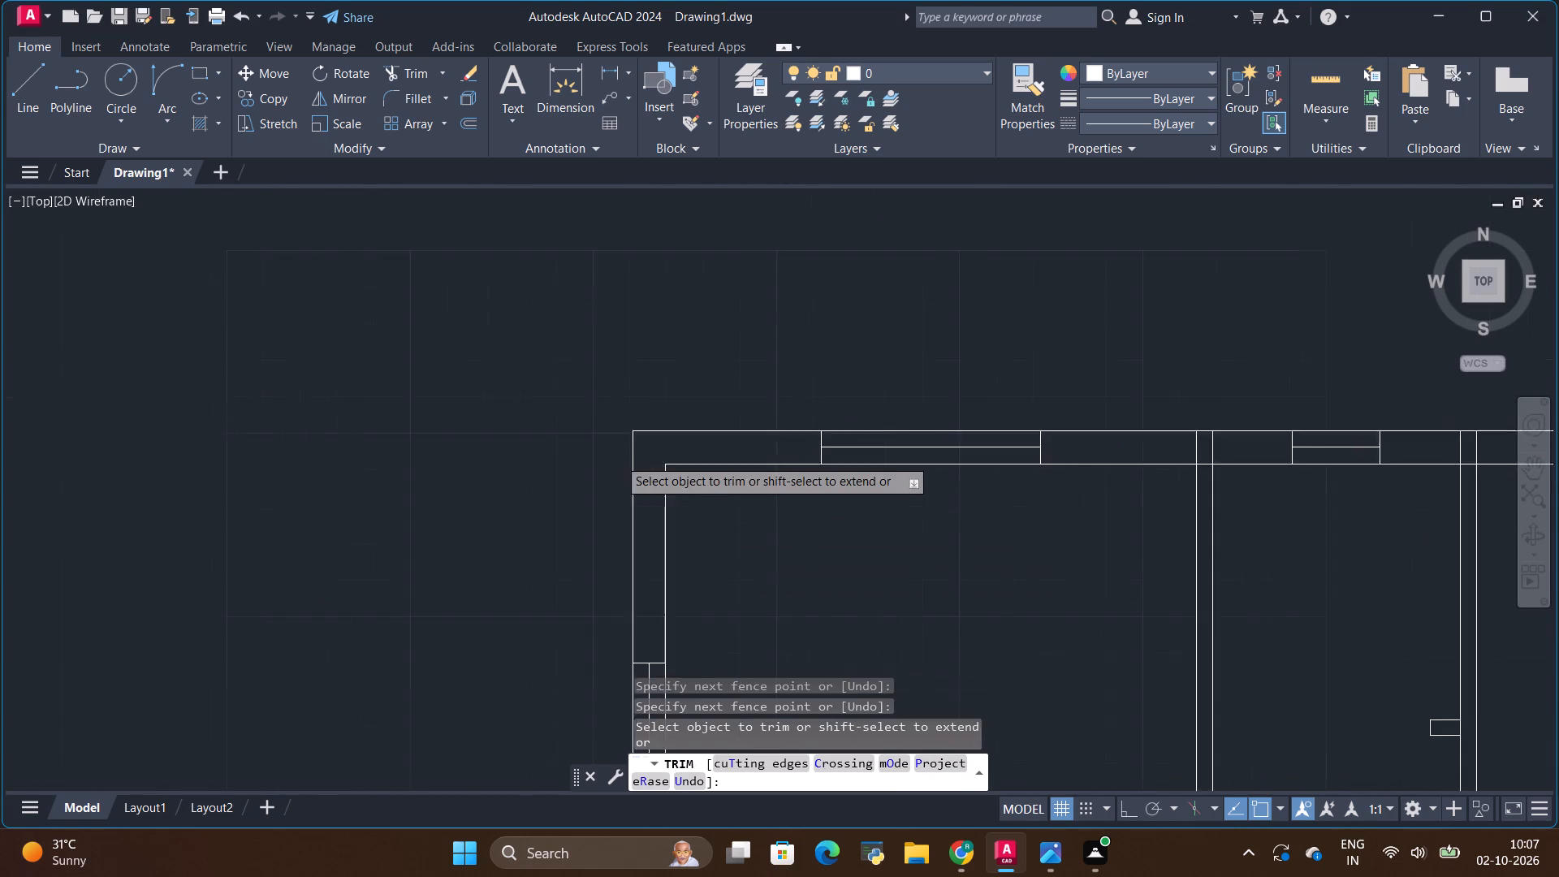
scroll(616, 448, "down", 4)
scroll(712, 423, "up", 2)
scroll(667, 482, "up", 5)
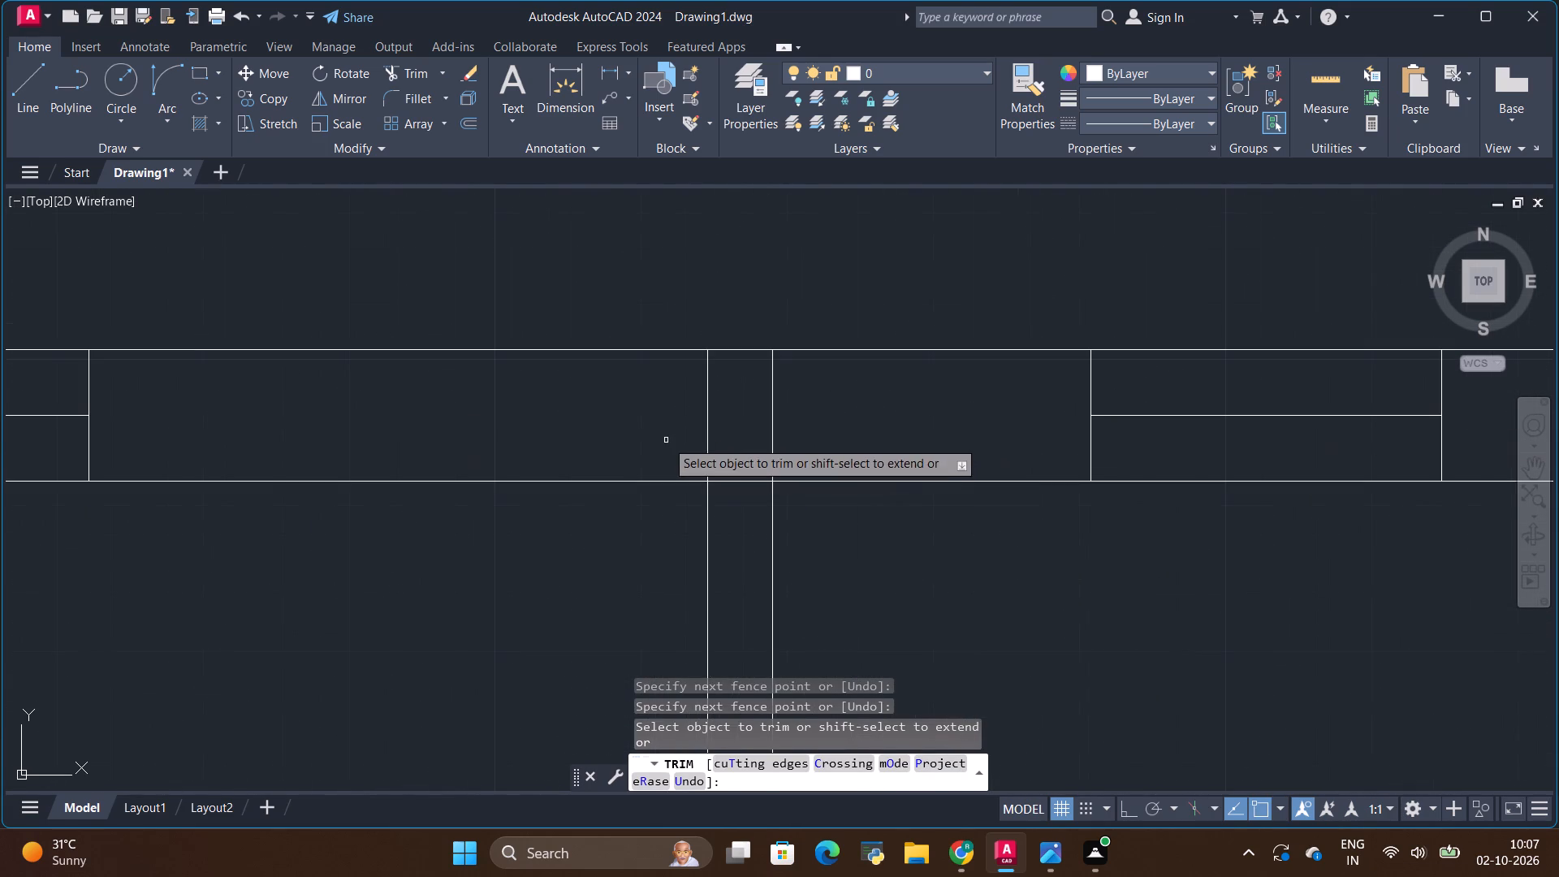
left_click_drag(665, 440, 808, 446)
scroll(755, 487, "up", 3)
left_click_drag(749, 380, 754, 568)
Trim the overlapping lines where the partition between pooja and kitchen meets the top outer wall.
scroll(695, 525, "down", 1)
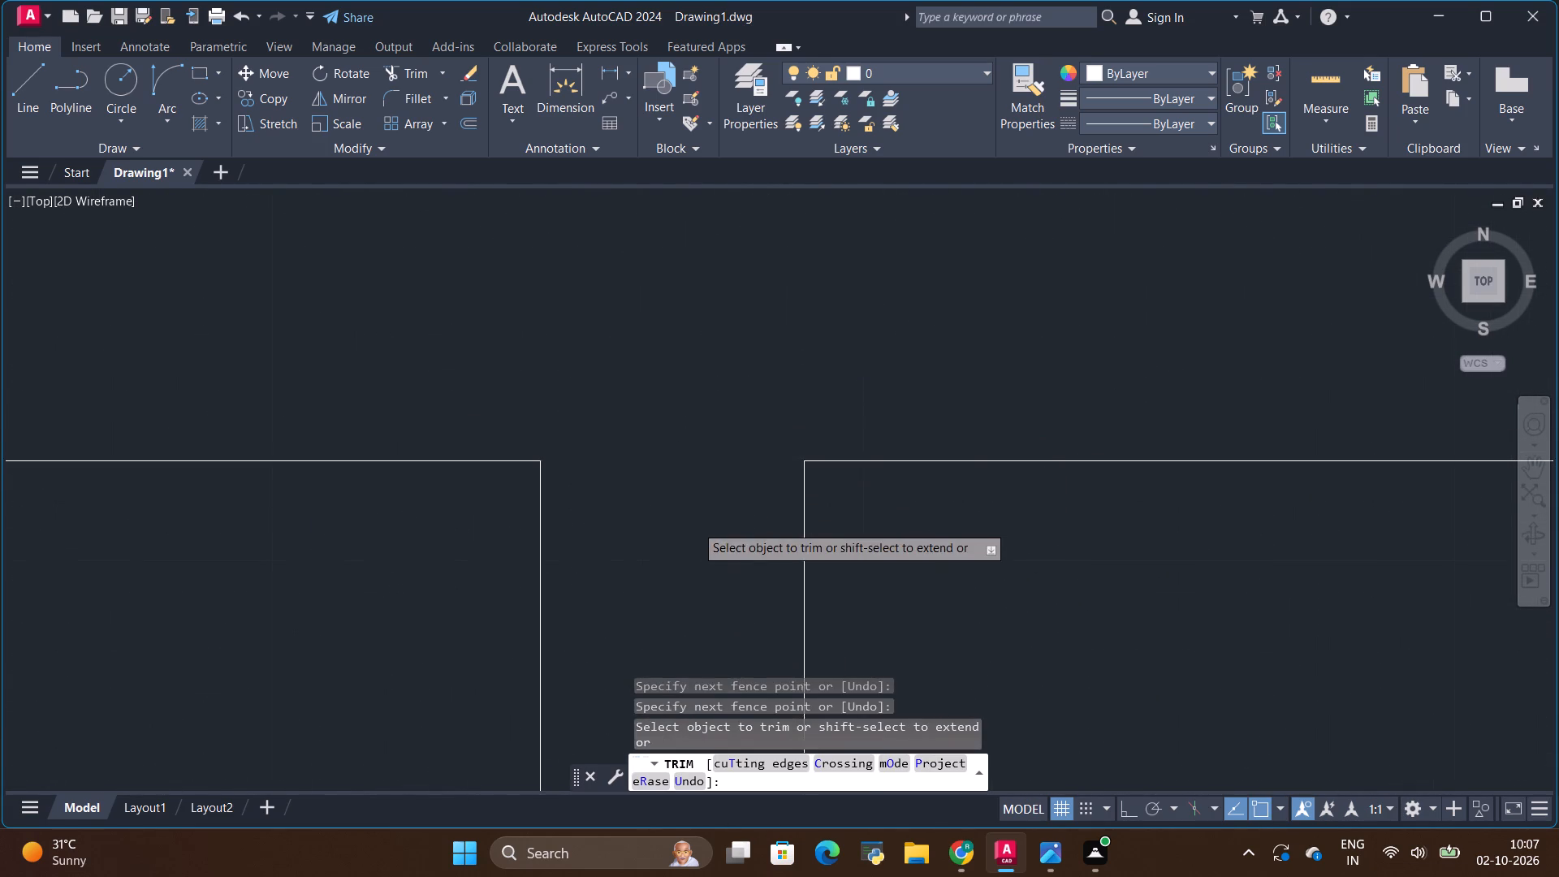
scroll(691, 525, "down", 5)
scroll(983, 510, "up", 3)
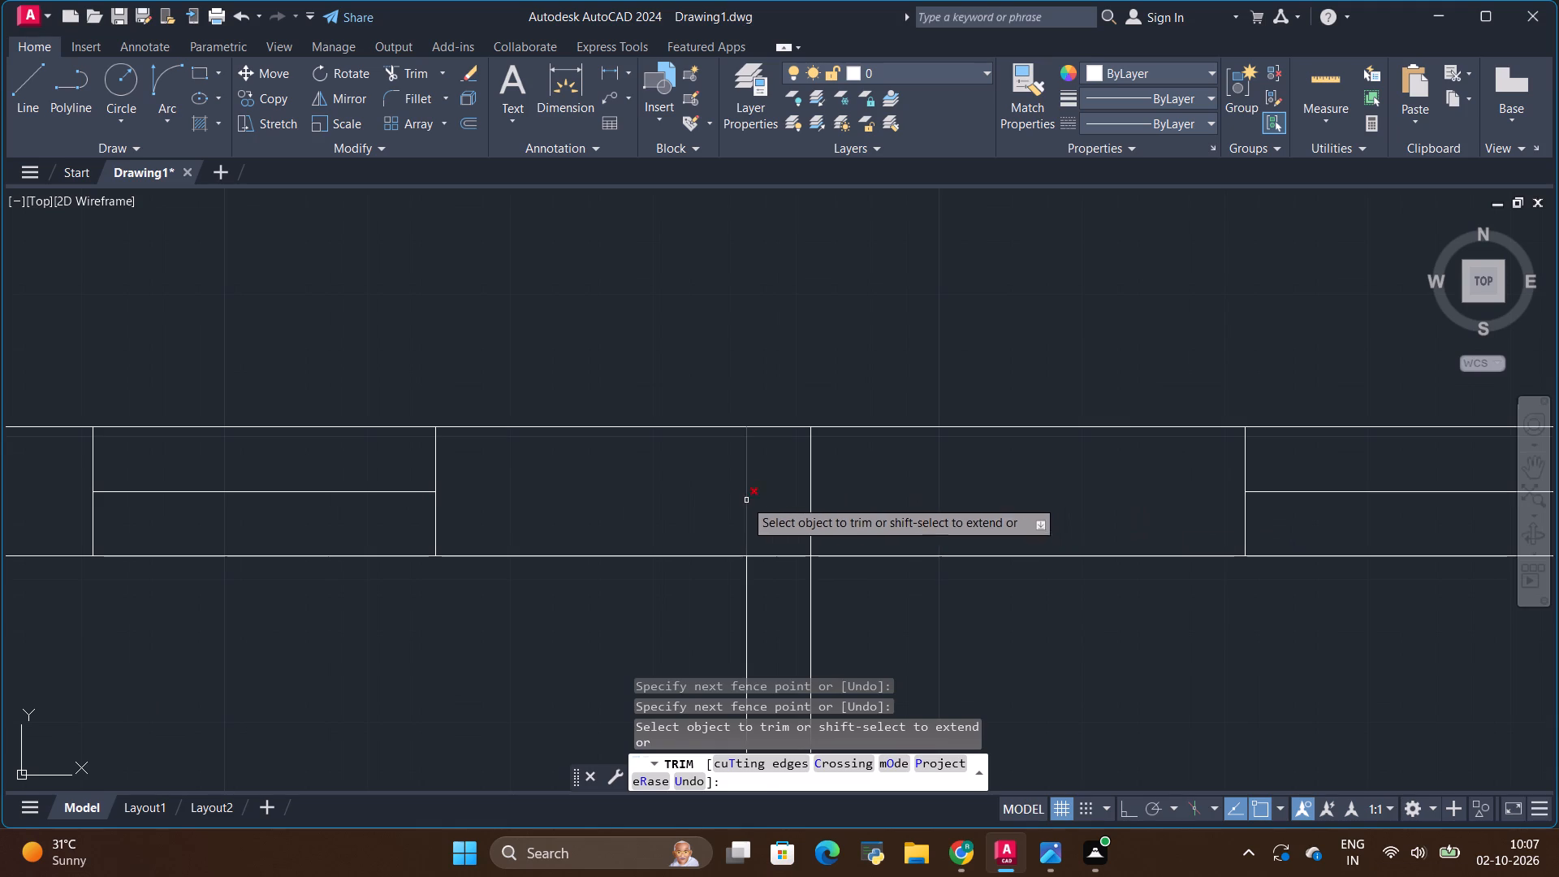
left_click_drag(737, 499, 862, 500)
left_click_drag(775, 524, 781, 582)
scroll(666, 462, "down", 4)
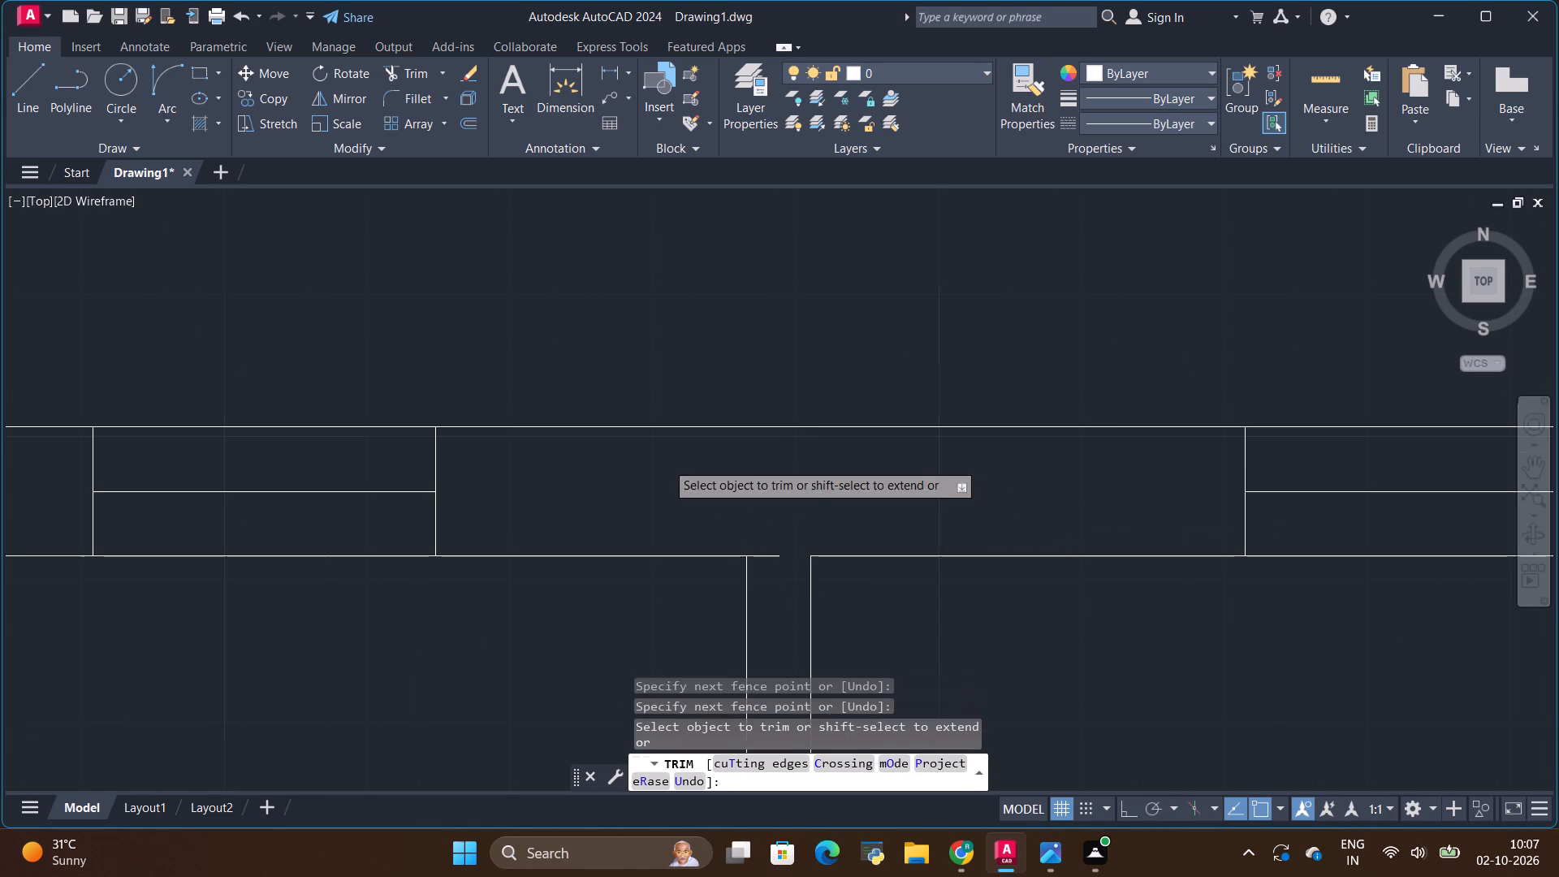
scroll(689, 468, "up", 6)
left_click_drag(573, 482, 584, 574)
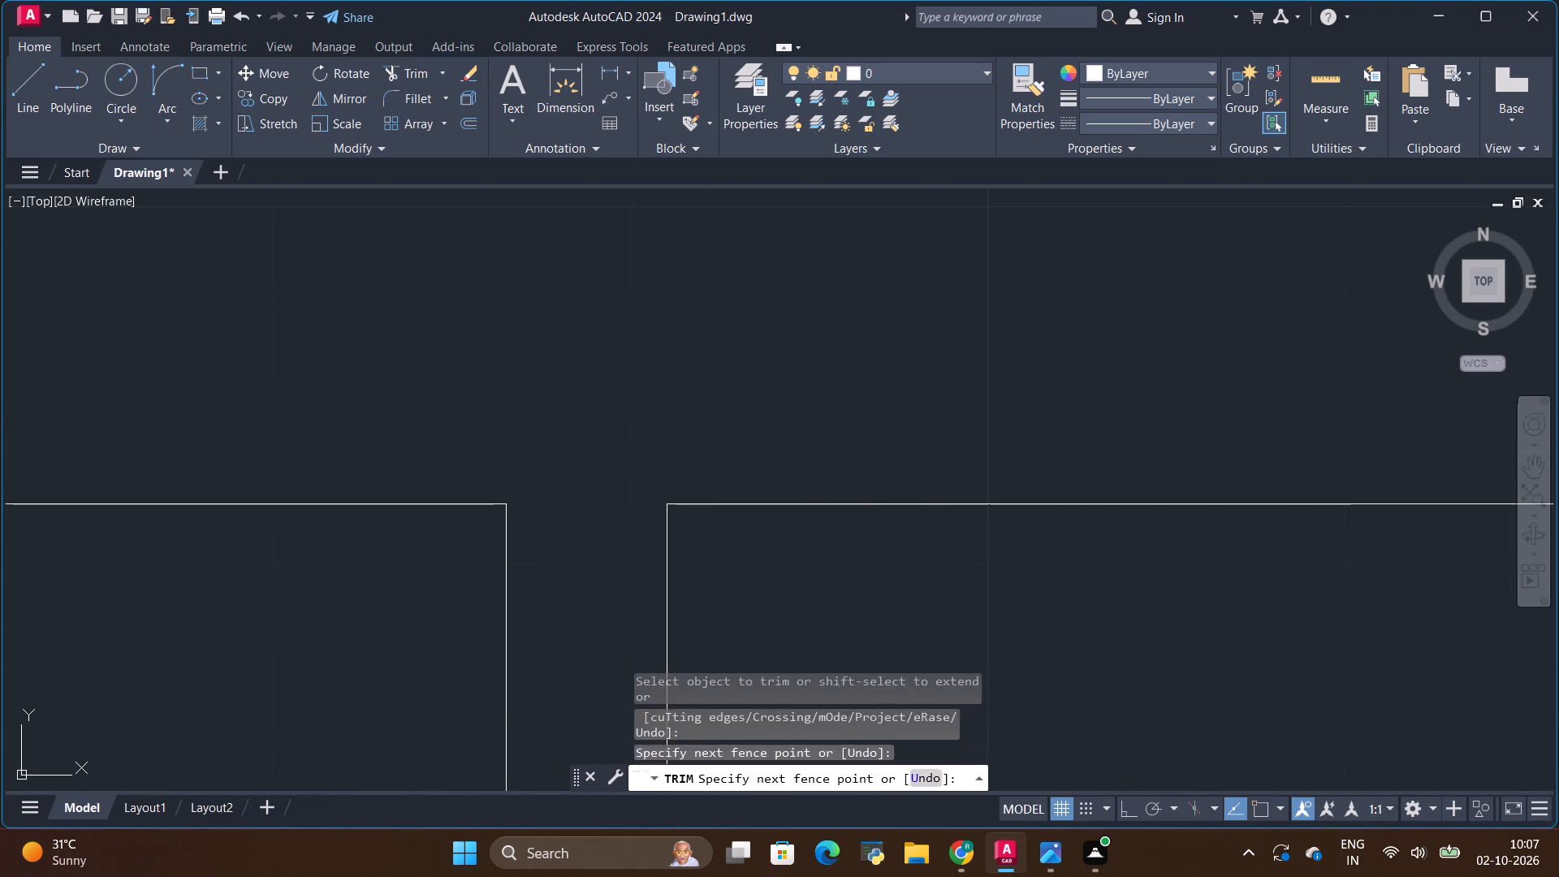
Trim the crossing inner wall lines at the plan's upper-right outer corner.
scroll(565, 554, "down", 7)
scroll(851, 579, "up", 3)
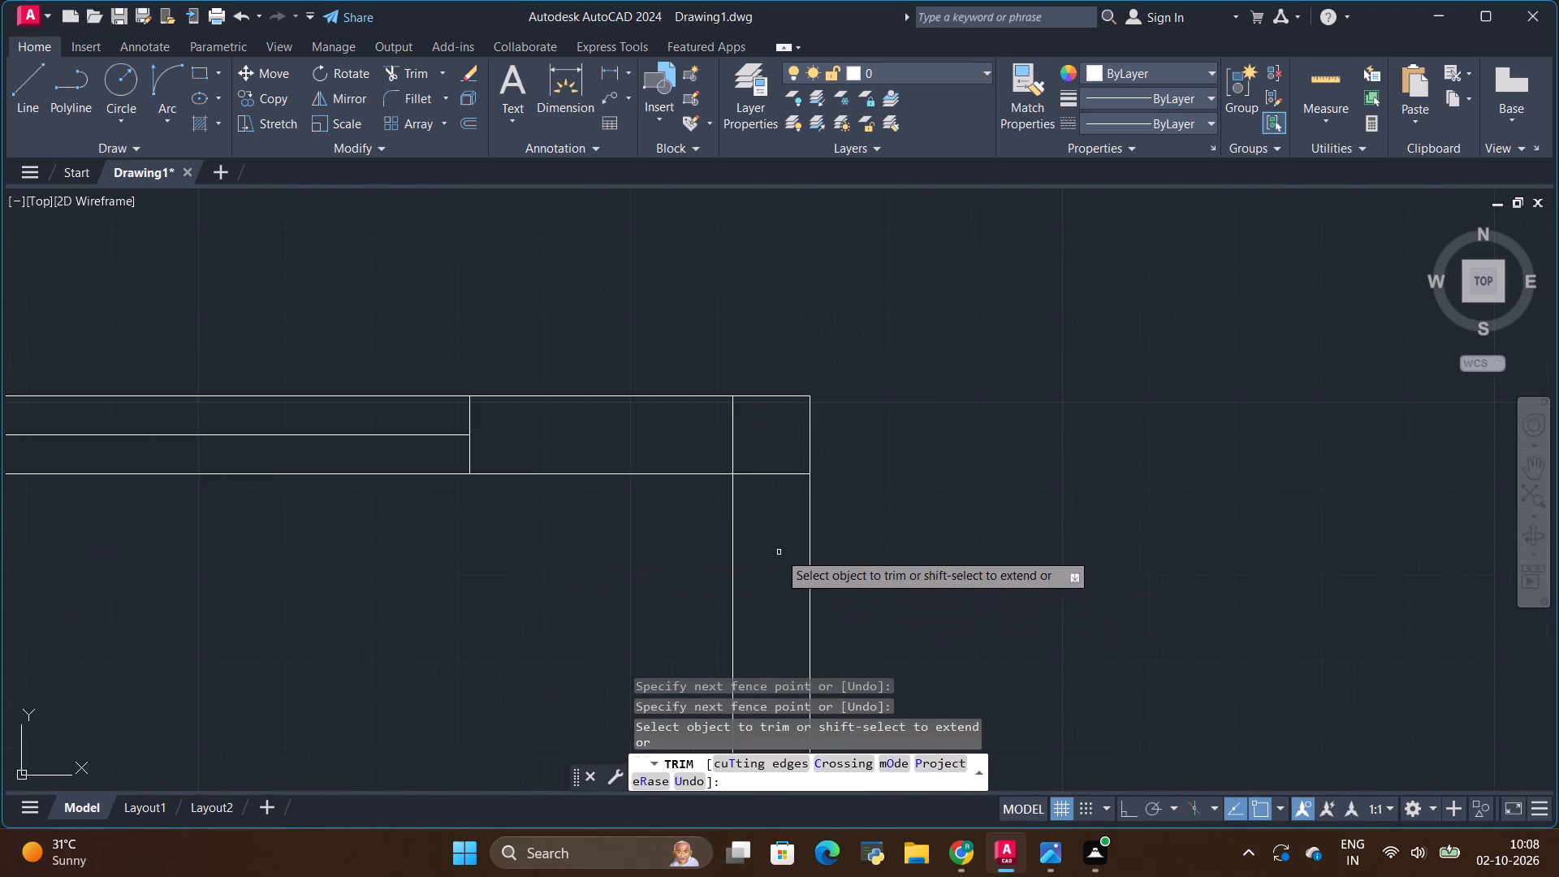
scroll(779, 551, "up", 2)
scroll(755, 408, "down", 2)
left_click_drag(689, 339, 760, 434)
Trim the overlapping lines where the wall between kitchen and upper toilet meets the right outer wall.
scroll(785, 398, "down", 4)
scroll(779, 602, "up", 3)
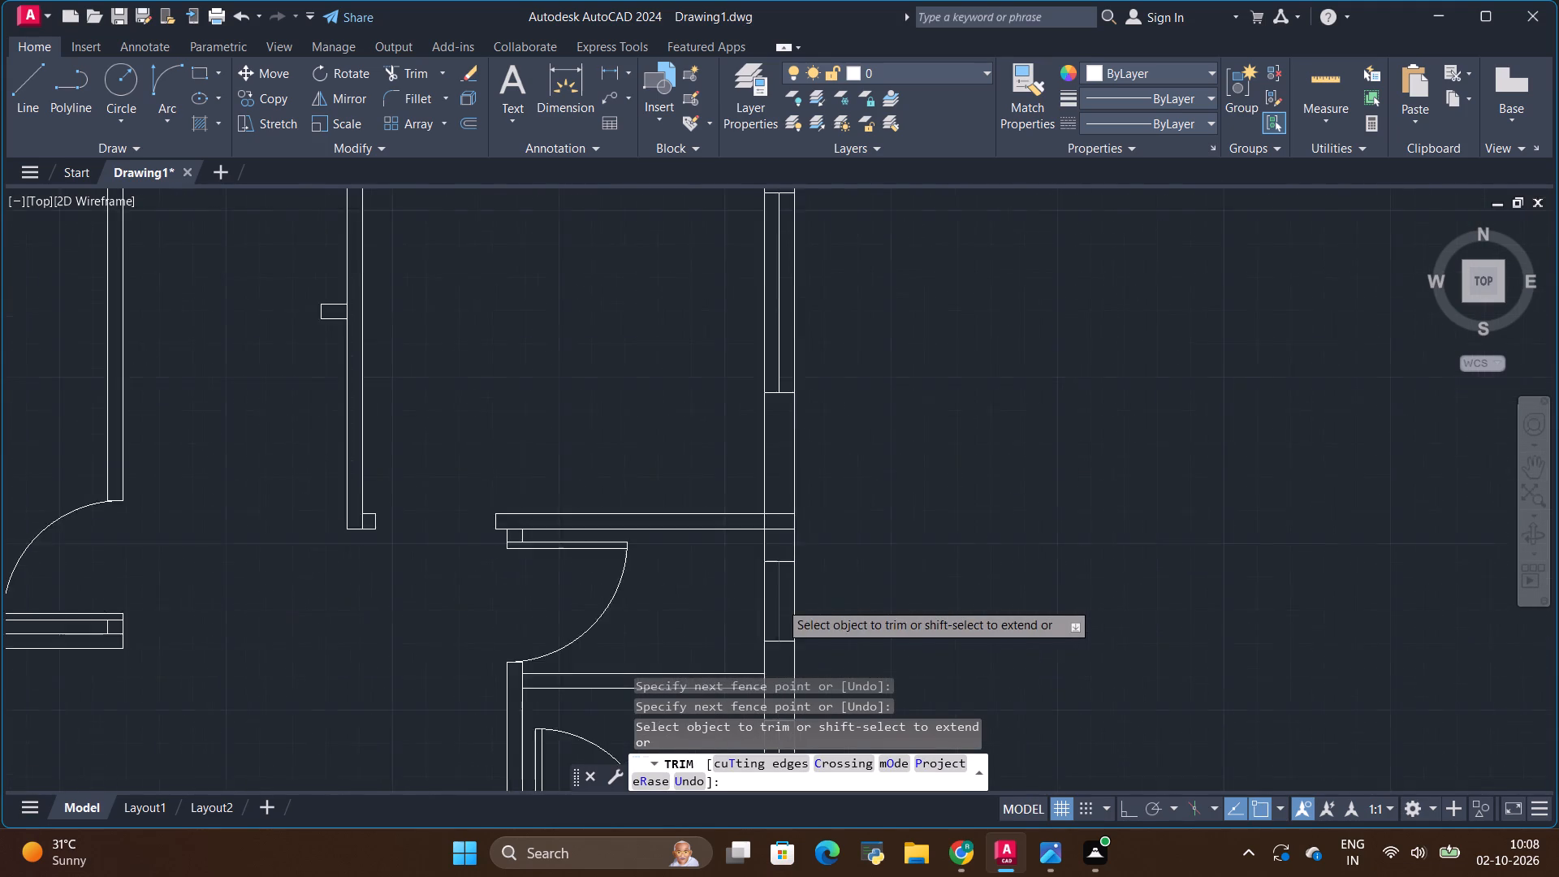
scroll(779, 536, "up", 1)
left_click_drag(771, 391, 771, 505)
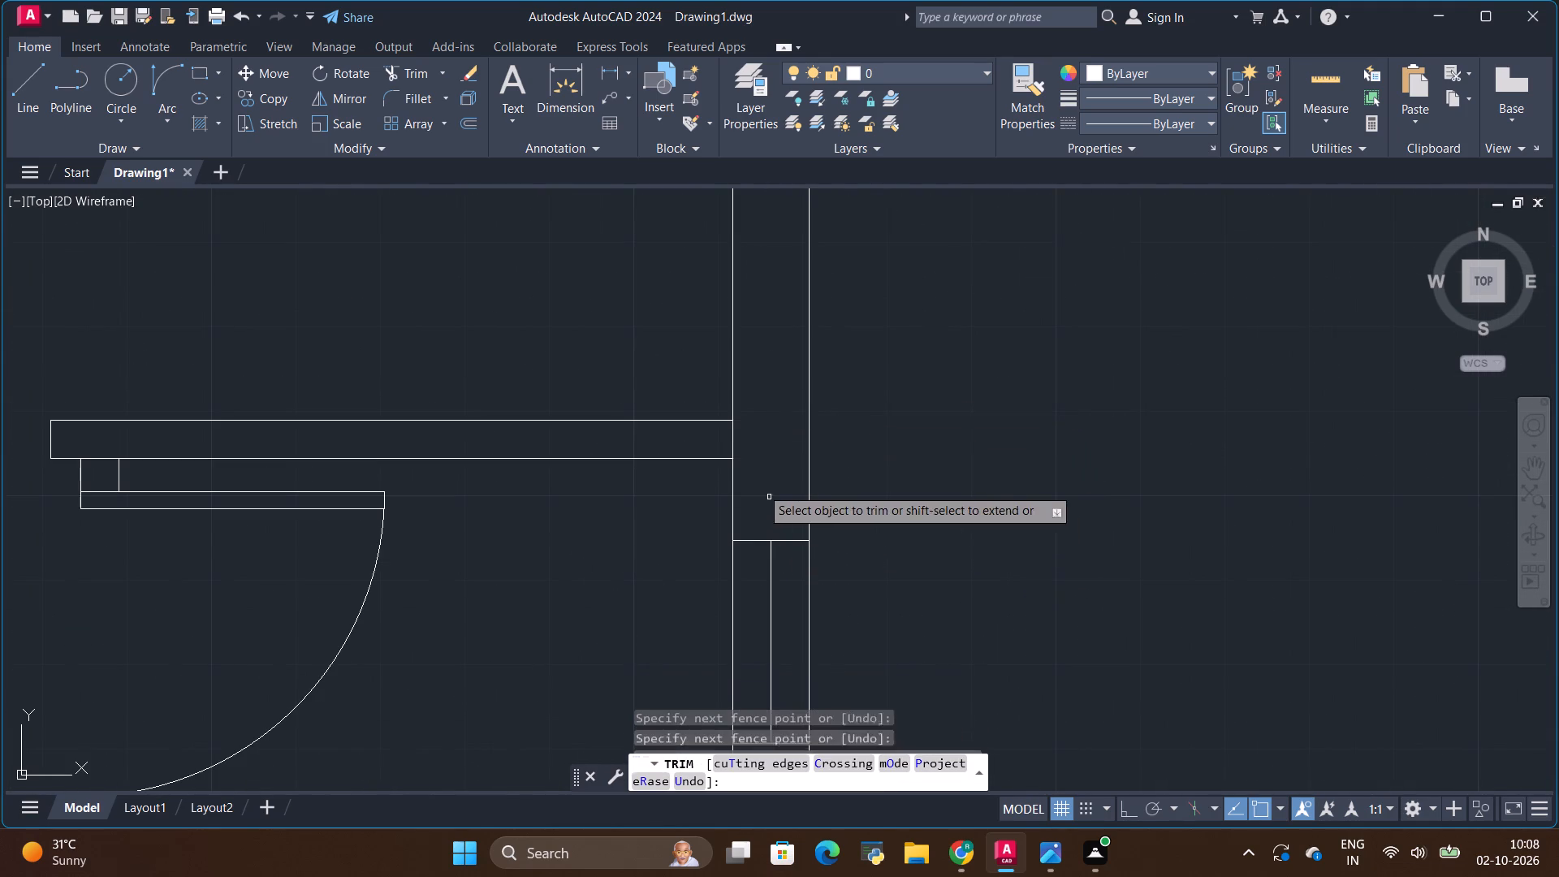
scroll(698, 454, "up", 3)
left_click_drag(771, 415, 857, 421)
Trim the overlapping lines where the wall between lower toilet and lower bedroom meets the right outer wall.
scroll(857, 421, "down", 6)
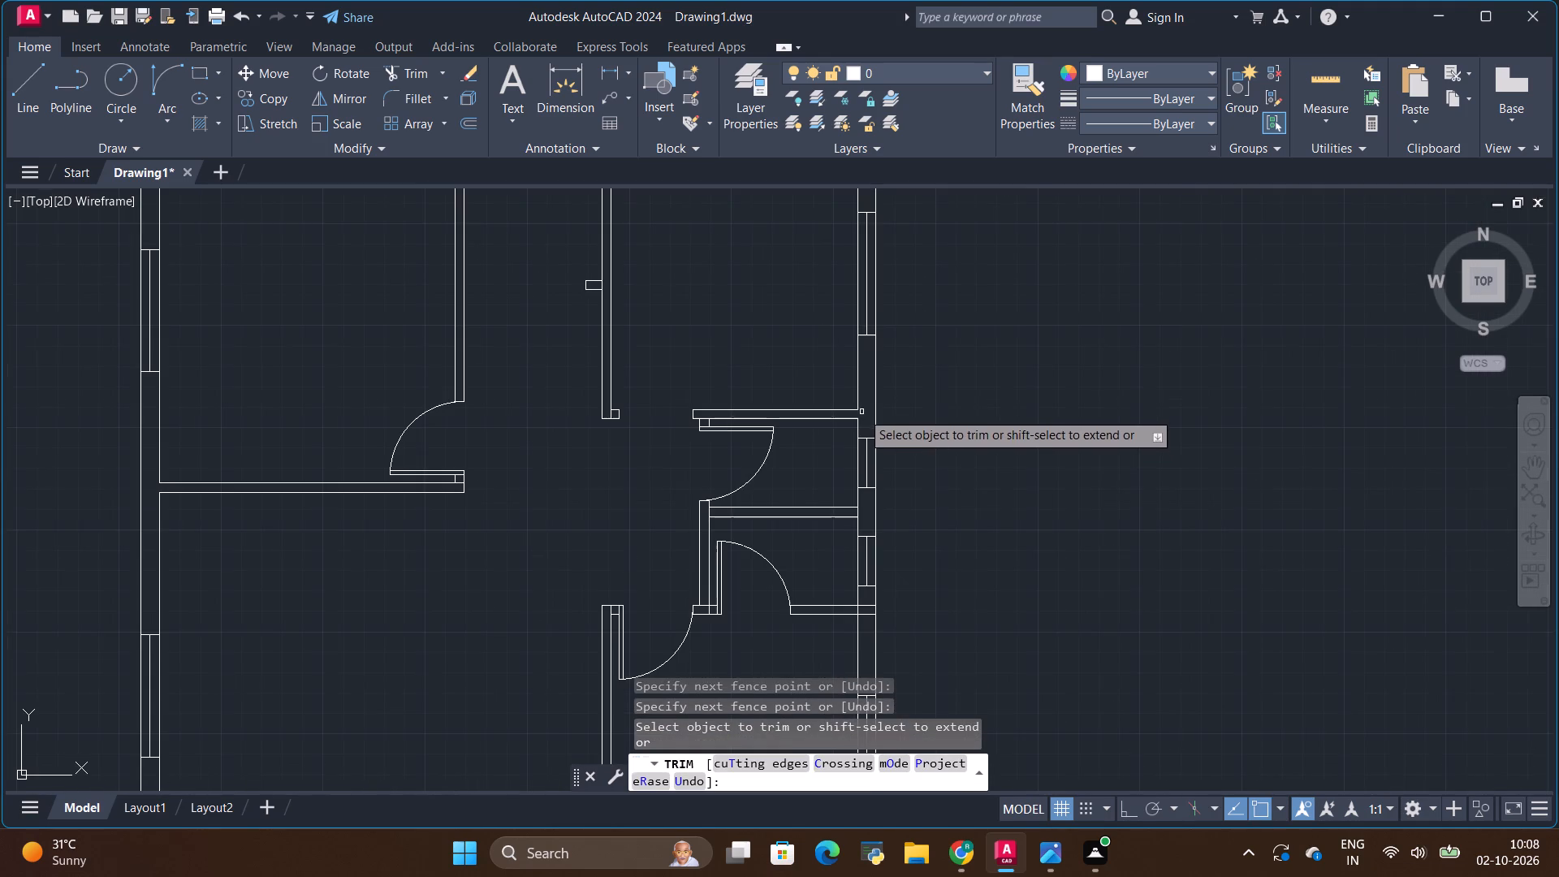
scroll(845, 463, "down", 2)
scroll(860, 521, "up", 3)
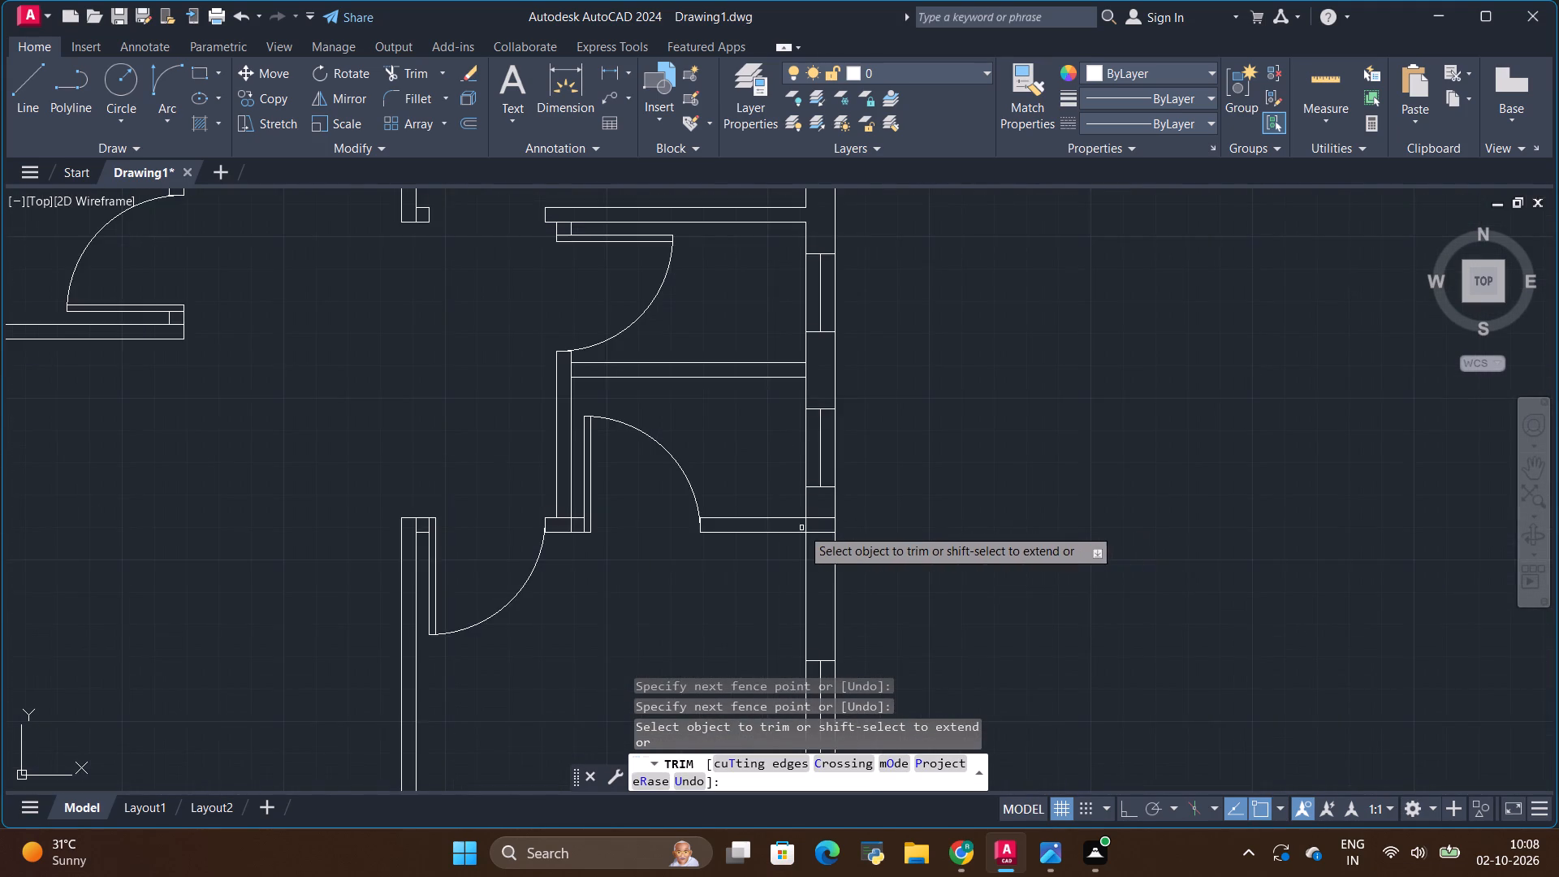
scroll(801, 528, "up", 4)
left_click_drag(850, 425, 874, 605)
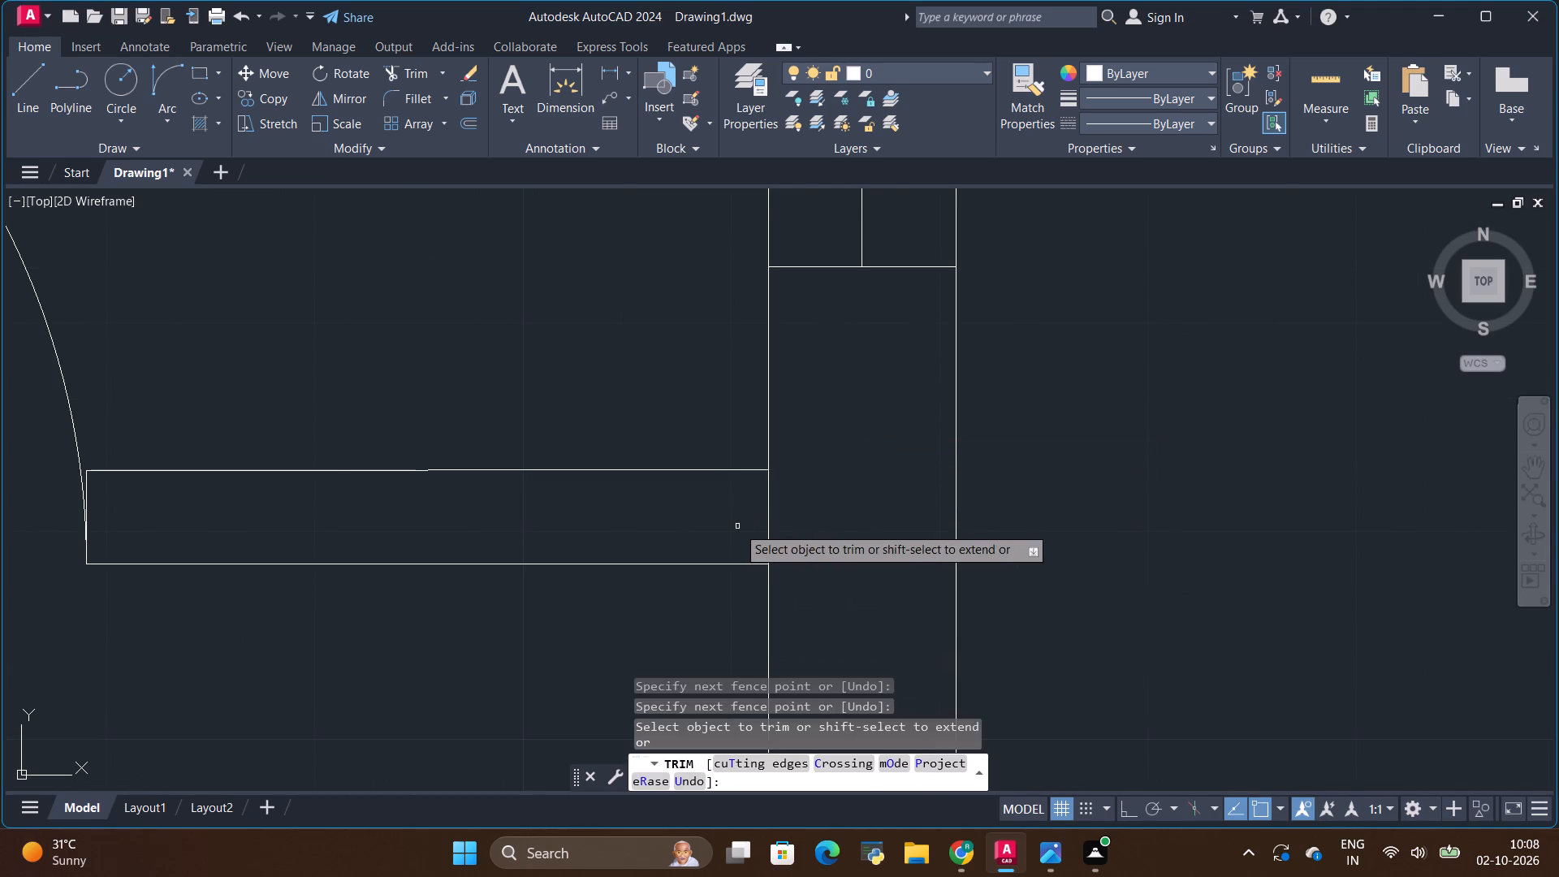
left_click_drag(737, 526, 817, 525)
Trim the internal wall lines at the jamb stubs on both sides of the lower bedroom's doorway.
scroll(818, 525, "down", 6)
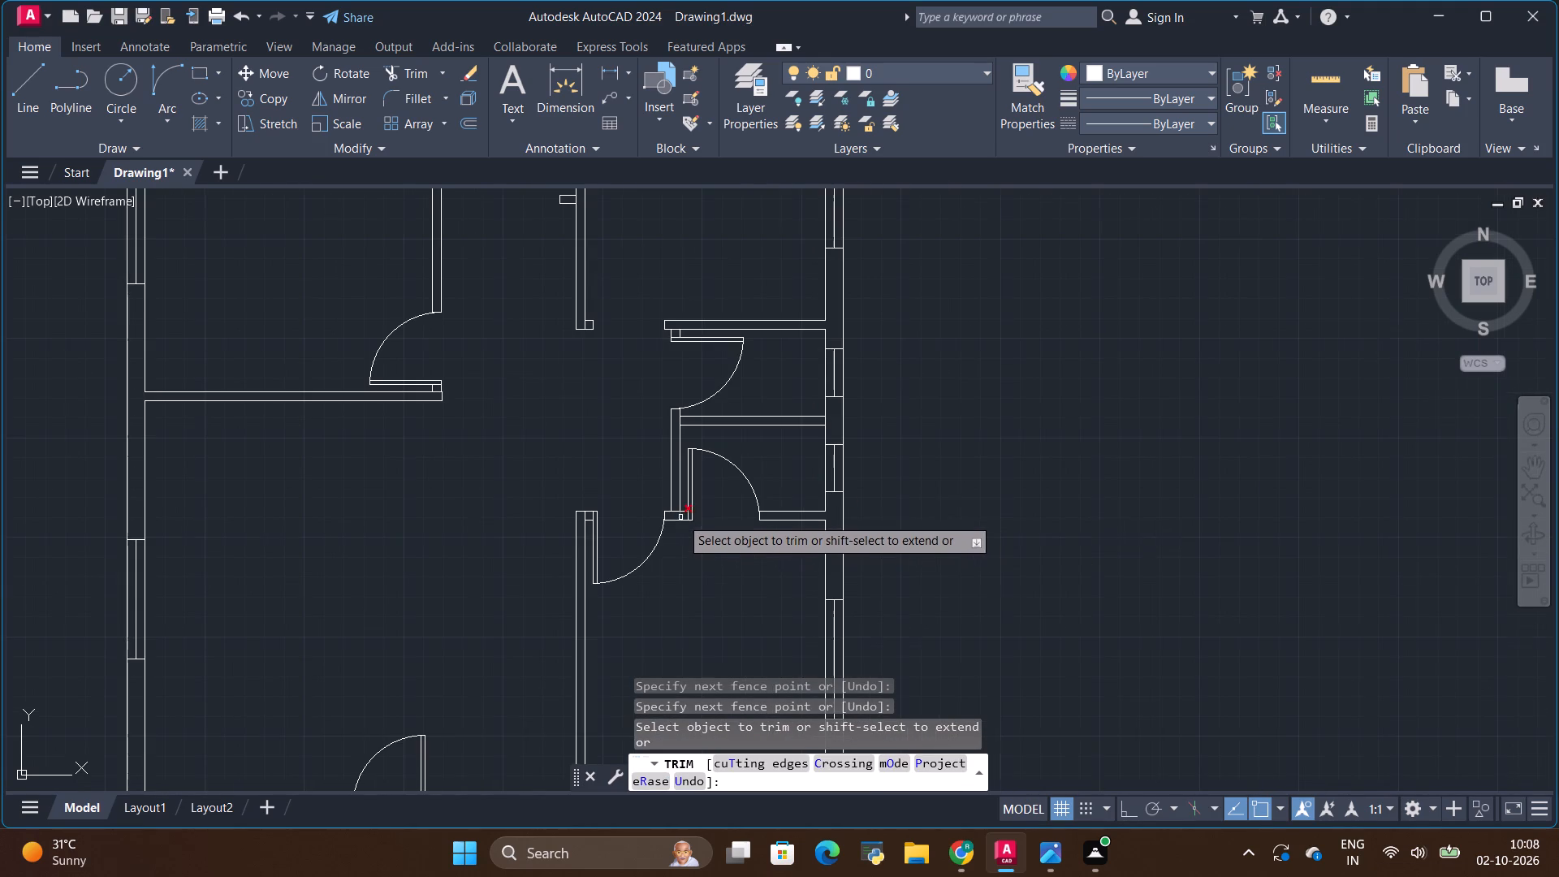
scroll(680, 516, "up", 5)
left_click_drag(594, 461, 635, 530)
scroll(635, 530, "down", 4)
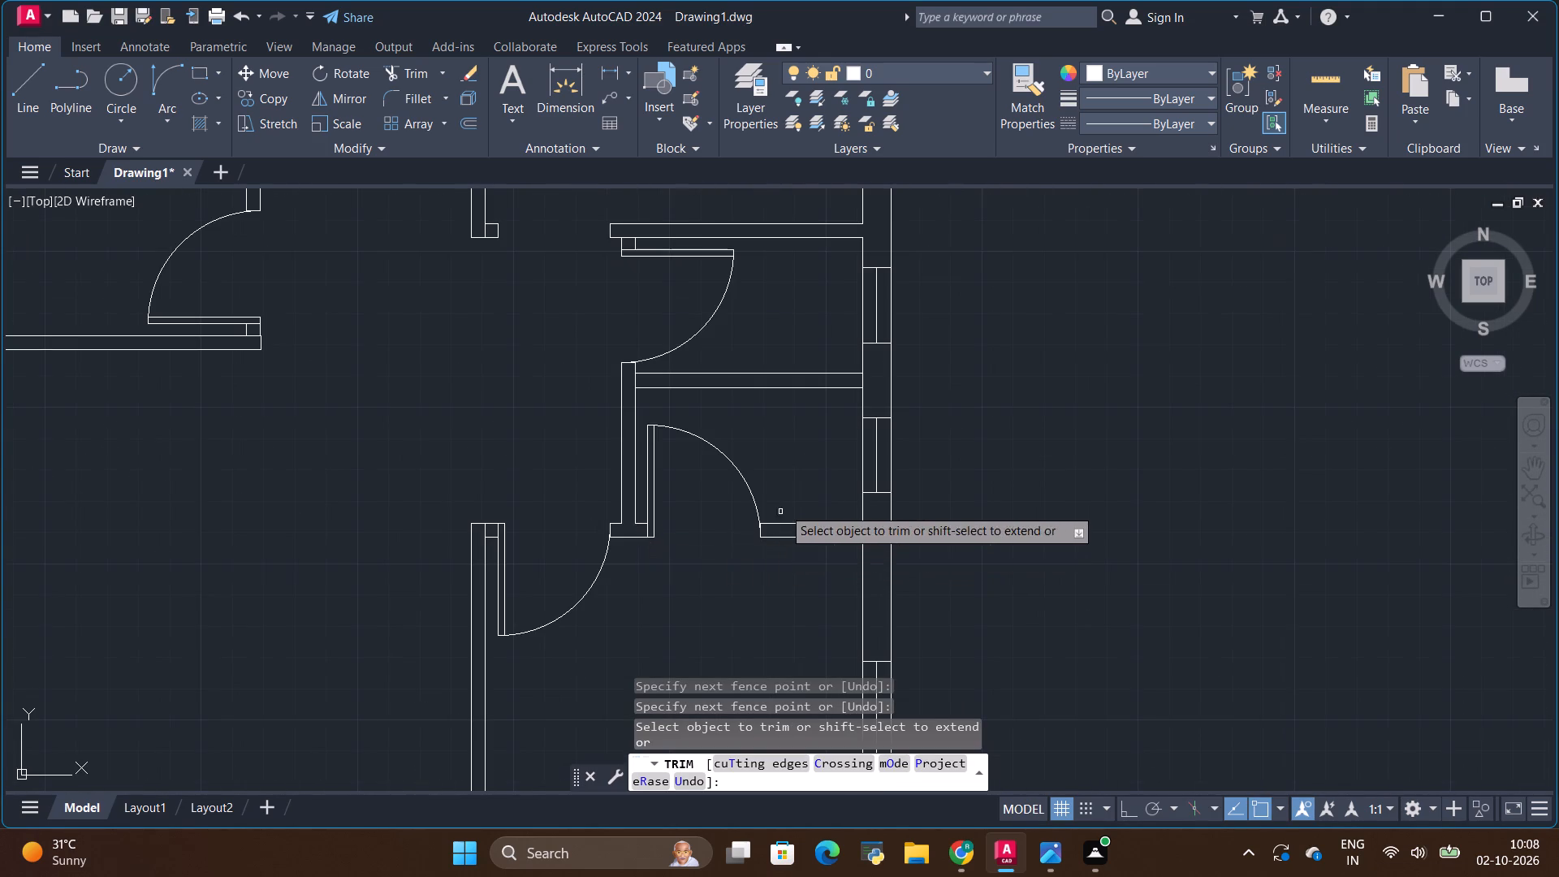
scroll(805, 492, "down", 2)
scroll(678, 509, "up", 5)
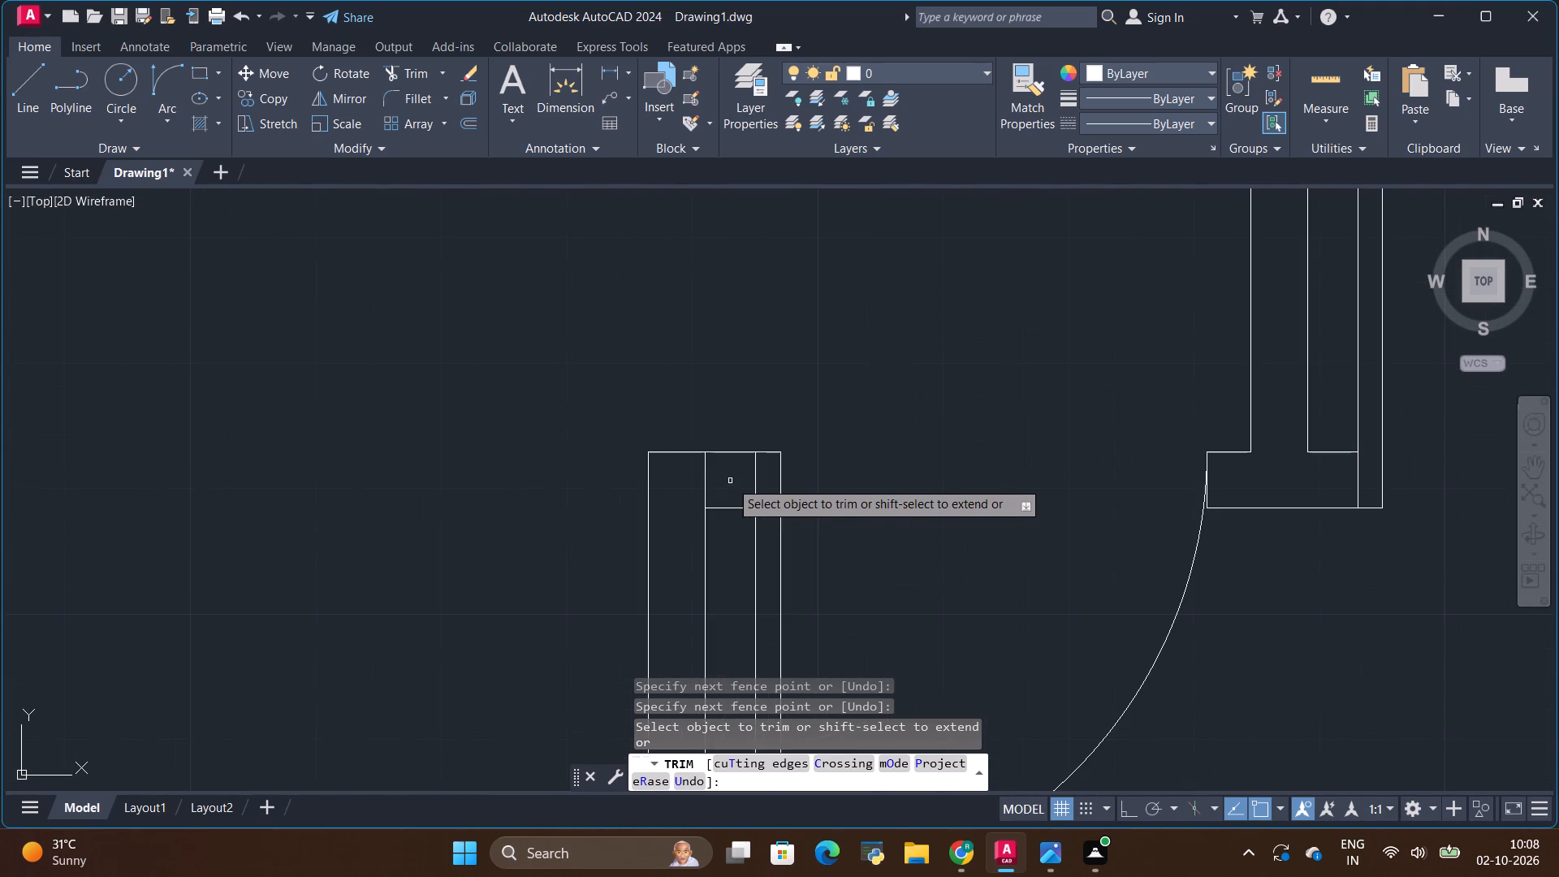
left_click_drag(730, 481, 702, 495)
Trim the wall line beneath the jamb stub at the upper-left bedroom's door.
scroll(721, 486, "down", 5)
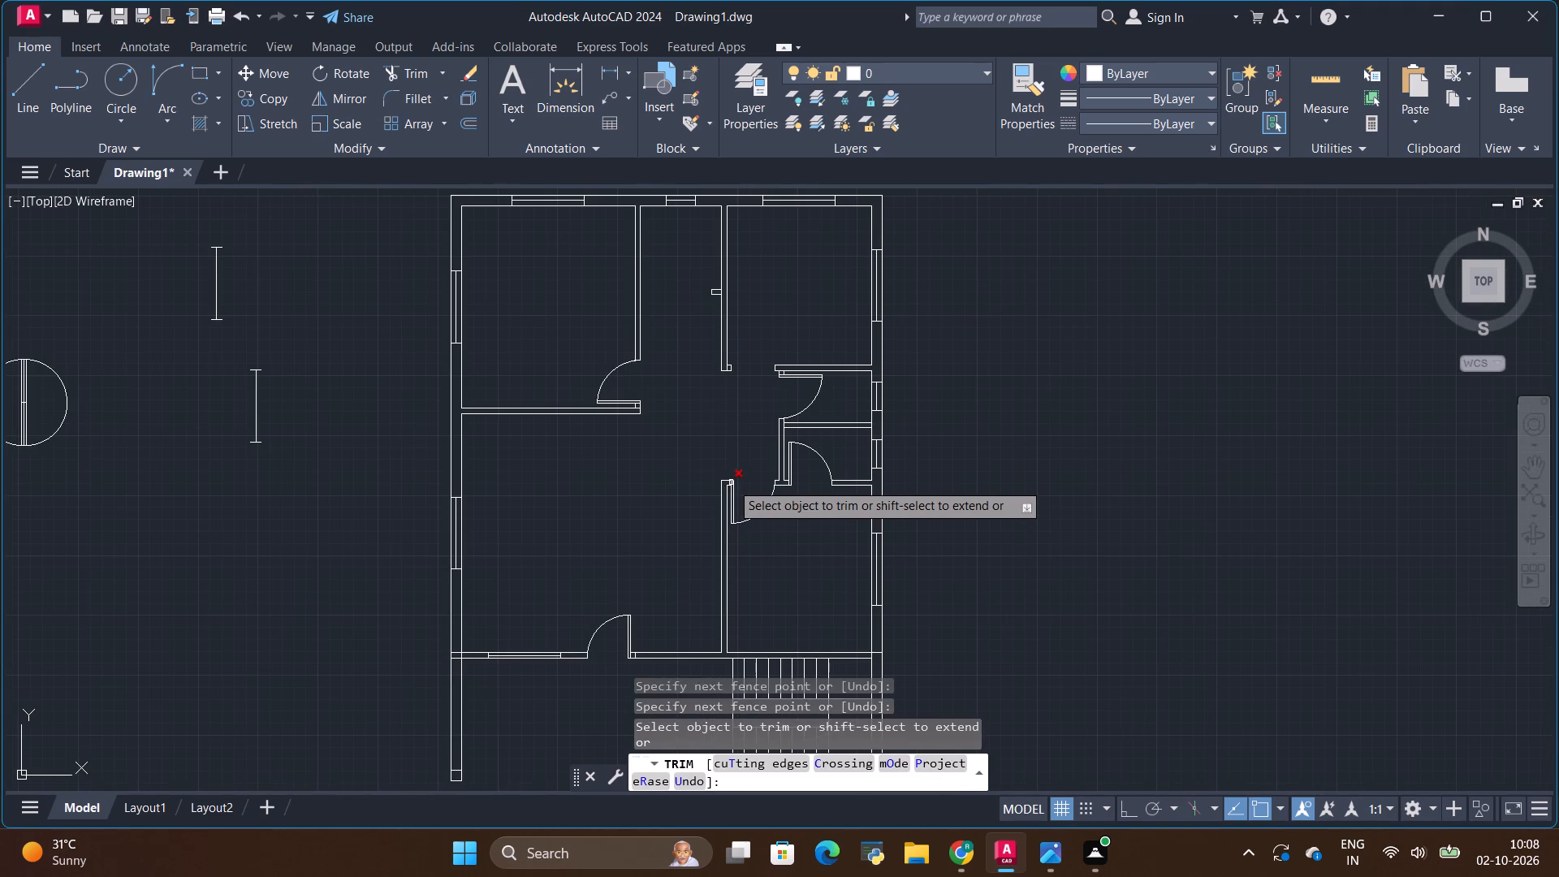
scroll(639, 392, "up", 7)
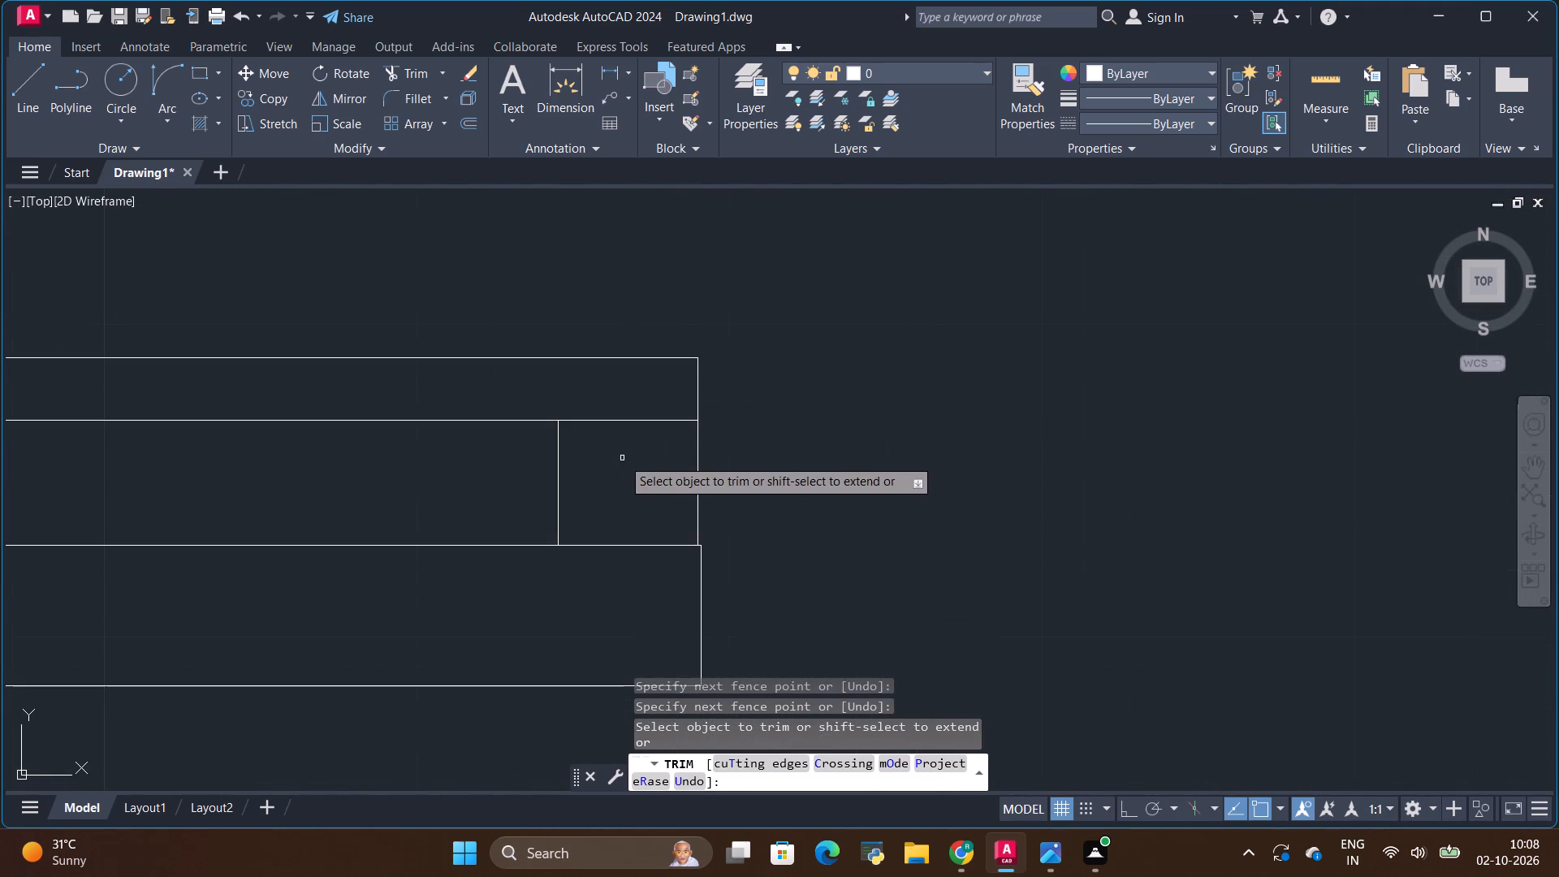
left_click_drag(628, 500, 628, 611)
Trim the internal line at the short stub on the lower end of the pooja and kitchen partition.
scroll(637, 599, "down", 7)
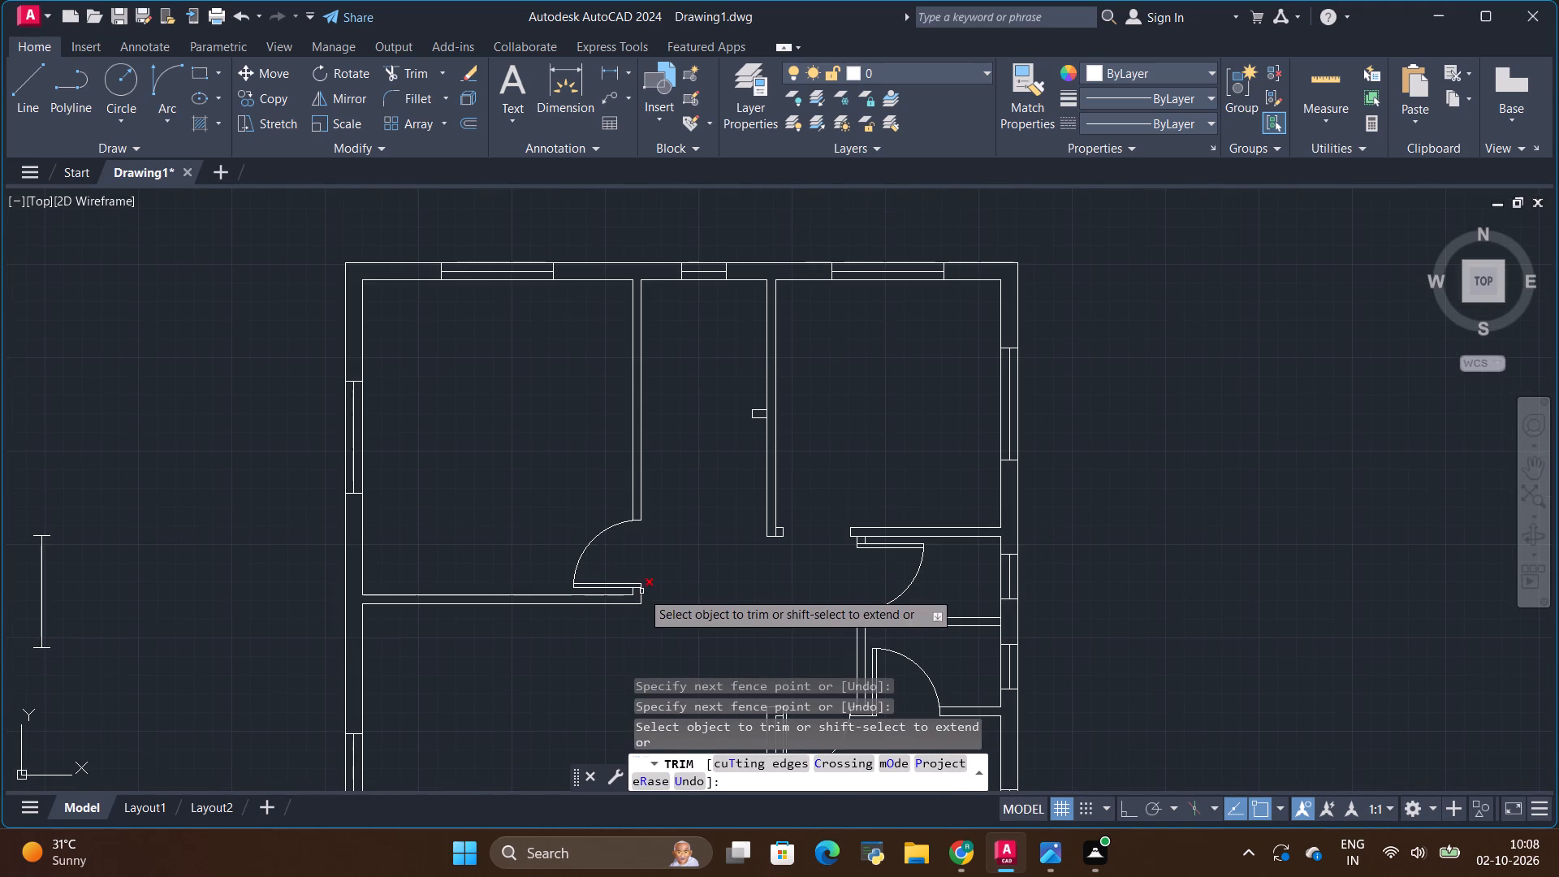
scroll(778, 534, "up", 6)
left_click_drag(770, 529, 684, 520)
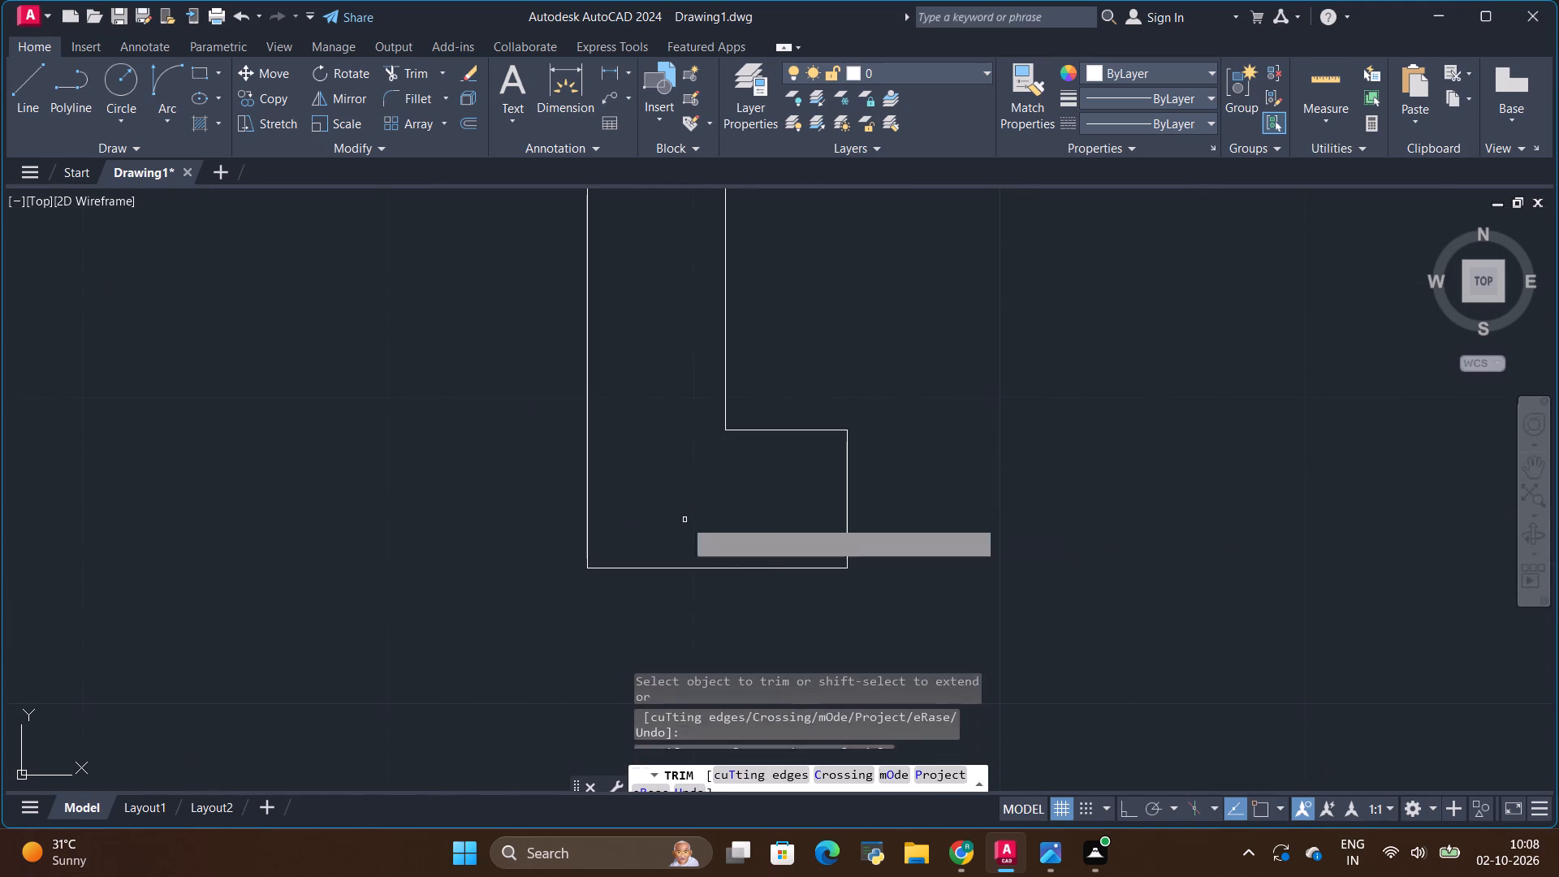
Trim the overlapping lines where the wall between lower bedroom and staircase meets the right outer wall.
scroll(706, 525, "down", 10)
scroll(676, 594, "up", 3)
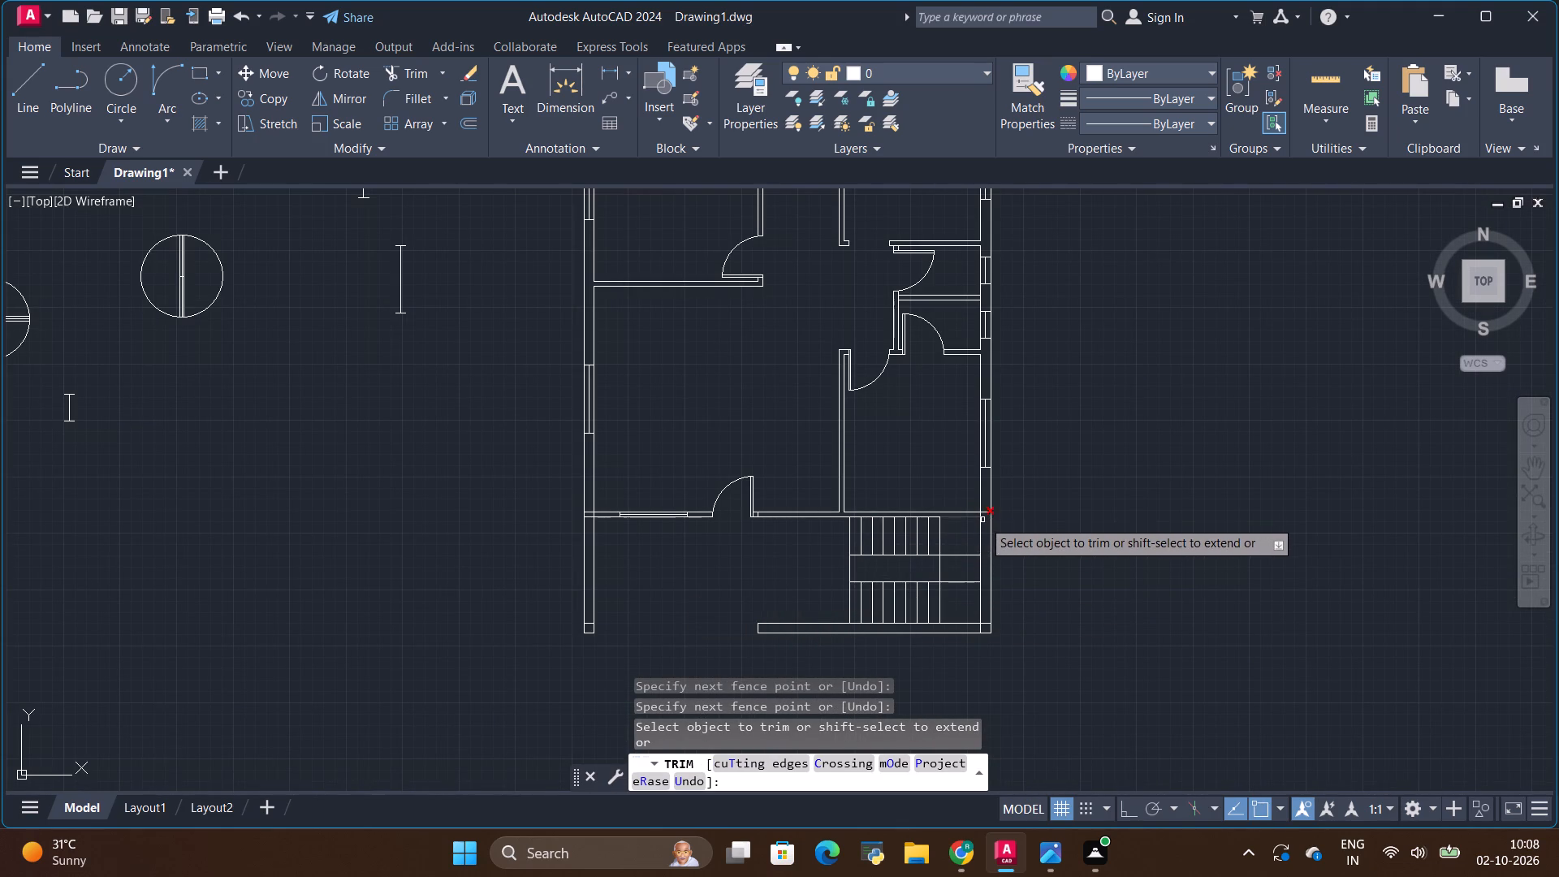
scroll(982, 520, "up", 5)
left_click_drag(939, 431, 952, 540)
Trim the overlapping inner wall lines at the lower-right corner of the outer wall, beside the staircase.
scroll(961, 504, "down", 2)
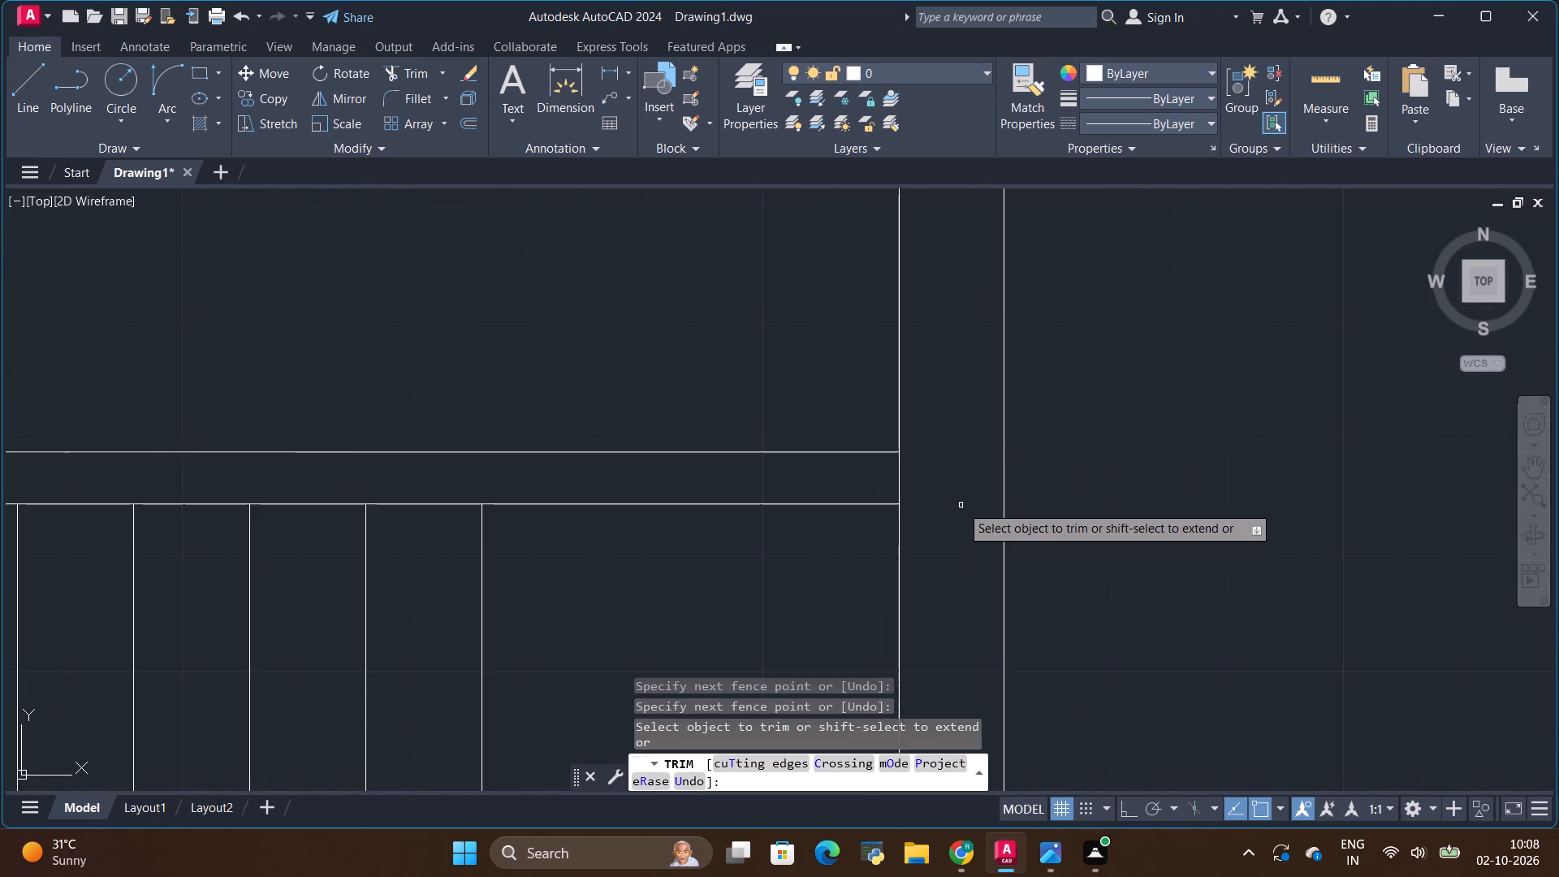
scroll(961, 504, "down", 3)
scroll(962, 656, "up", 4)
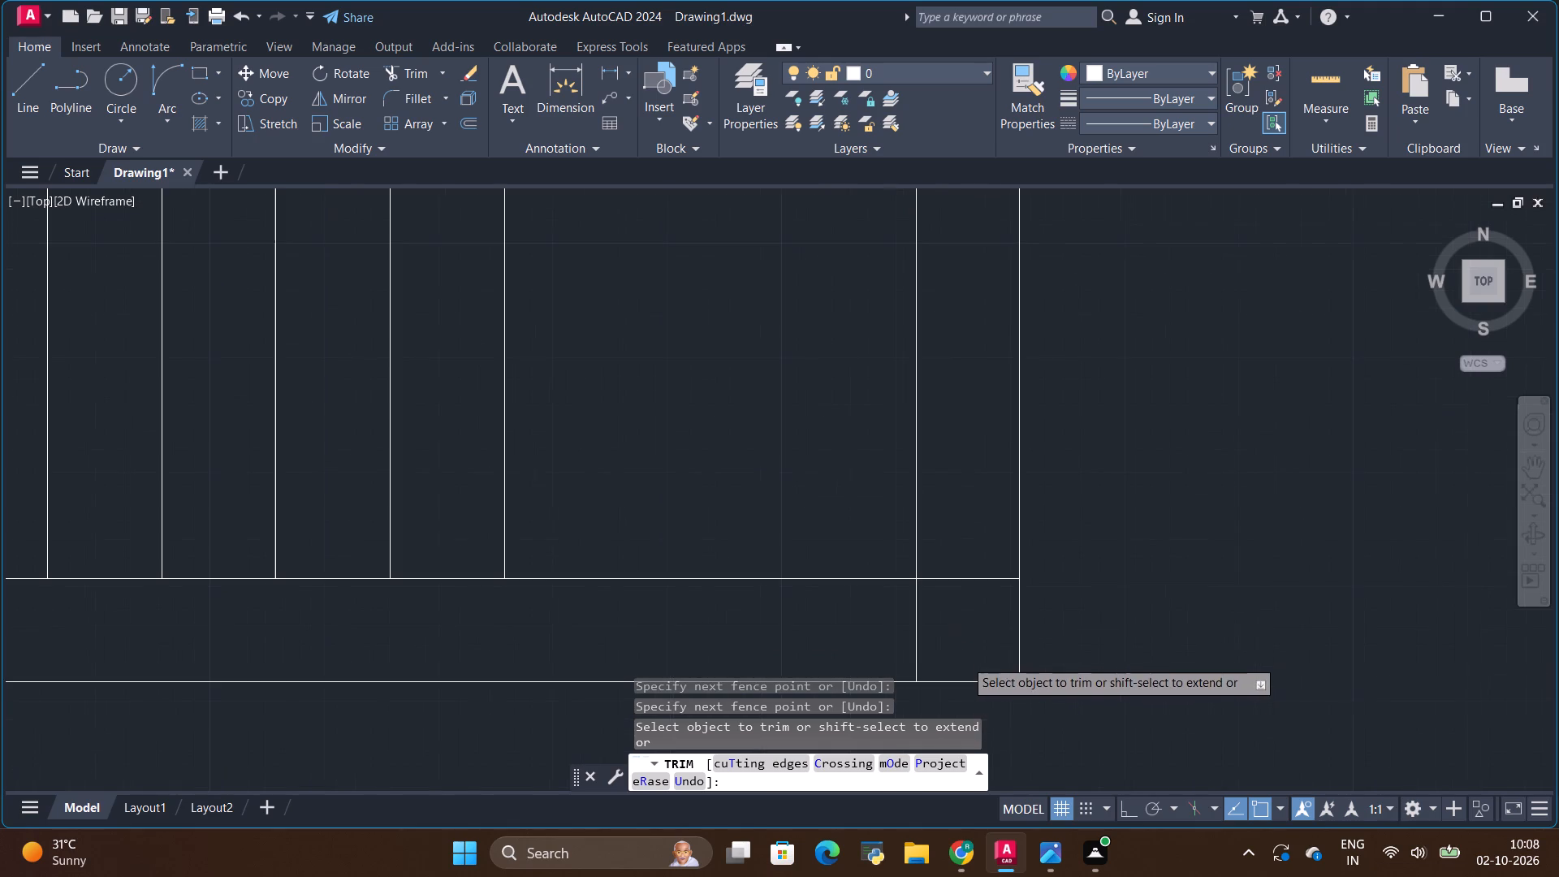
left_click_drag(883, 624, 966, 544)
scroll(1008, 642, "down", 3)
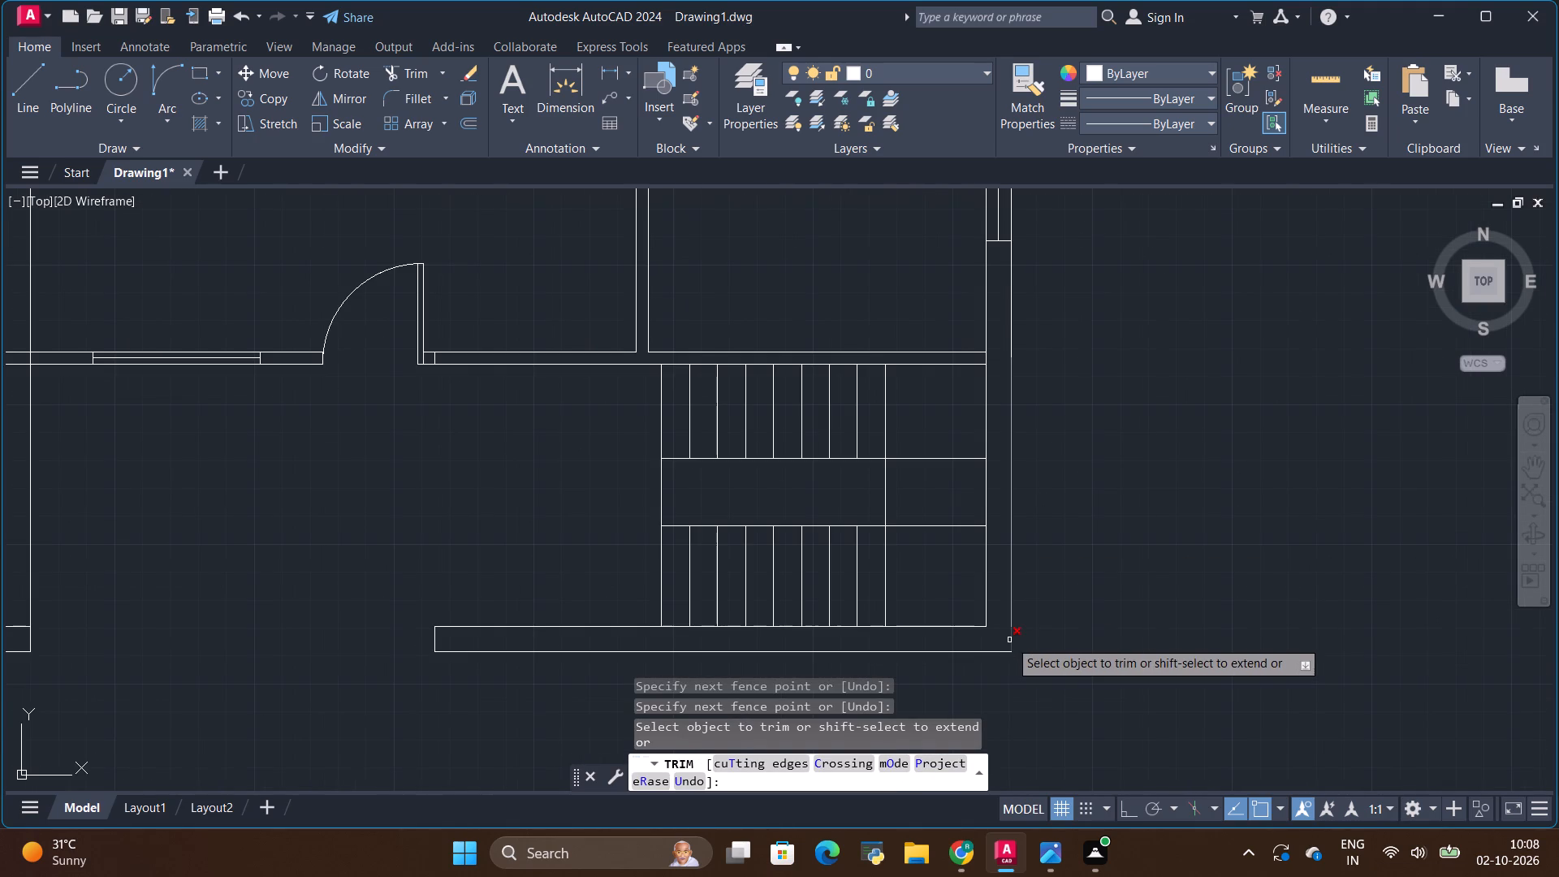
Trim the right outer wall's inner line across its junction with the wall between the lower bedroom and the staircase.
scroll(1019, 629, "down", 2)
scroll(993, 509, "up", 2)
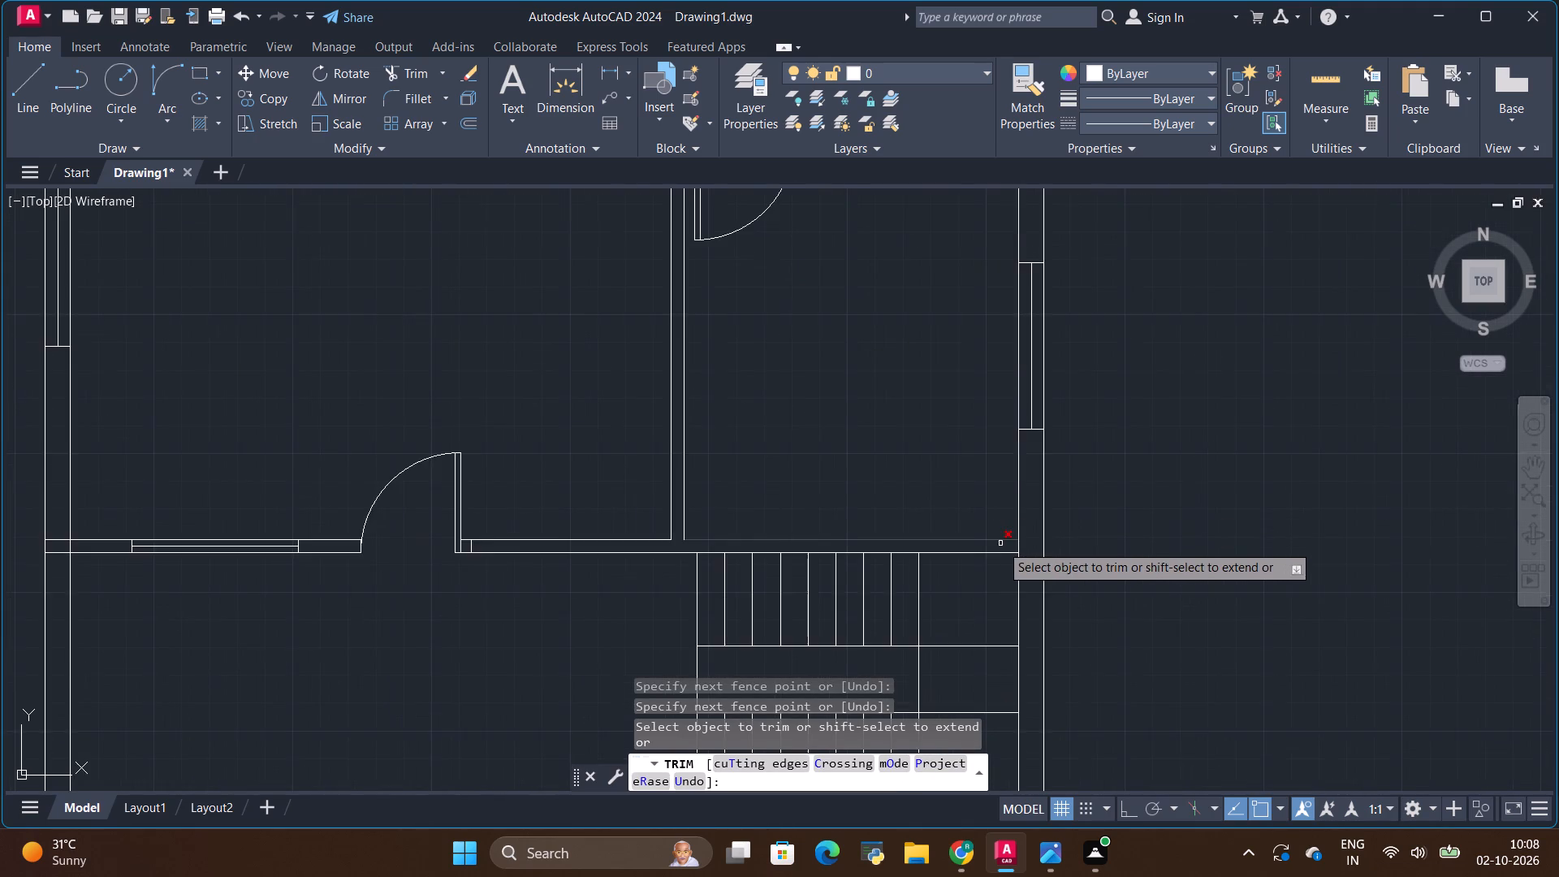
scroll(1001, 545, "up", 5)
left_click_drag(1172, 518, 1081, 529)
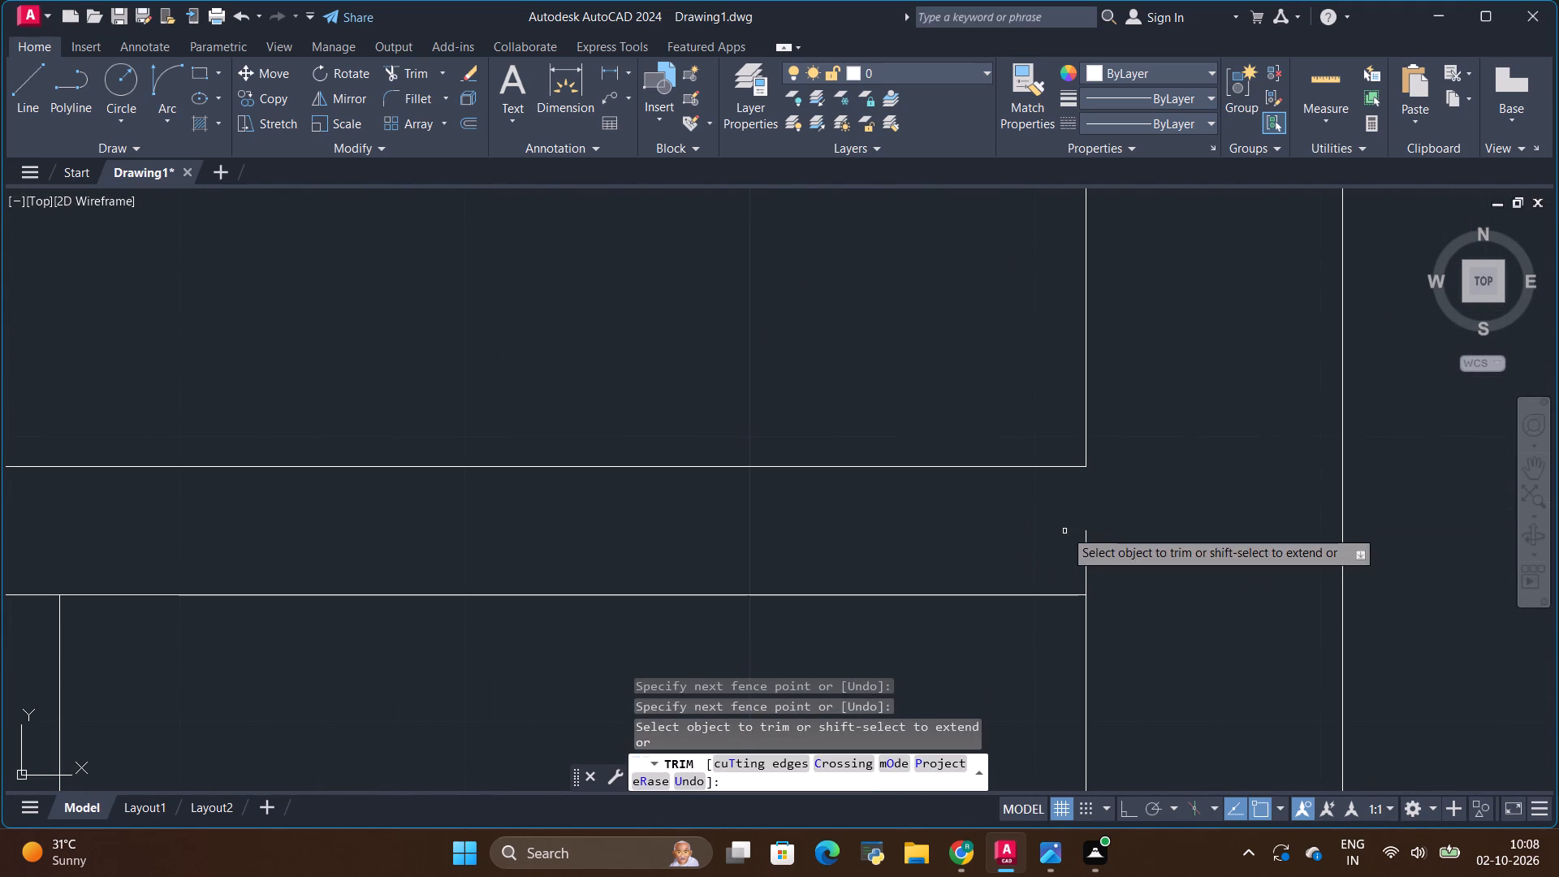
left_click_drag(1123, 560, 1052, 563)
scroll(1050, 562, "down", 4)
scroll(1073, 494, "down", 3)
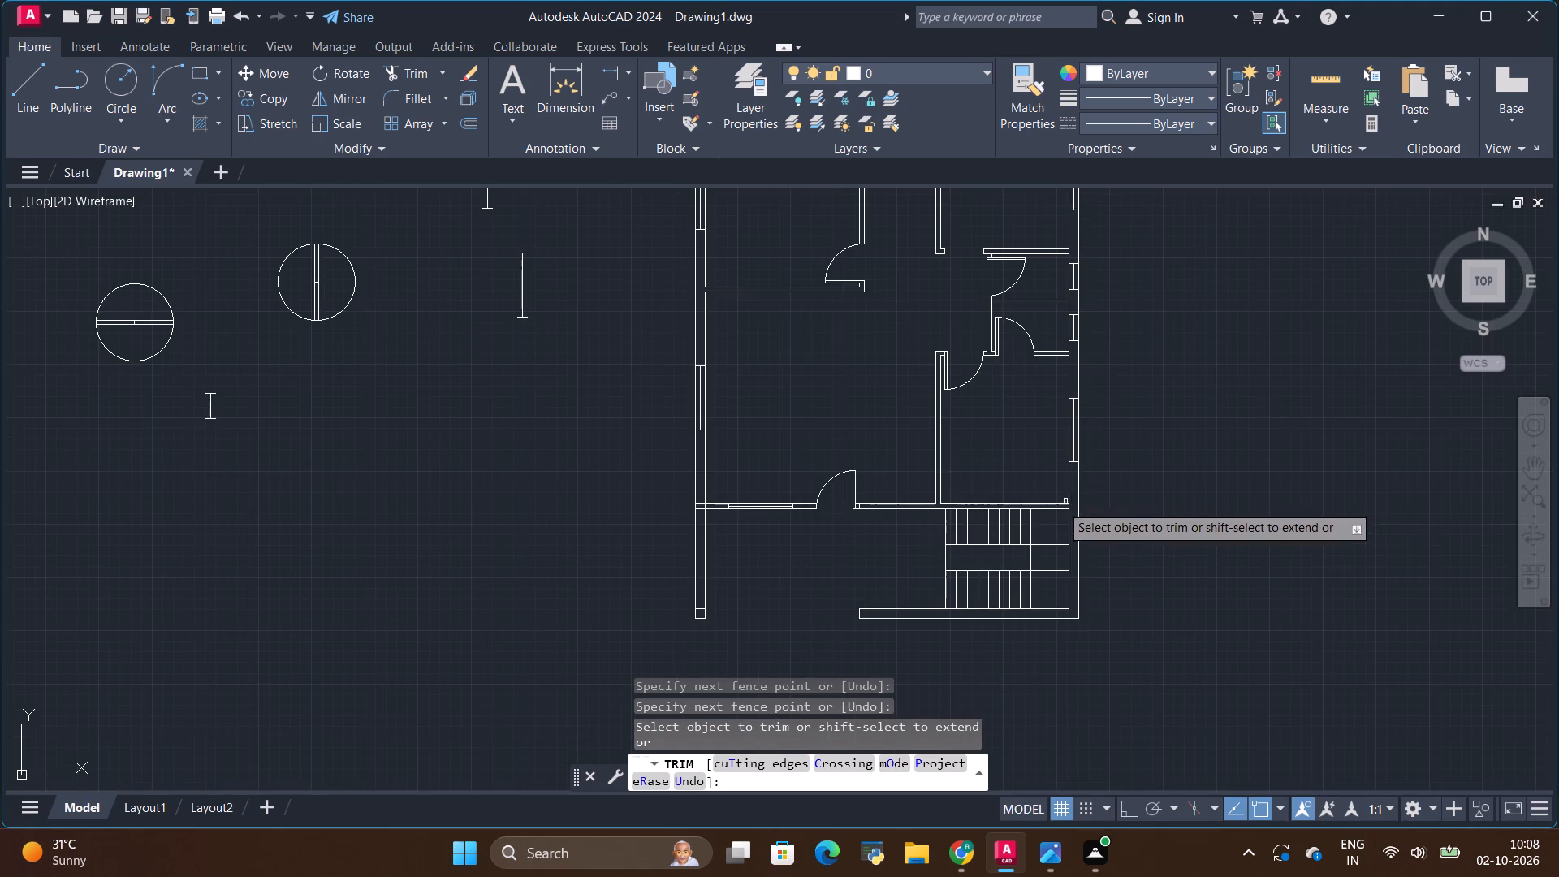
Trim the short vertical jamb line across the wall just right of the main entrance door.
scroll(951, 516, "up", 3)
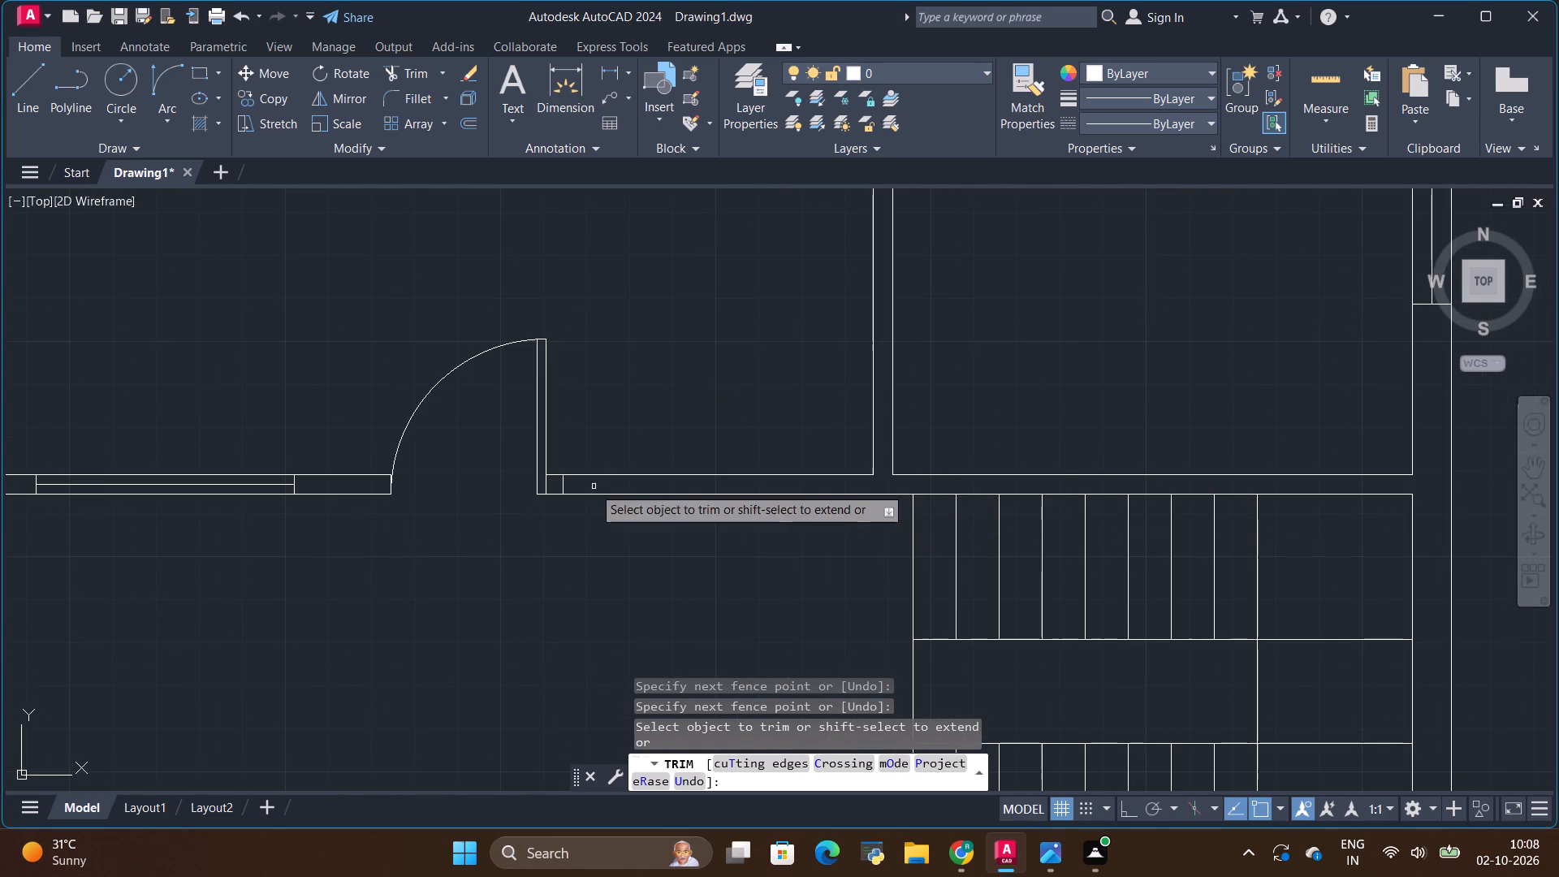
scroll(536, 480, "up", 5)
left_click_drag(670, 490, 781, 516)
scroll(751, 502, "down", 2)
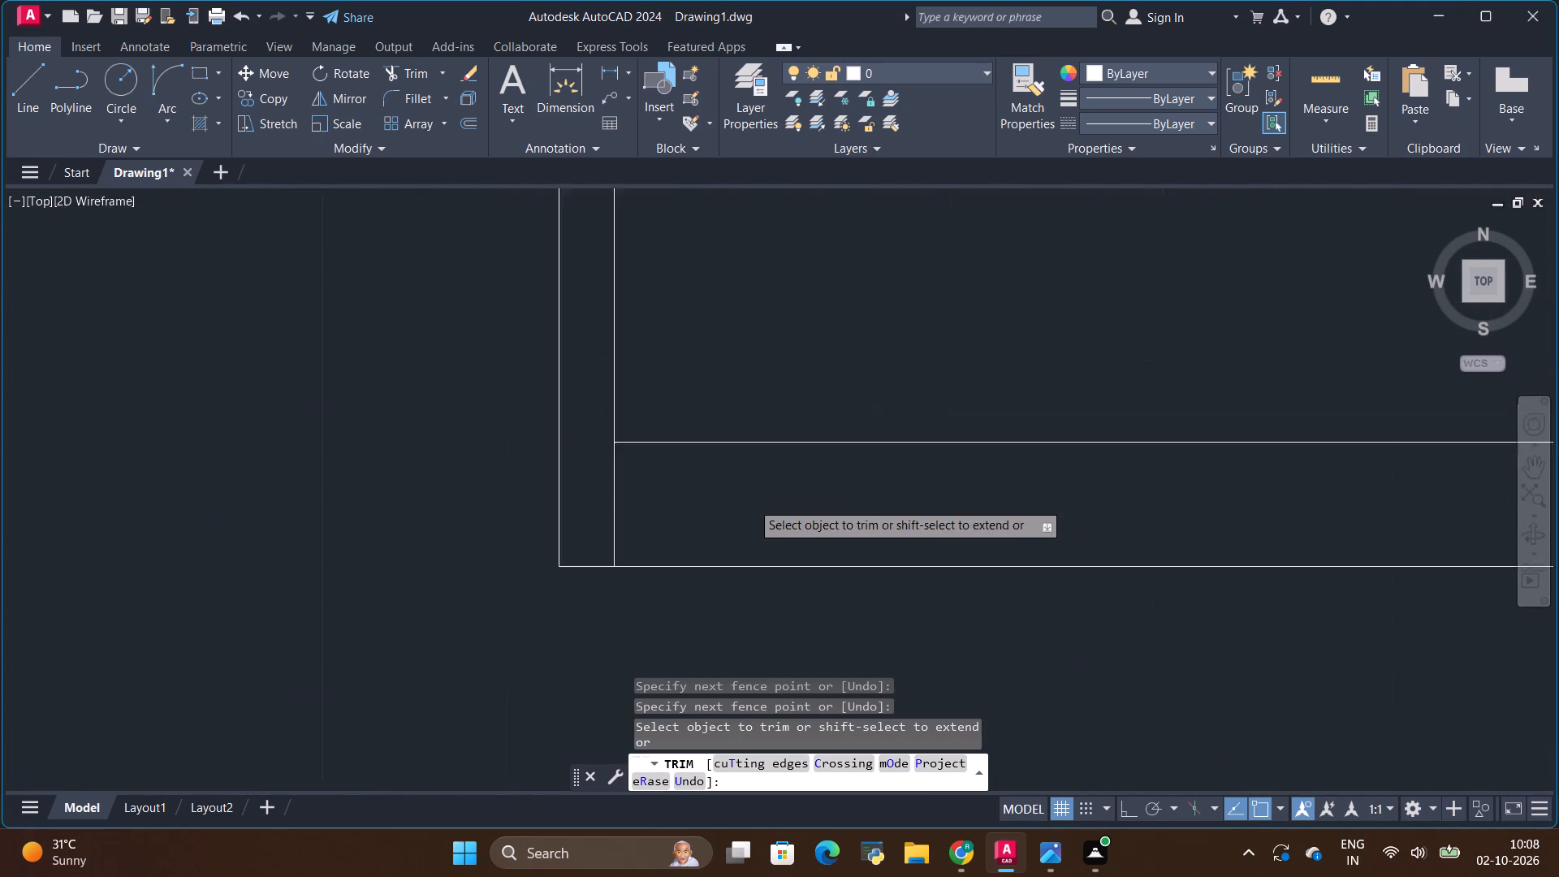
Trim the wall line across the small stub midway along the pooja and kitchen partition.
scroll(751, 502, "down", 6)
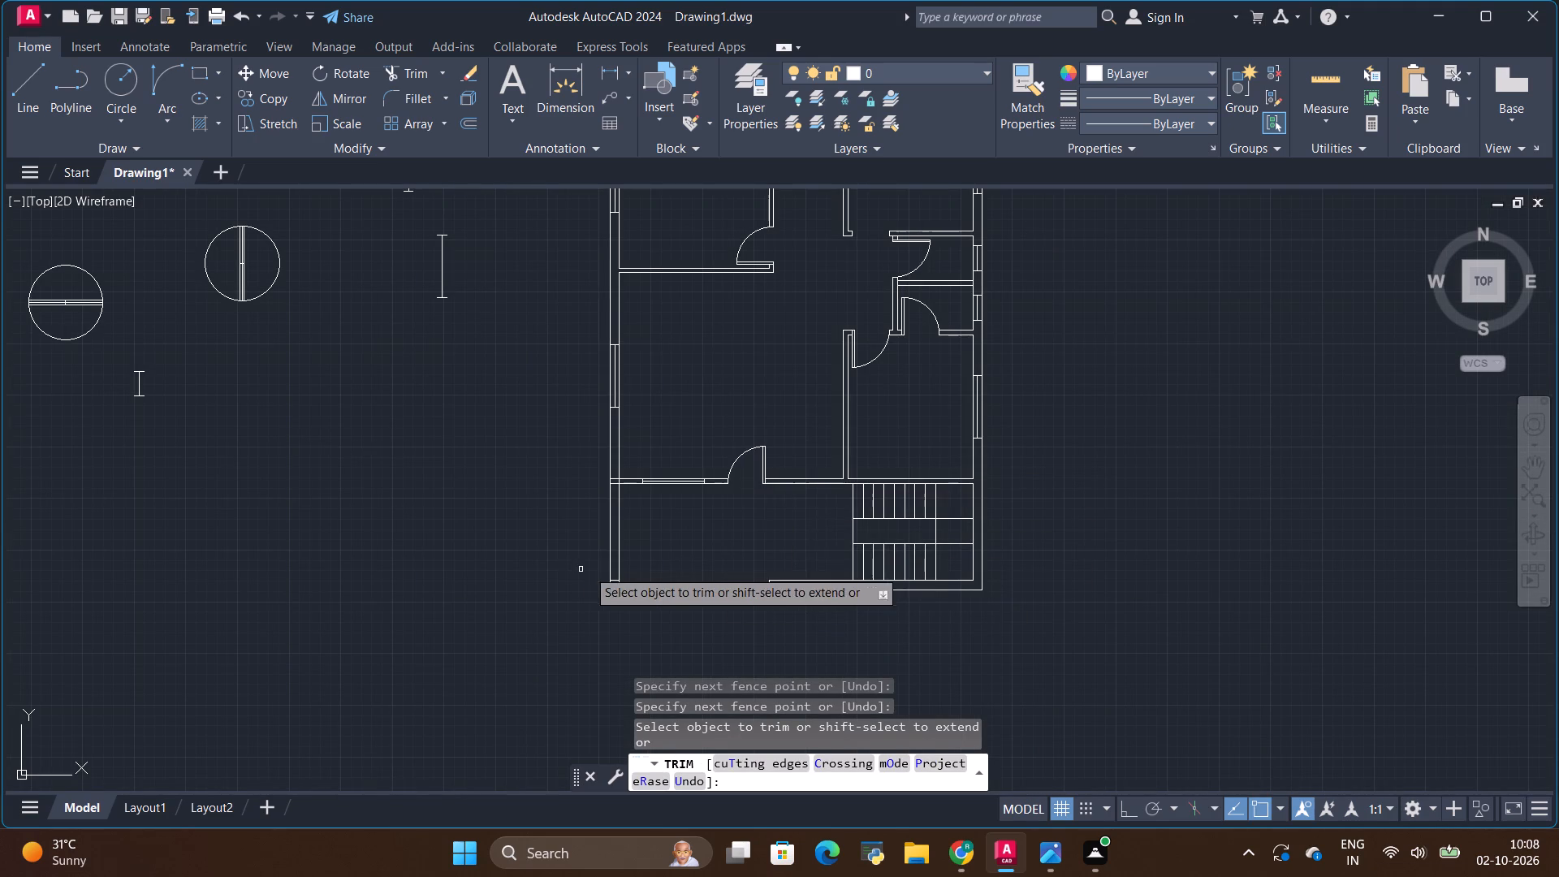
scroll(669, 559, "down", 1)
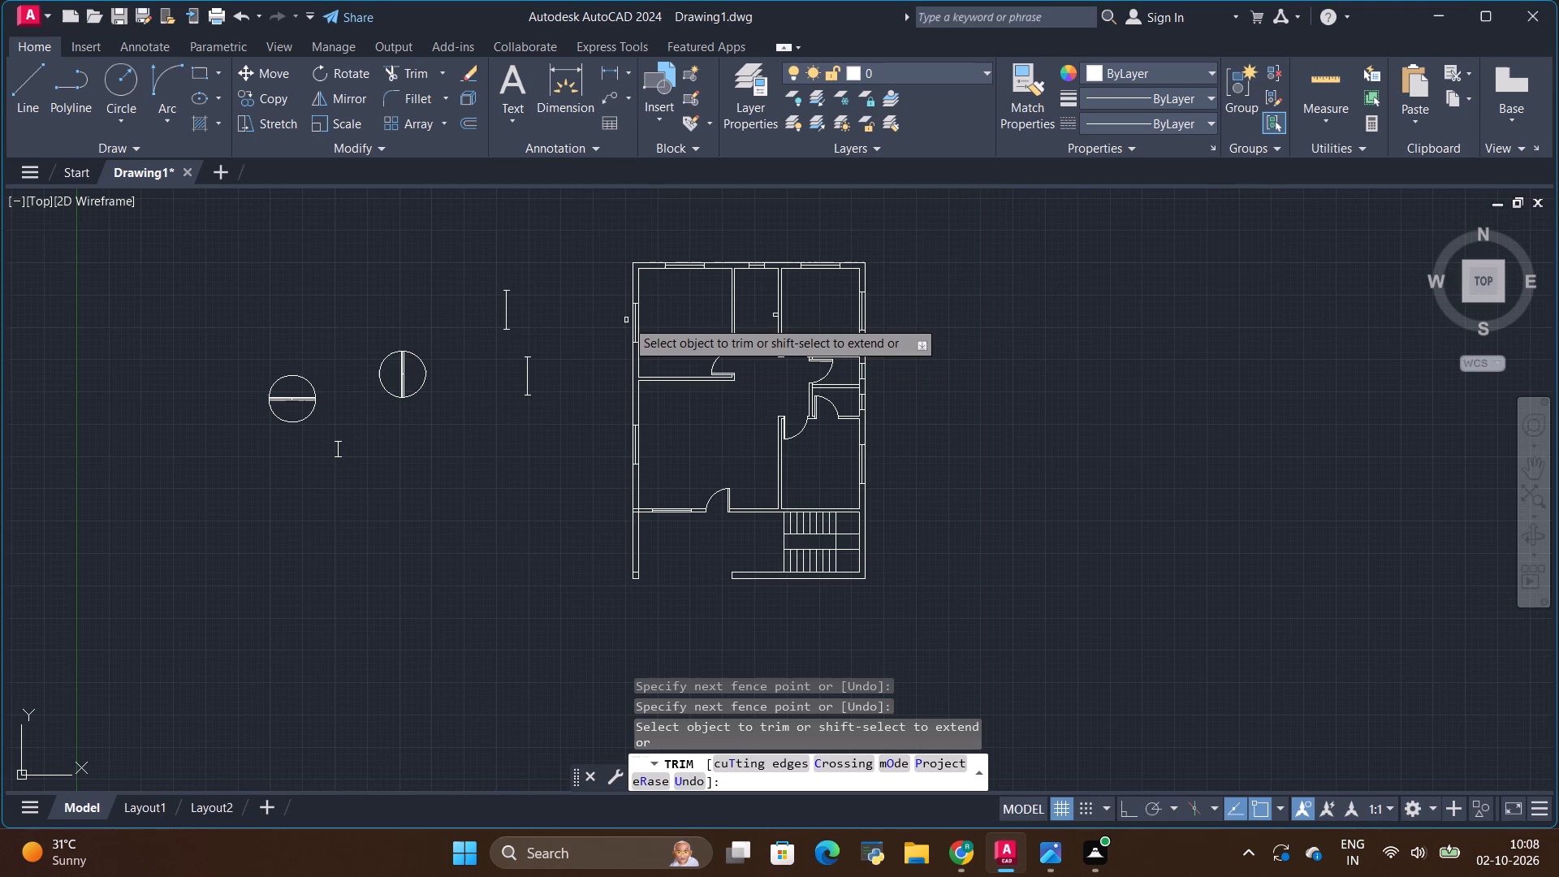
scroll(626, 320, "up", 2)
scroll(648, 437, "down", 1)
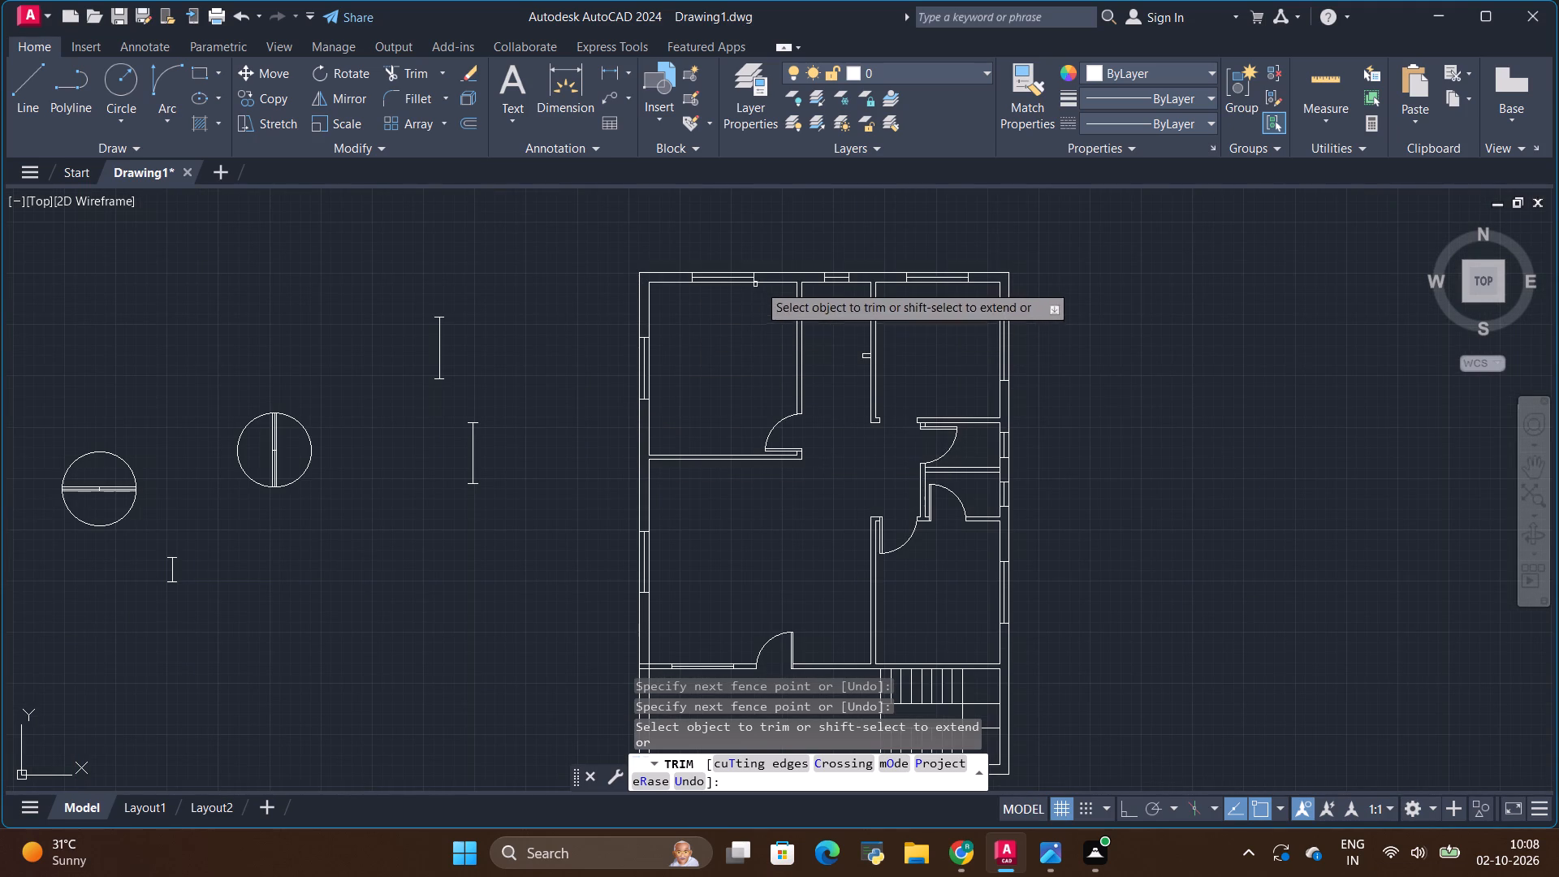
scroll(877, 341, "up", 4)
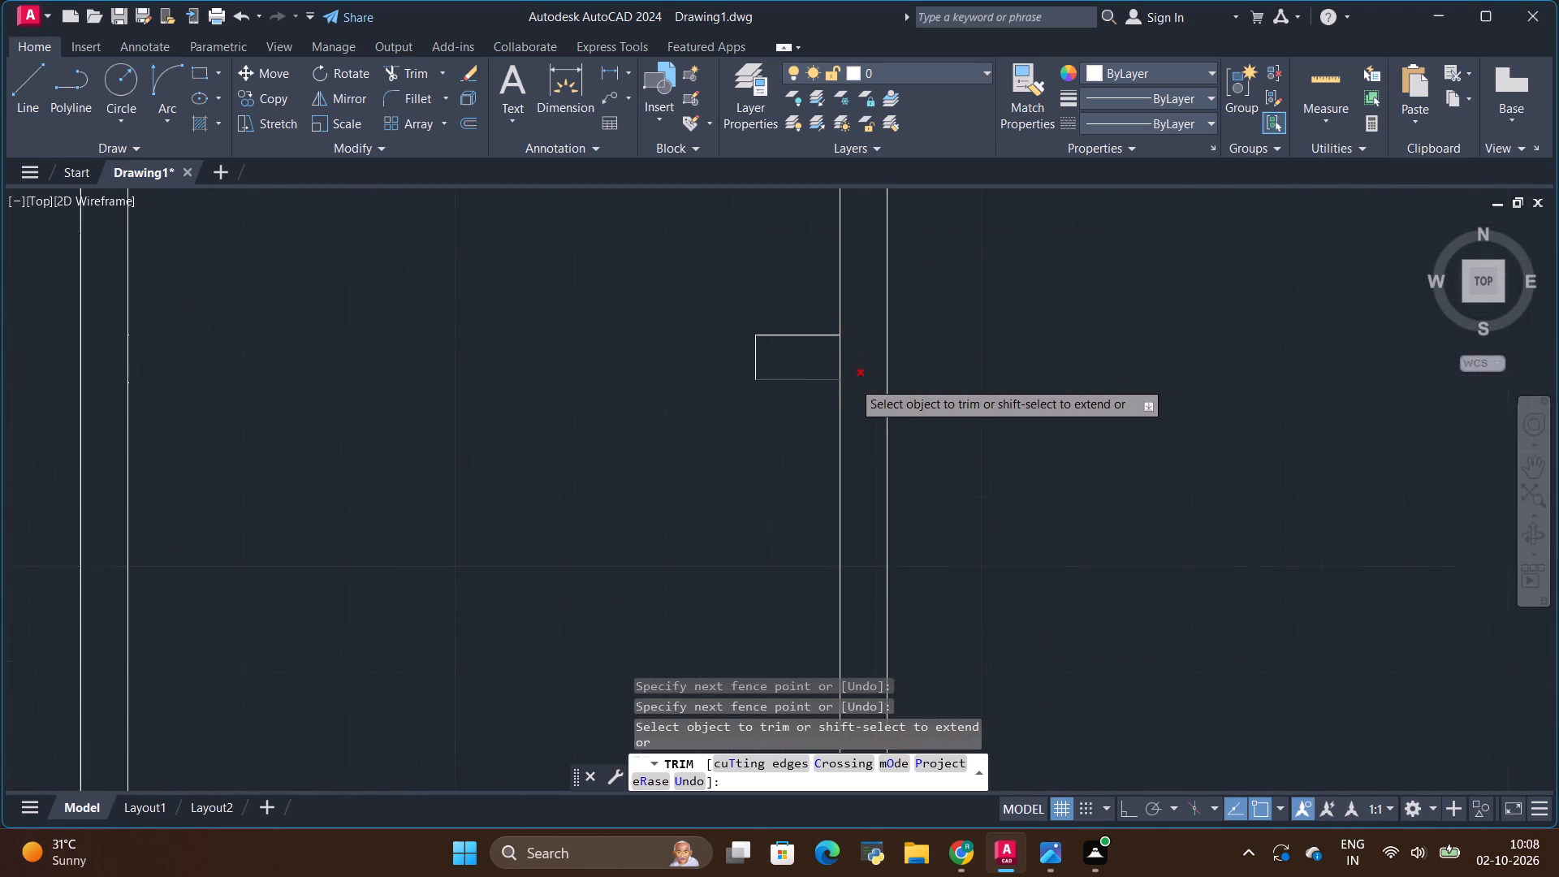
scroll(853, 381, "up", 3)
left_click_drag(849, 347, 779, 339)
scroll(792, 416, "down", 4)
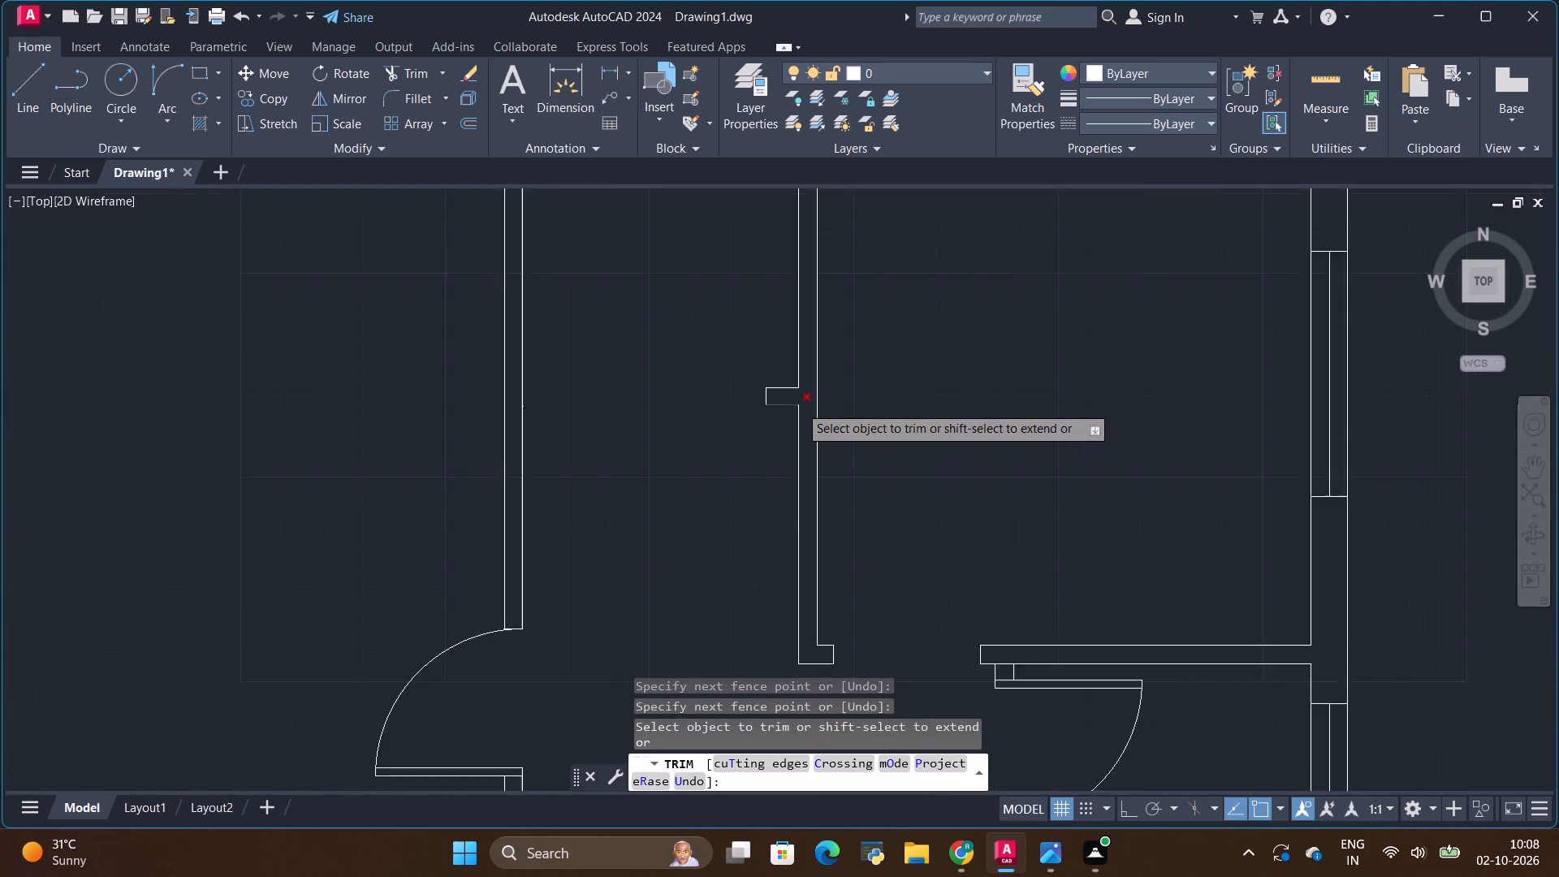
Trim both pieces of the kitchen's lower wall line that cross the jamb stub of the door directly below it.
scroll(799, 405, "down", 1)
scroll(935, 598, "up", 2)
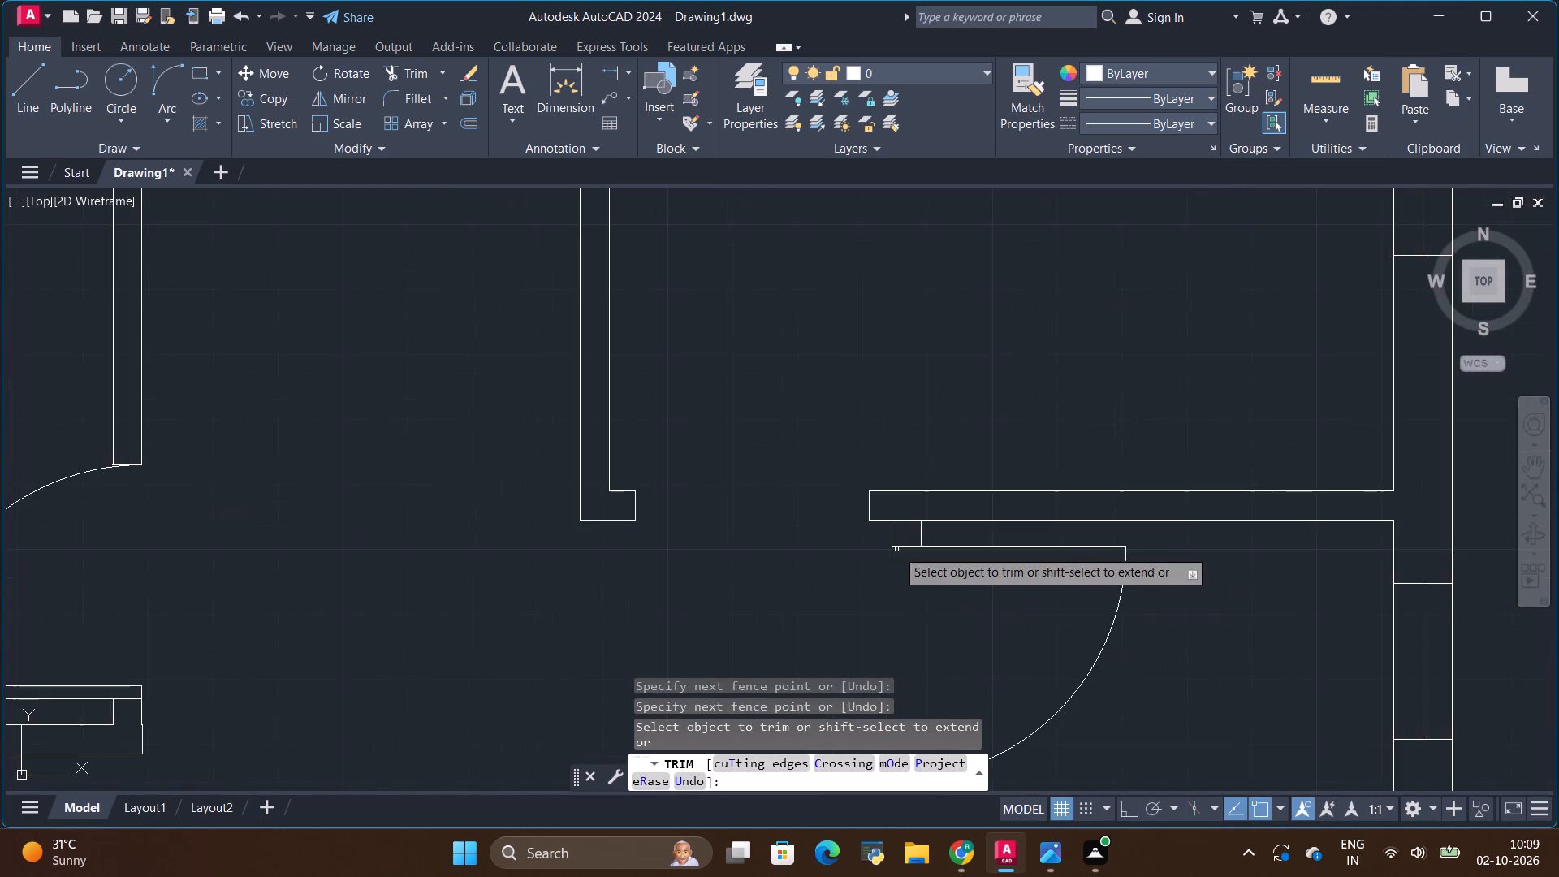
scroll(891, 537, "up", 4)
left_click_drag(909, 399, 921, 471)
scroll(789, 460, "down", 3)
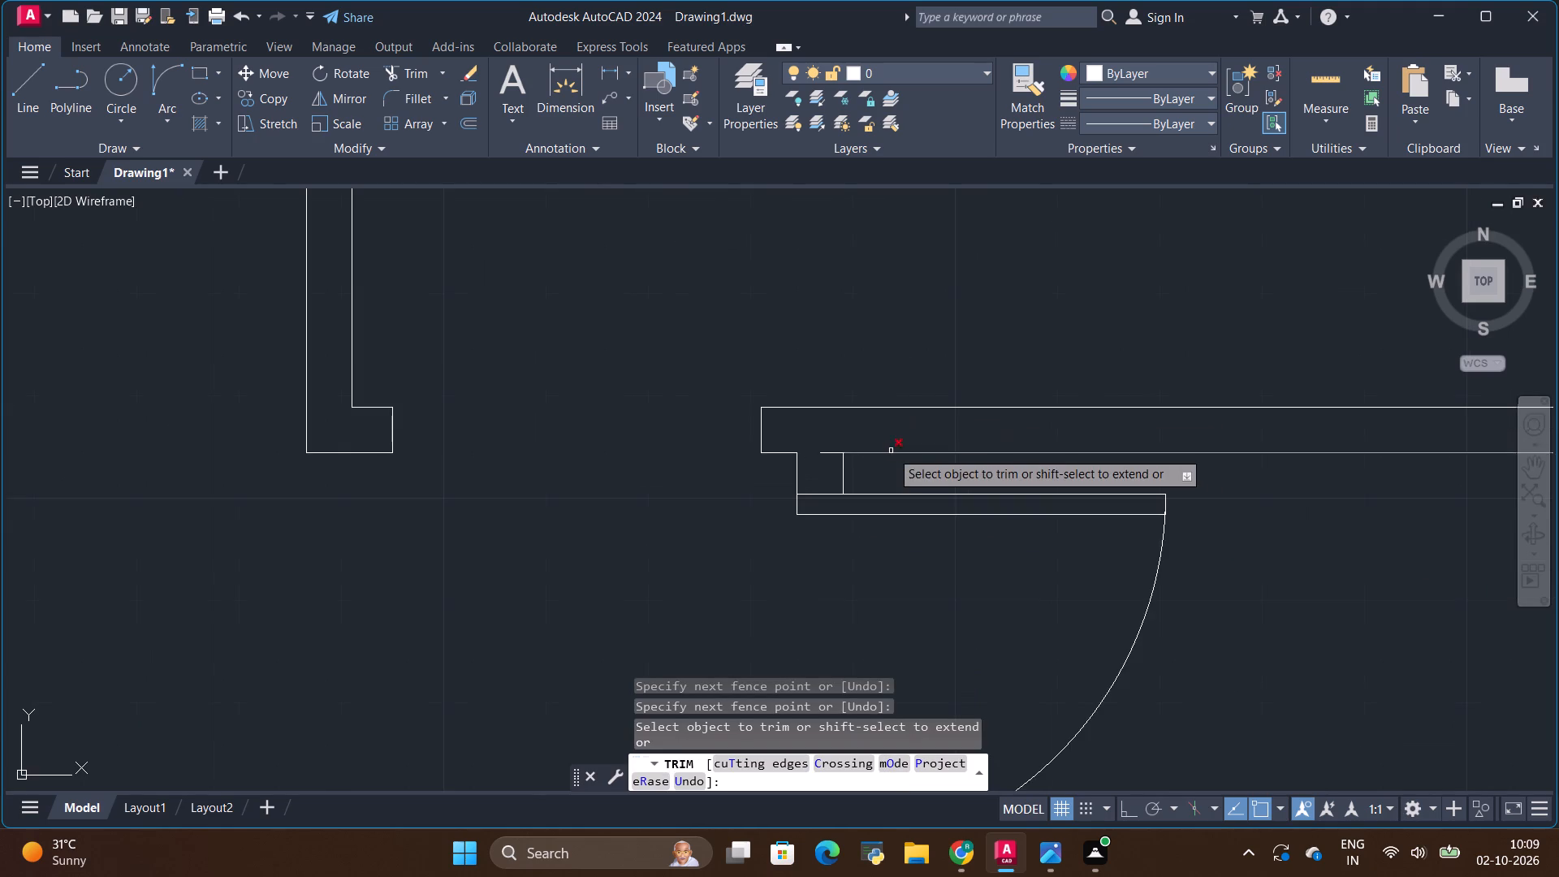
scroll(851, 448, "up", 3)
left_click_drag(756, 447, 758, 539)
scroll(756, 538, "down", 4)
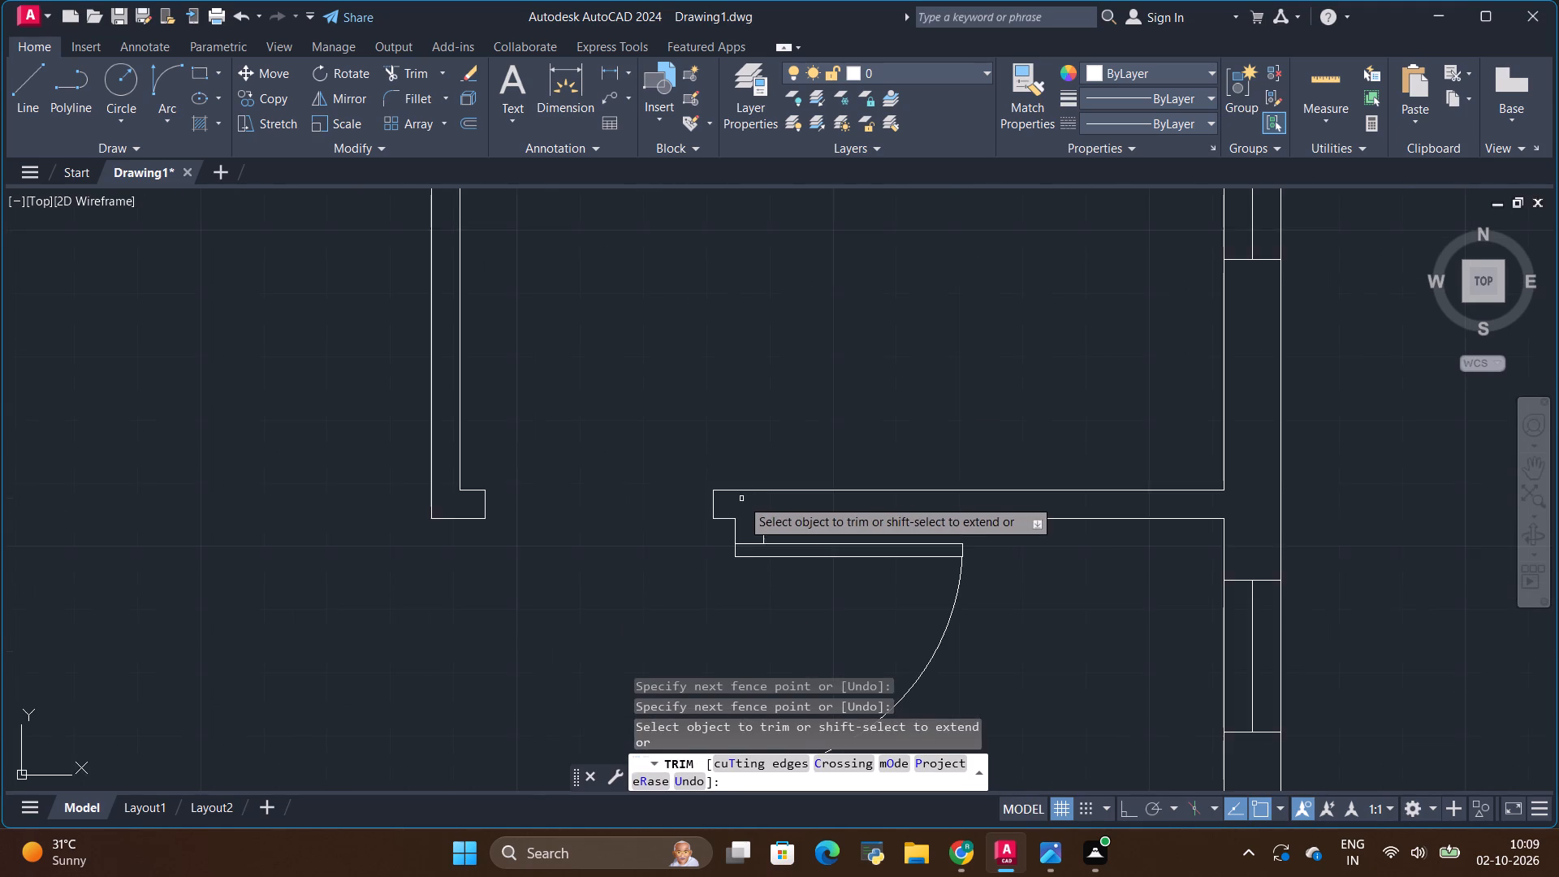
Examine the whole floor plan and the staircase area for wall junctions that still need trimming.
scroll(742, 499, "down", 4)
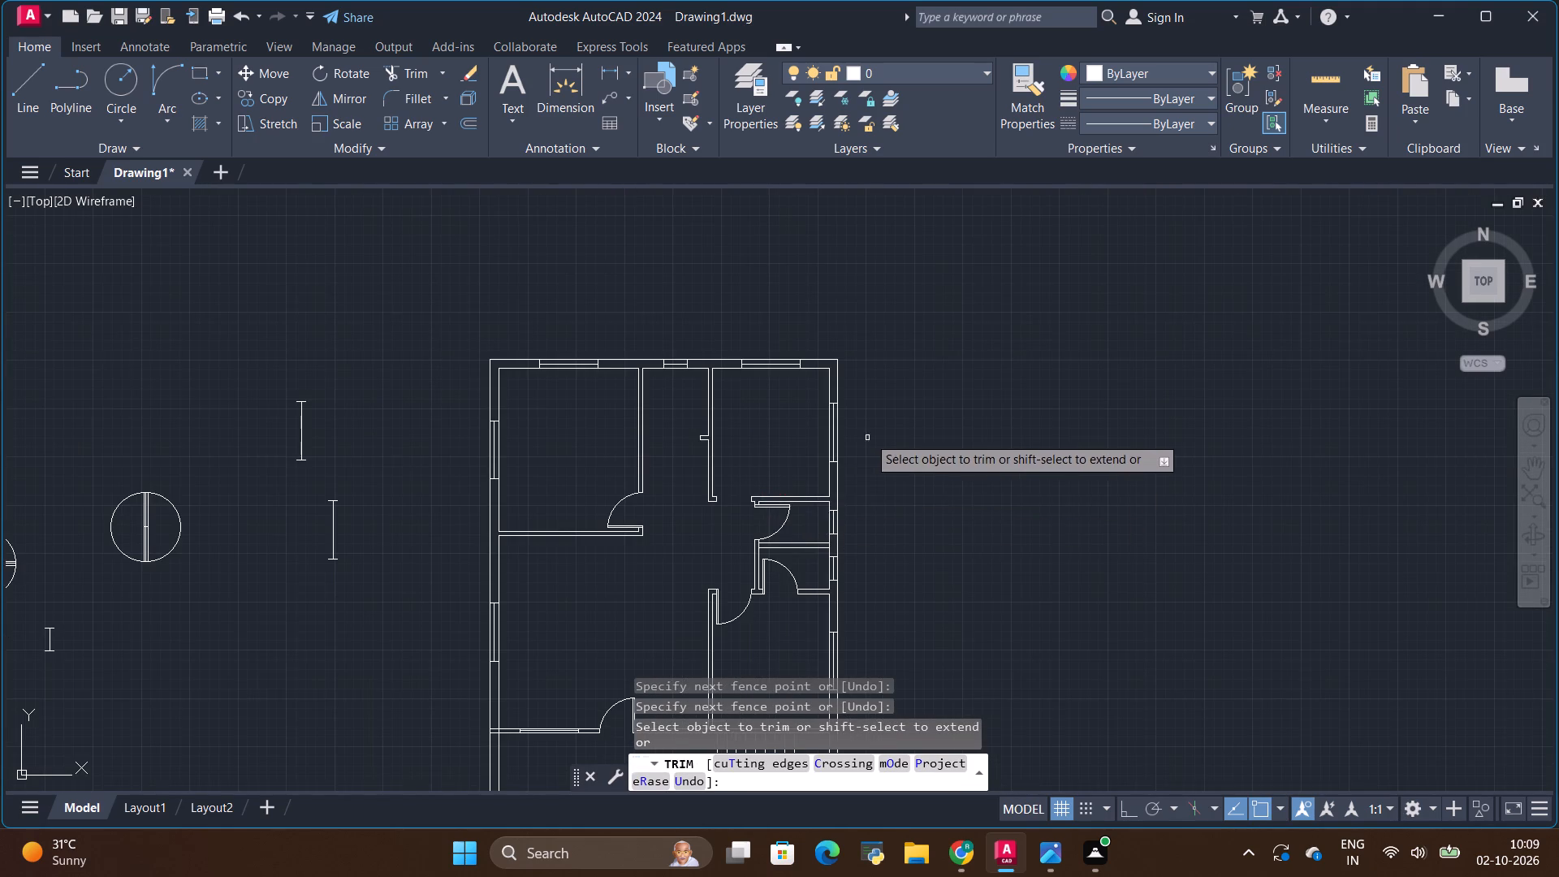
scroll(869, 434, "down", 2)
scroll(792, 587, "up", 3)
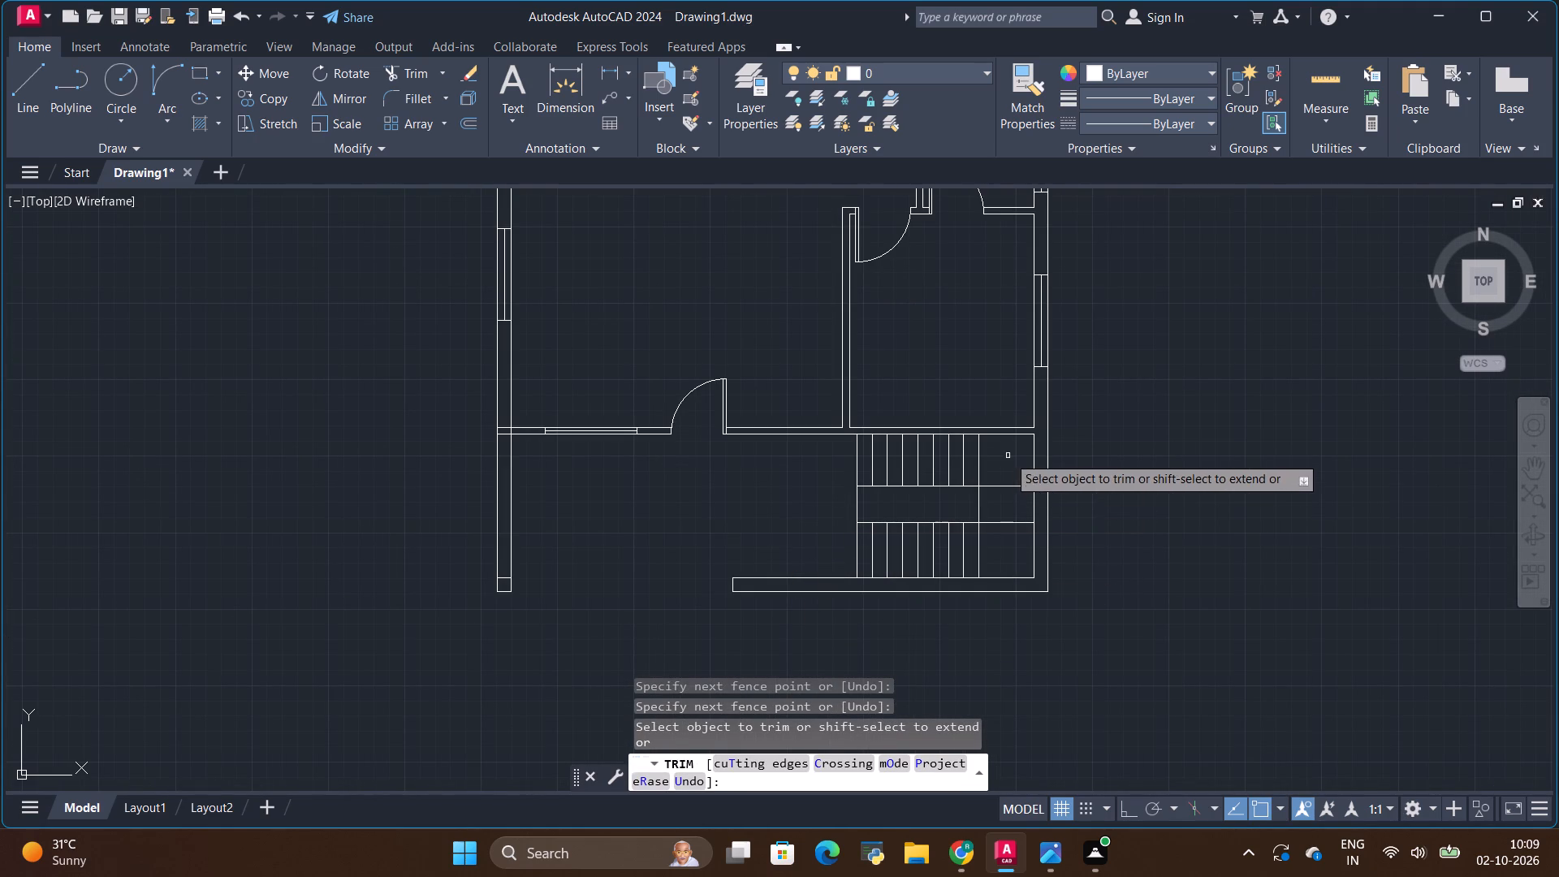
scroll(980, 512, "down", 1)
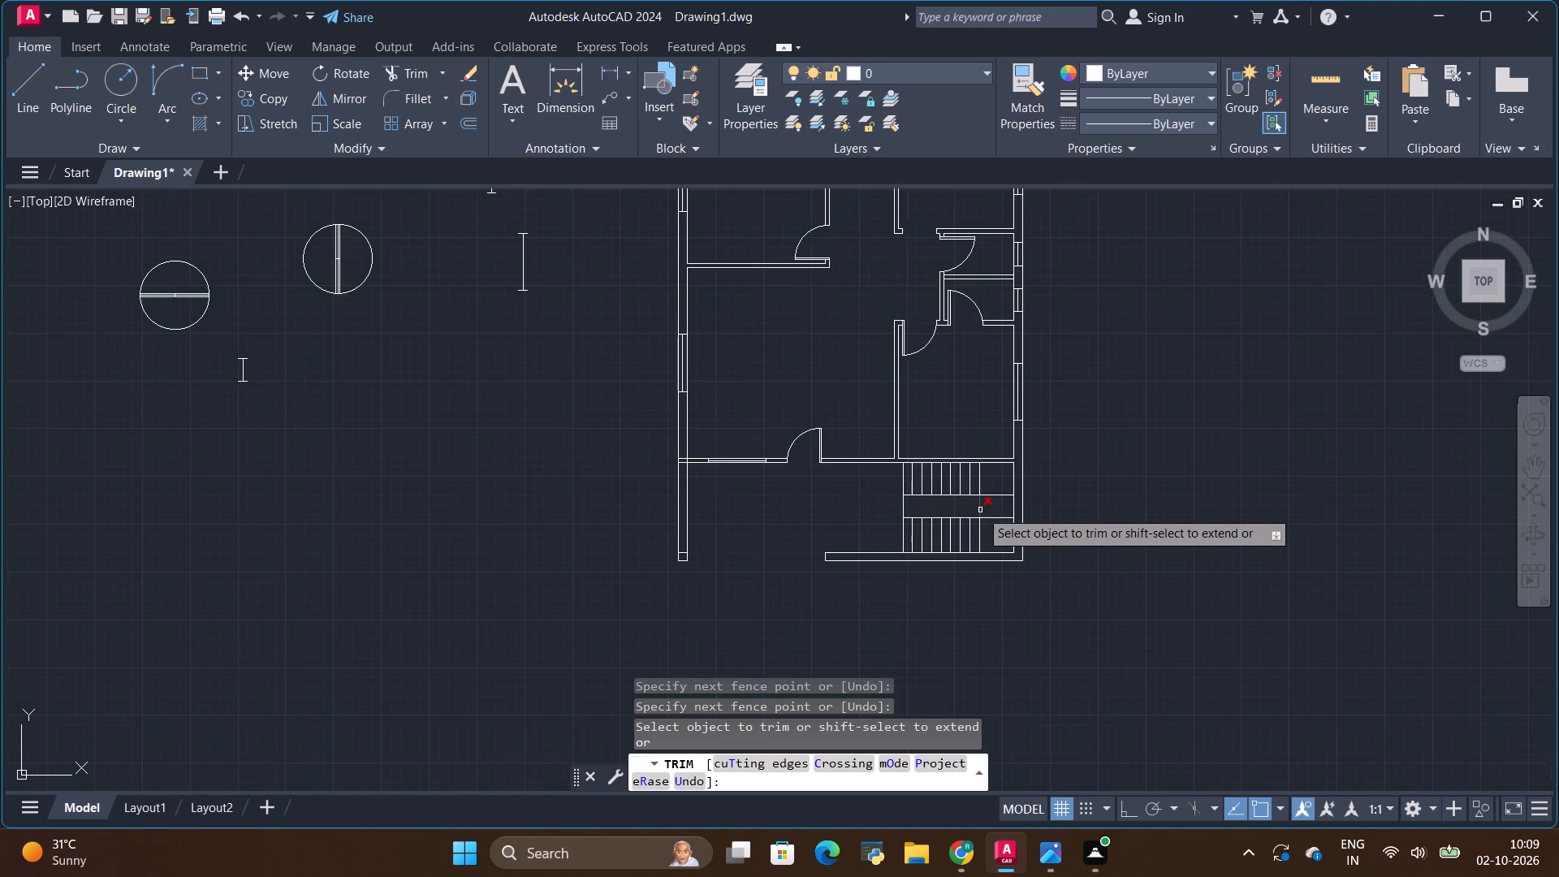
scroll(980, 508, "down", 1)
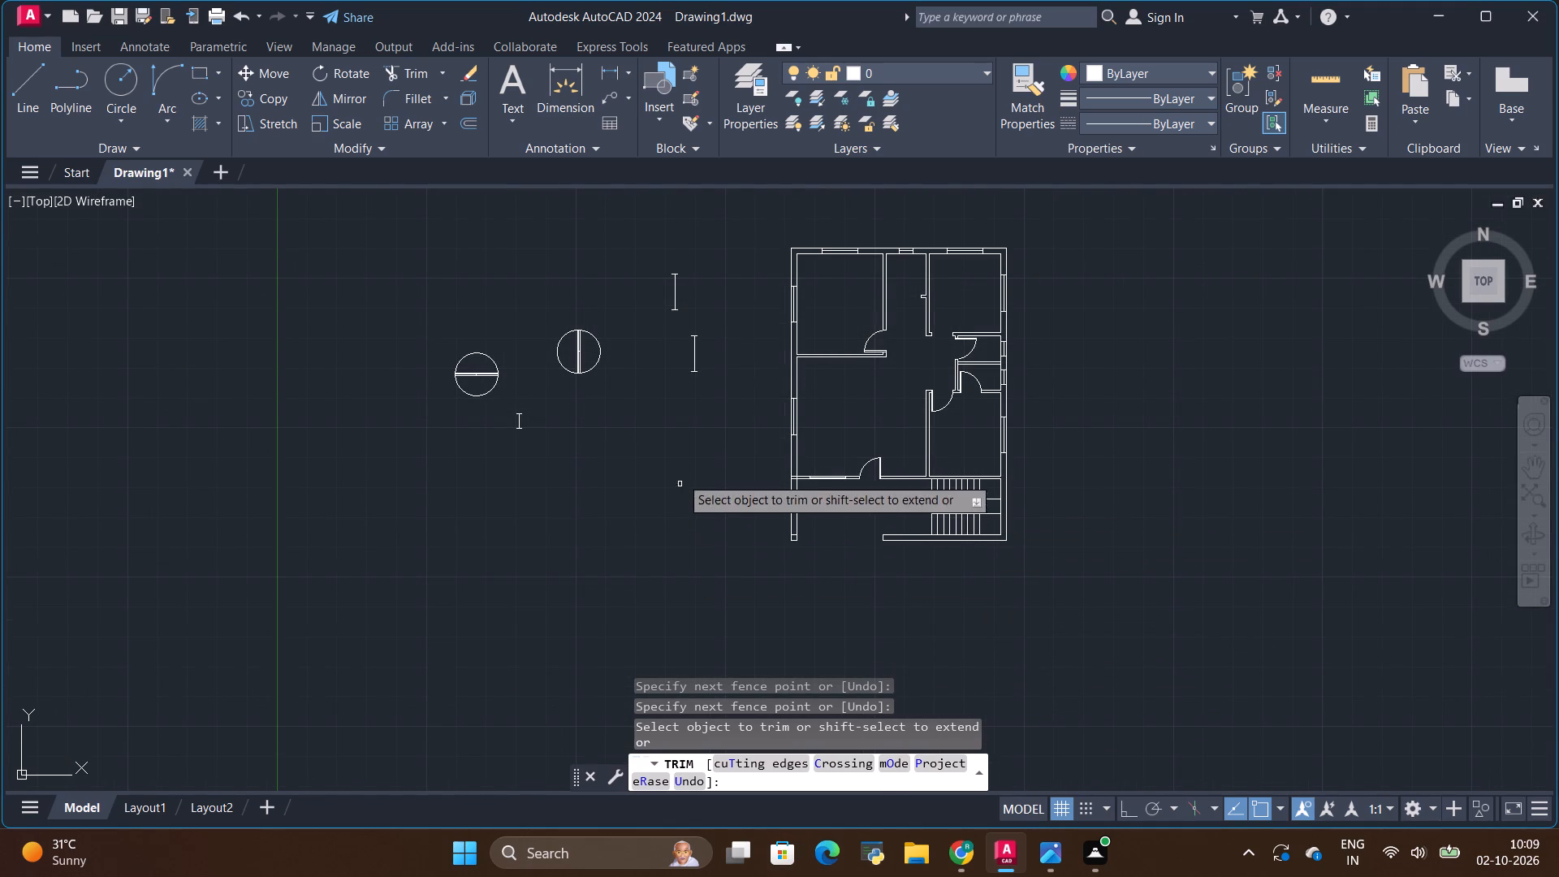
scroll(812, 381, "up", 1)
scroll(817, 409, "down", 1)
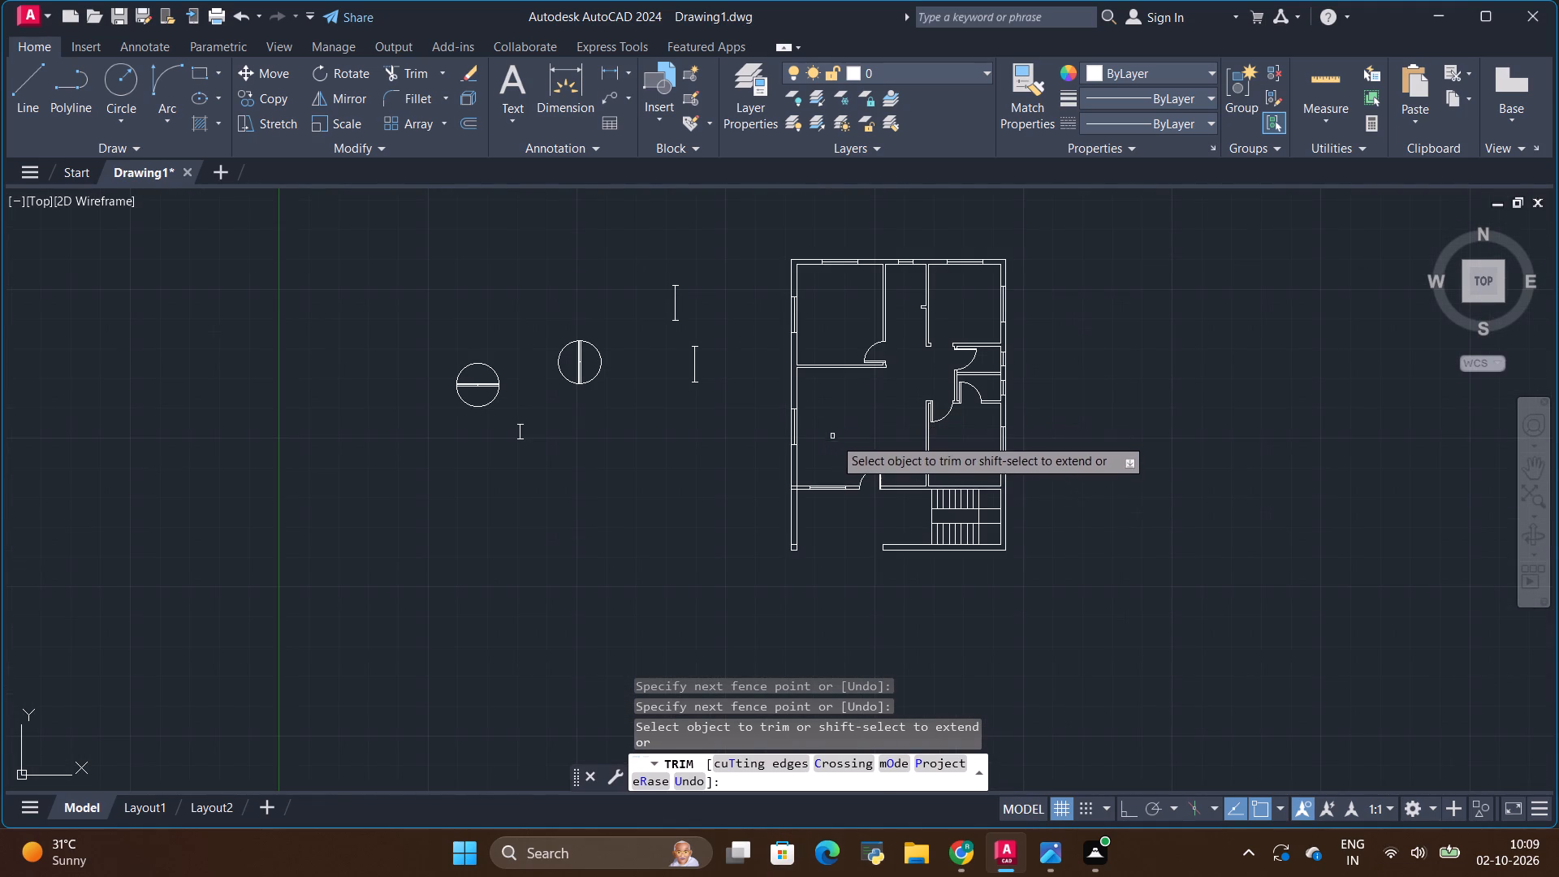
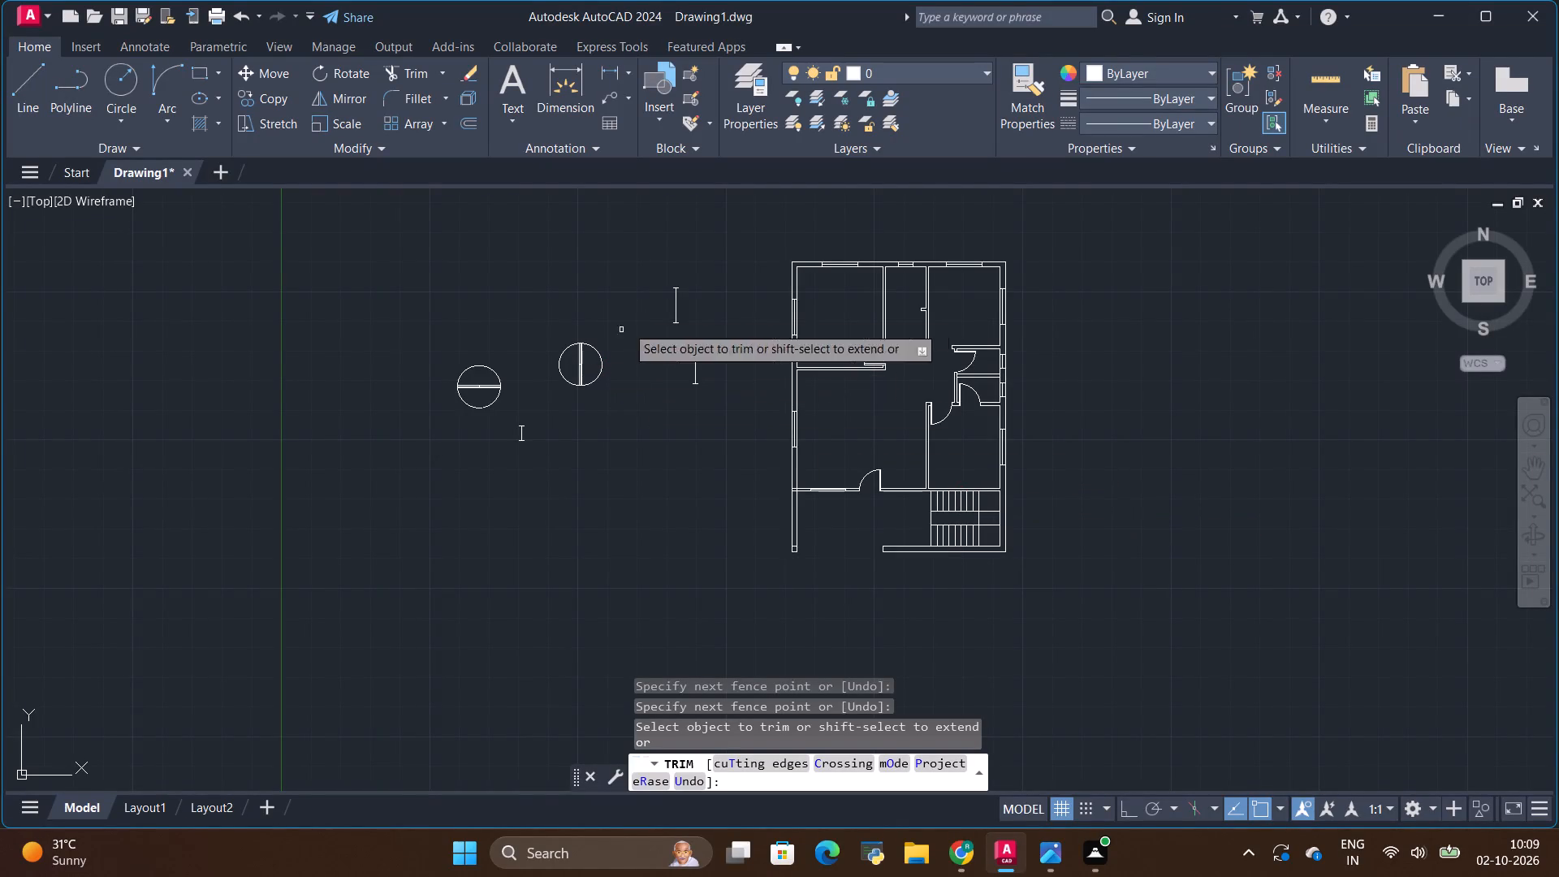
Inspect the floor plan's walls, window openings, doors and staircase, both close up and as a whole.
scroll(724, 272, "up", 1)
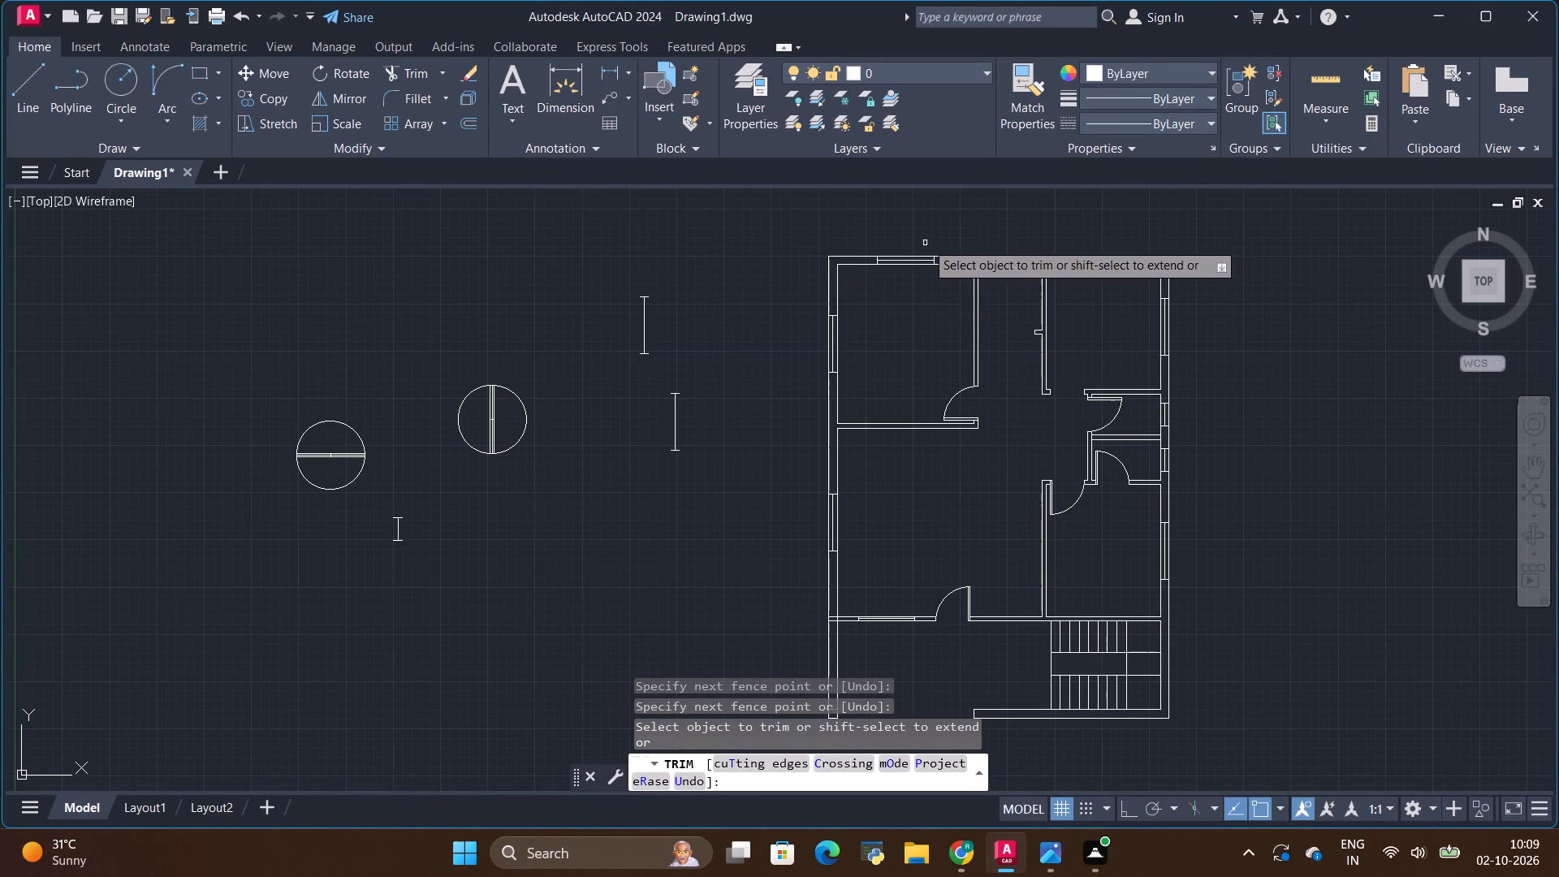
scroll(926, 242, "up", 1)
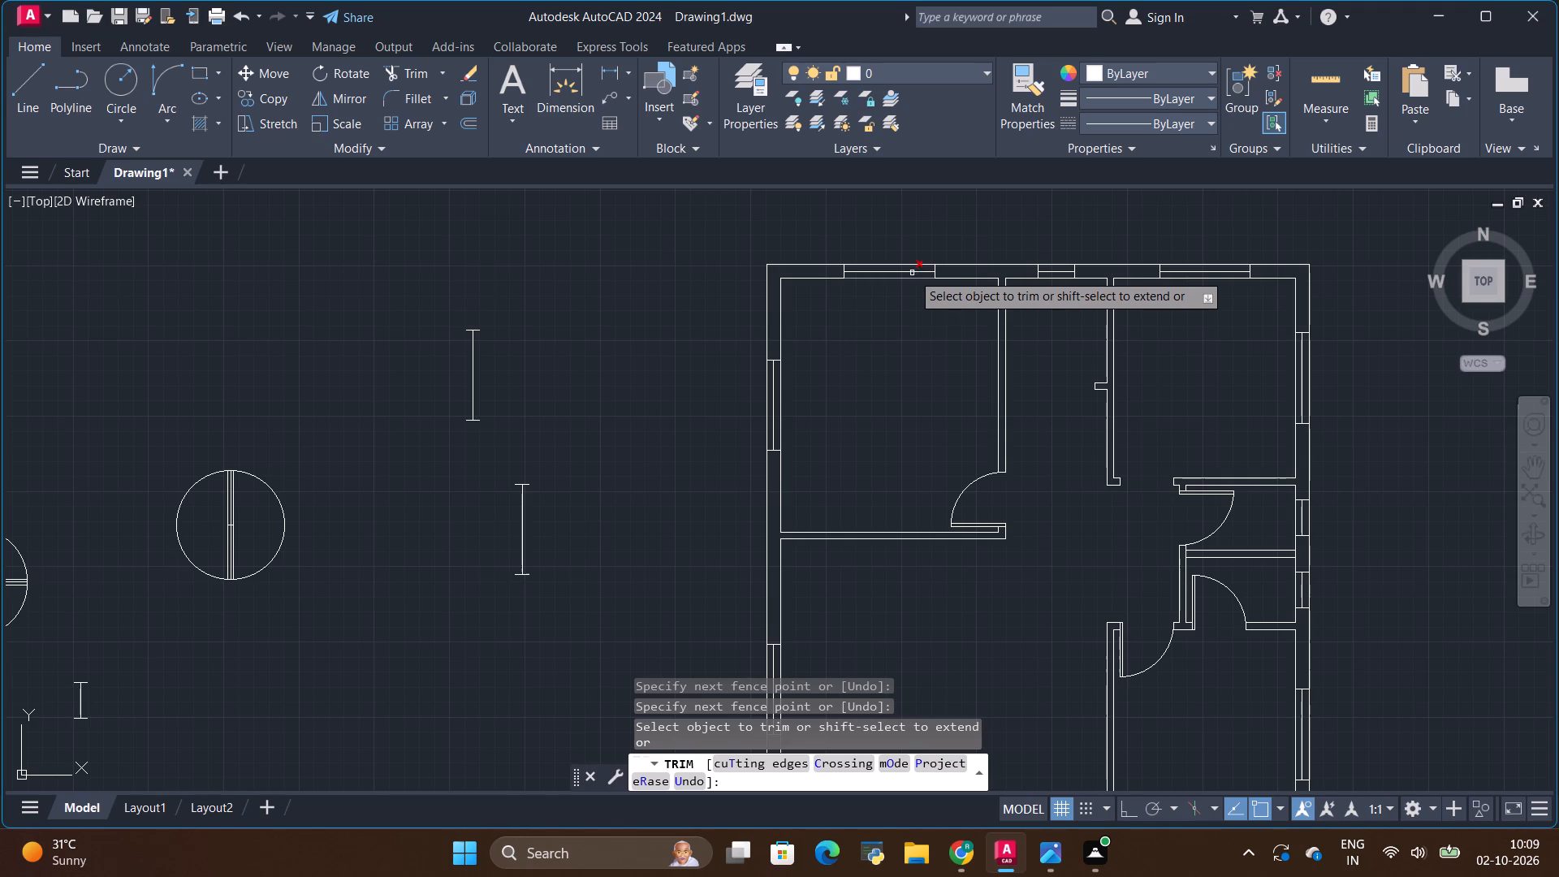
scroll(1071, 189, "down", 2)
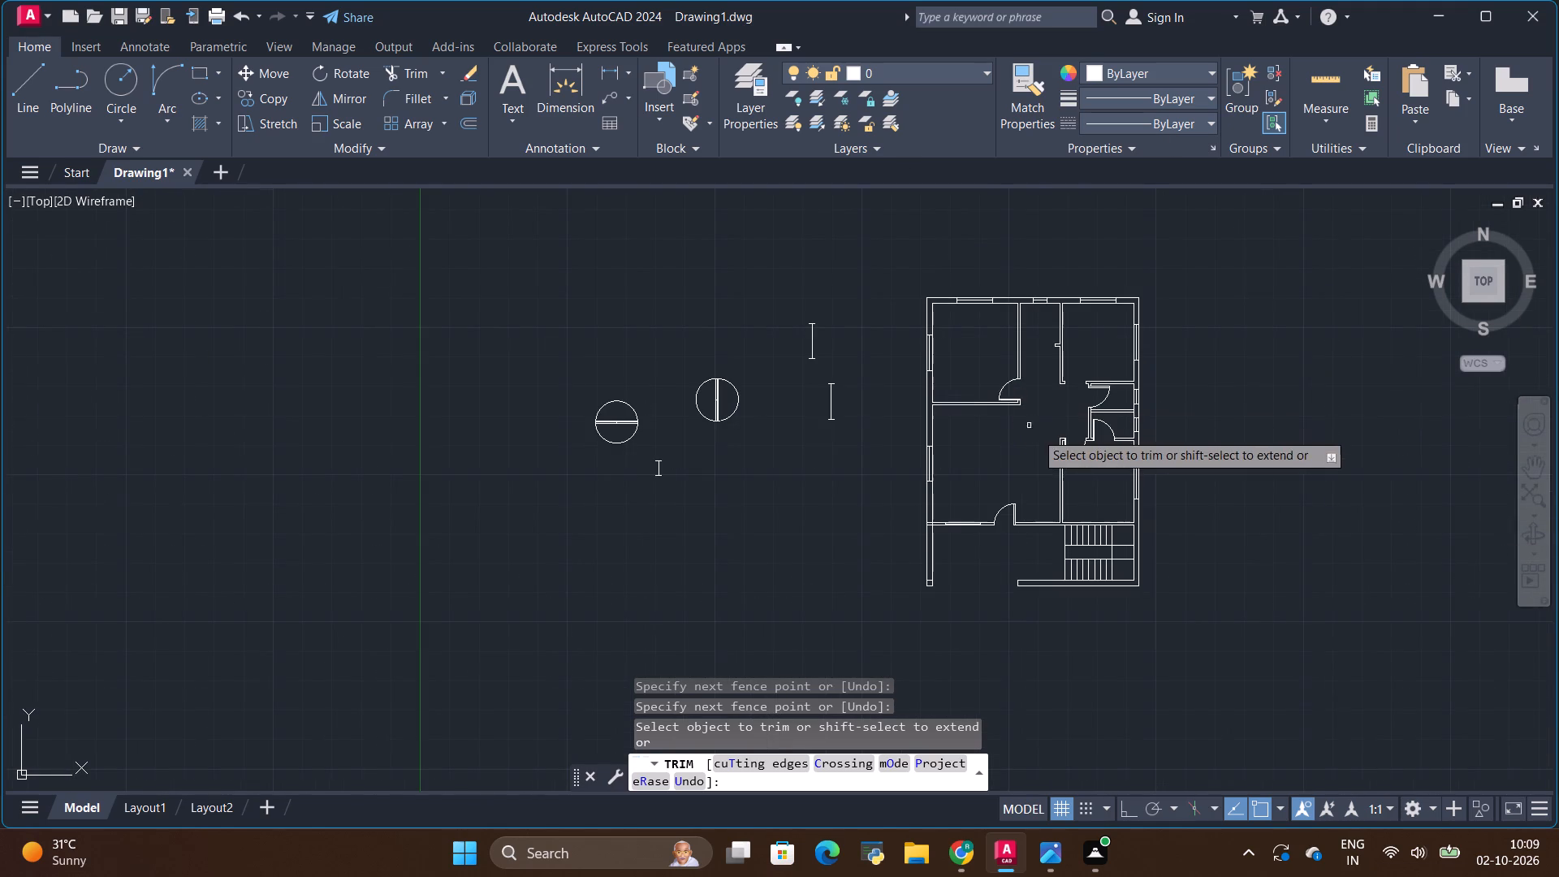
scroll(1043, 485, "up", 1)
scroll(1044, 485, "down", 1)
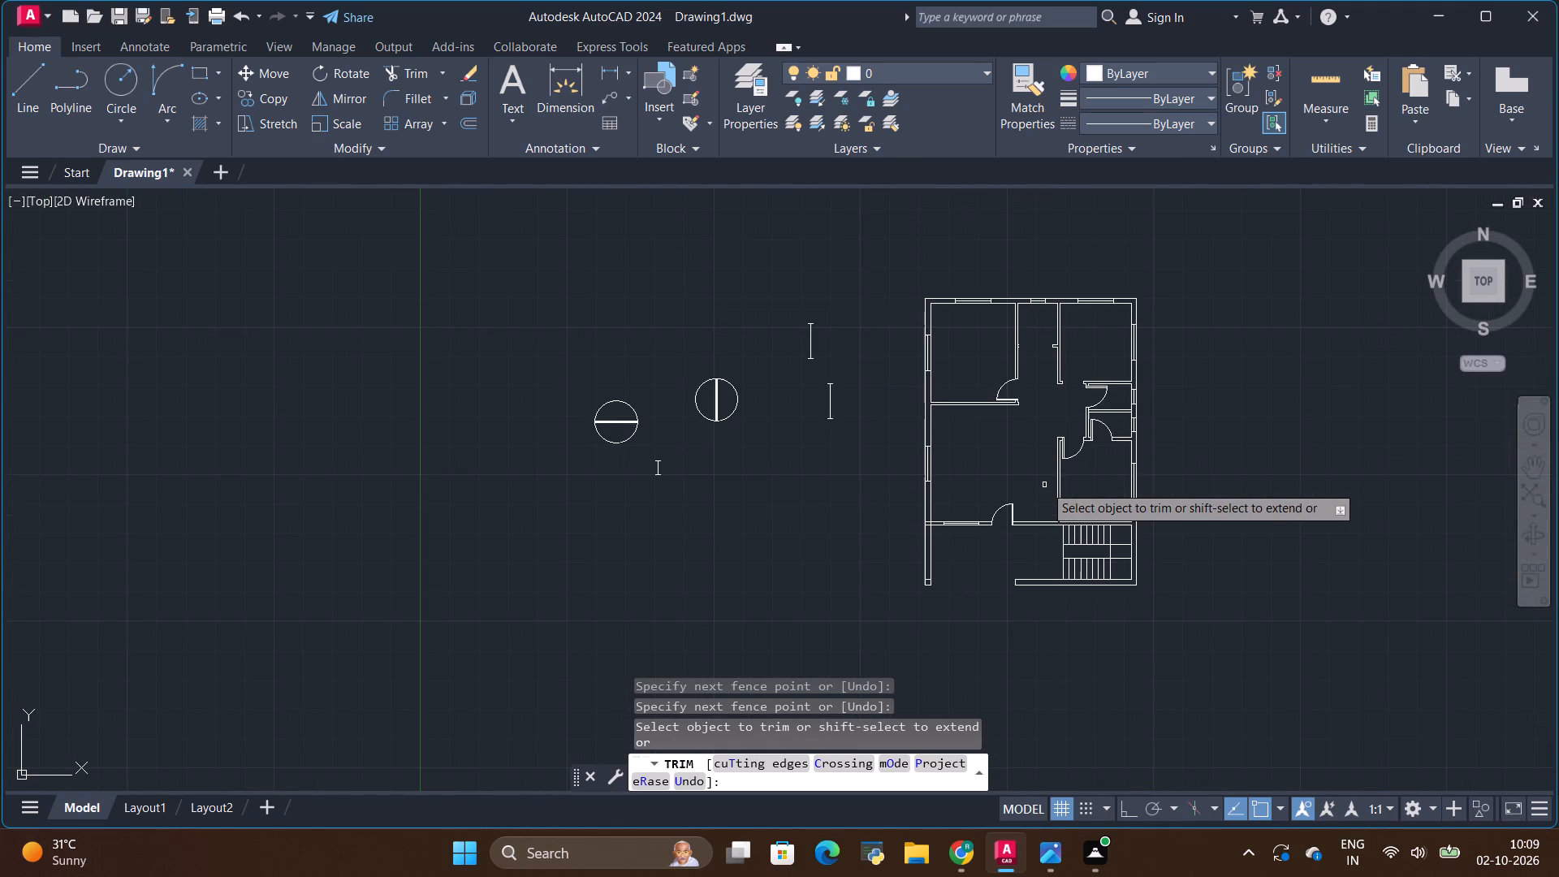
scroll(981, 320, "up", 2)
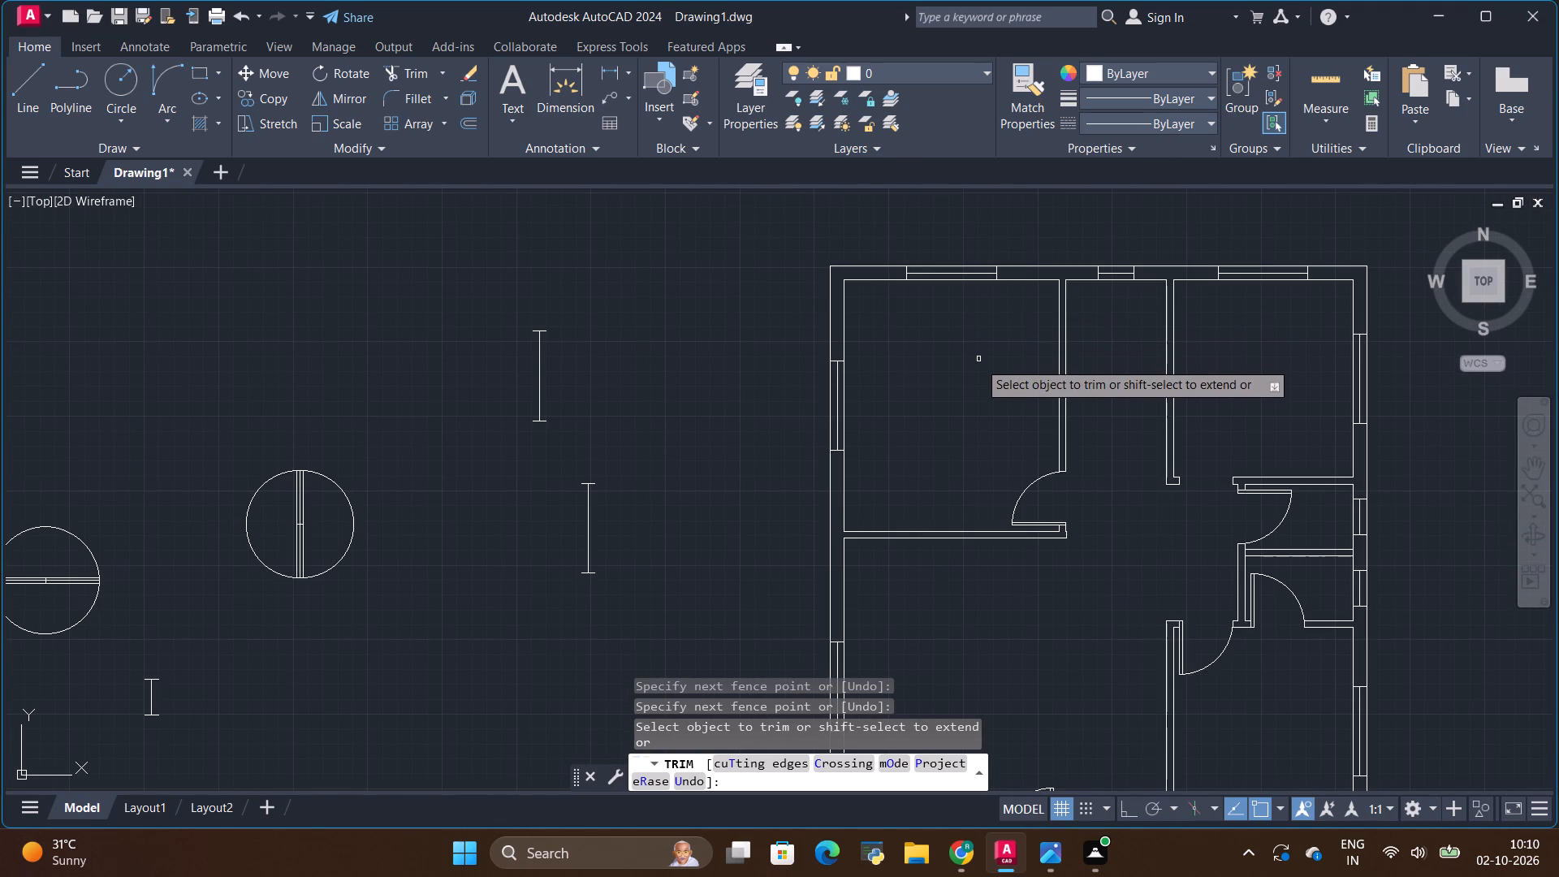
scroll(936, 294, "down", 2)
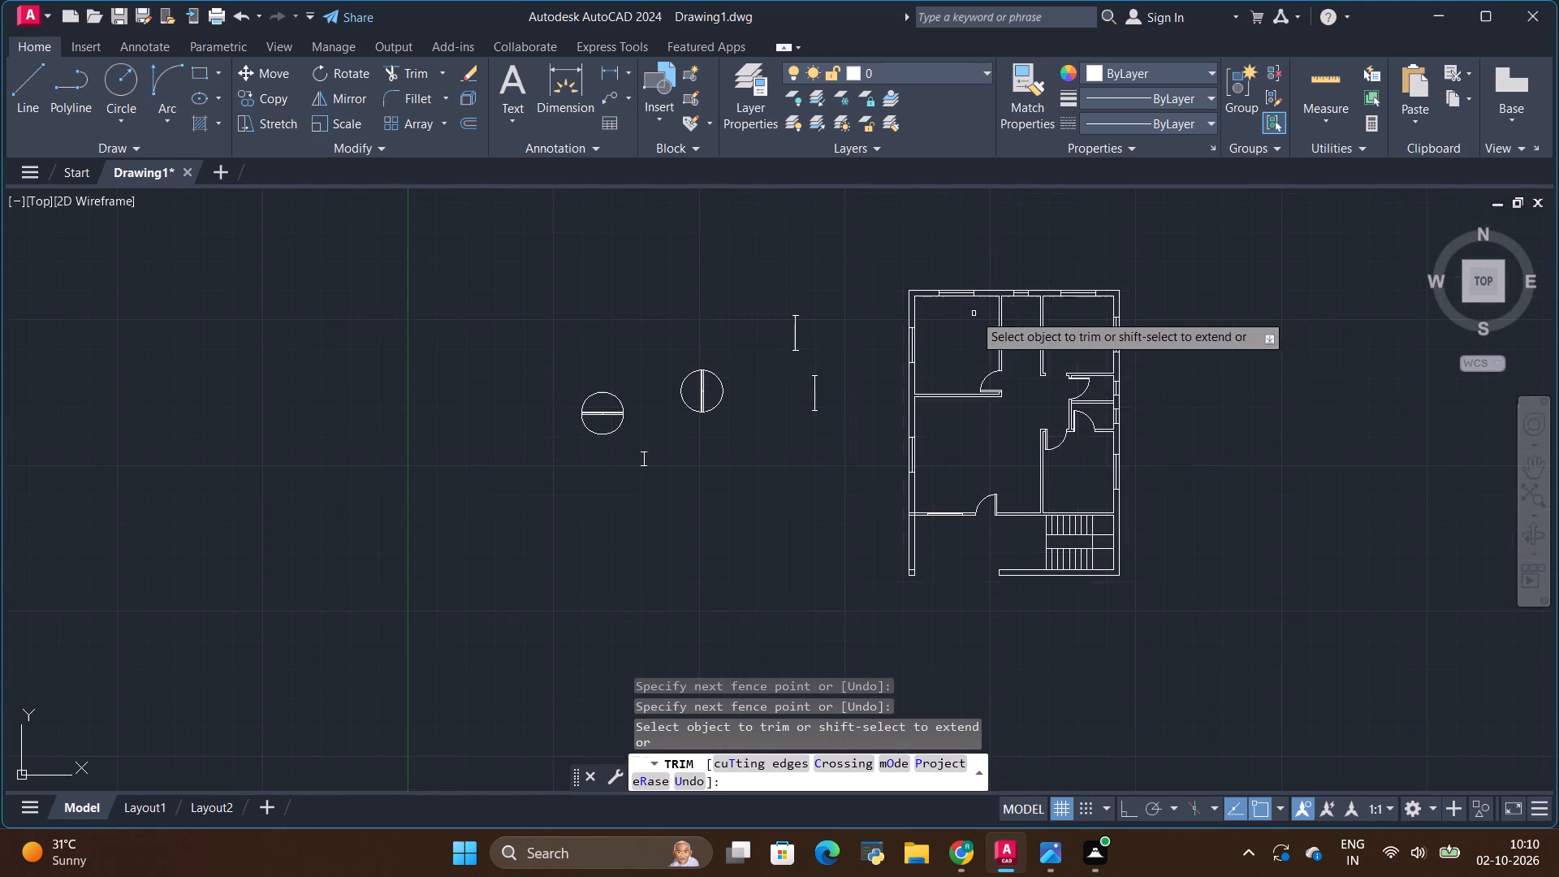
scroll(993, 444, "up", 1)
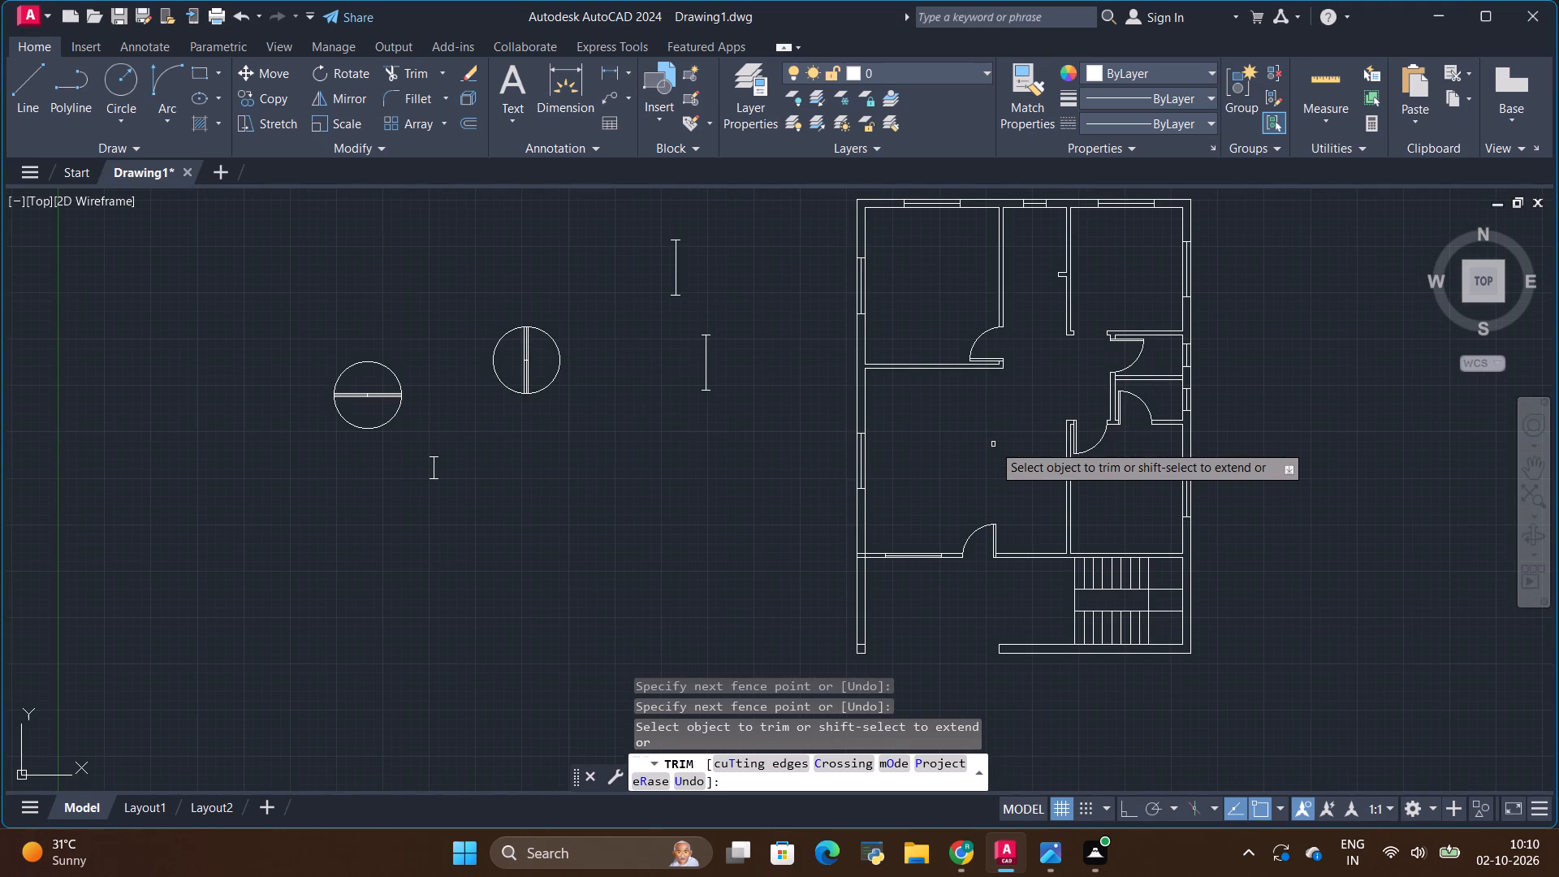
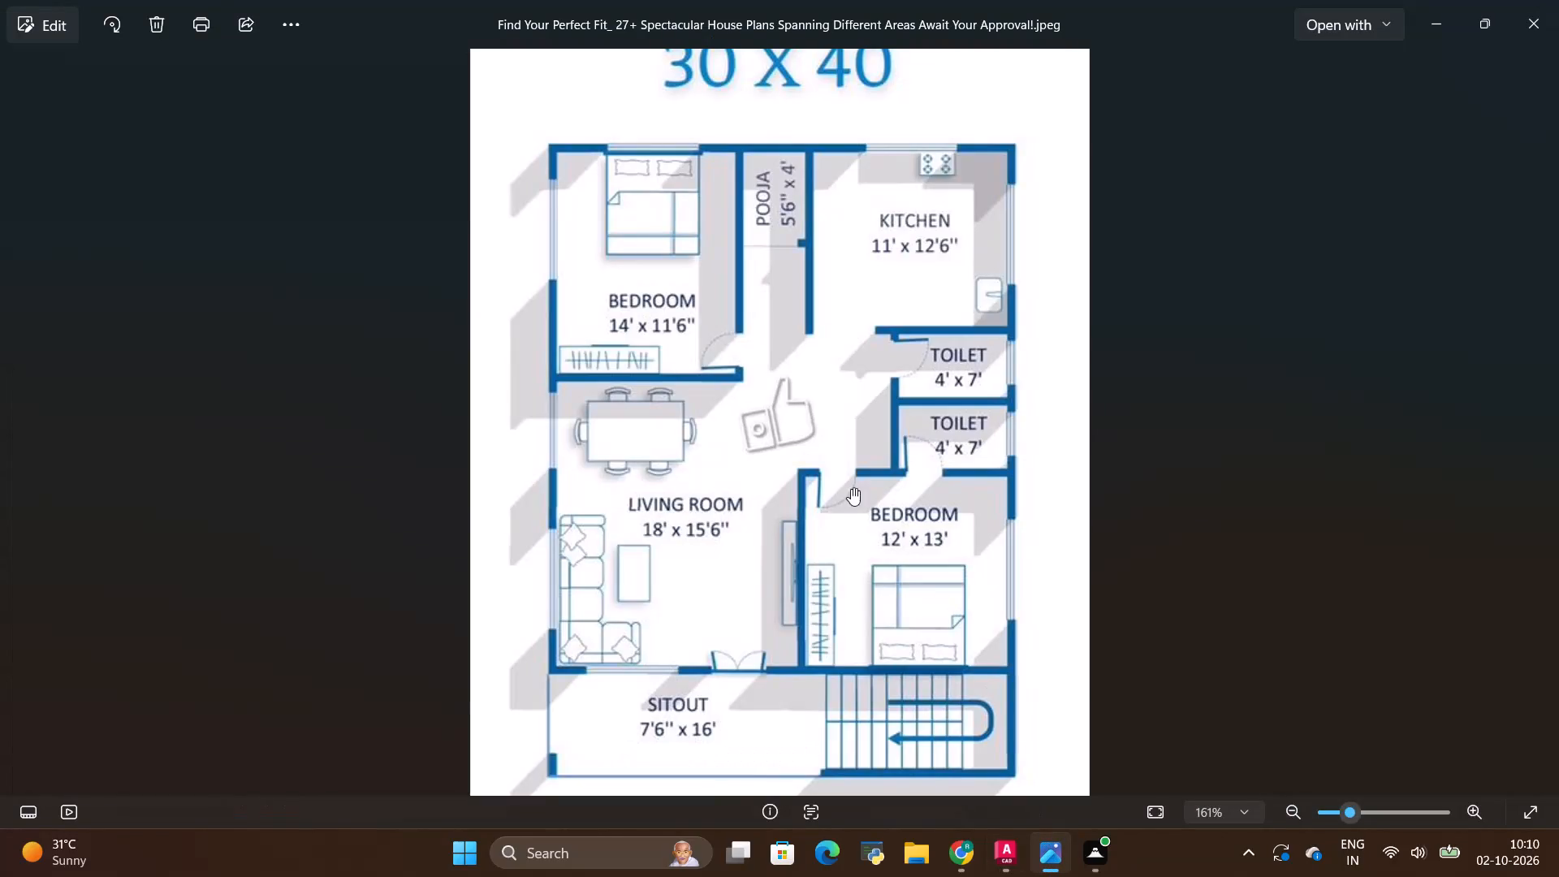
Check the 30 x 40 reference plan image against the floor plan drawing and return to AutoCAD.
key("alt+Tab")
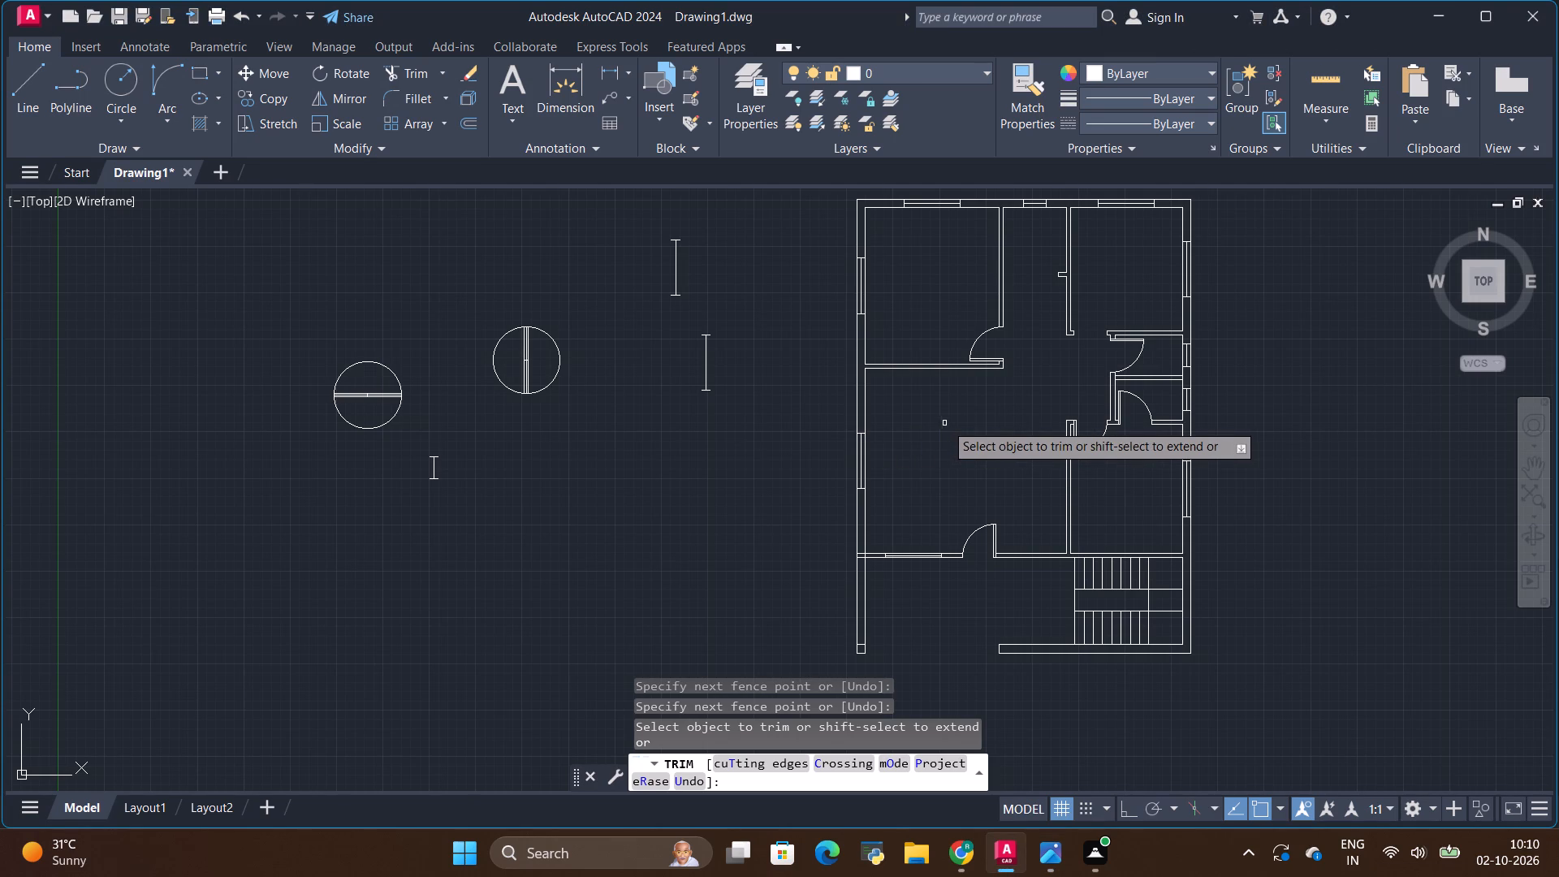
key("alt+Tab")
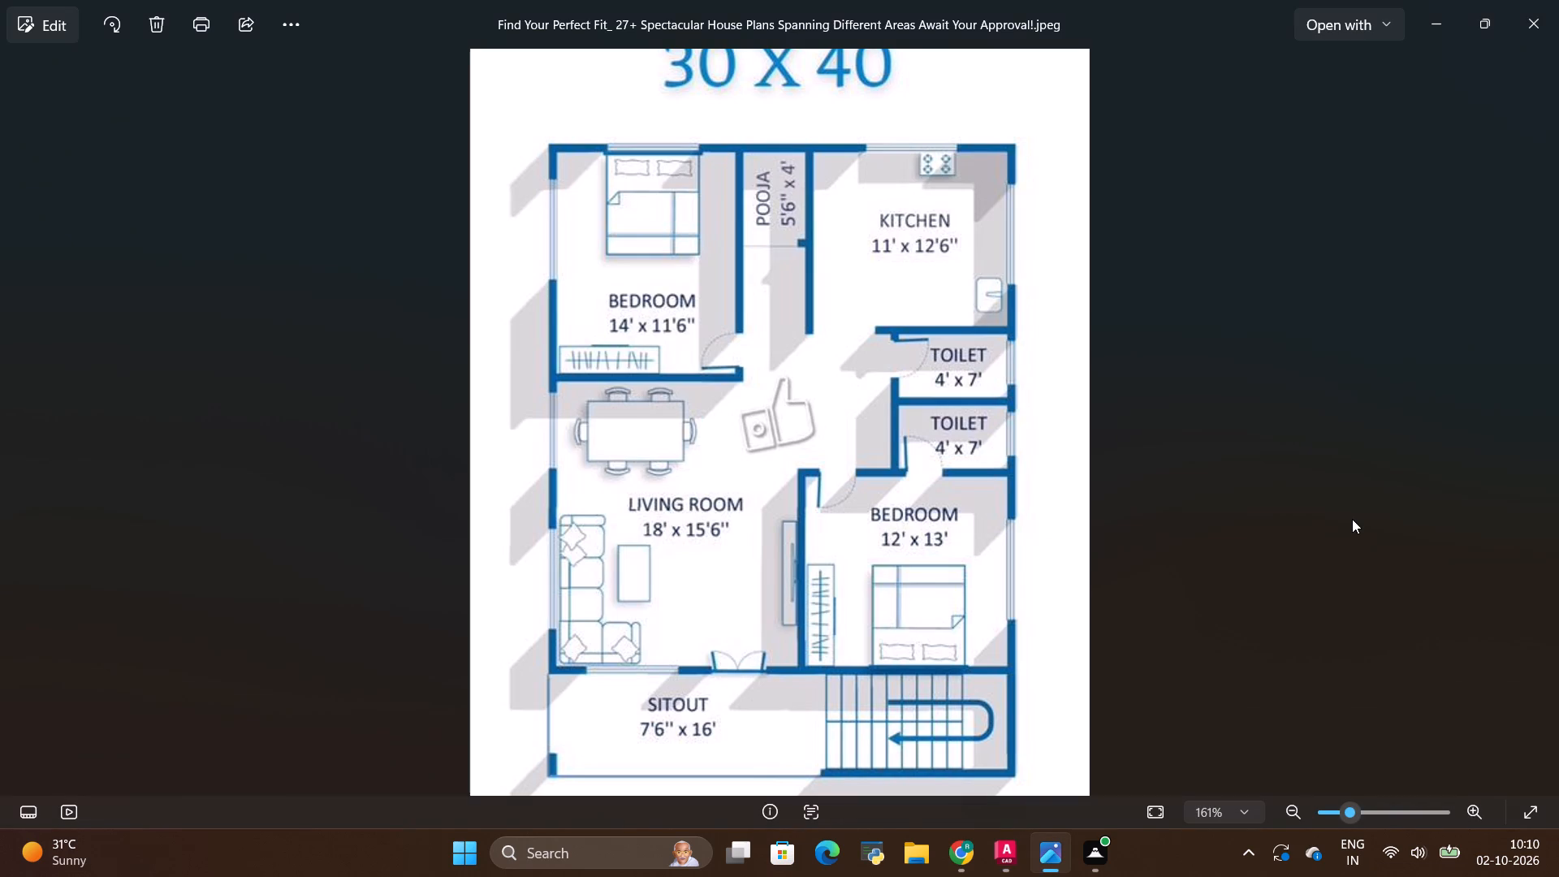
key("alt+Tab")
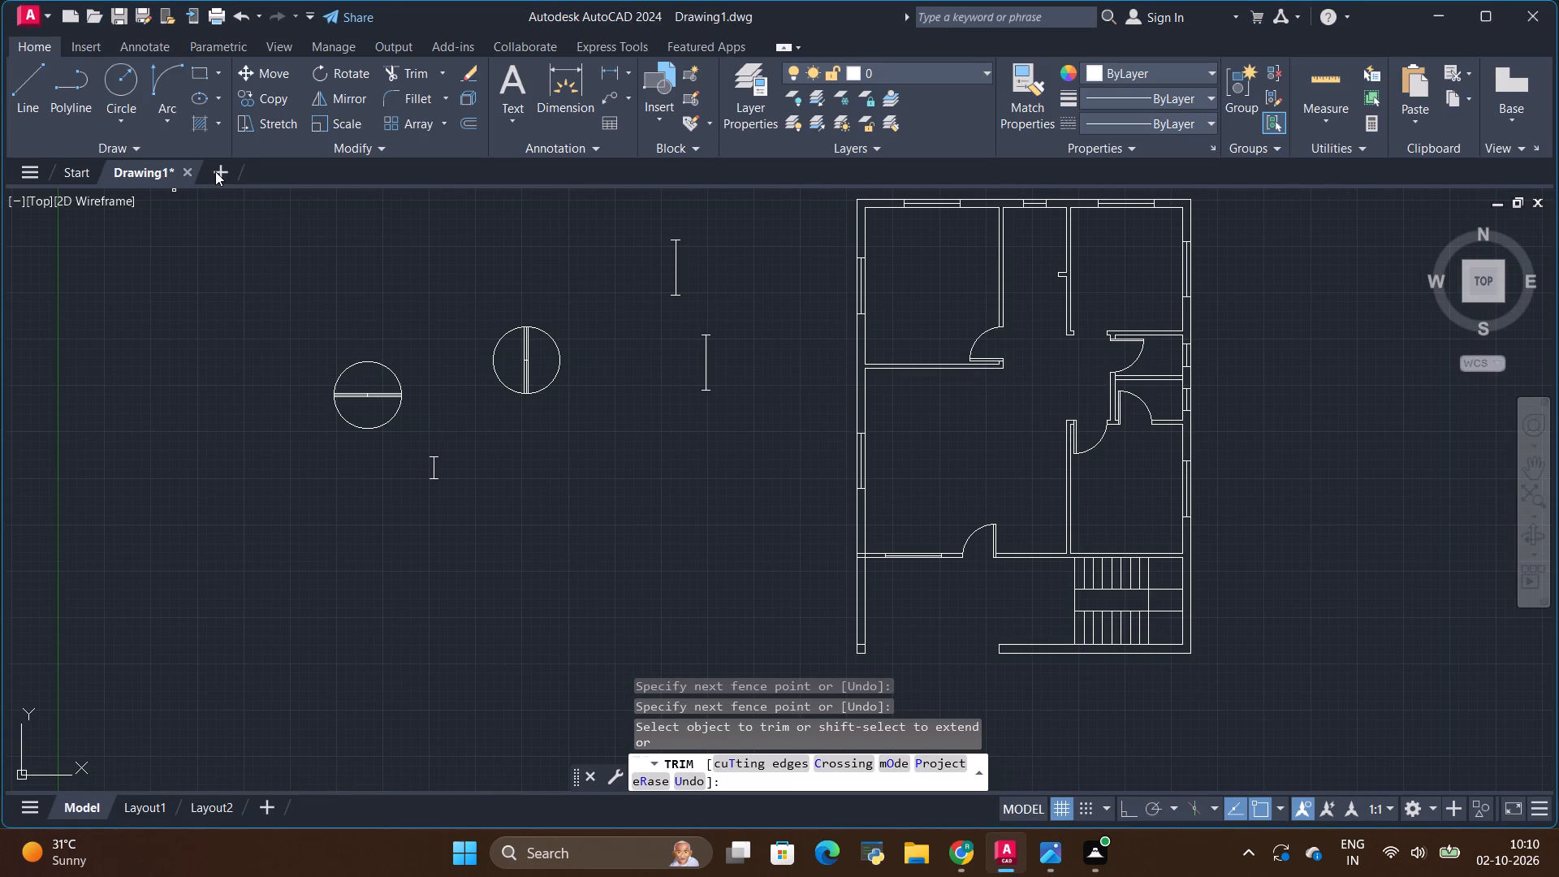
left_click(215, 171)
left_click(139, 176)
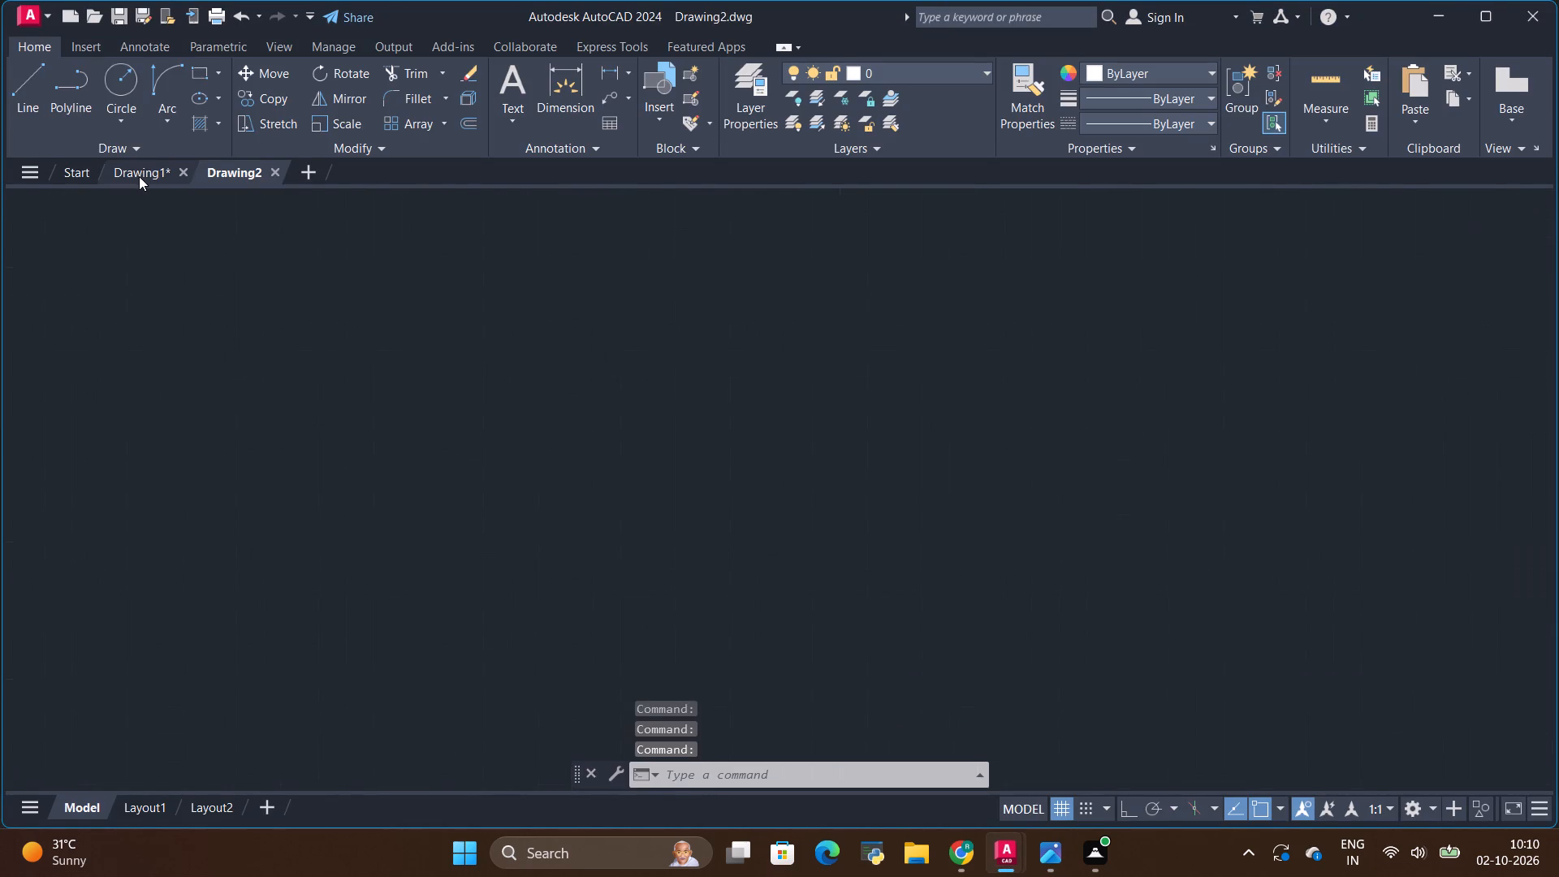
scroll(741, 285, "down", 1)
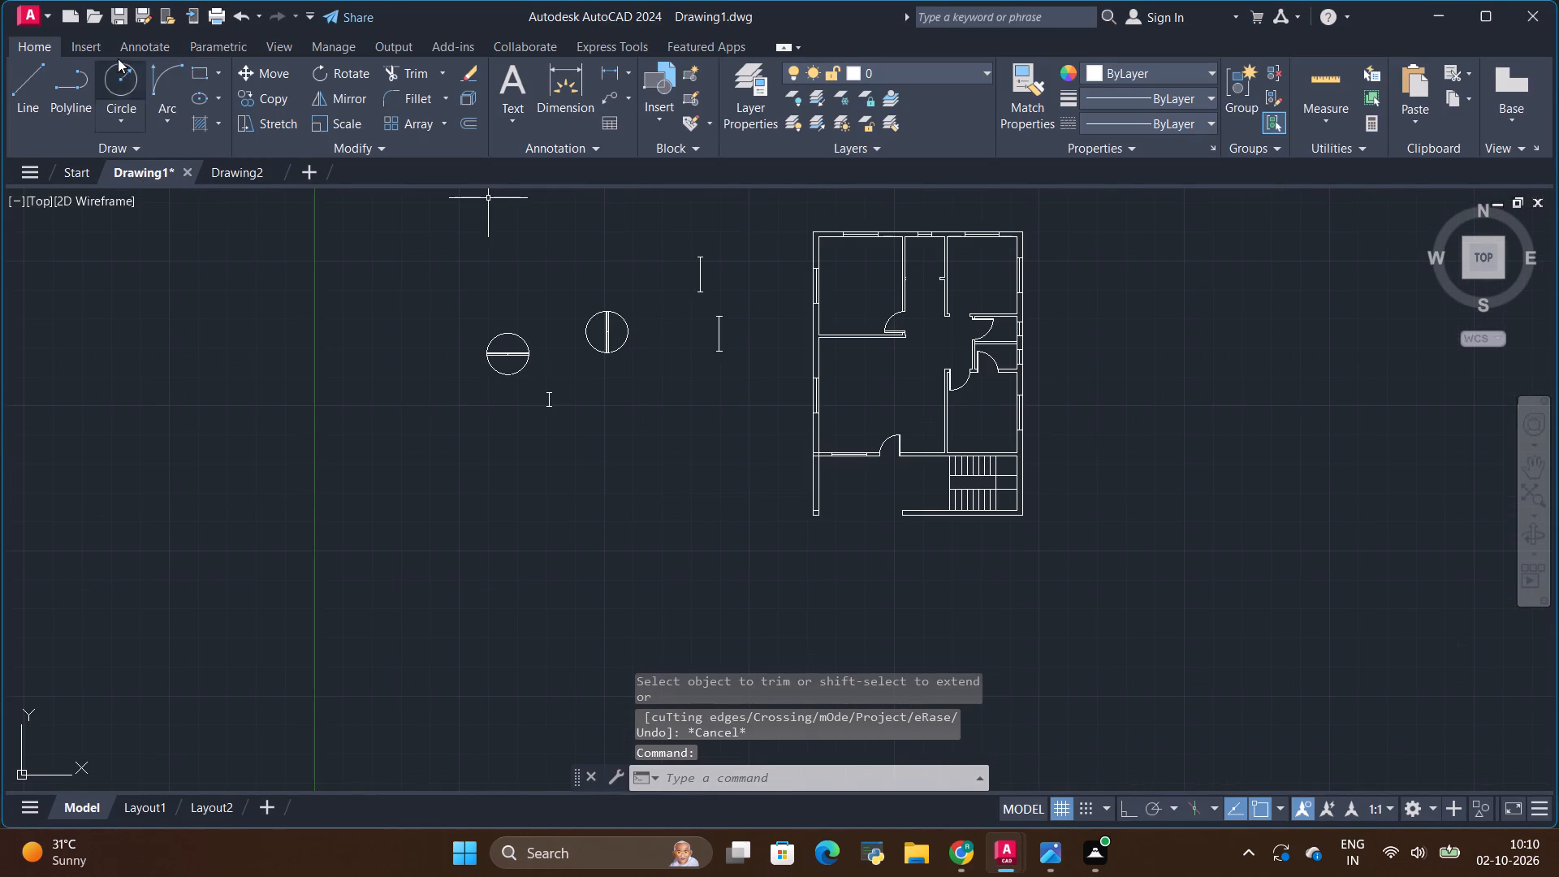
Open the recent block library file cad block all.dwg.
left_click(52, 14)
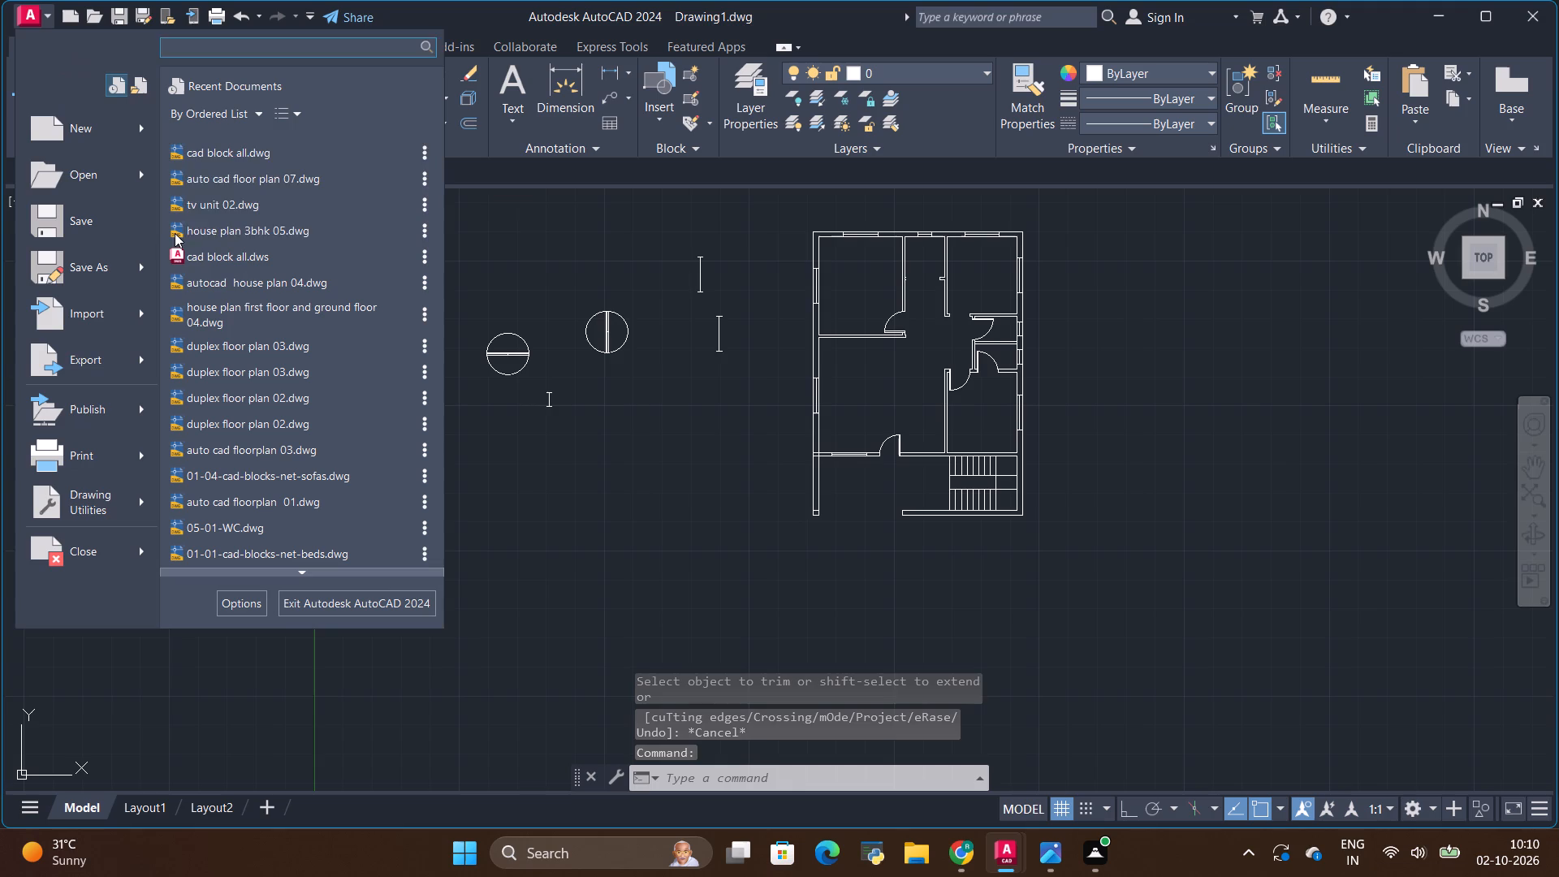
left_click(234, 159)
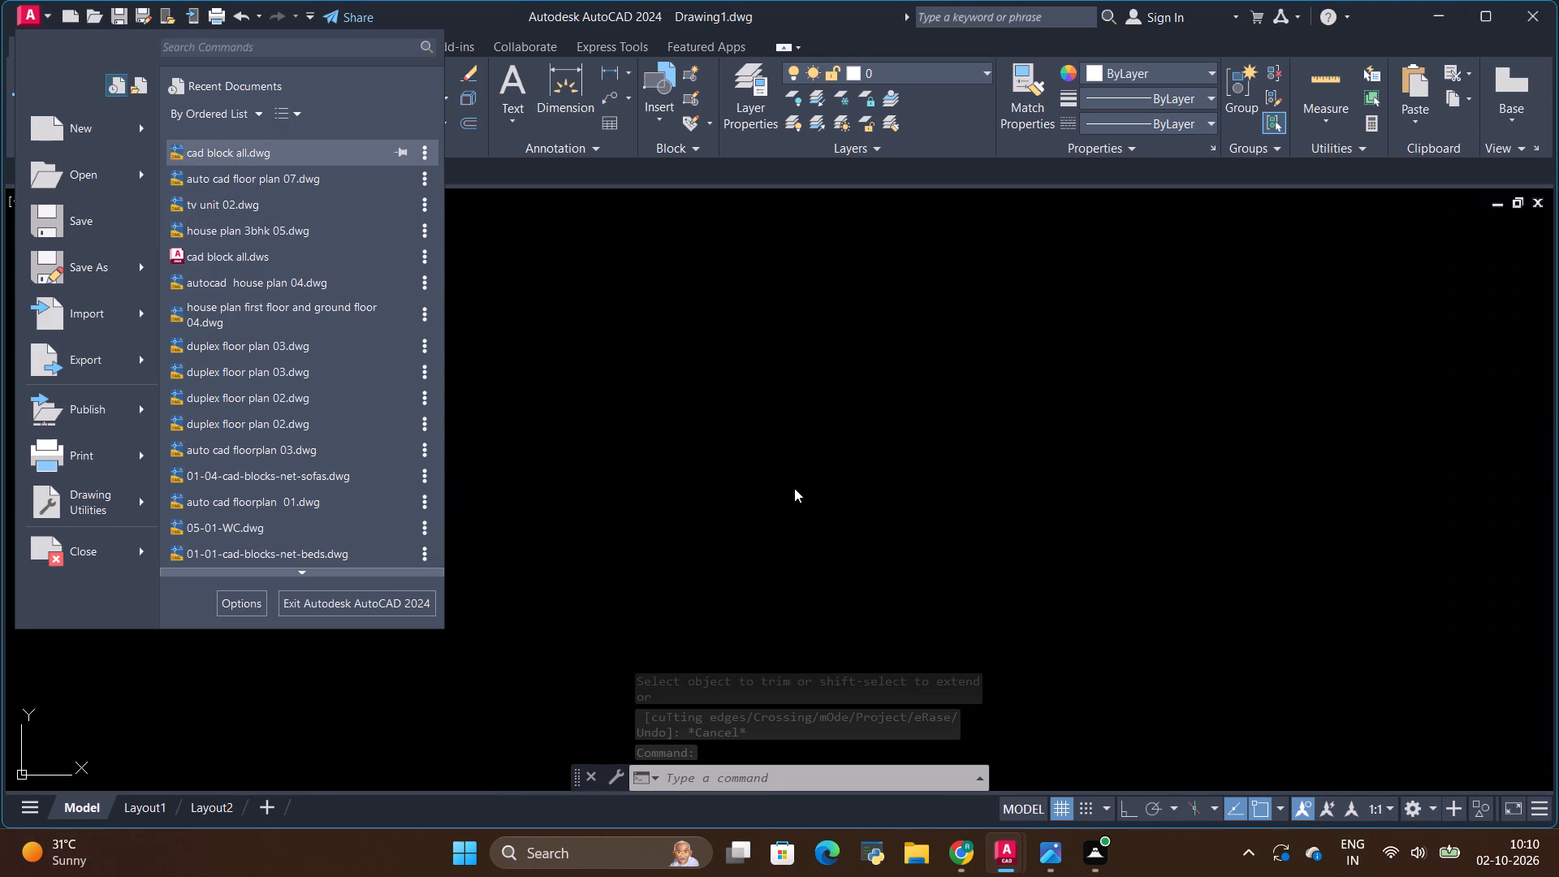
Find the bed blocks in the library and copy the double bed with two side tables and loose cushions to the clipboard.
scroll(797, 478, "down", 2)
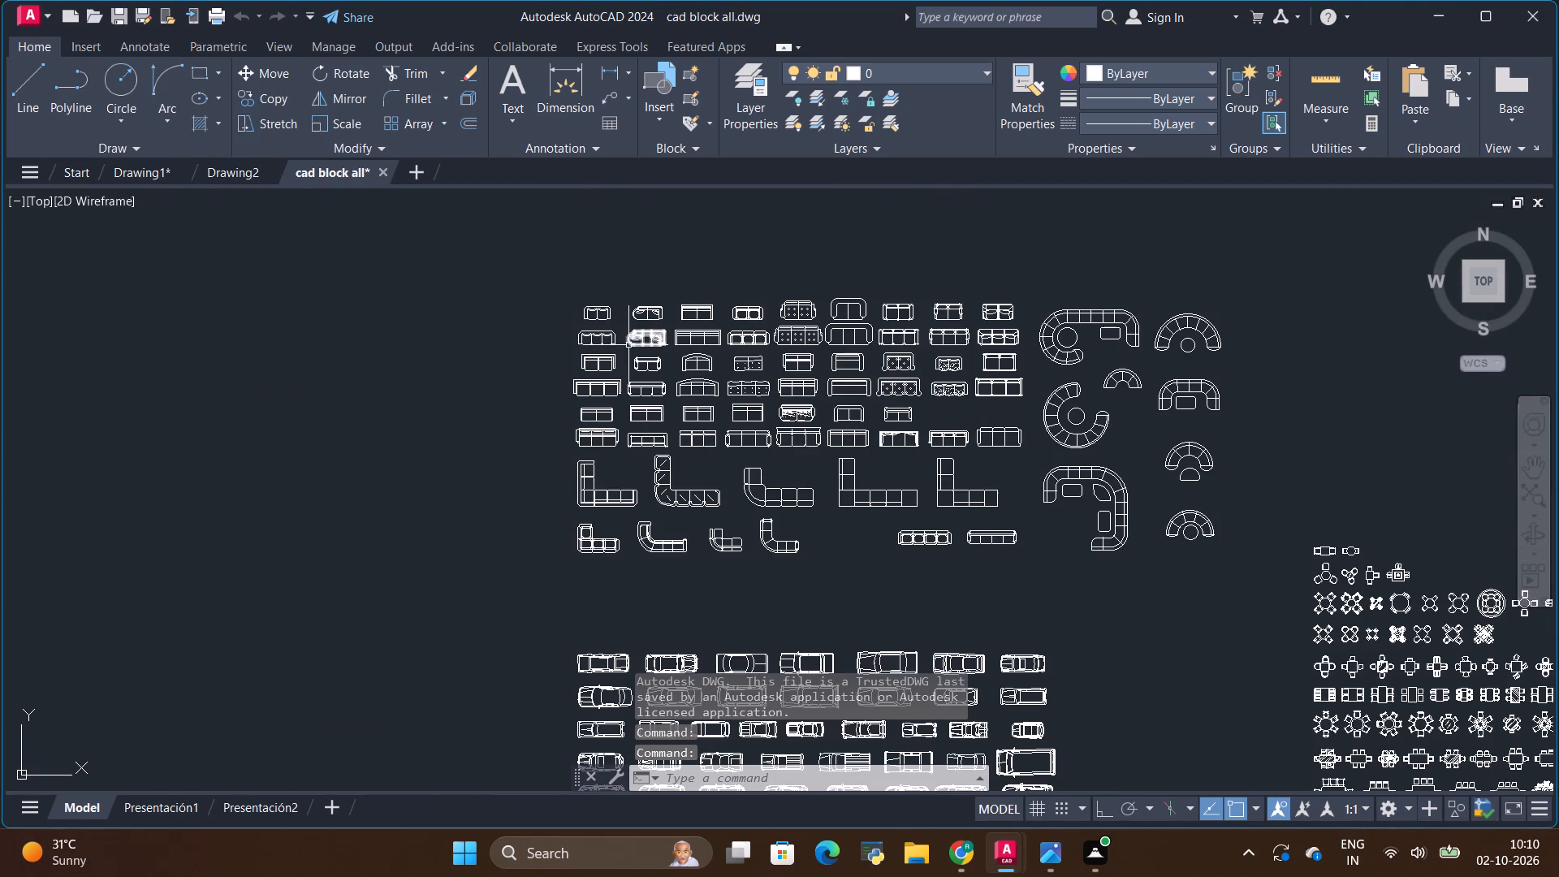
scroll(628, 345, "down", 1)
scroll(771, 352, "down", 2)
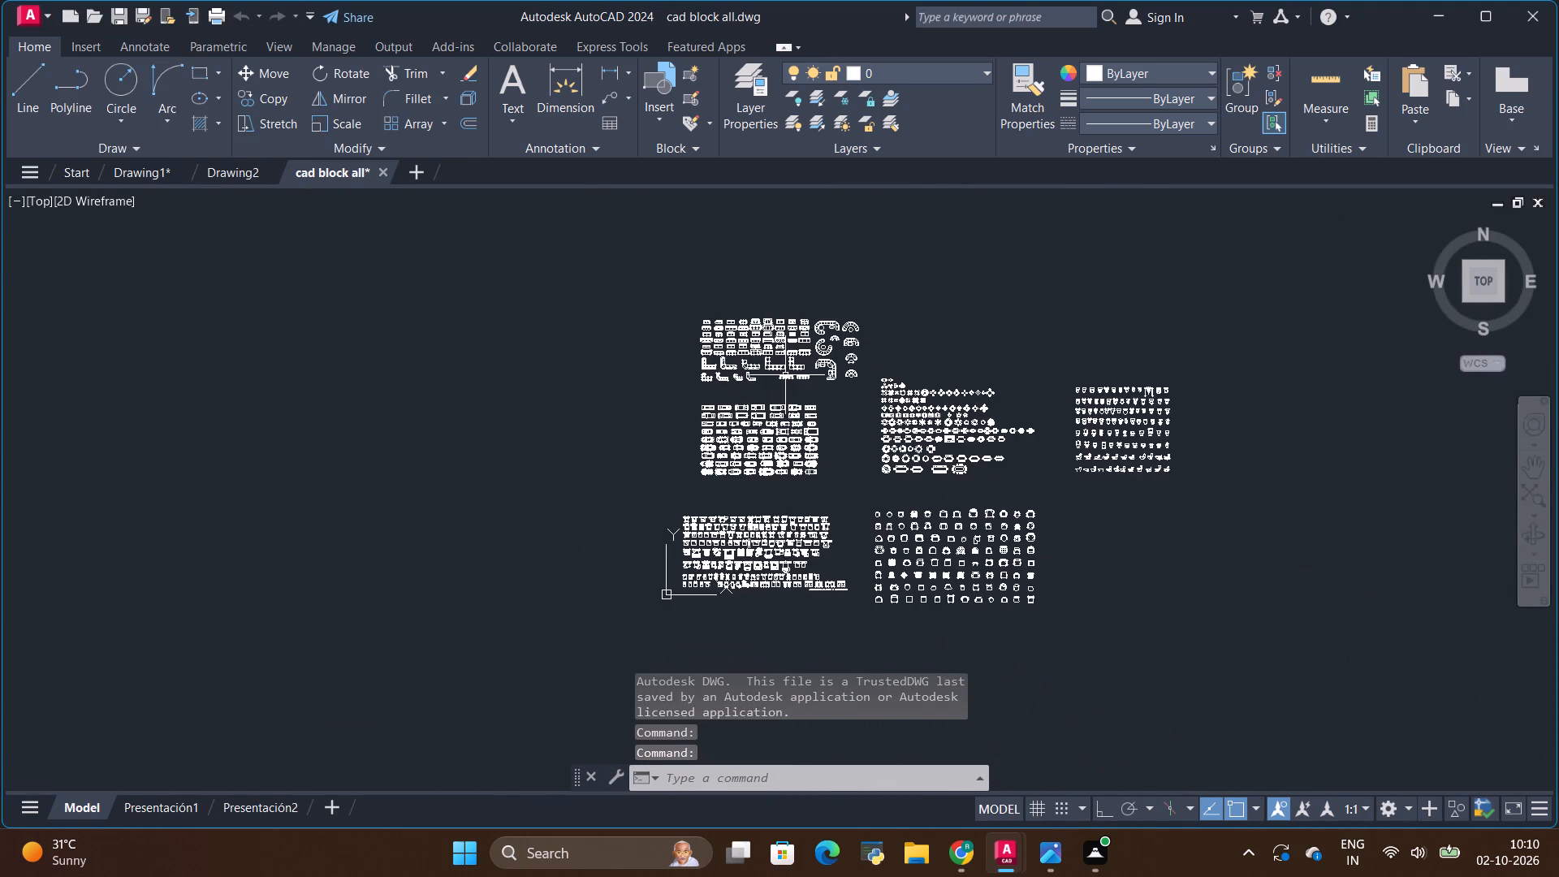
scroll(758, 537, "up", 4)
scroll(724, 416, "up", 2)
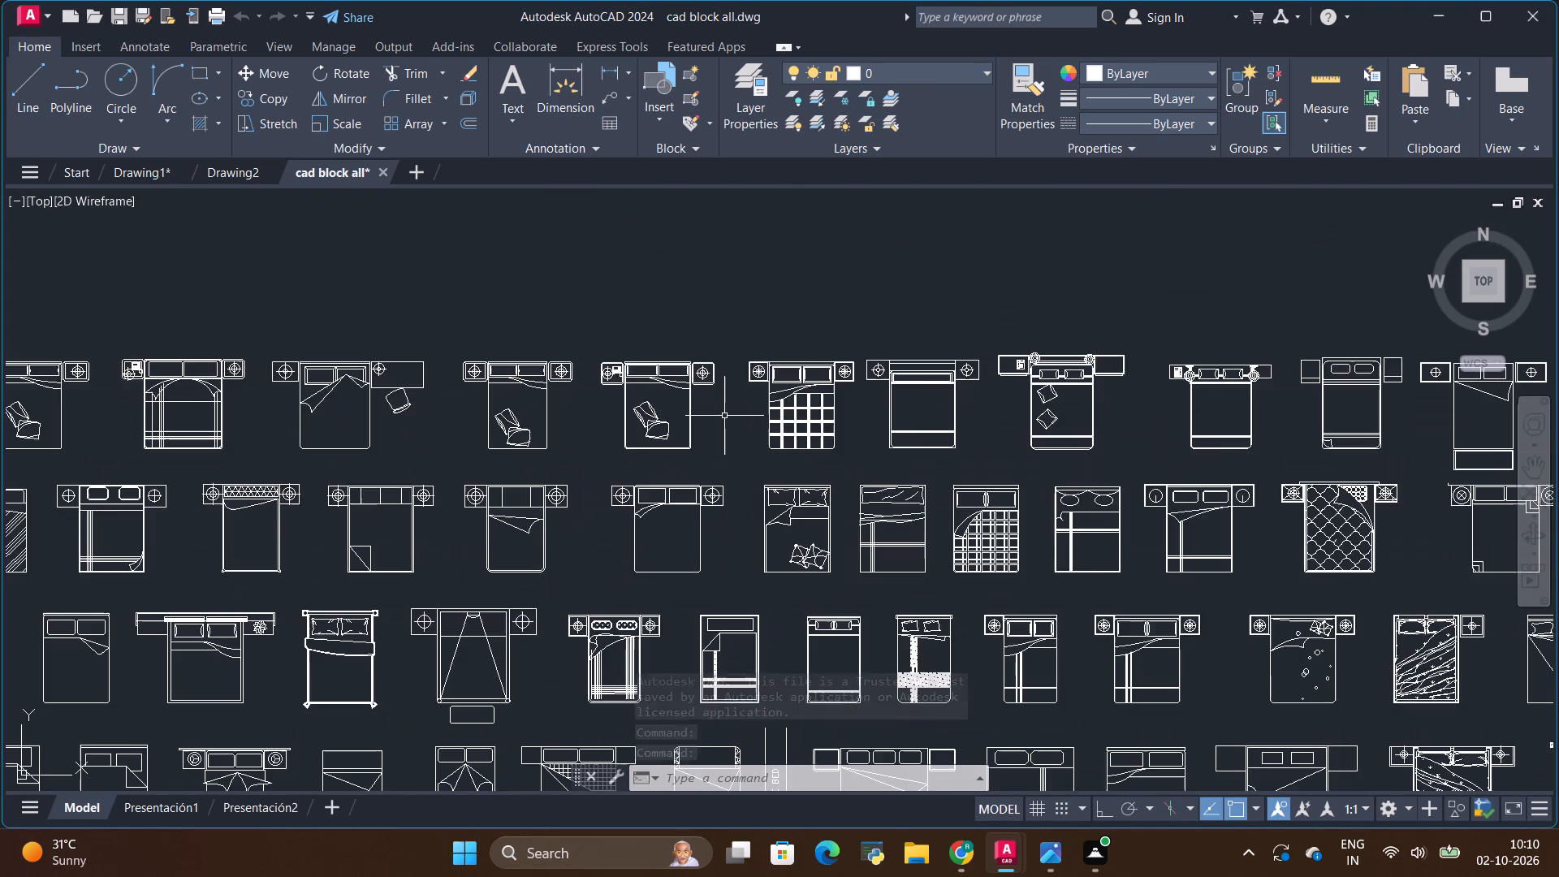
scroll(672, 401, "up", 1)
left_click(653, 367)
key("ctrl+c")
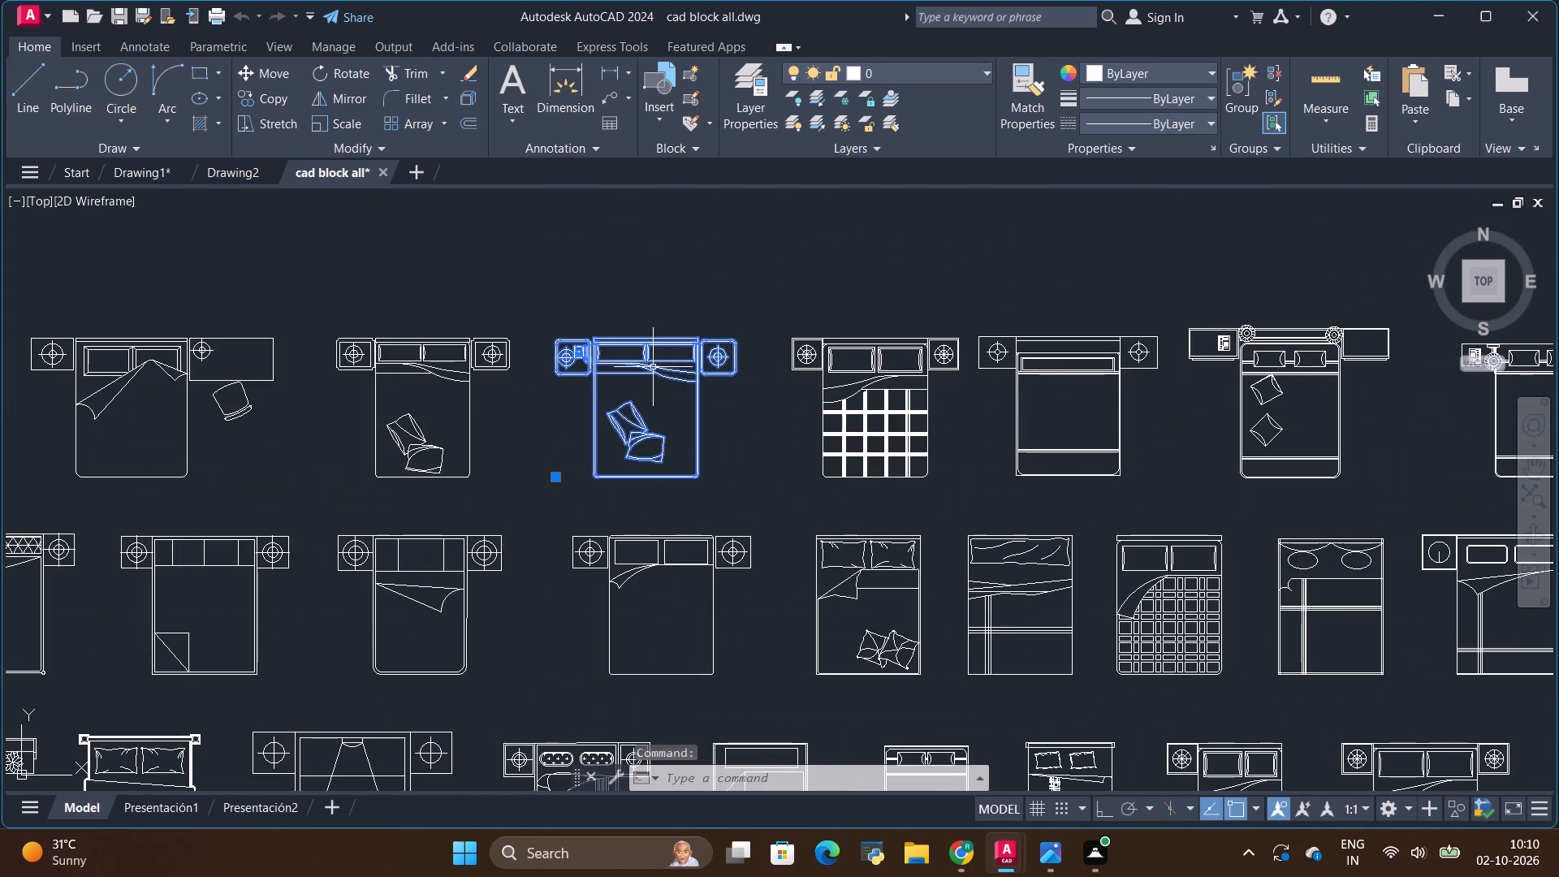
Return to Drawing1 and close the blank Drawing2.
left_click(145, 171)
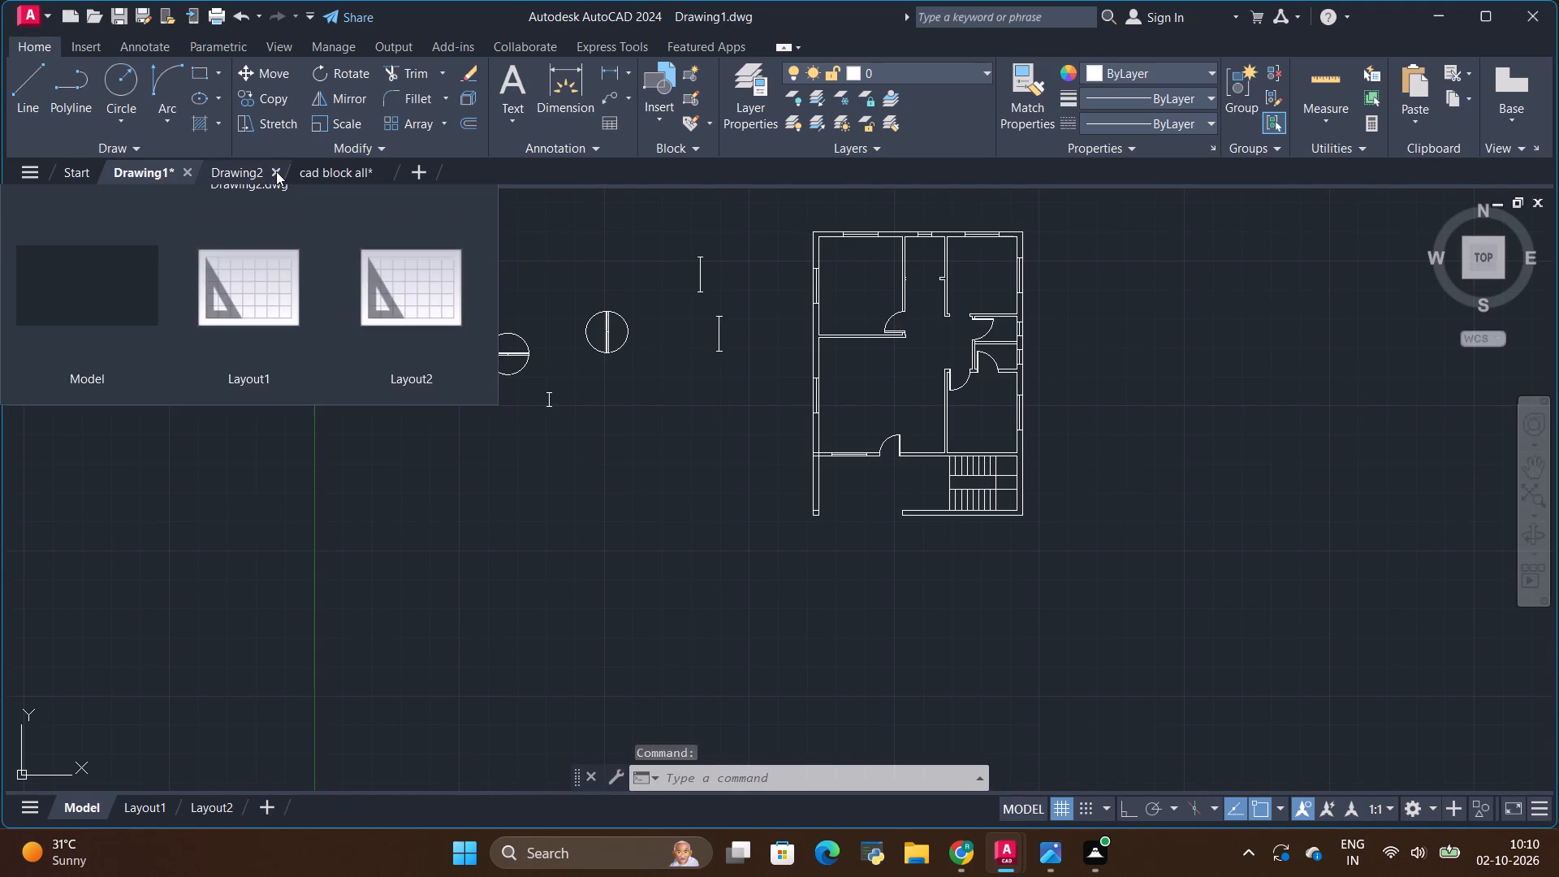
left_click(276, 171)
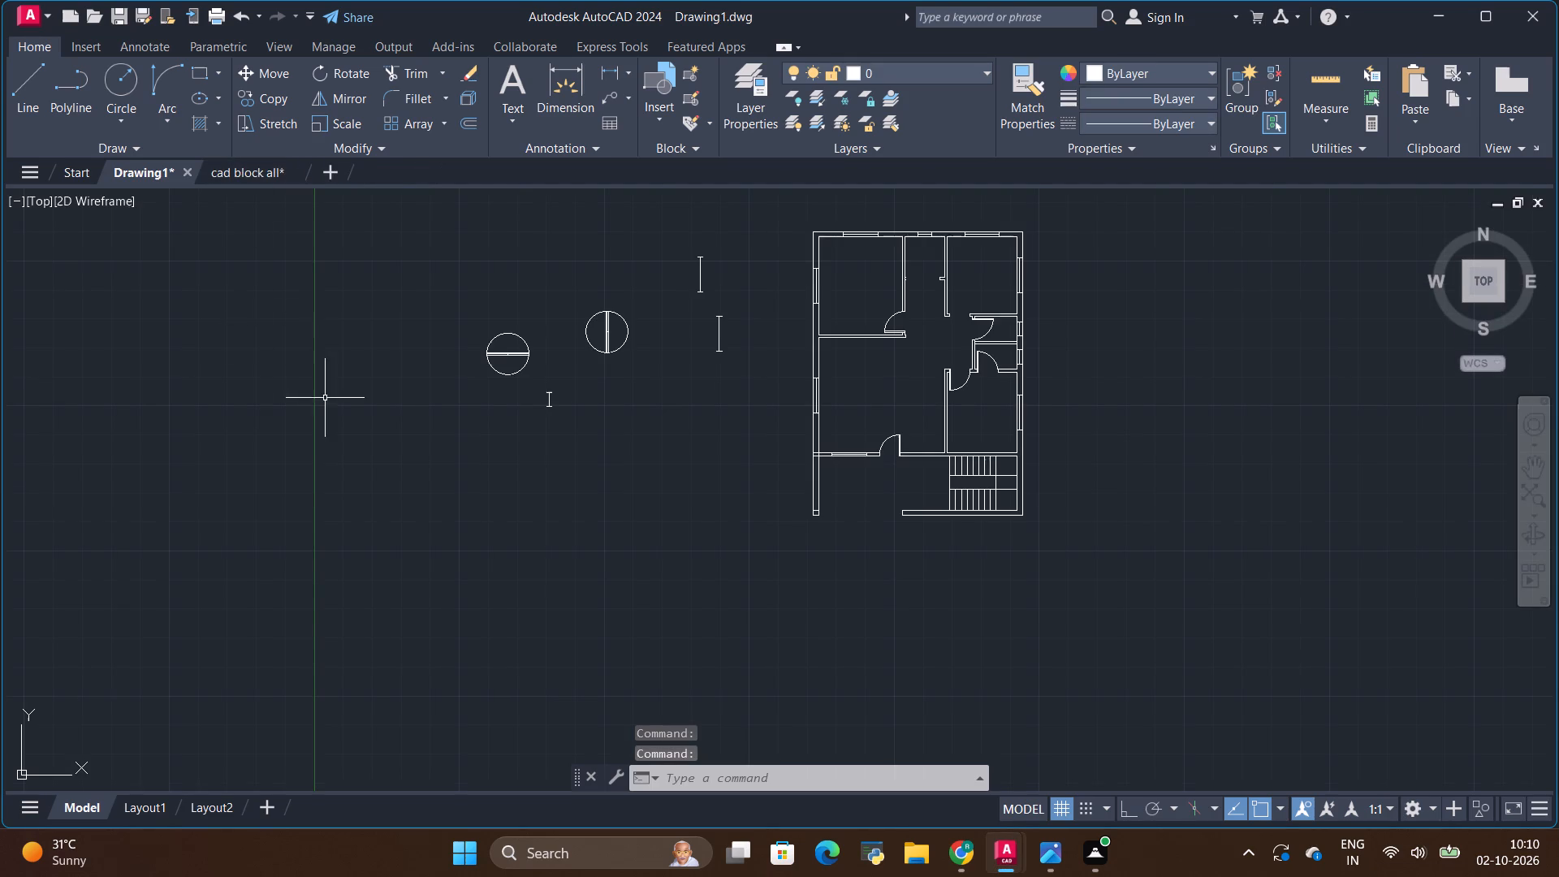
Paste the copied bed block into the empty area east of the floor plan.
scroll(507, 458, "down", 3)
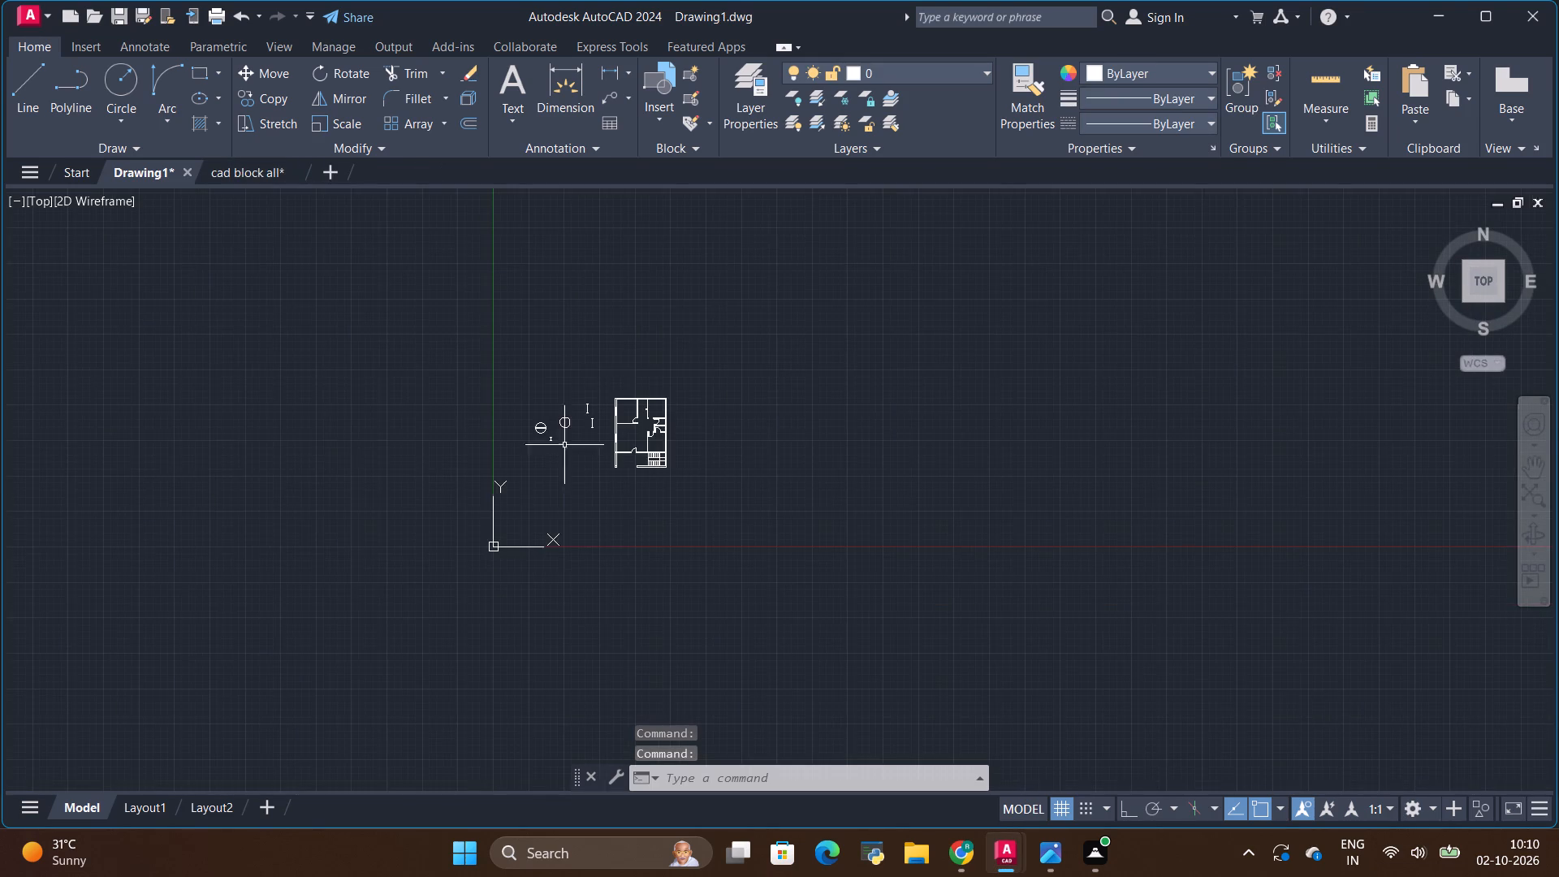
scroll(659, 346, "up", 1)
left_click(749, 419)
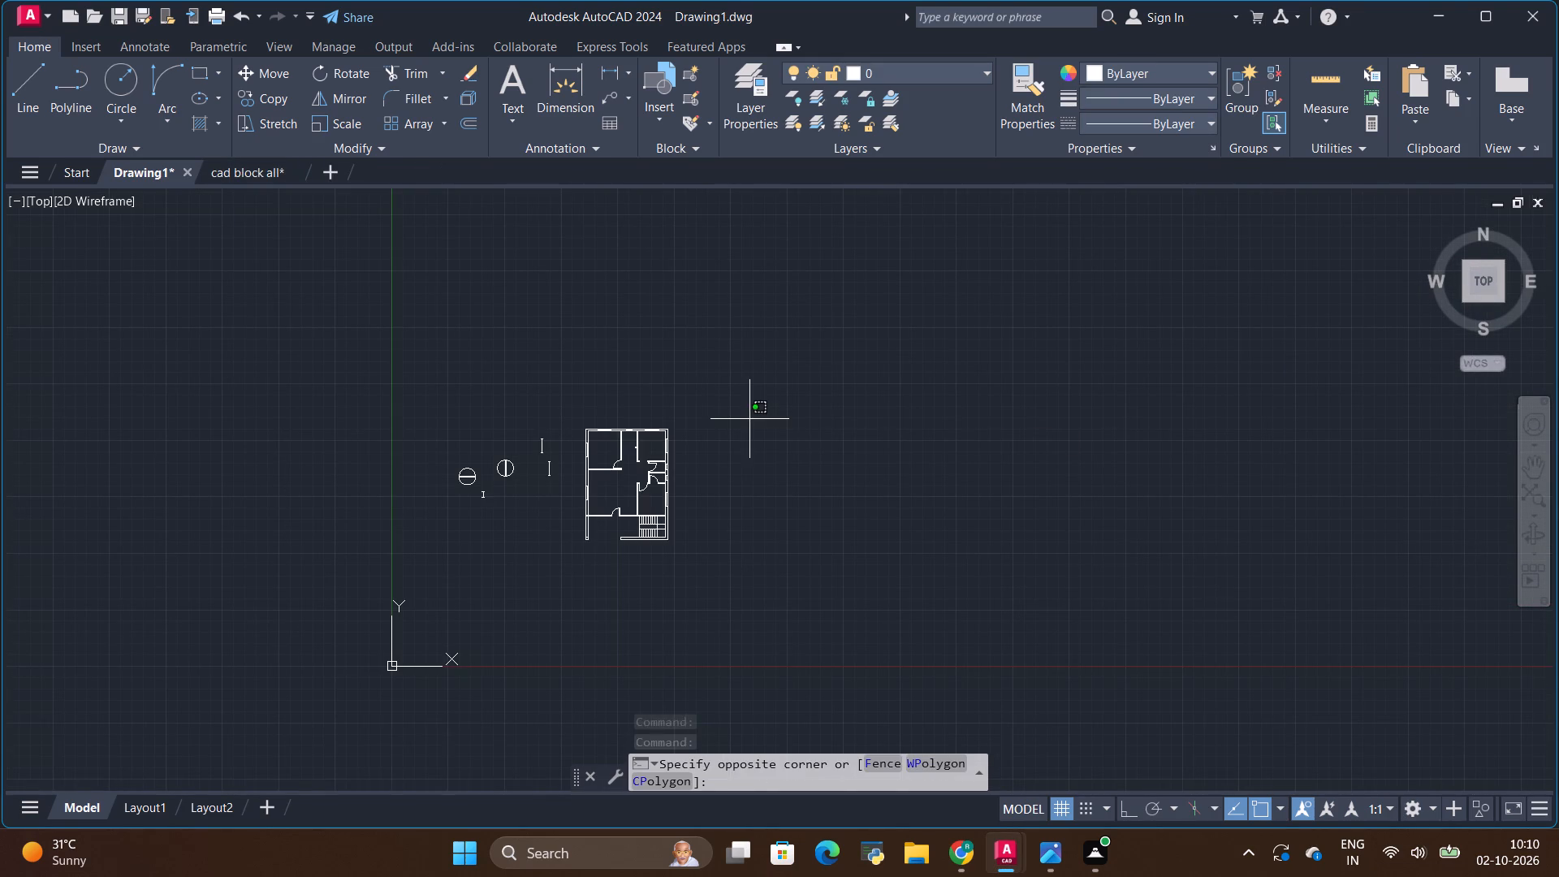
key("ctrl+v")
left_click(740, 581)
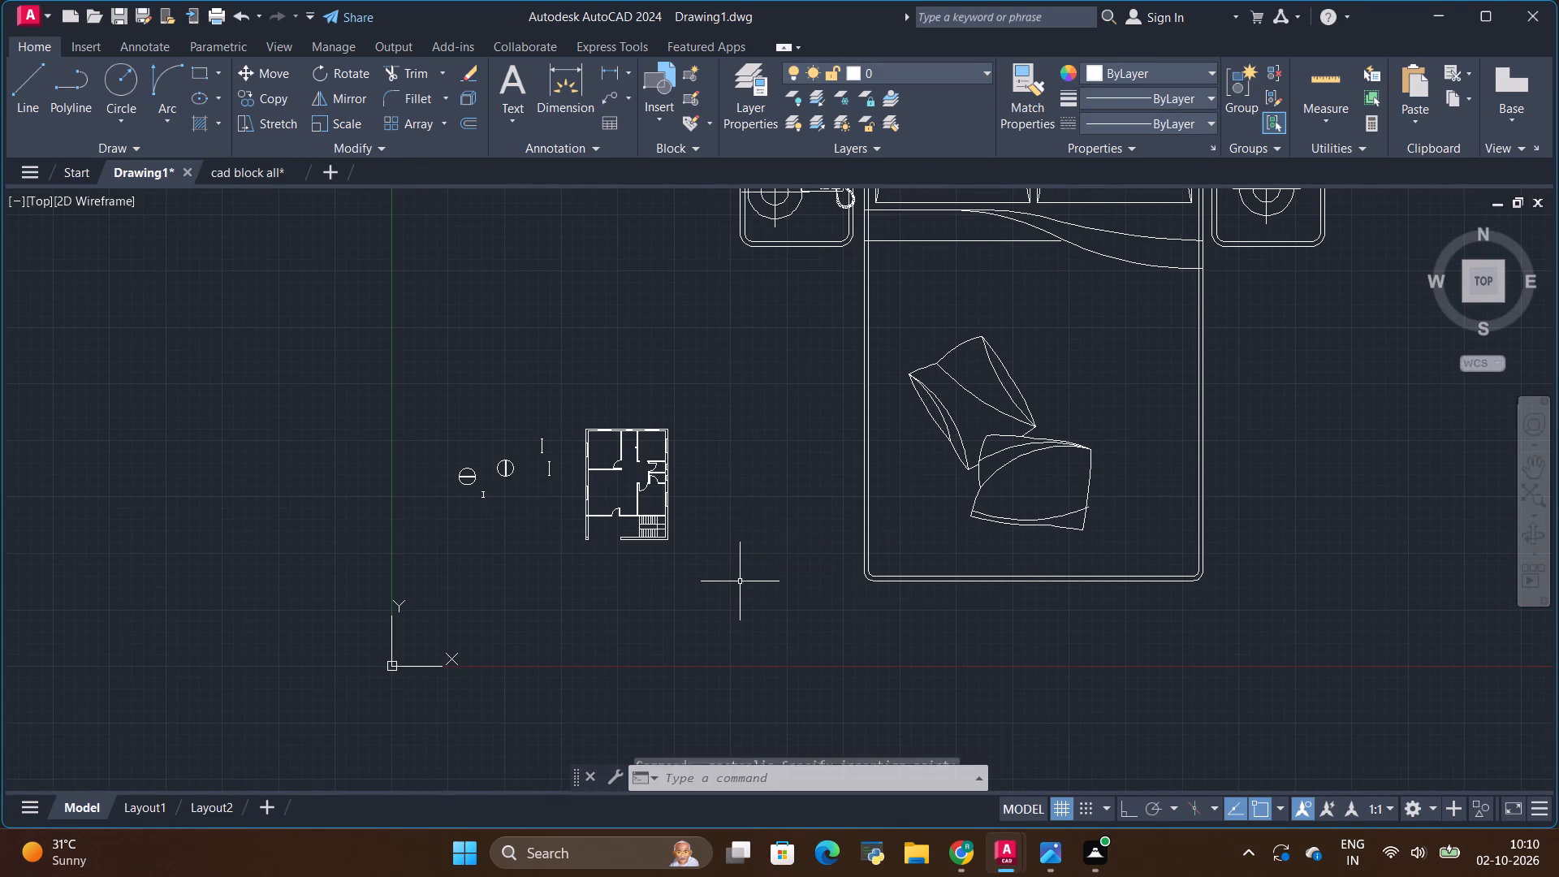
Scale the pasted bed block down to suit the plan's bedrooms, using the mattress's lower-left corner as base point.
left_click(876, 244)
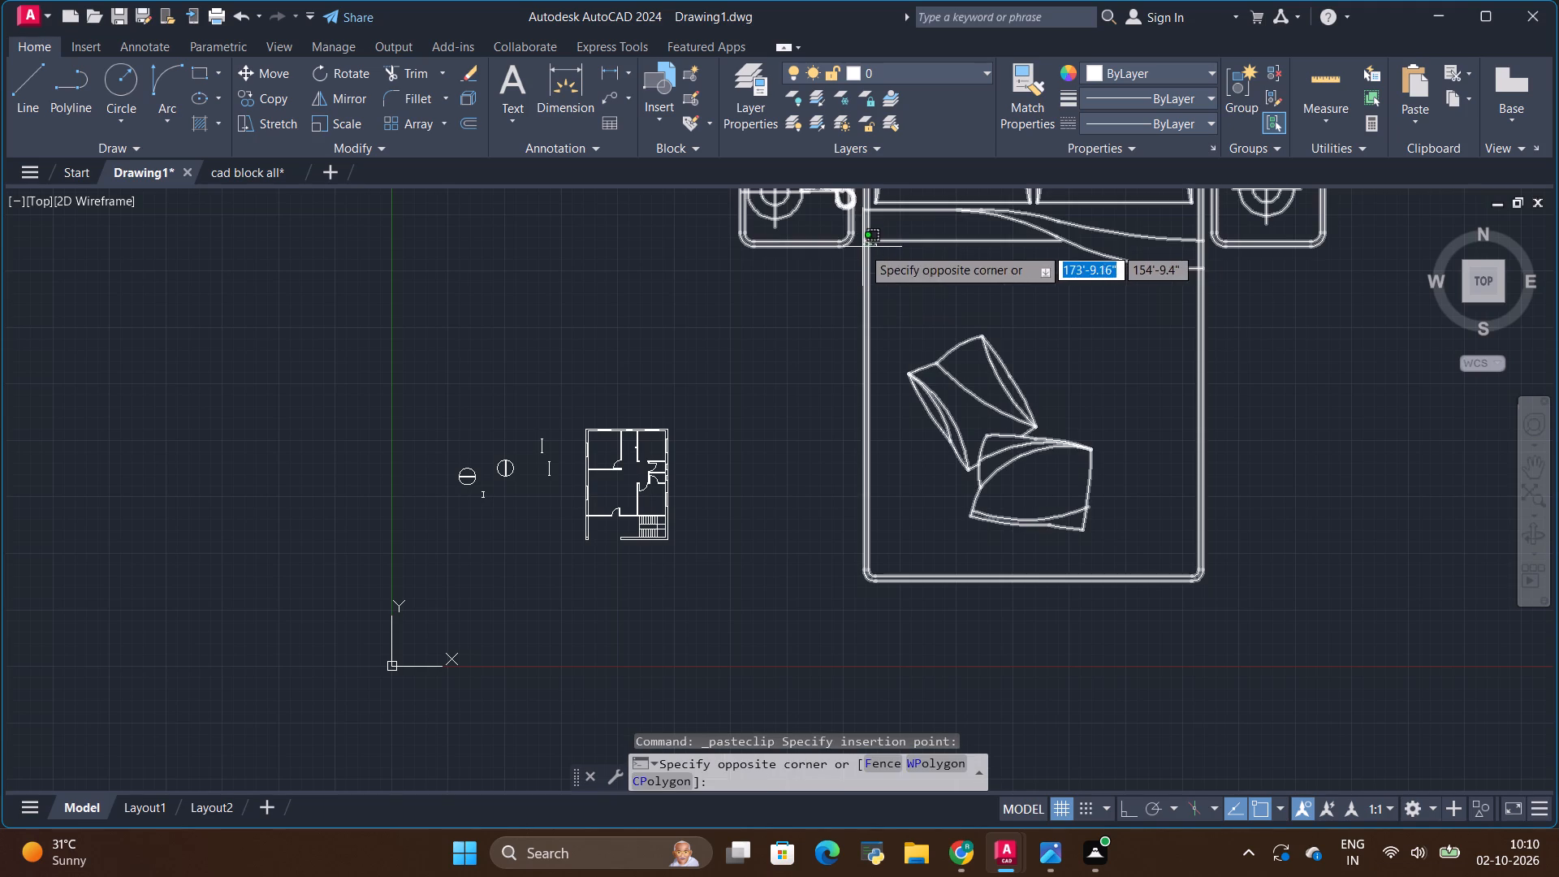
left_click(859, 247)
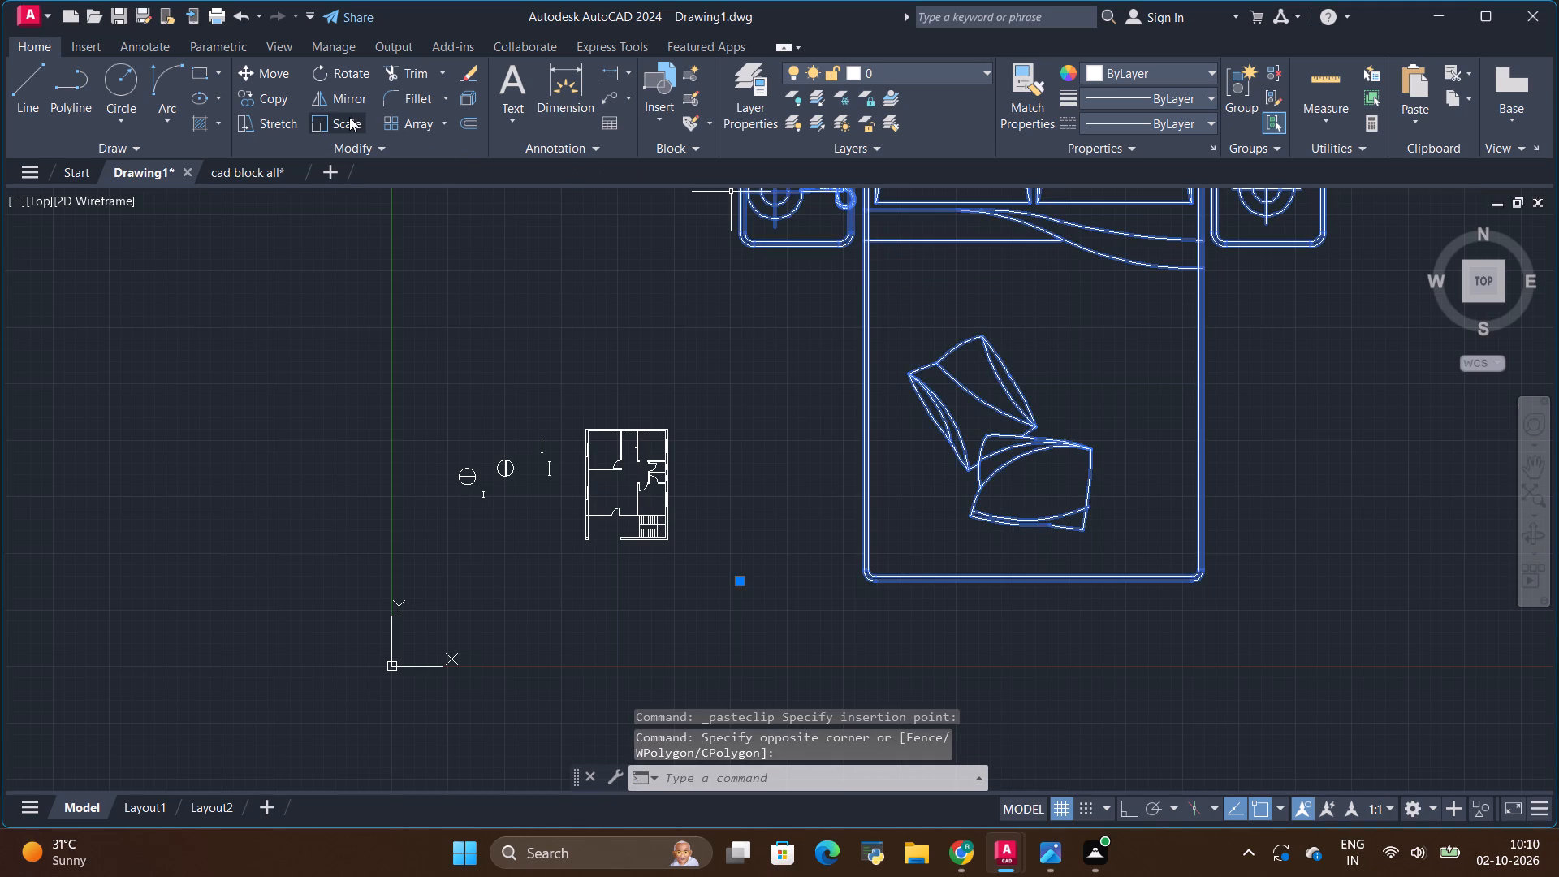
left_click(349, 117)
left_click(870, 578)
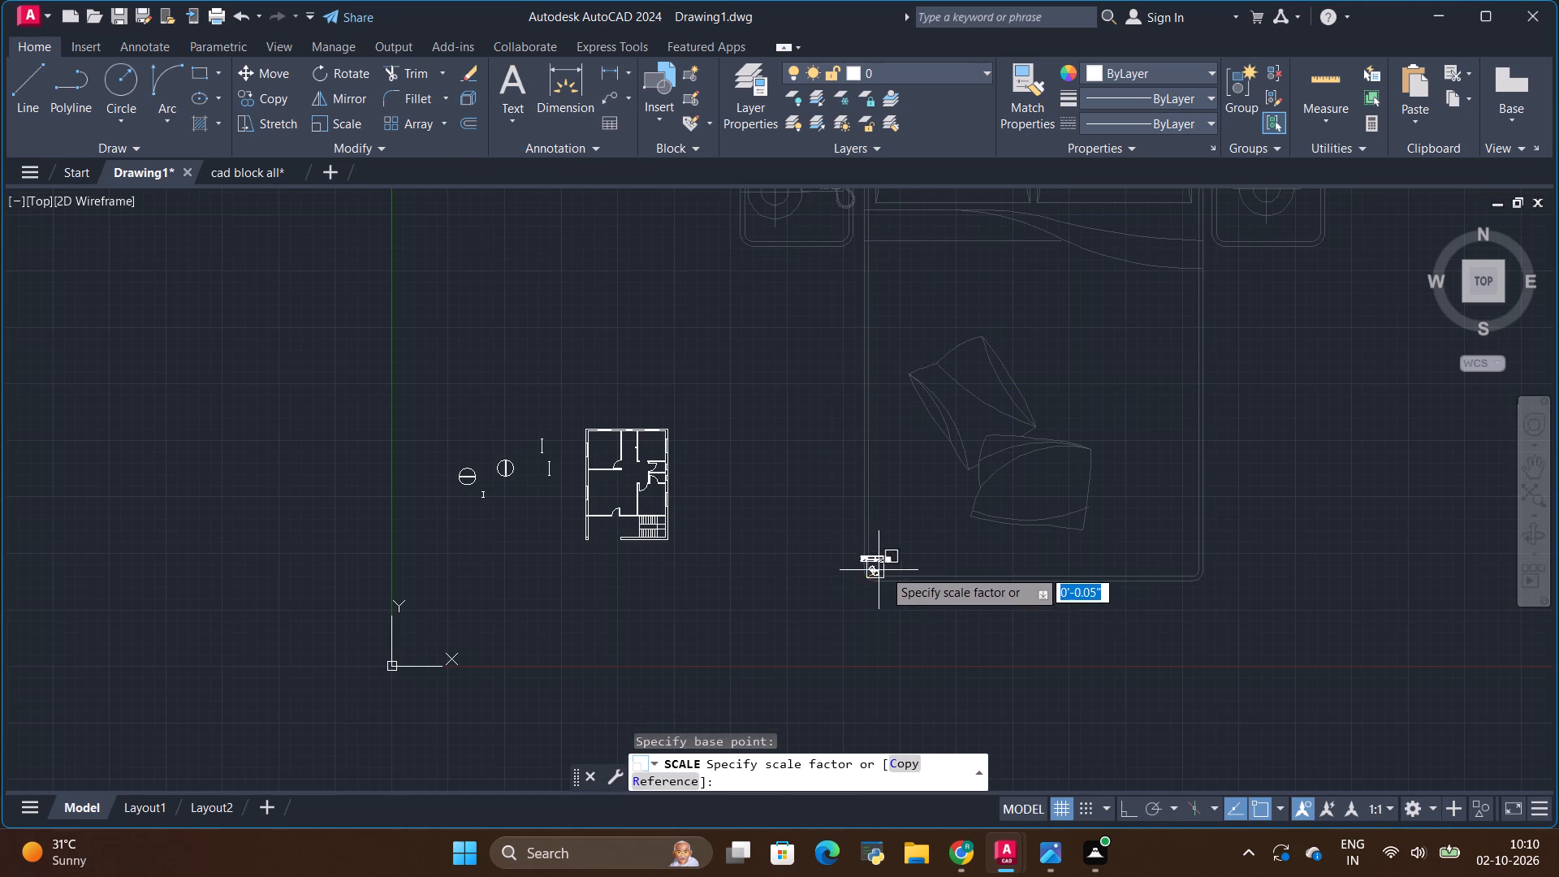
scroll(876, 580, "up", 2)
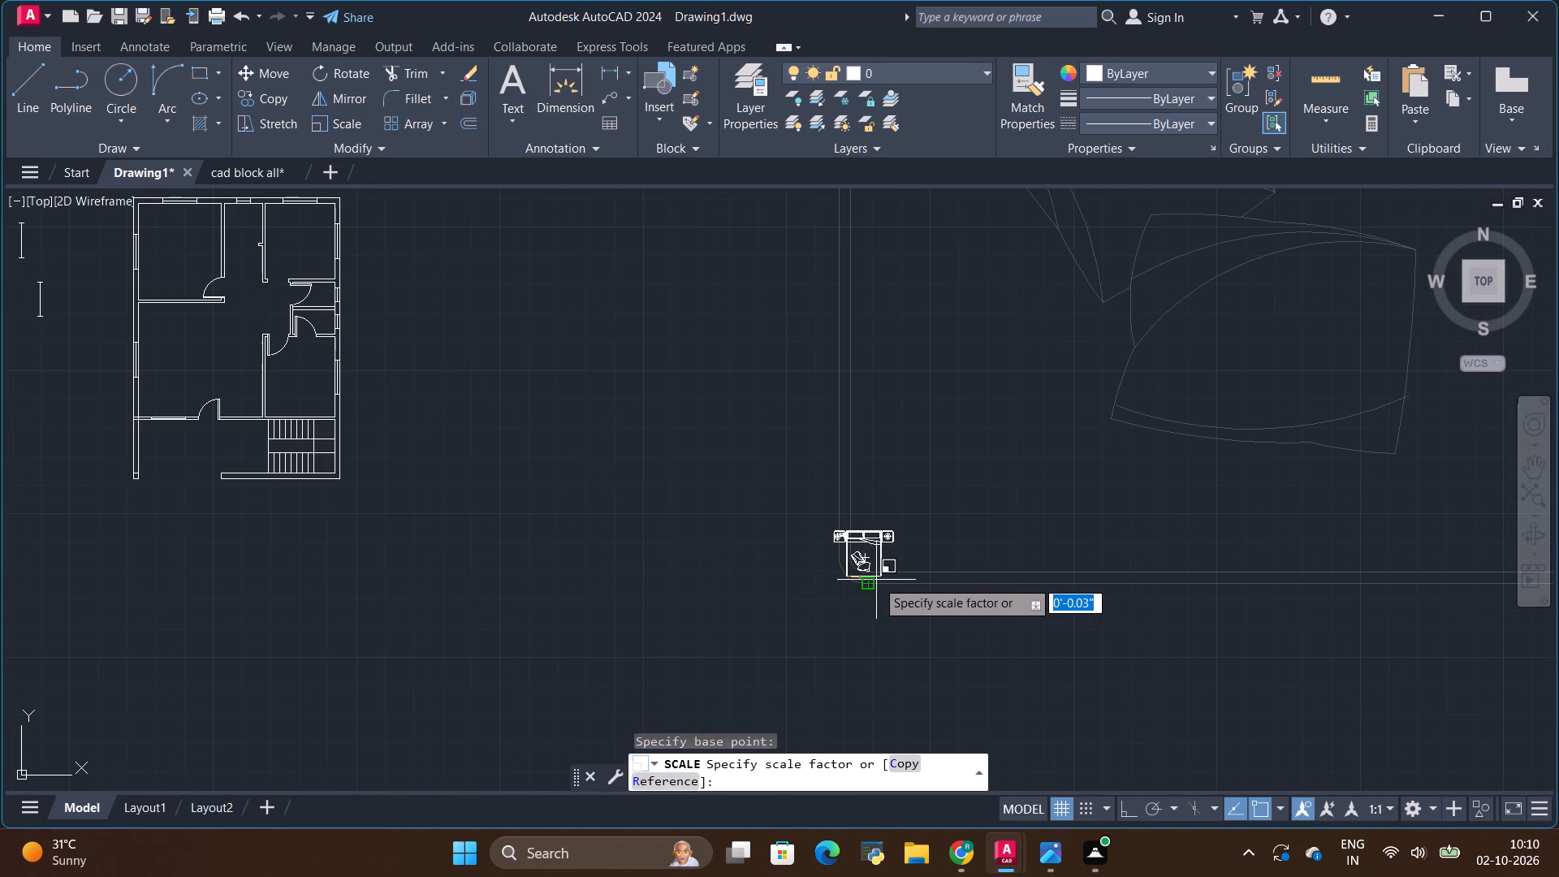
left_click(882, 577)
Copy the scaled bed block into the plan's upper-left bedroom, with its headboard near the north wall.
left_click(887, 533)
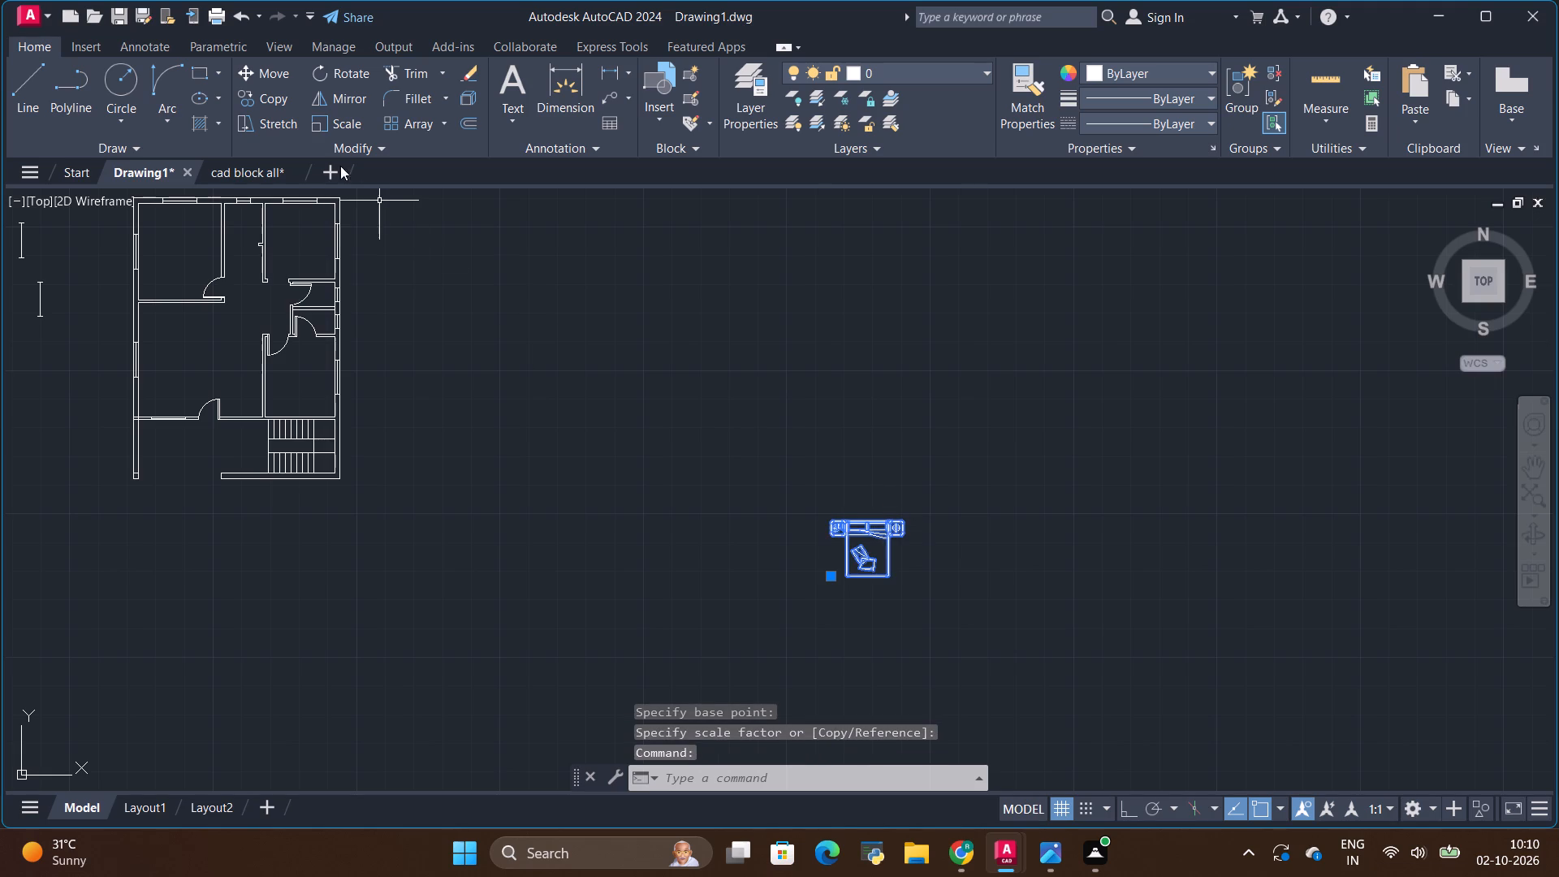
left_click(273, 97)
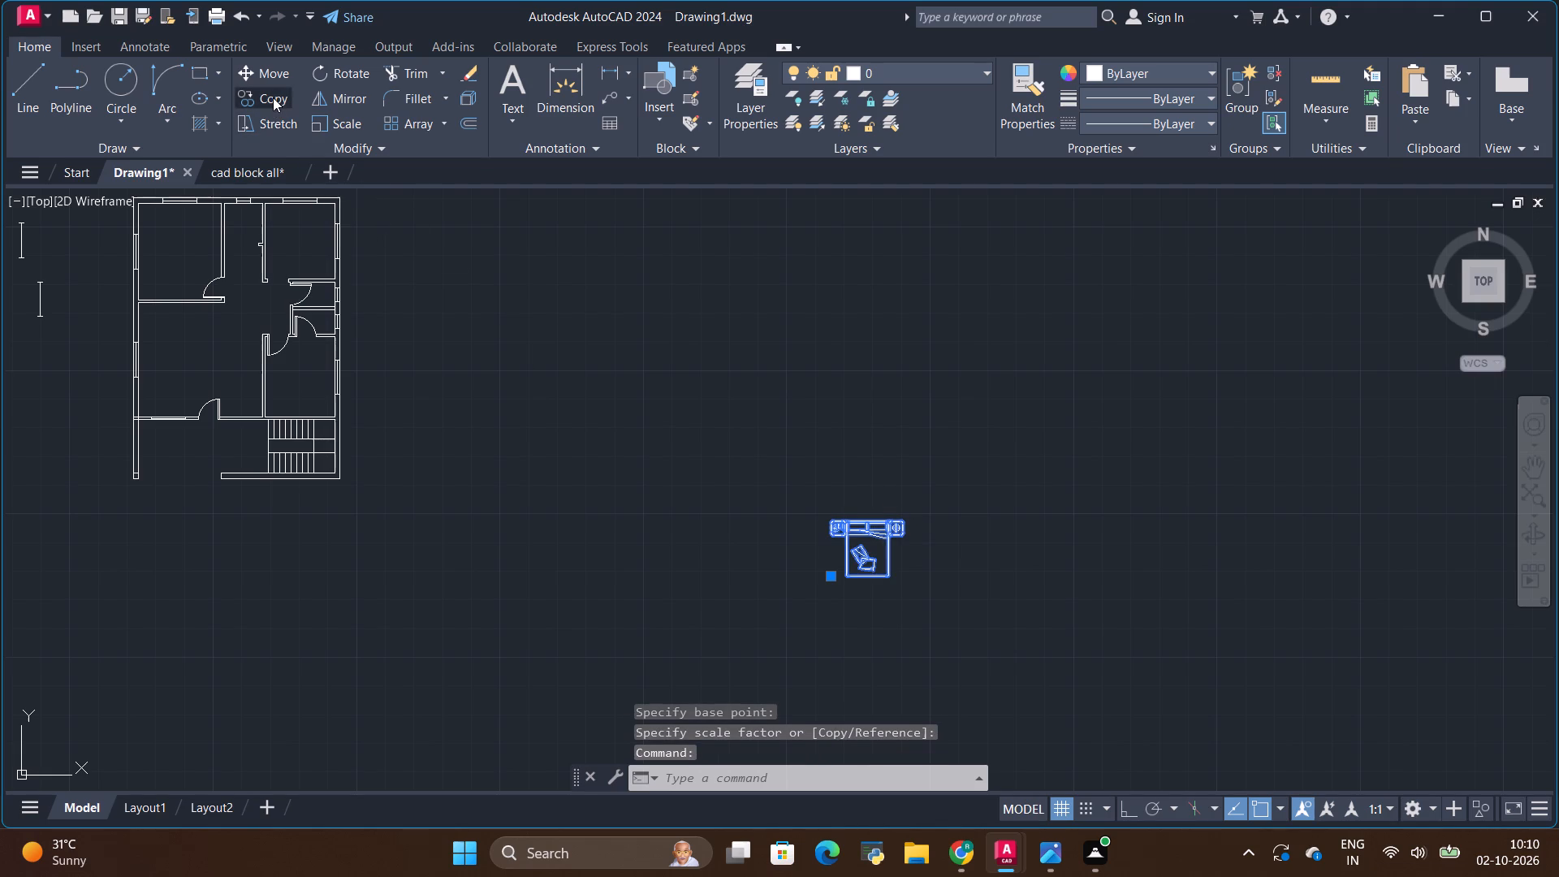
left_click(836, 533)
scroll(797, 408, "down", 2)
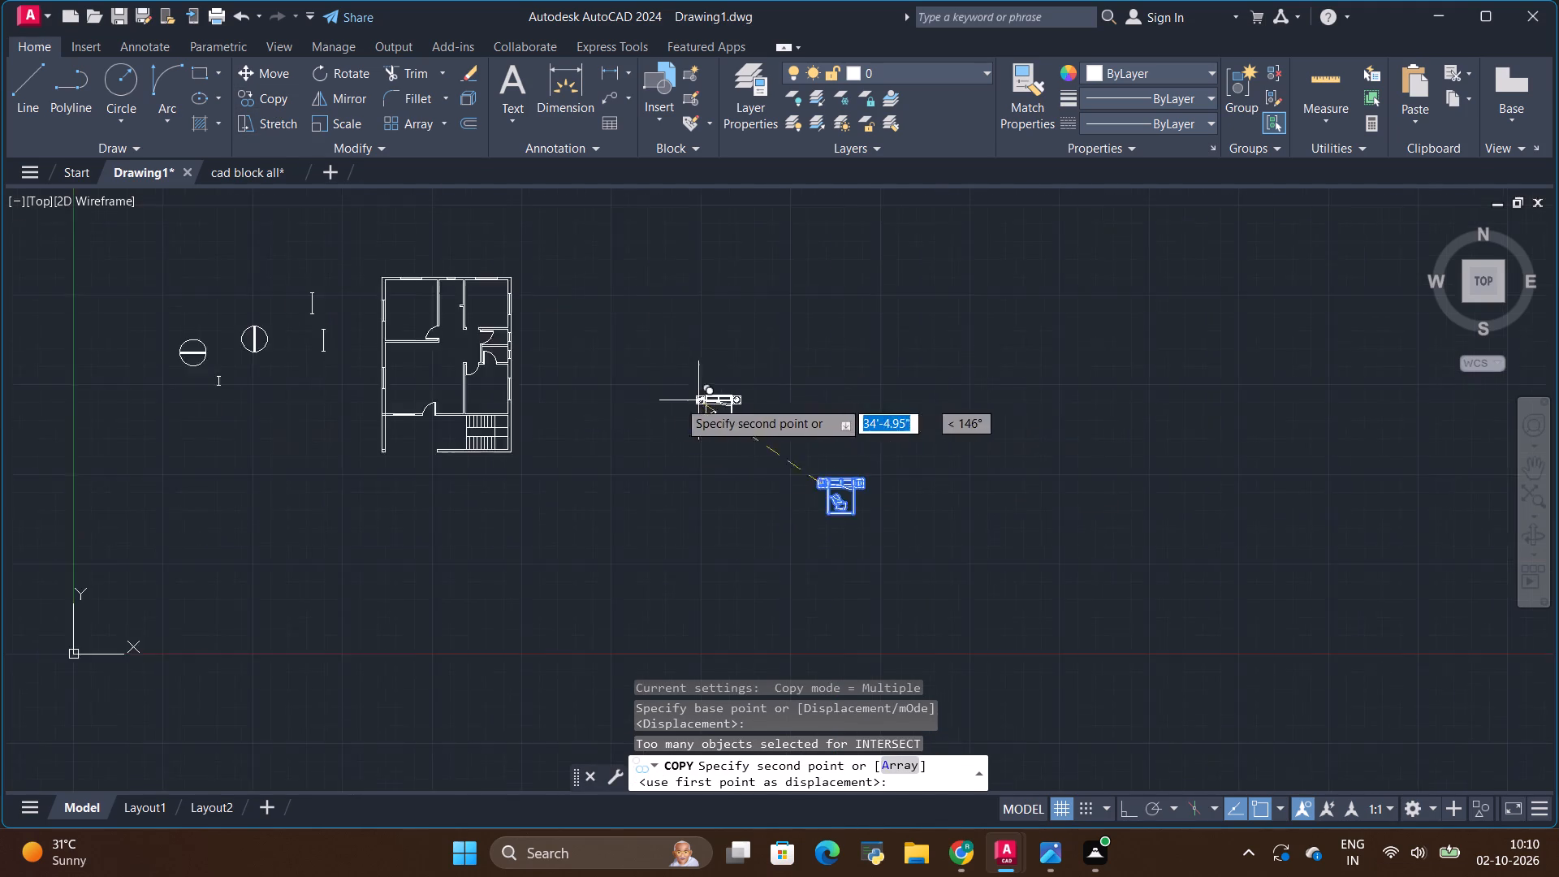
scroll(298, 417, "up", 3)
scroll(606, 636, "down", 2)
scroll(757, 461, "up", 1)
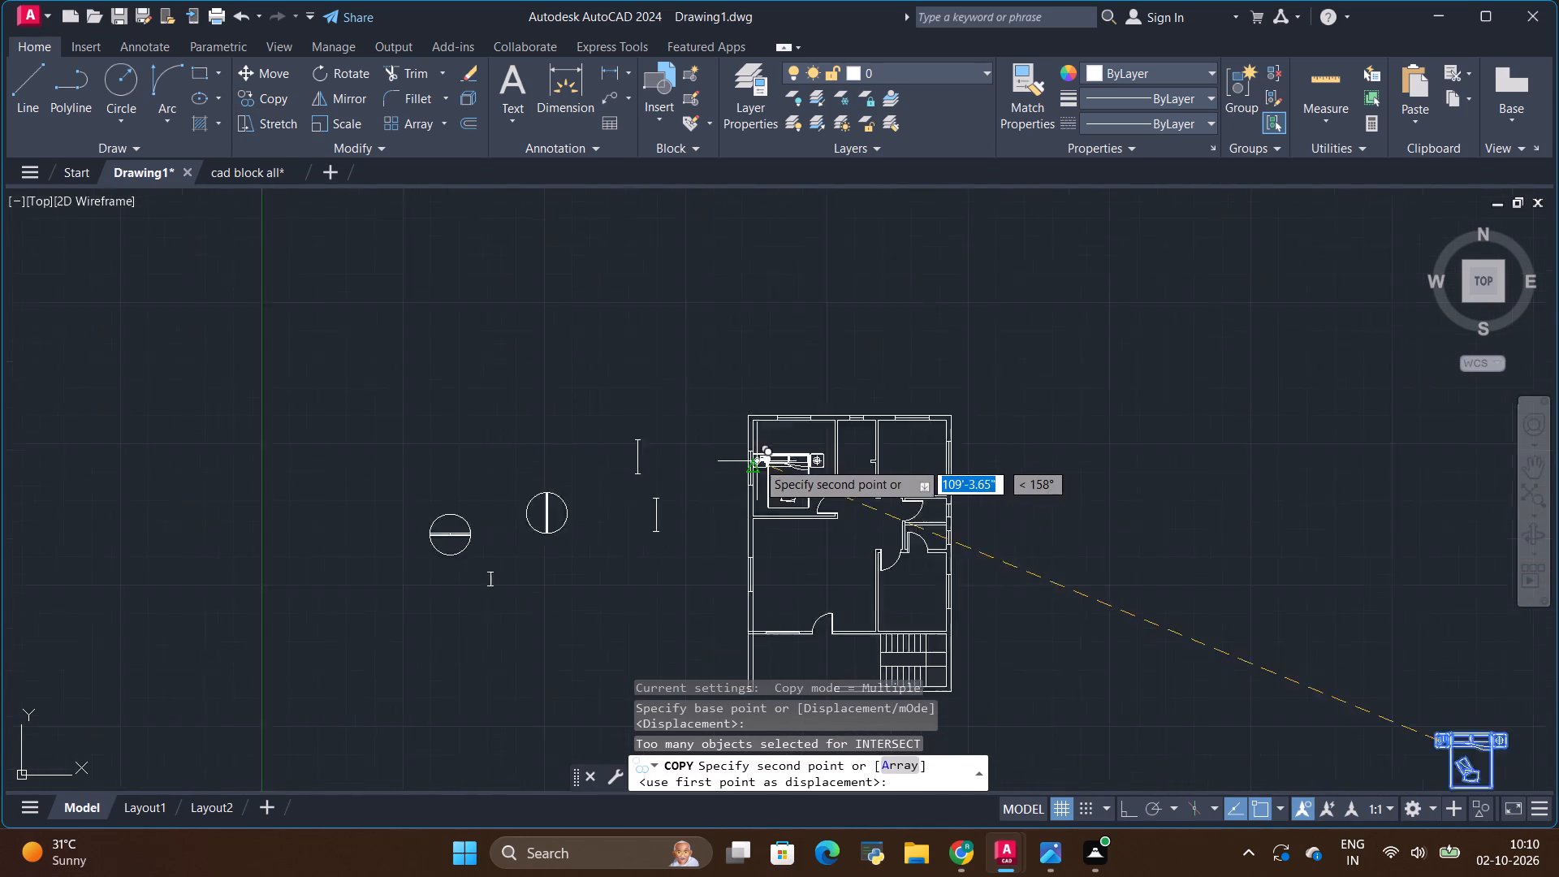
scroll(757, 461, "up", 3)
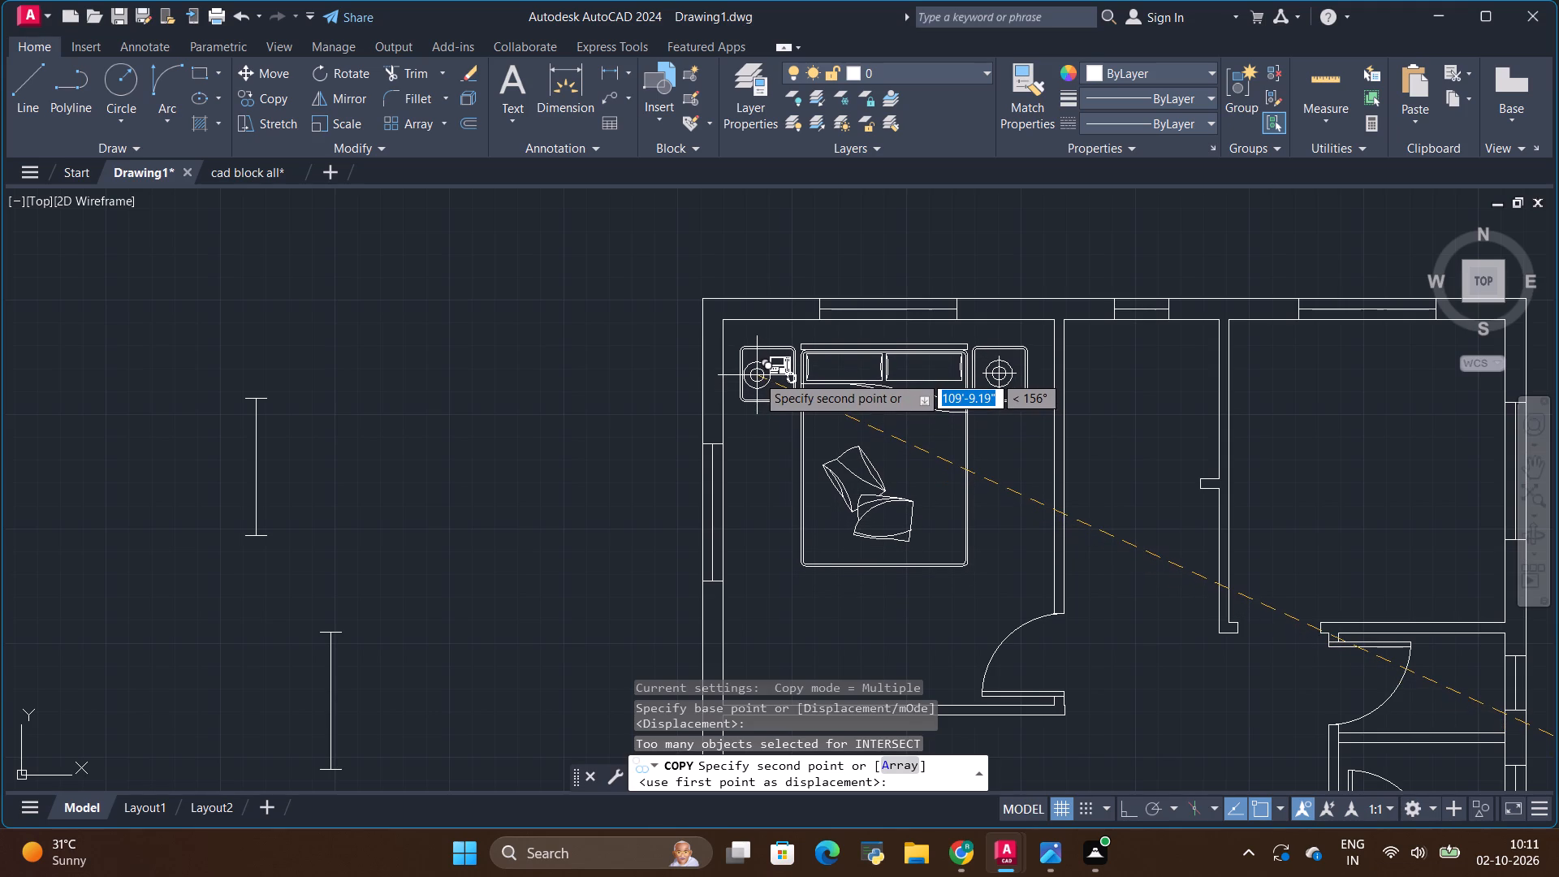
left_click(757, 375)
scroll(377, 478, "down", 2)
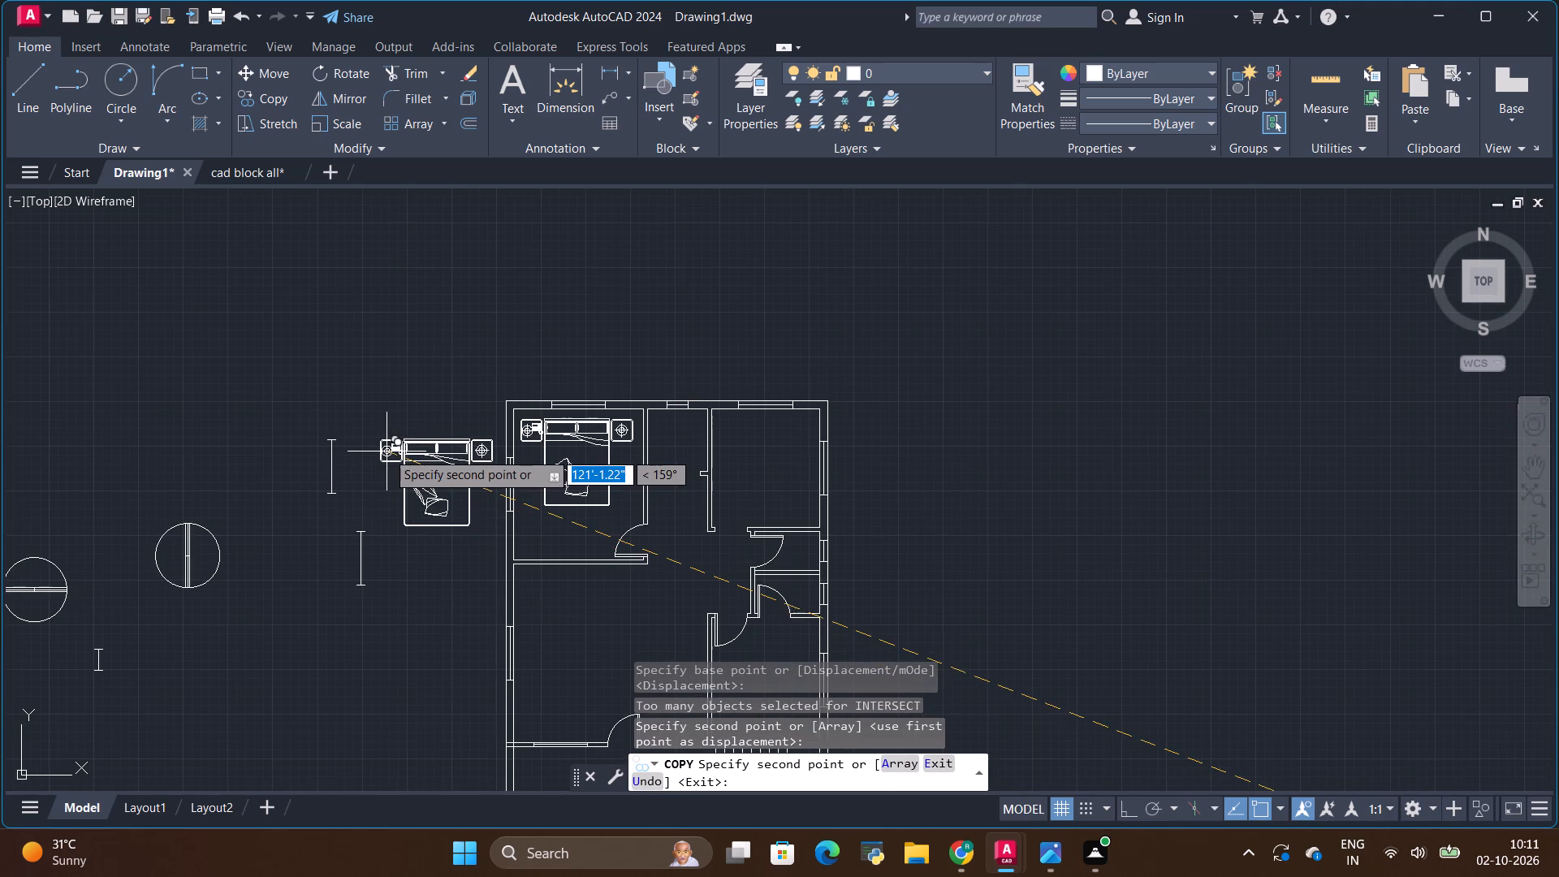
key("Escape")
Turn on Ortho and rotate the spare bed outside the plan a quarter turn clockwise so its headboard faces east.
scroll(434, 417, "down", 1)
scroll(532, 197, "down", 1)
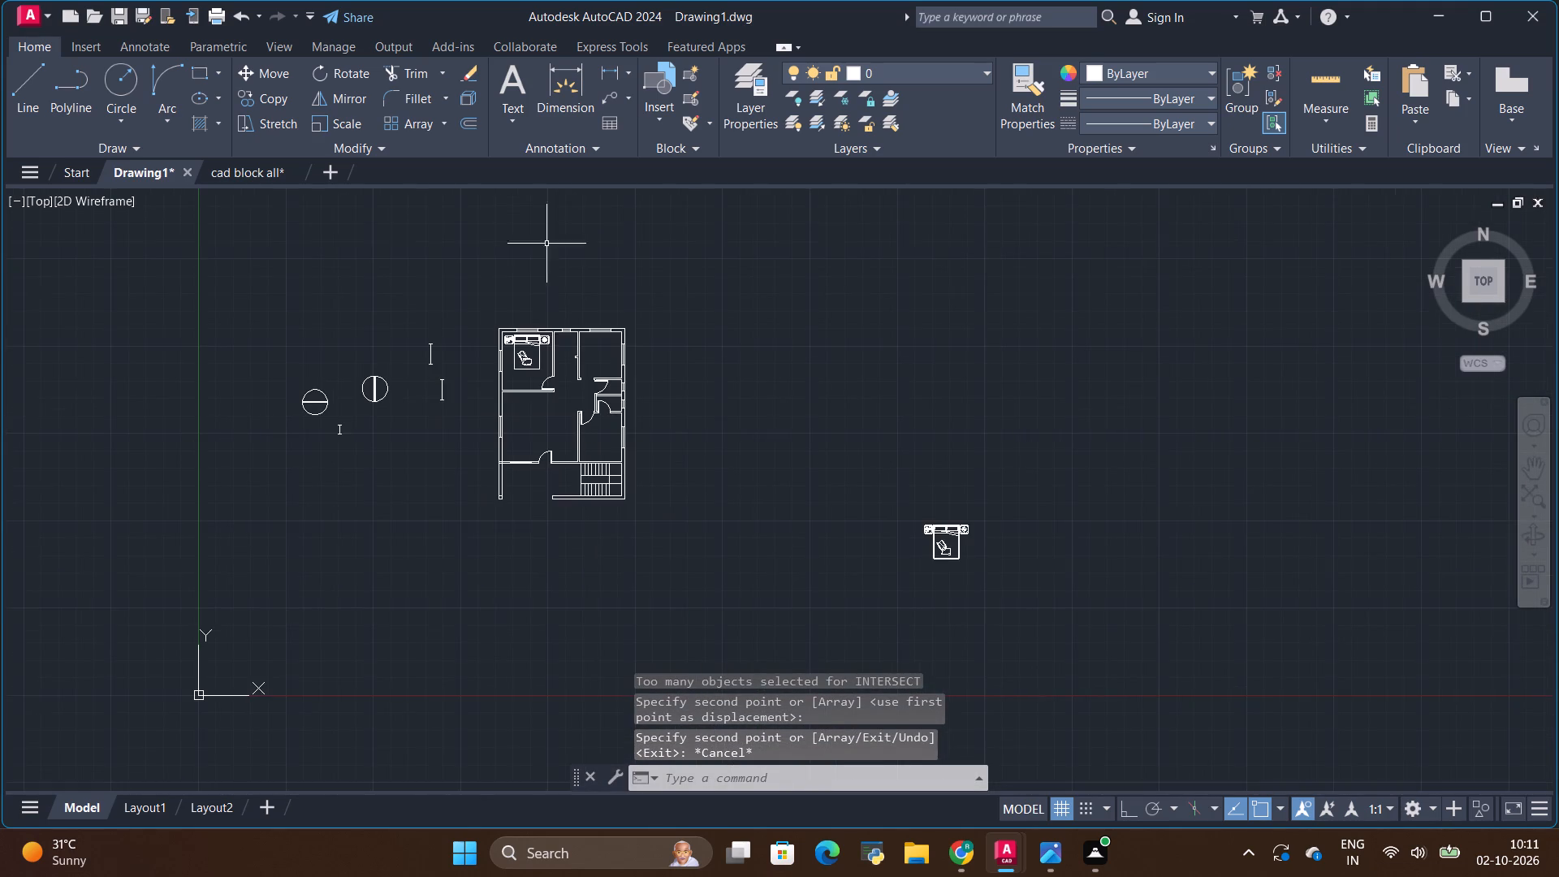
scroll(592, 365, "up", 2)
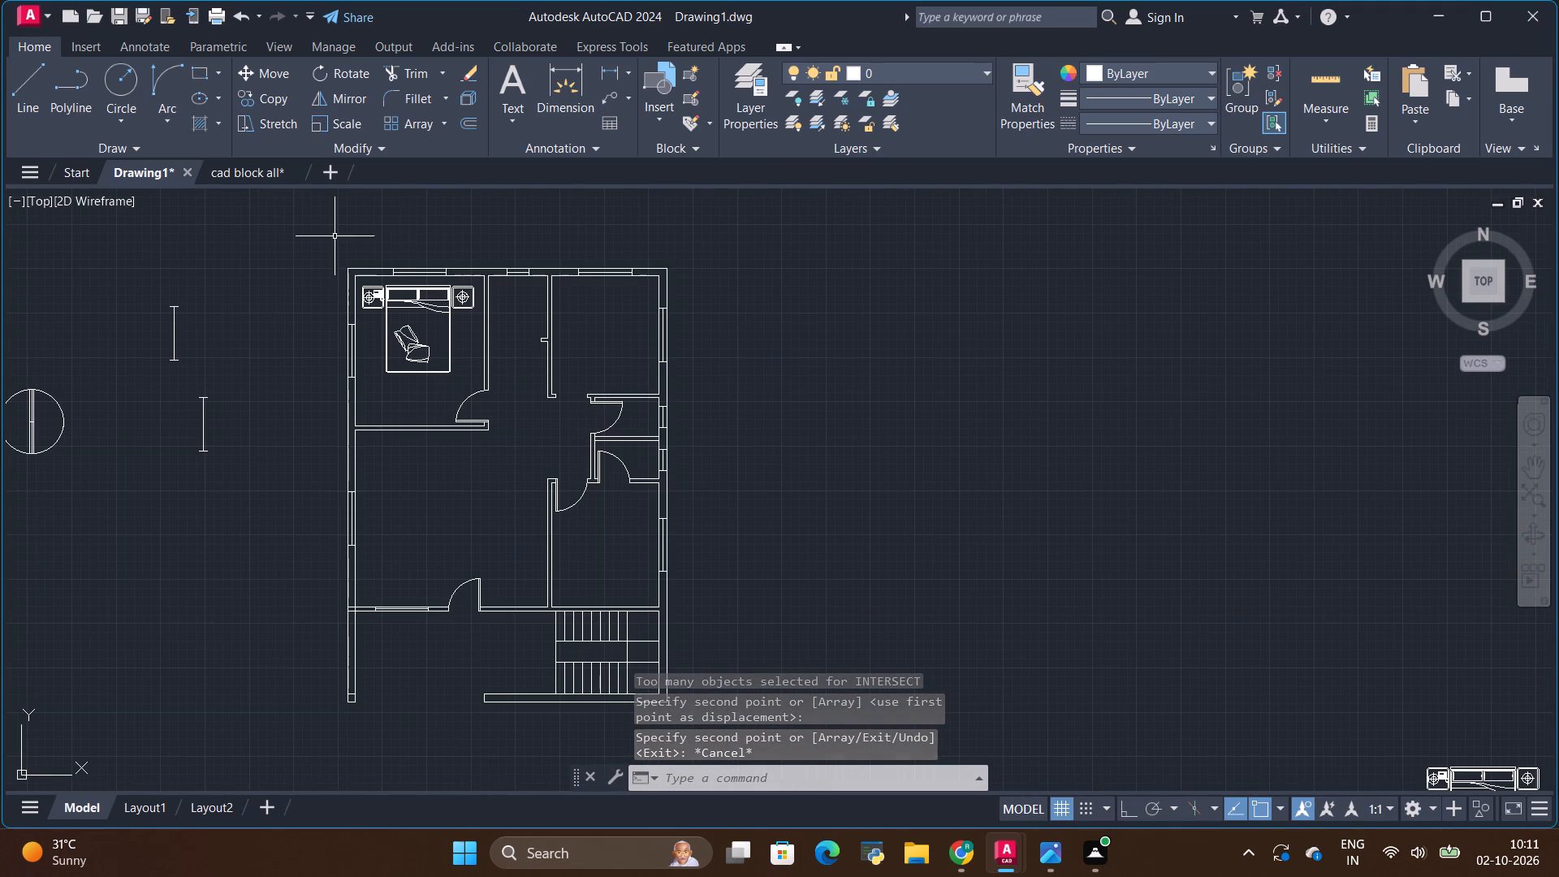
scroll(581, 292, "down", 1)
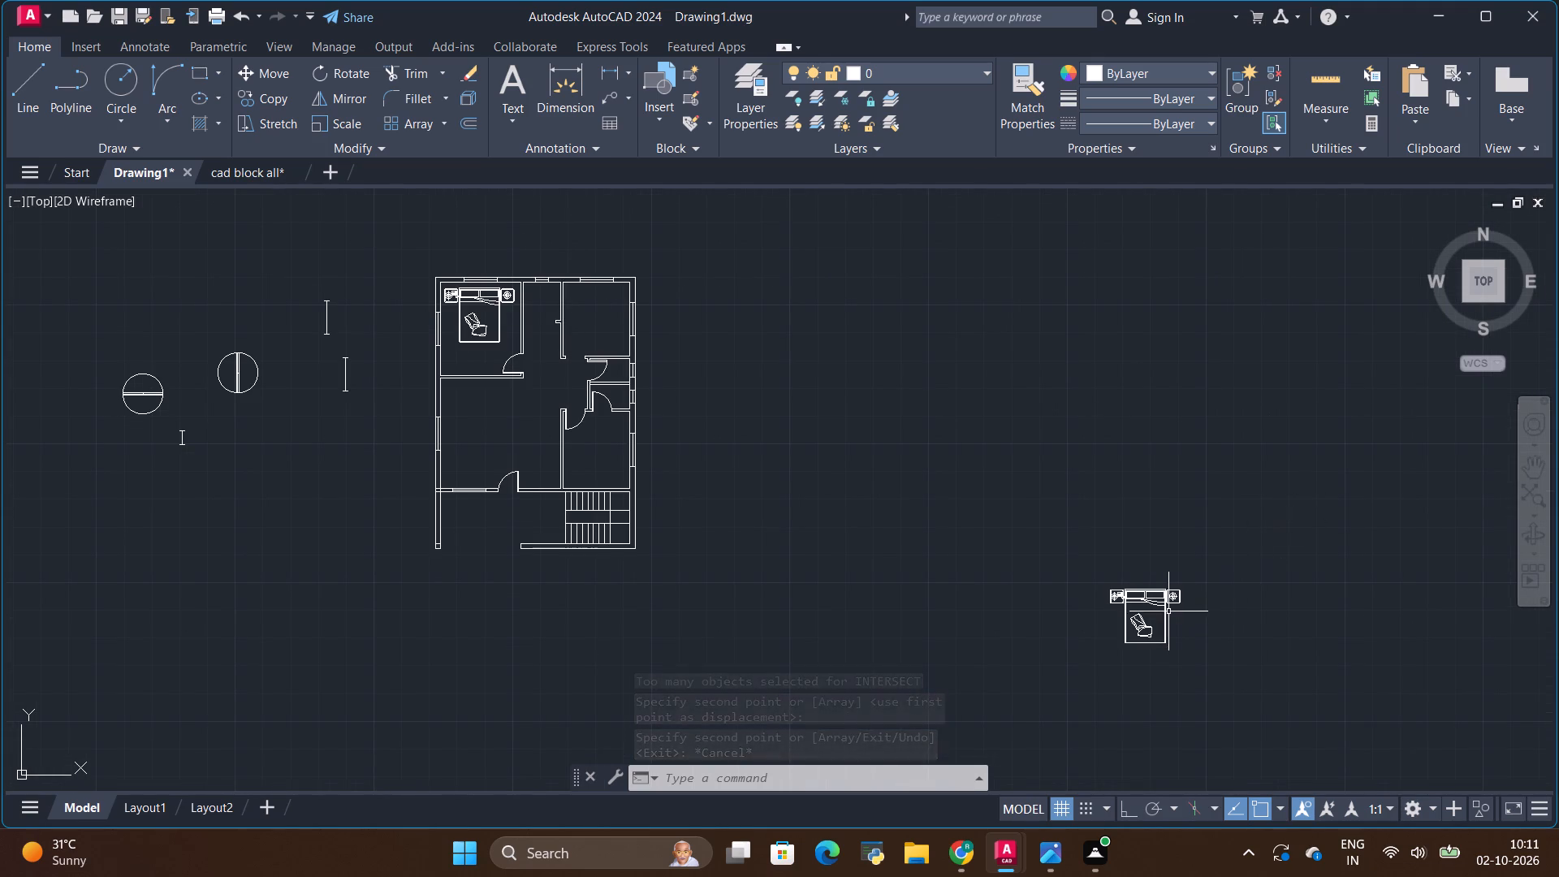
left_click(1128, 596)
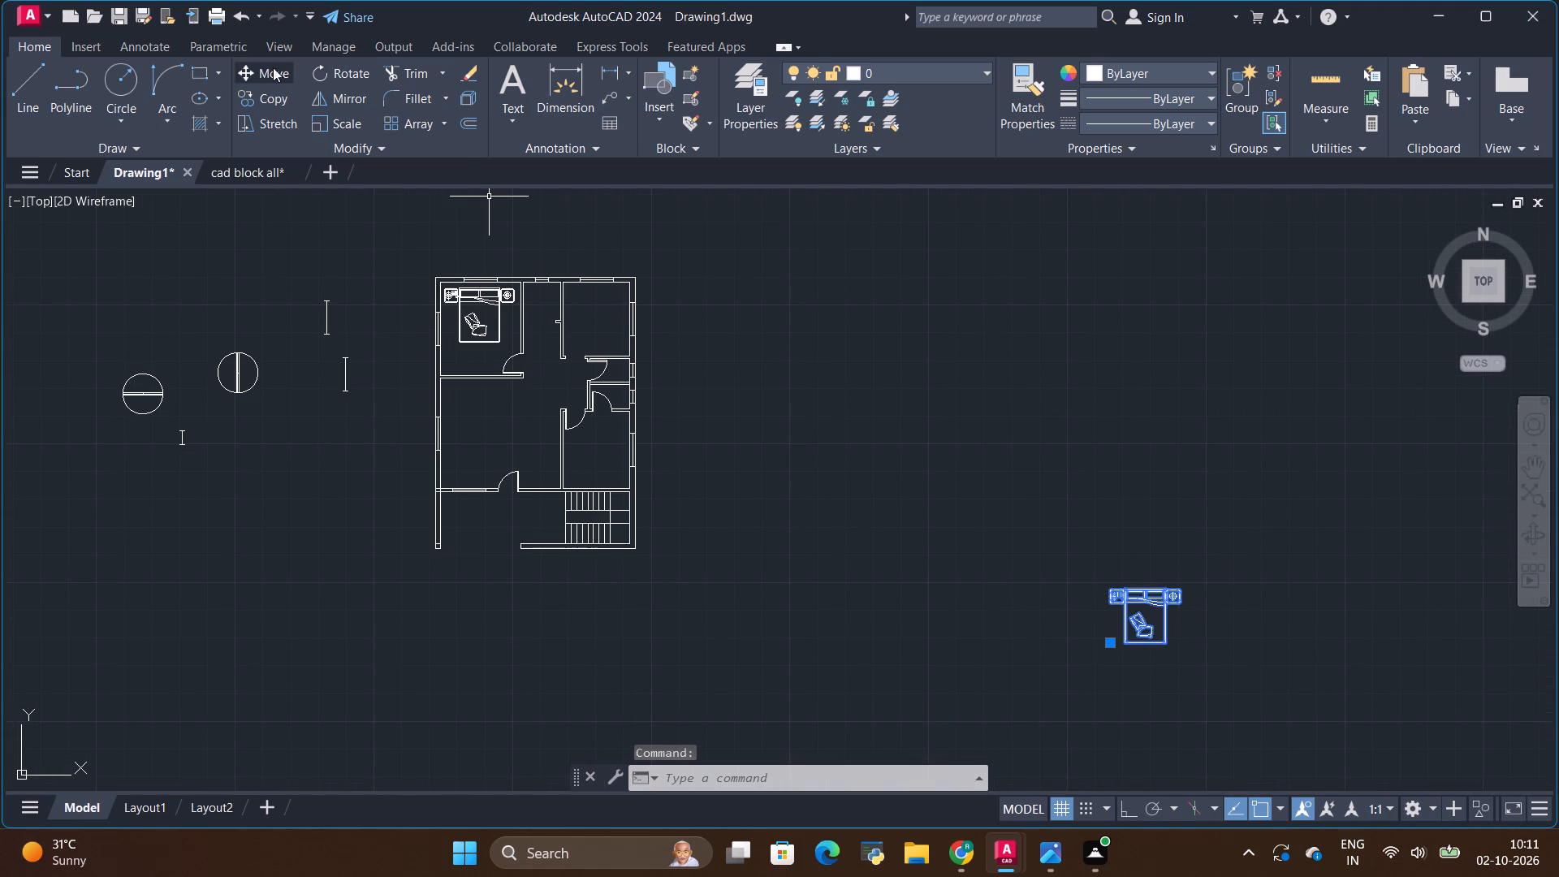
left_click(337, 67)
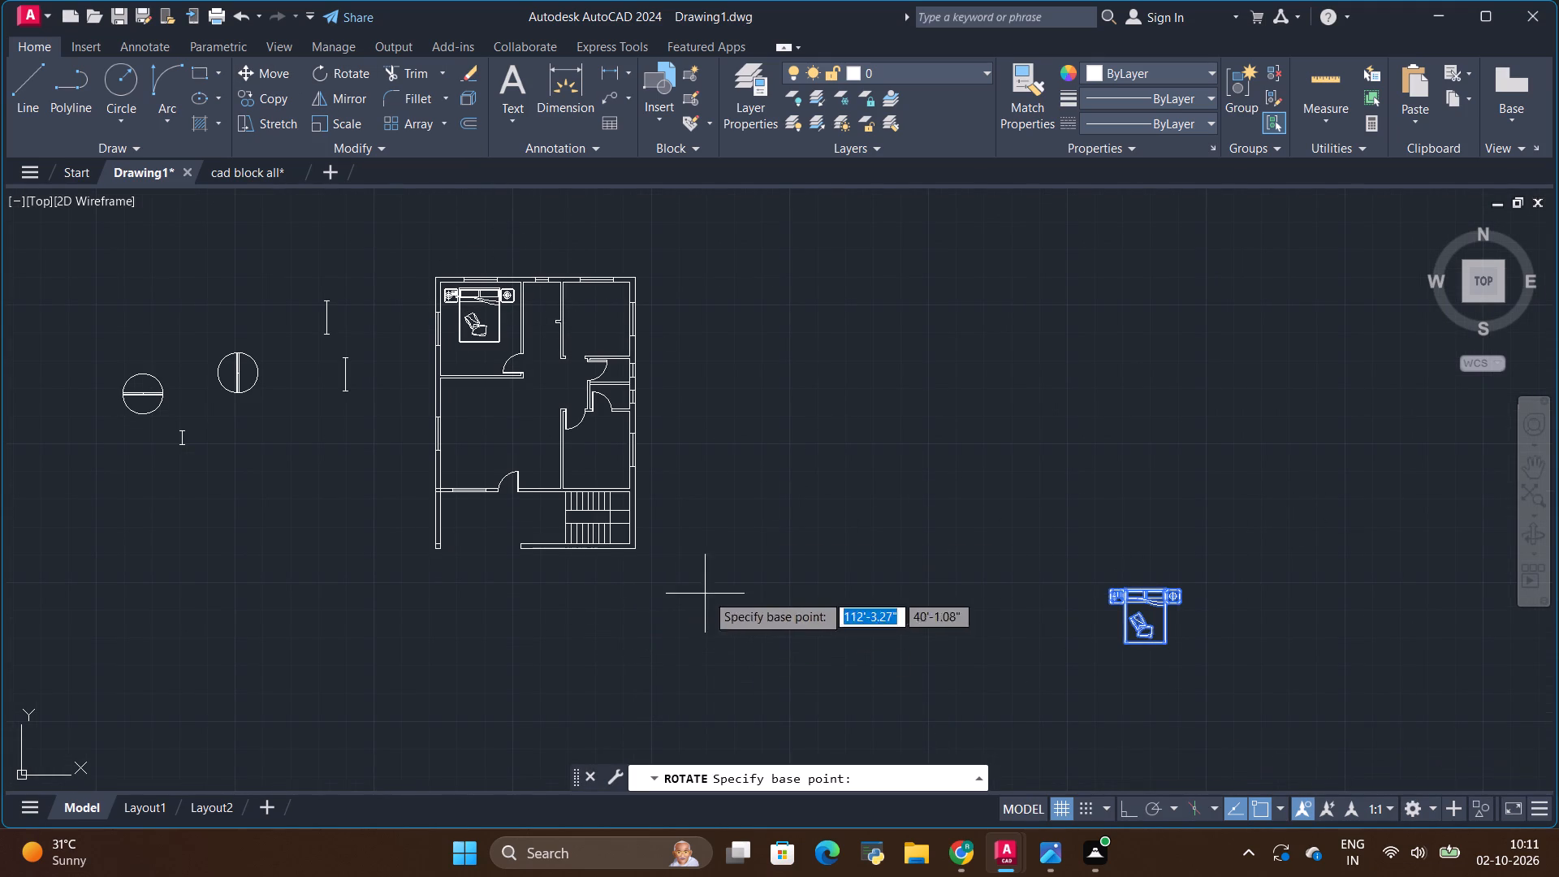
left_click_drag(1178, 590, 1202, 585)
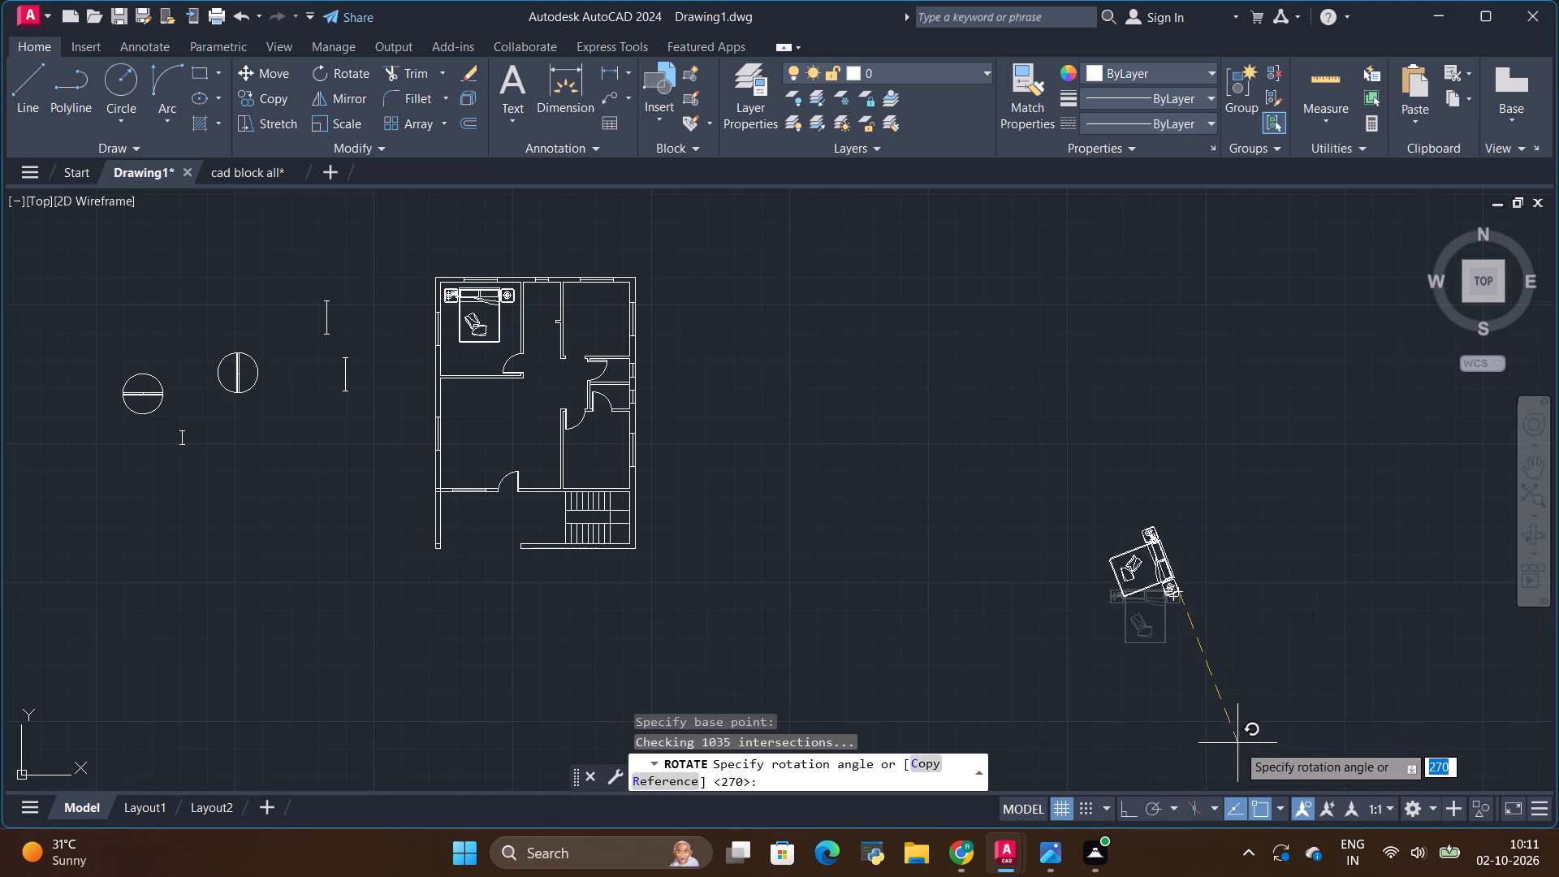
left_click(1127, 809)
left_click(1158, 708)
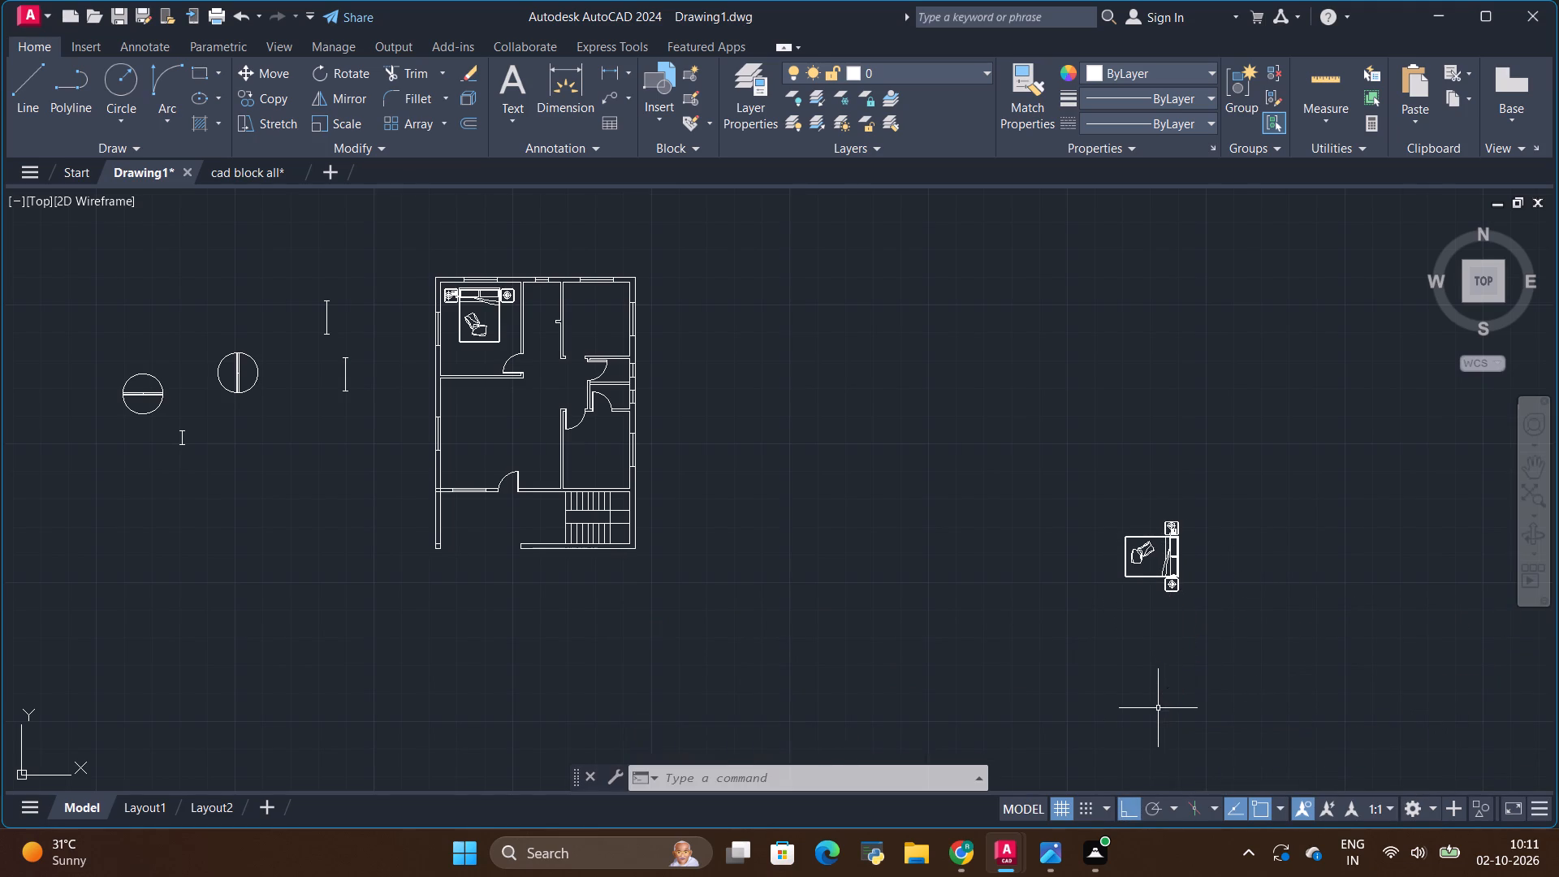
Move the rotated bed into the plan's lower-right bedroom with Ortho off, placing its headboard against the east wall.
left_click(1169, 565)
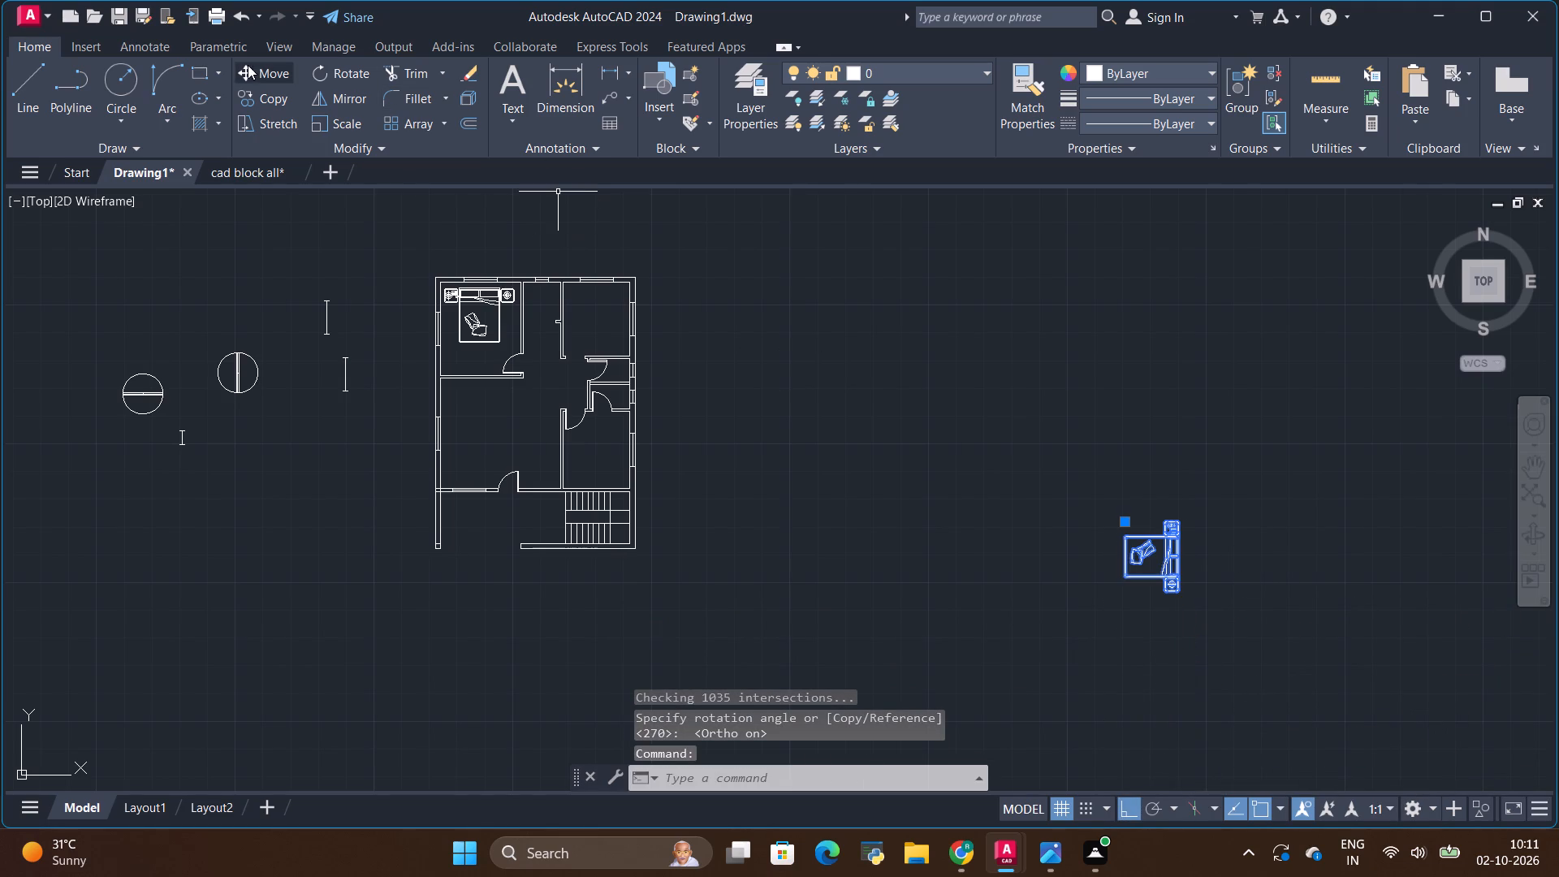
left_click(269, 73)
left_click(1172, 559)
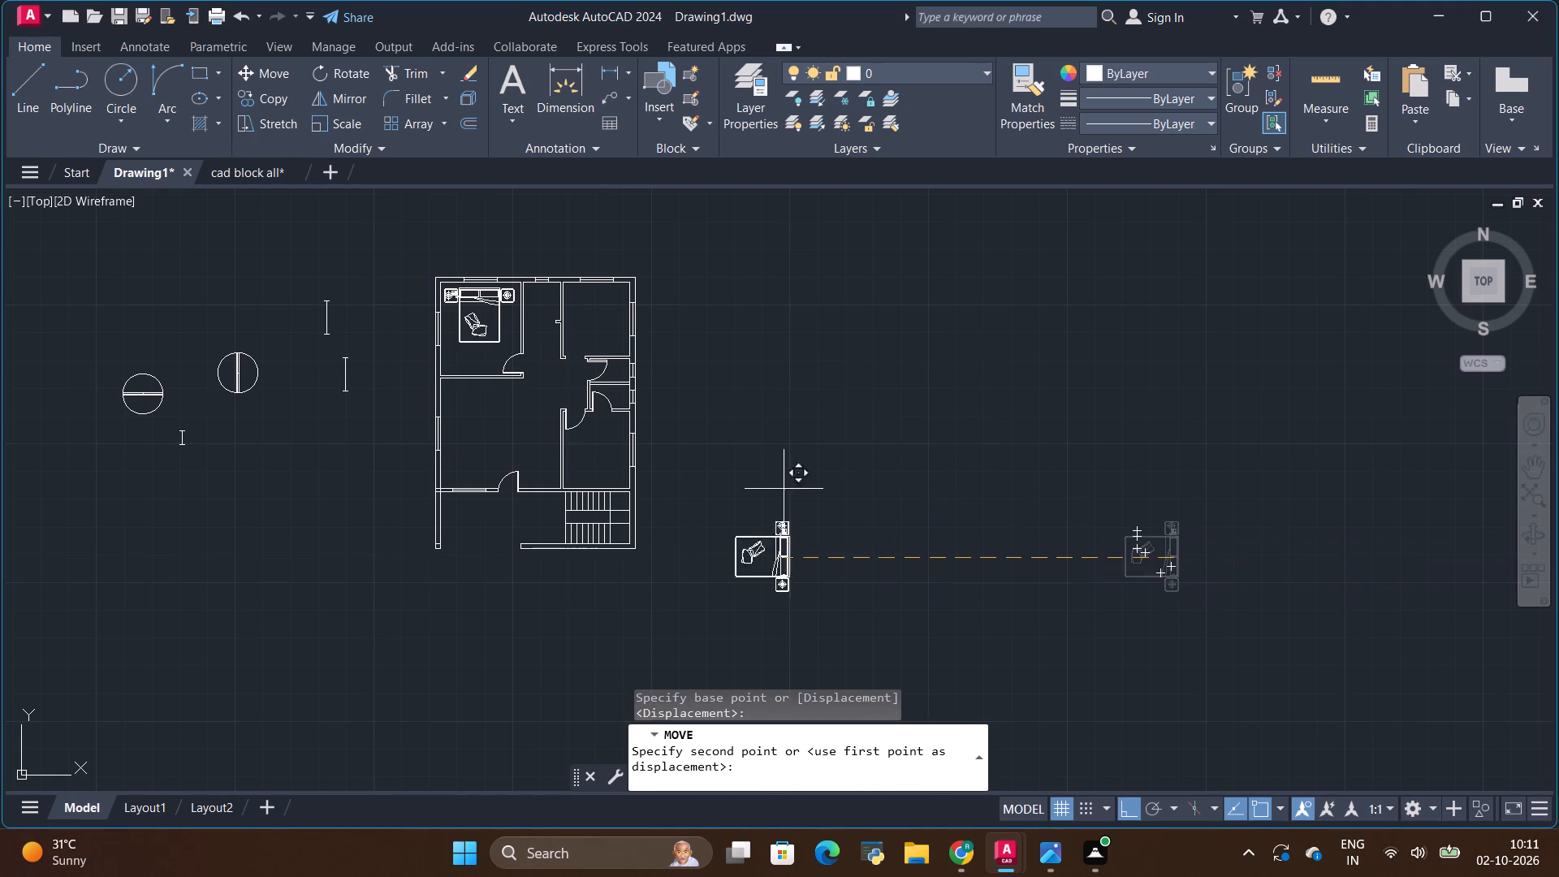
scroll(604, 448, "up", 3)
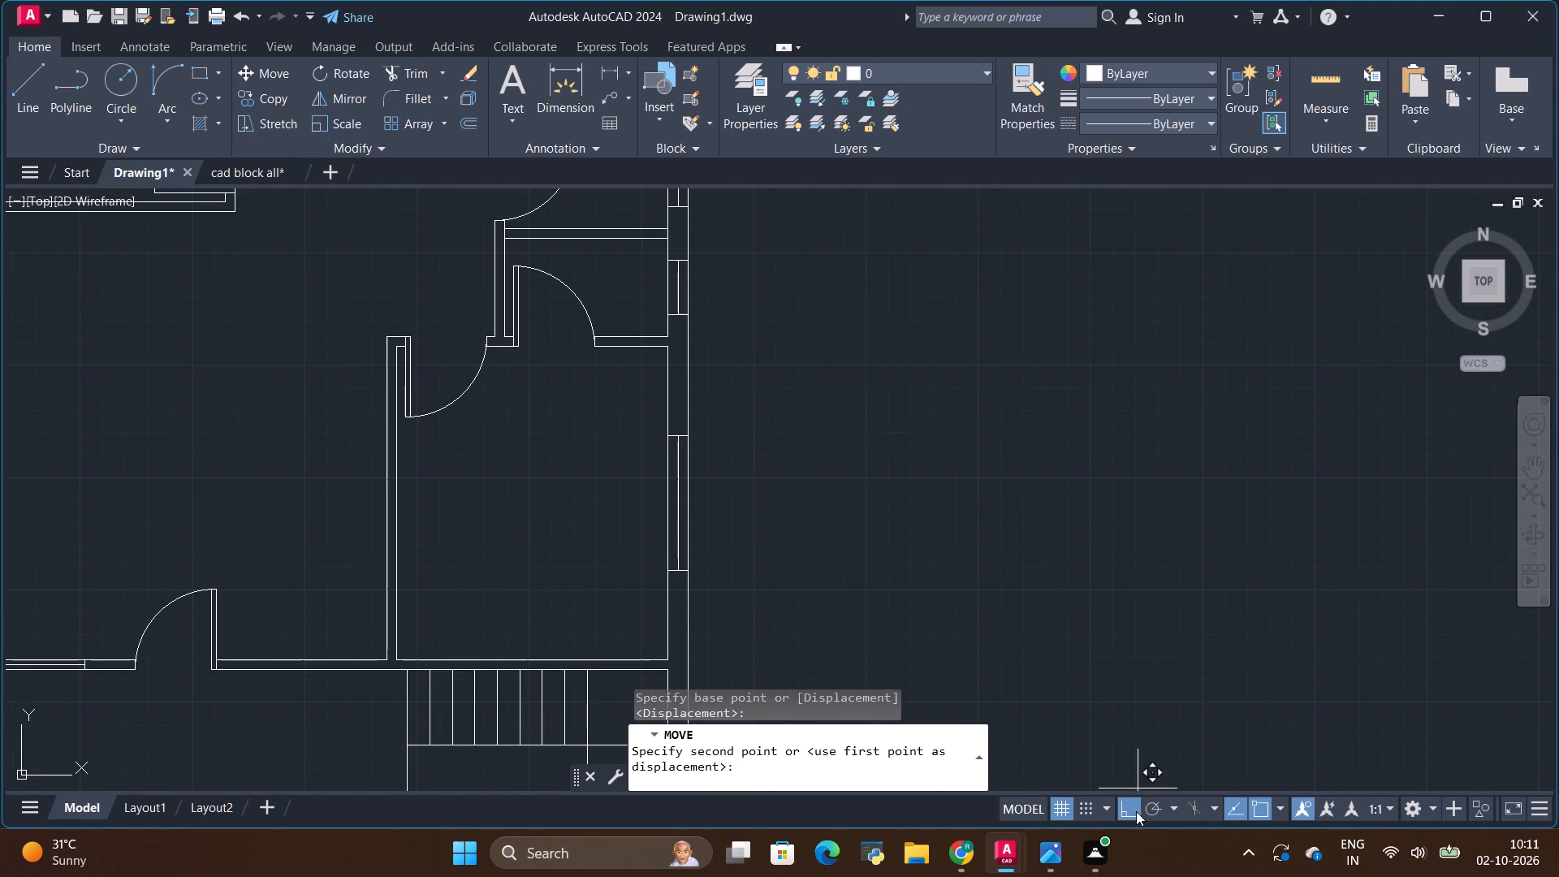
left_click(1132, 813)
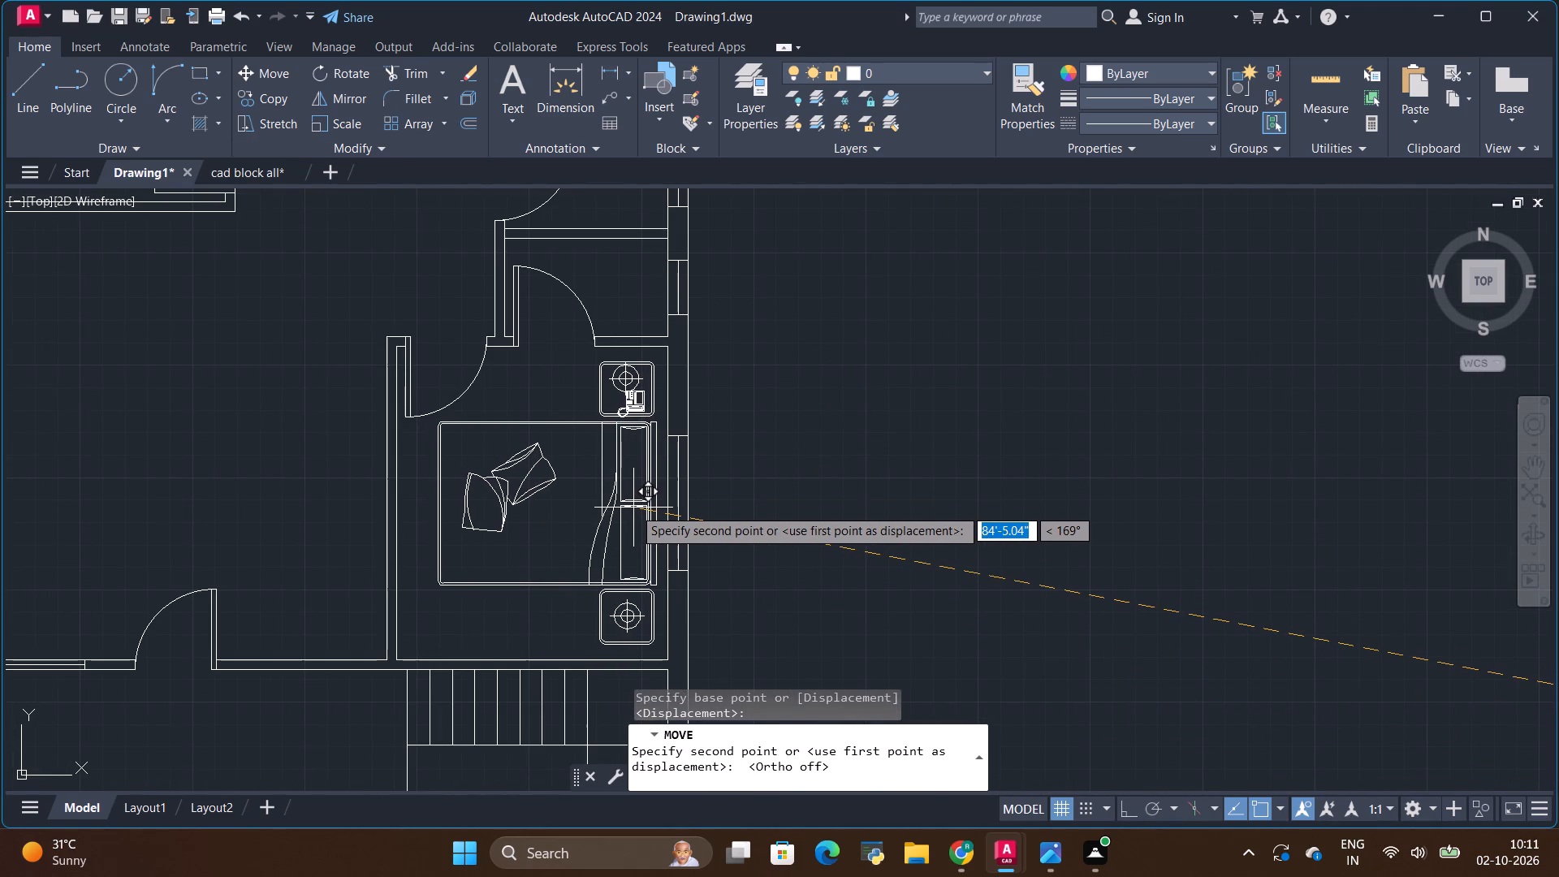
left_click(633, 508)
scroll(855, 500, "down", 3)
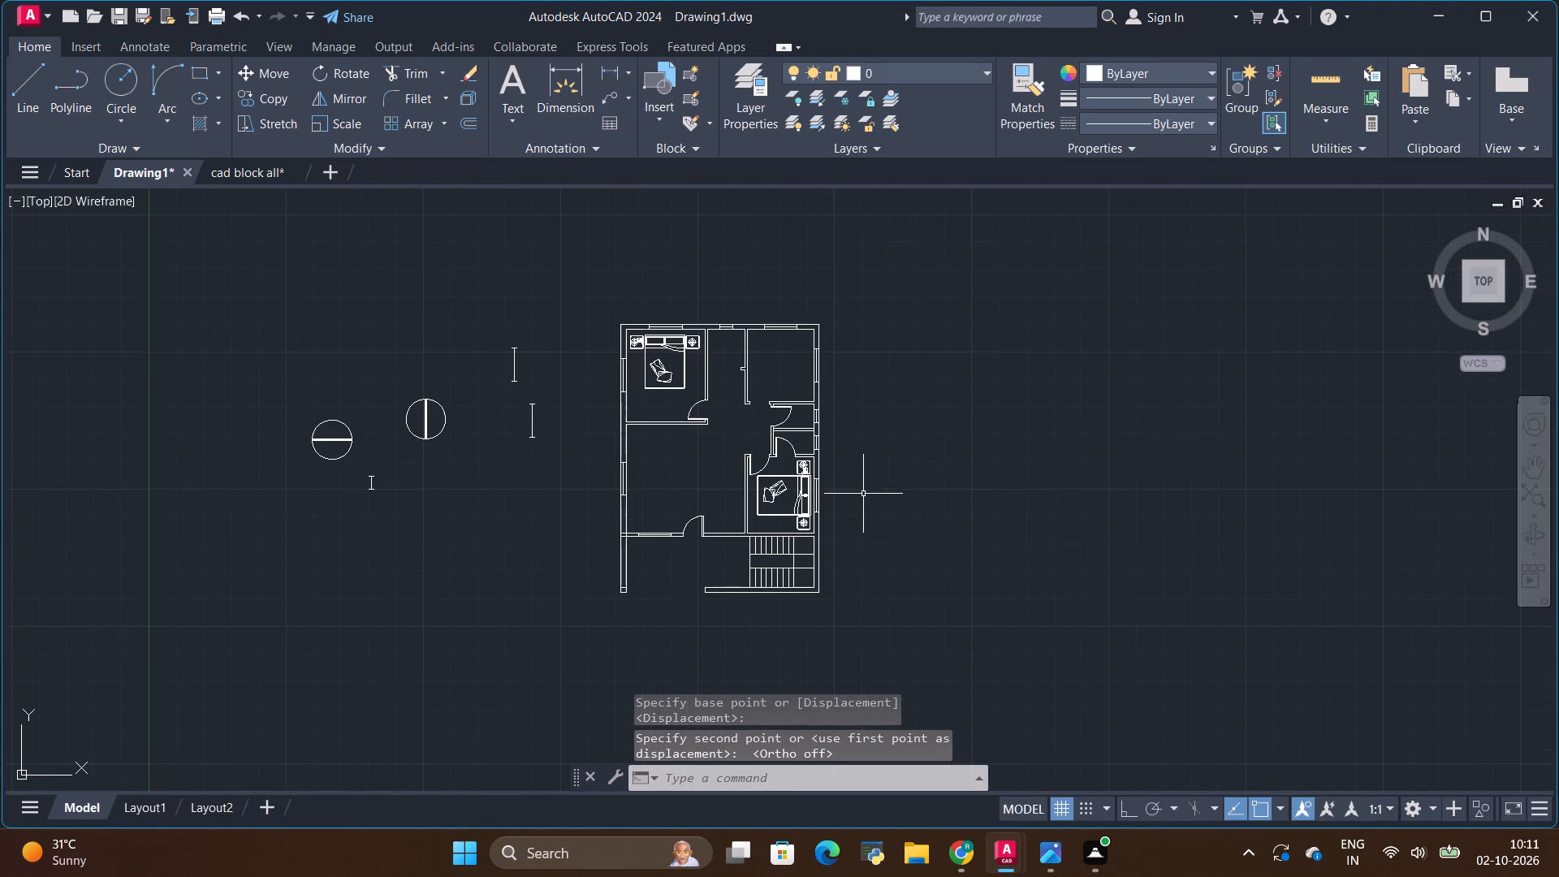
key("Escape")
Switch between the drawing and the 30 x 40 reference image in Photos to compare the furniture layout with the drafted plan.
scroll(625, 354, "up", 1)
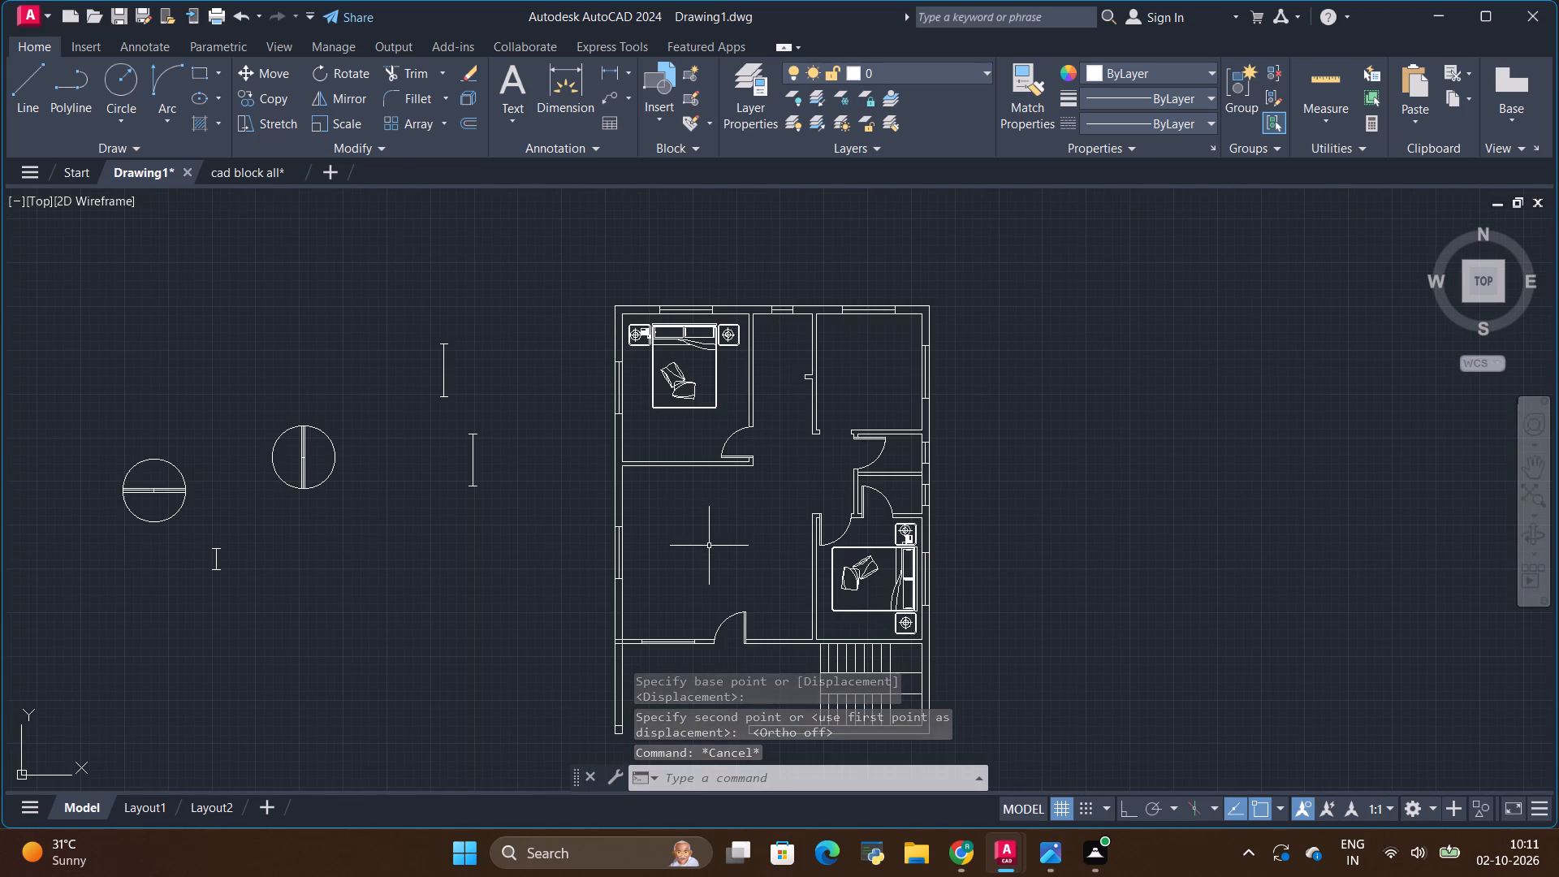
scroll(805, 468, "down", 1)
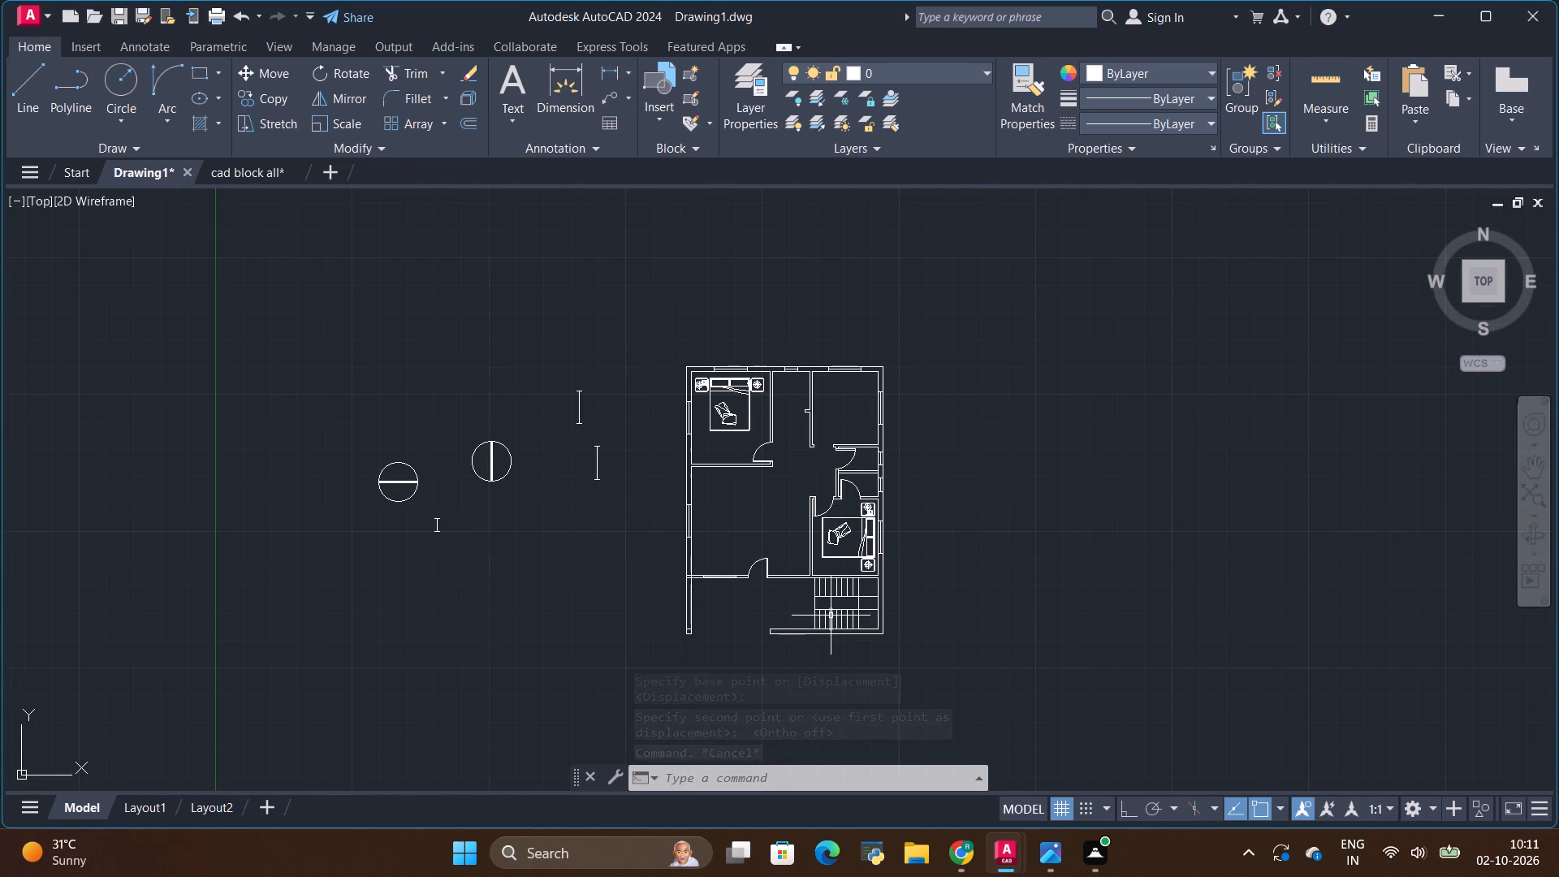
scroll(831, 613, "up", 1)
key("alt+Tab")
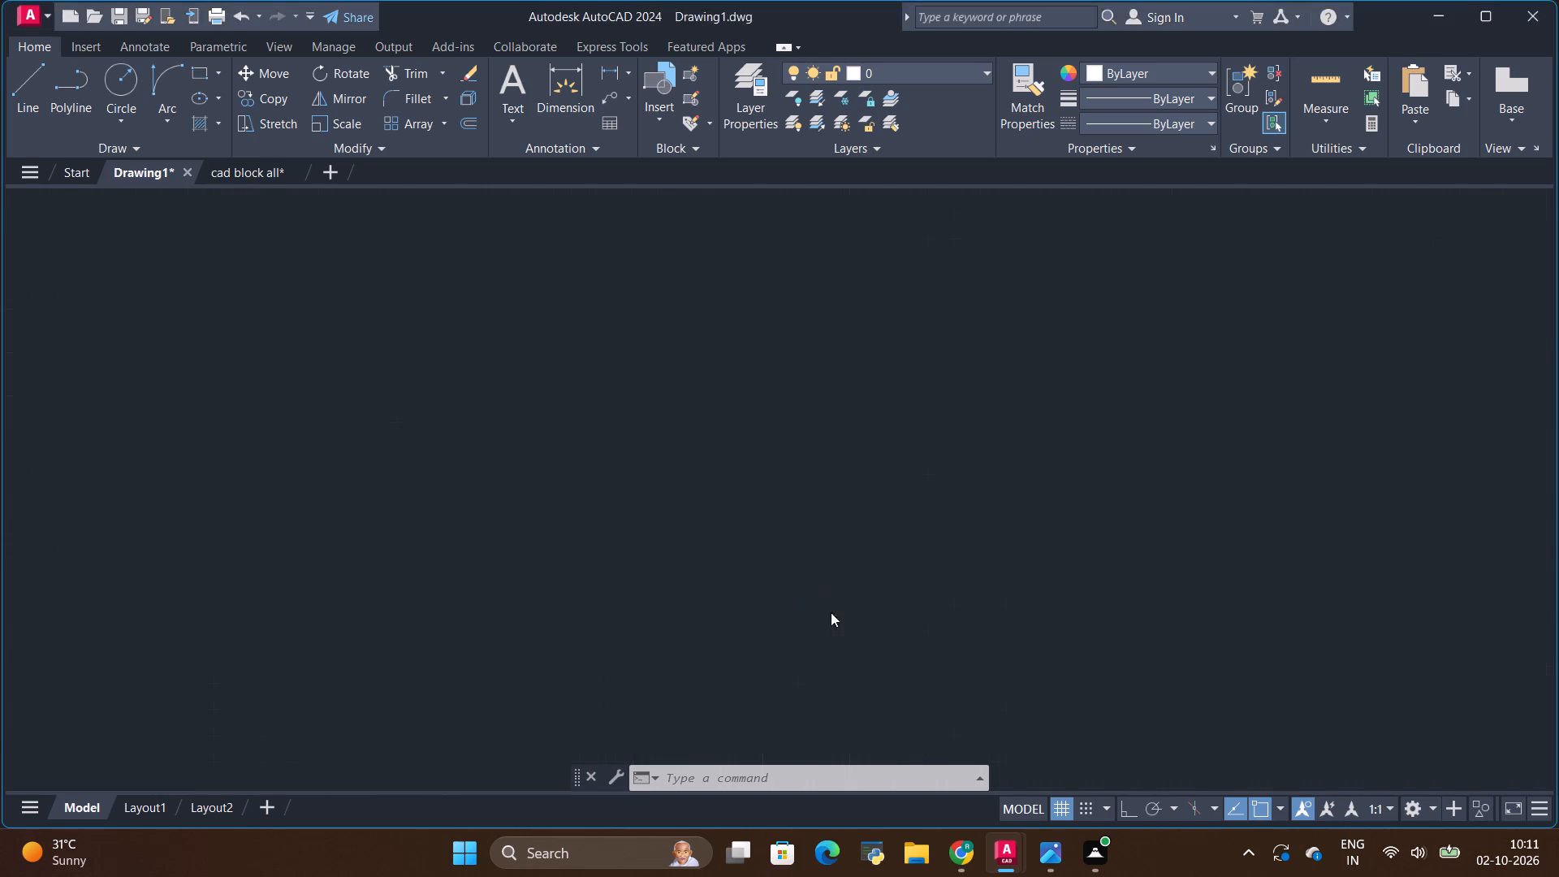
key("alt+Tab")
key("alt+Tab")
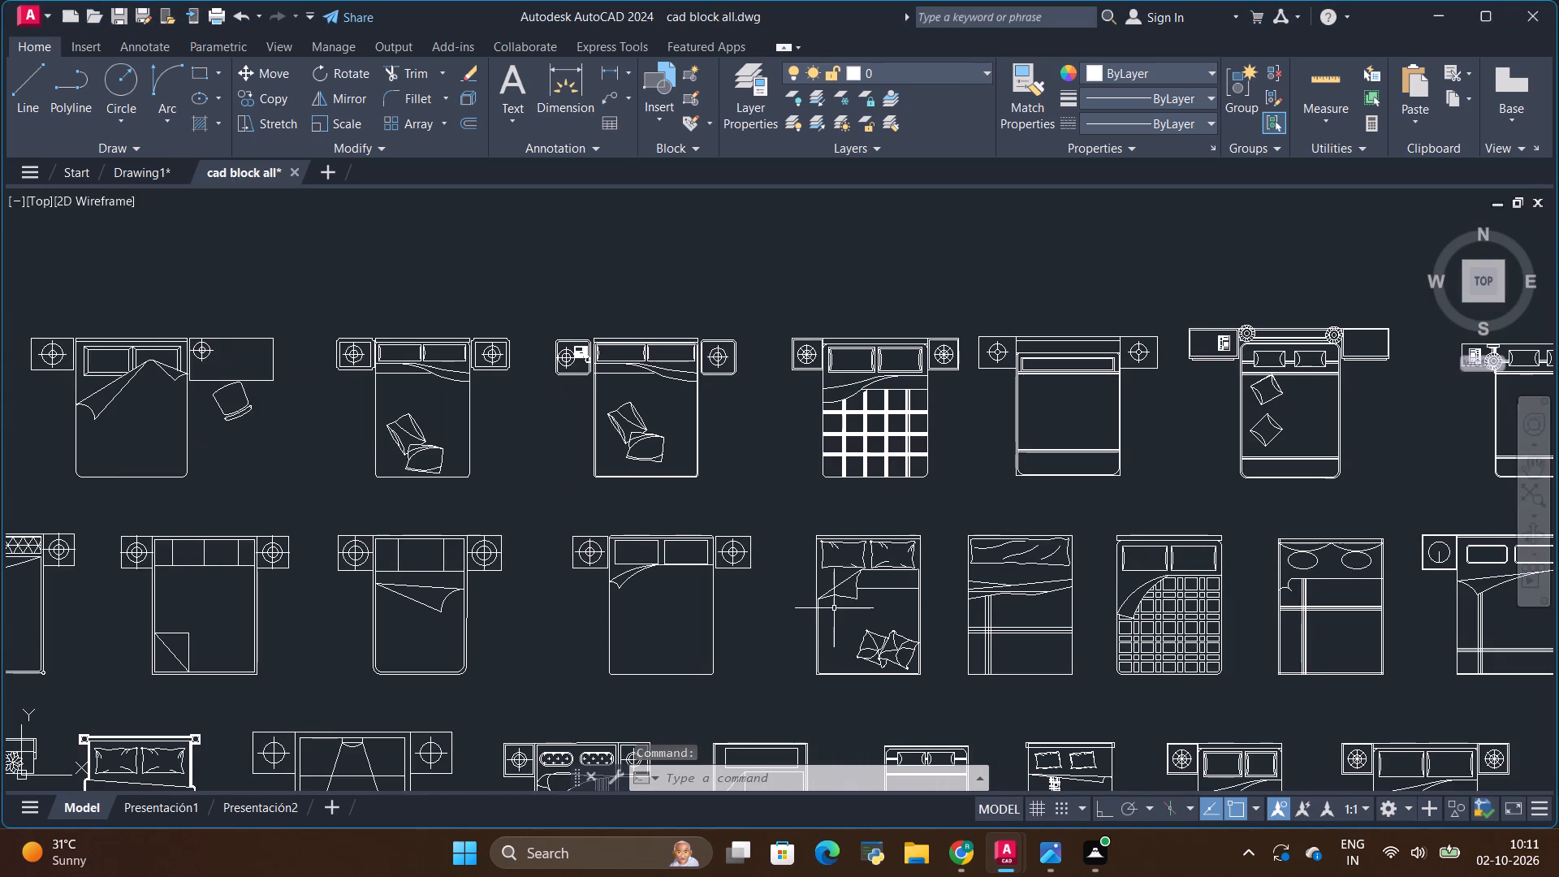
left_click(128, 179)
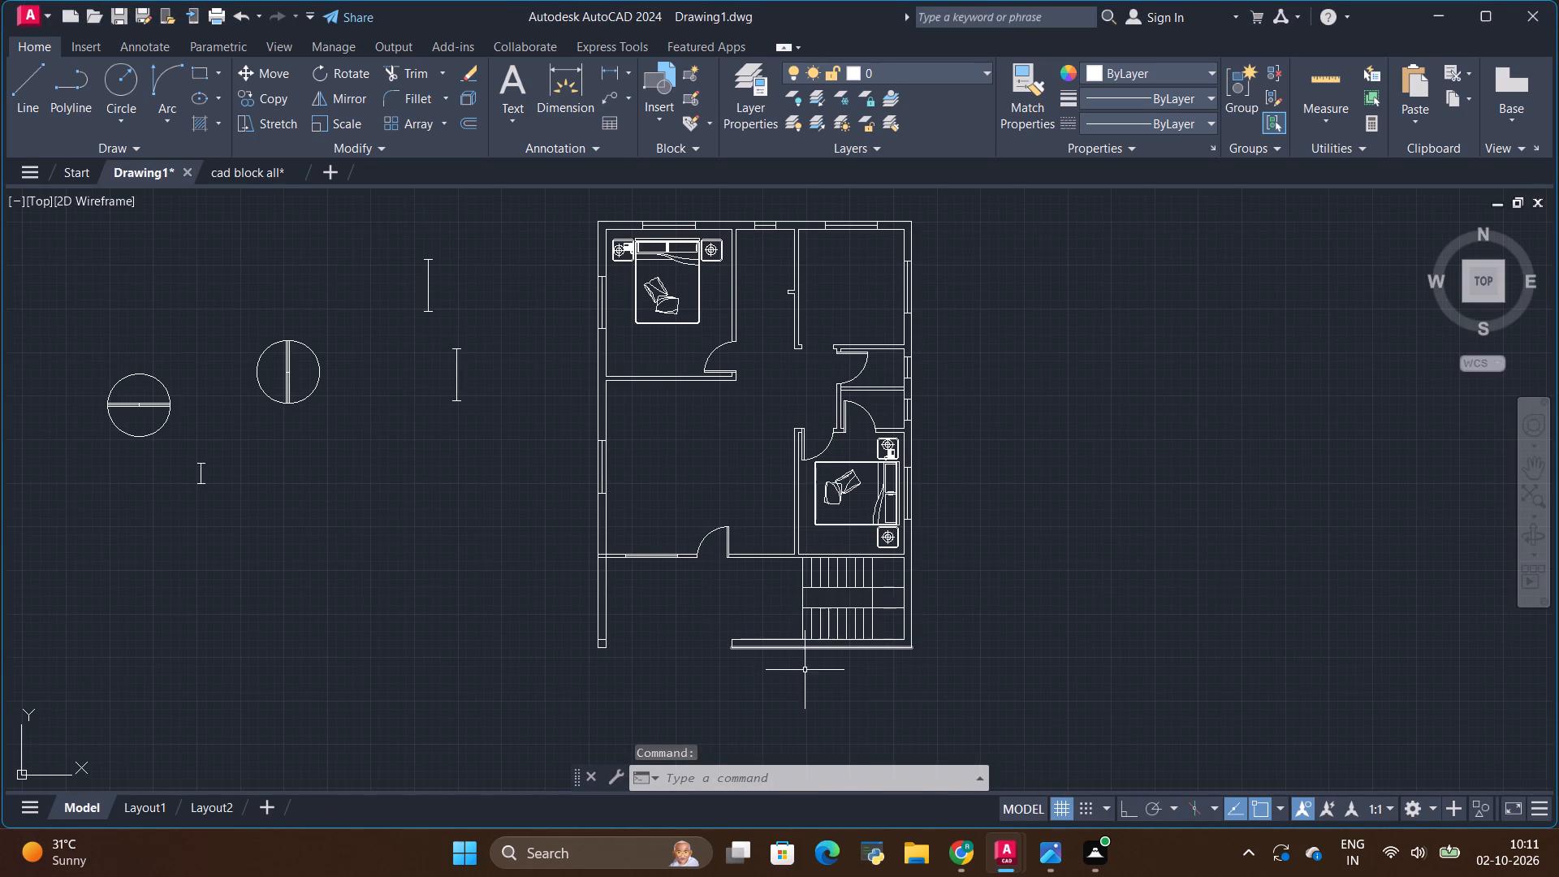
left_click(1043, 859)
key("alt+Tab")
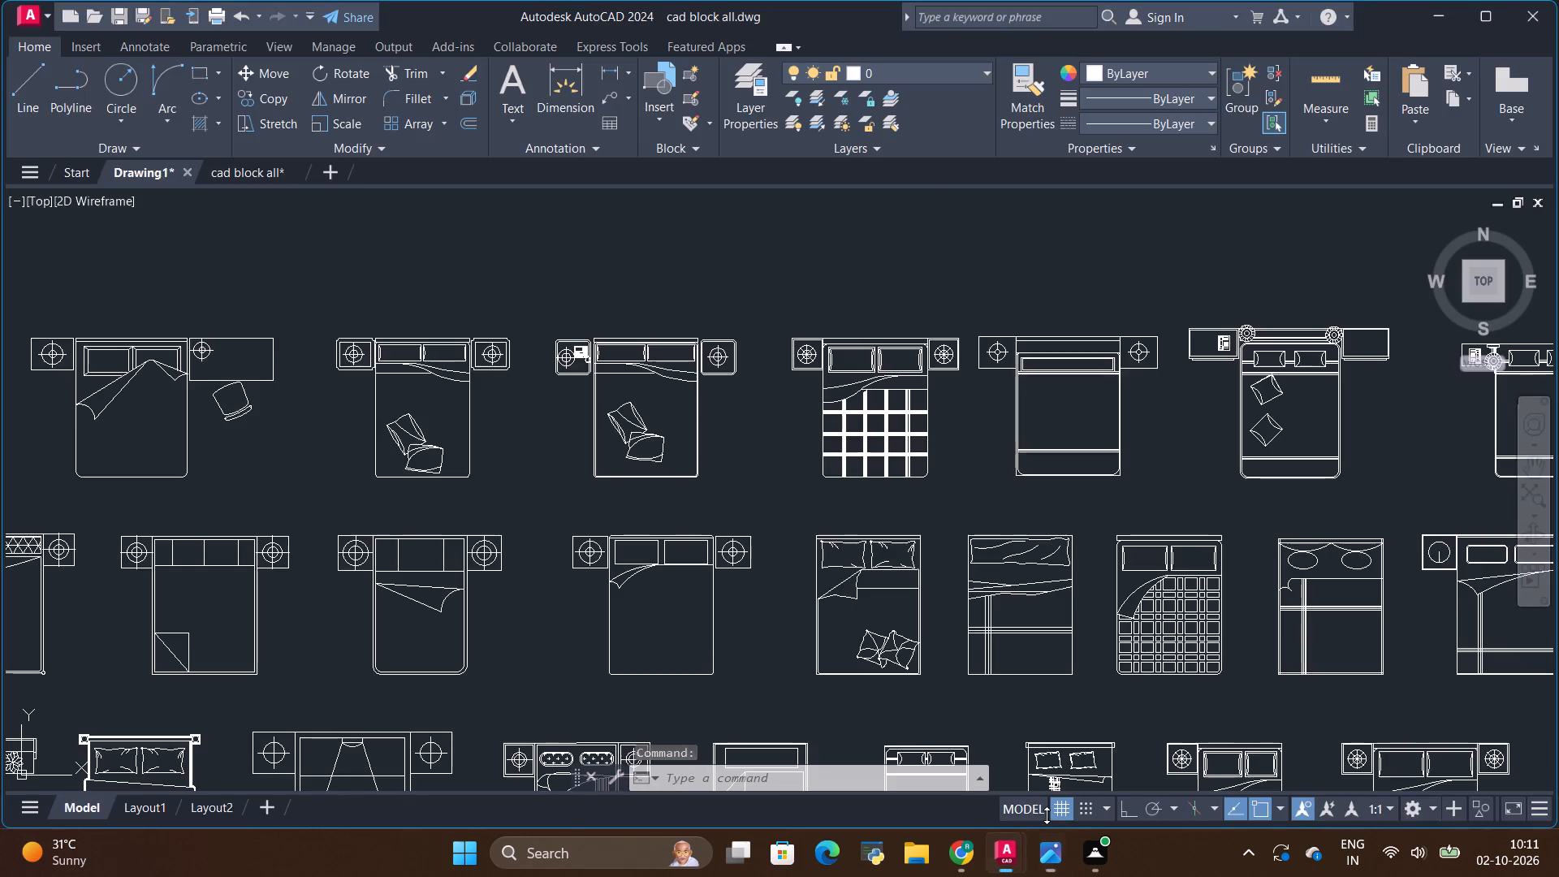
key("alt+Tab")
key("alt+Tab")
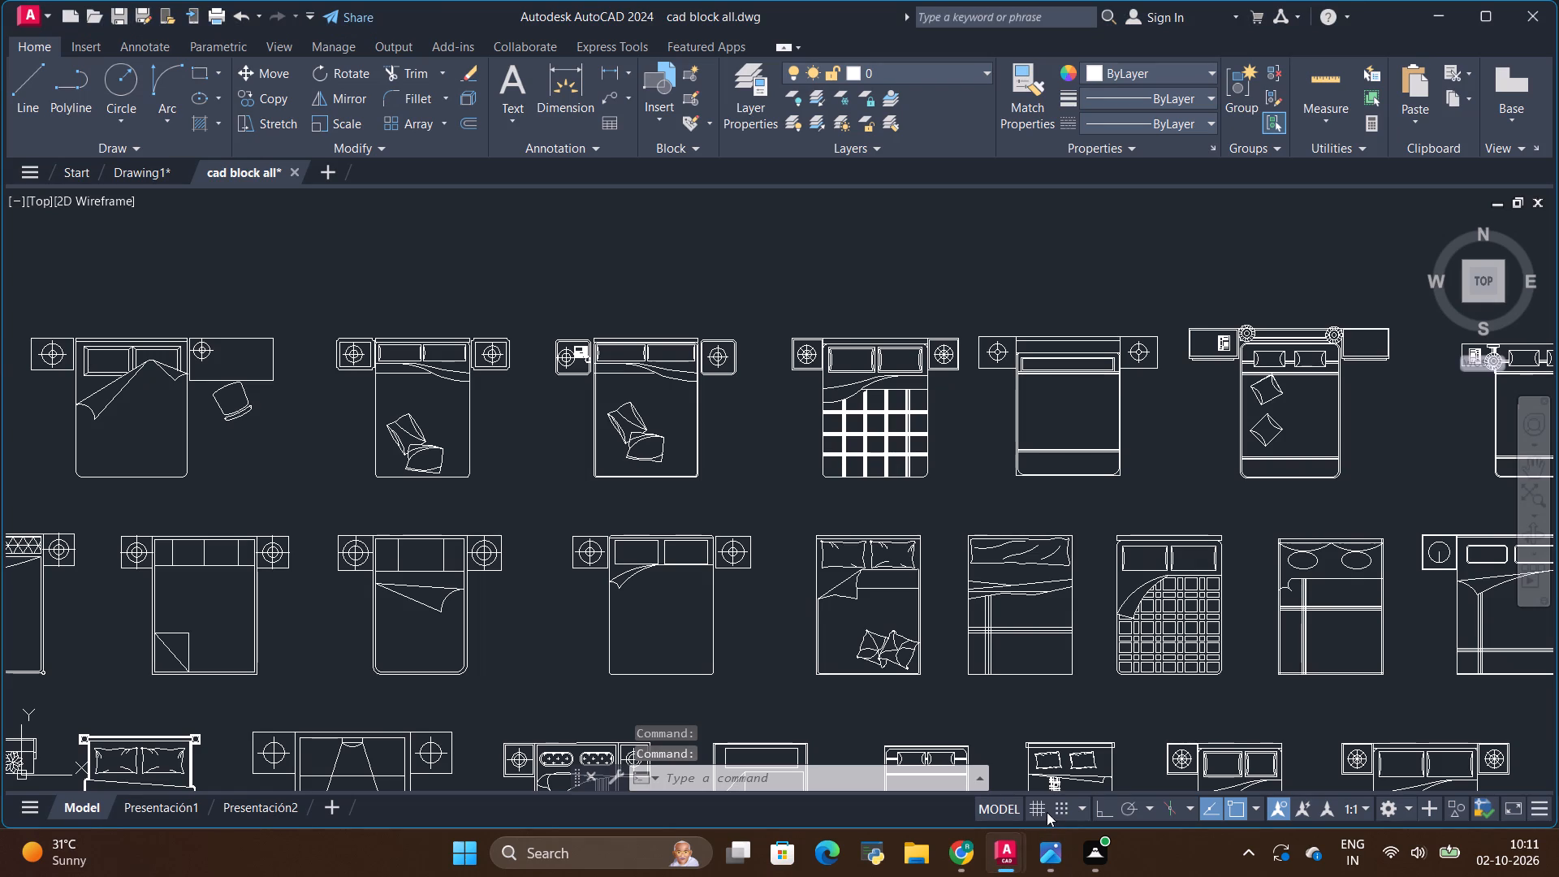
left_click(139, 174)
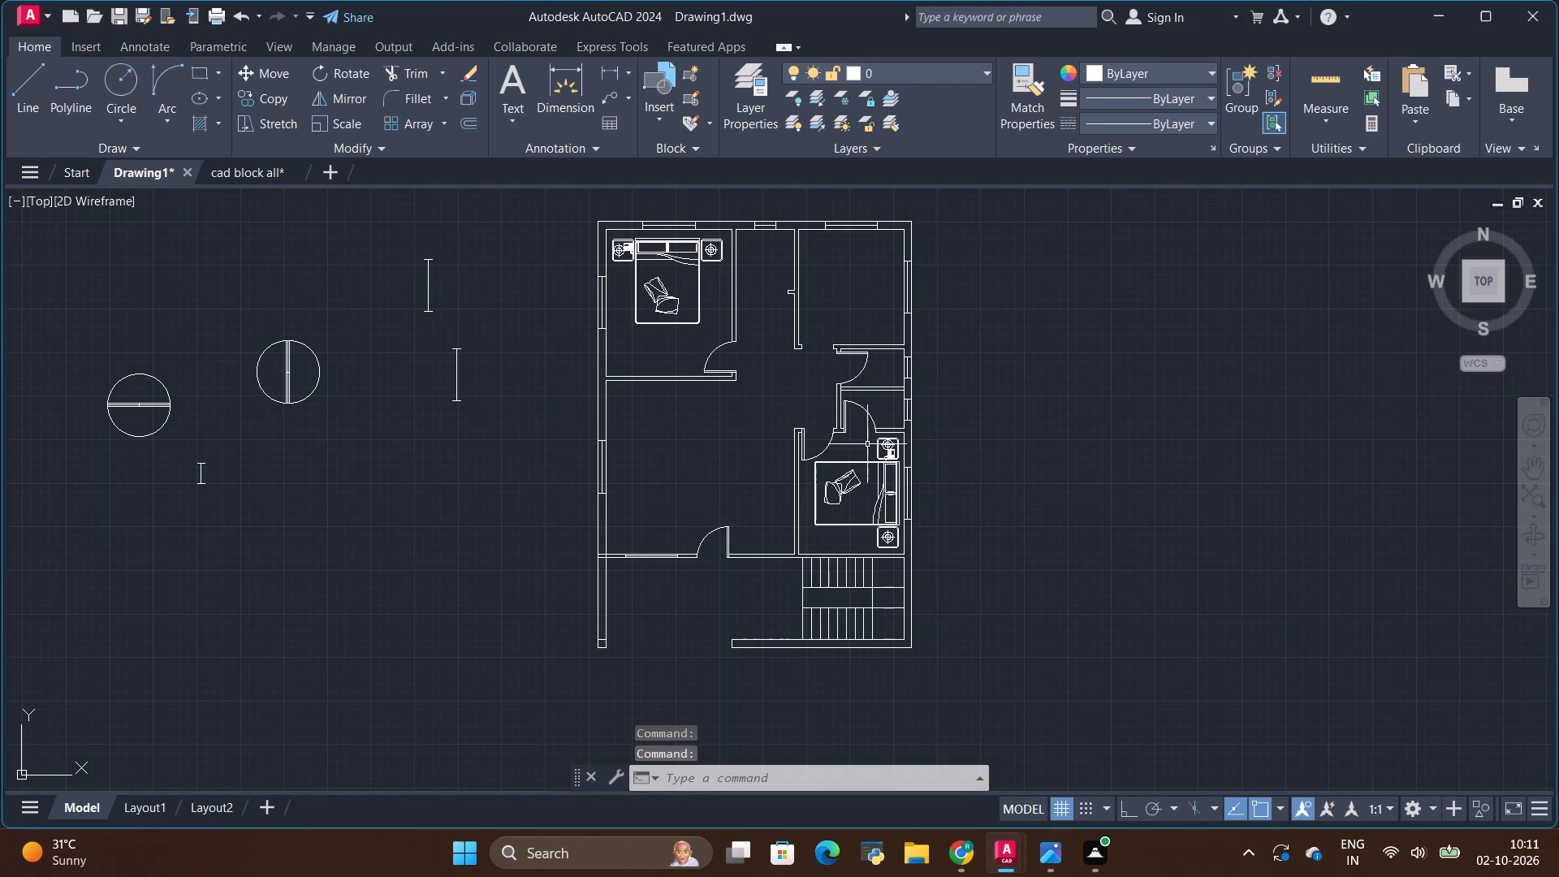
left_click(1047, 847)
key("alt+Tab")
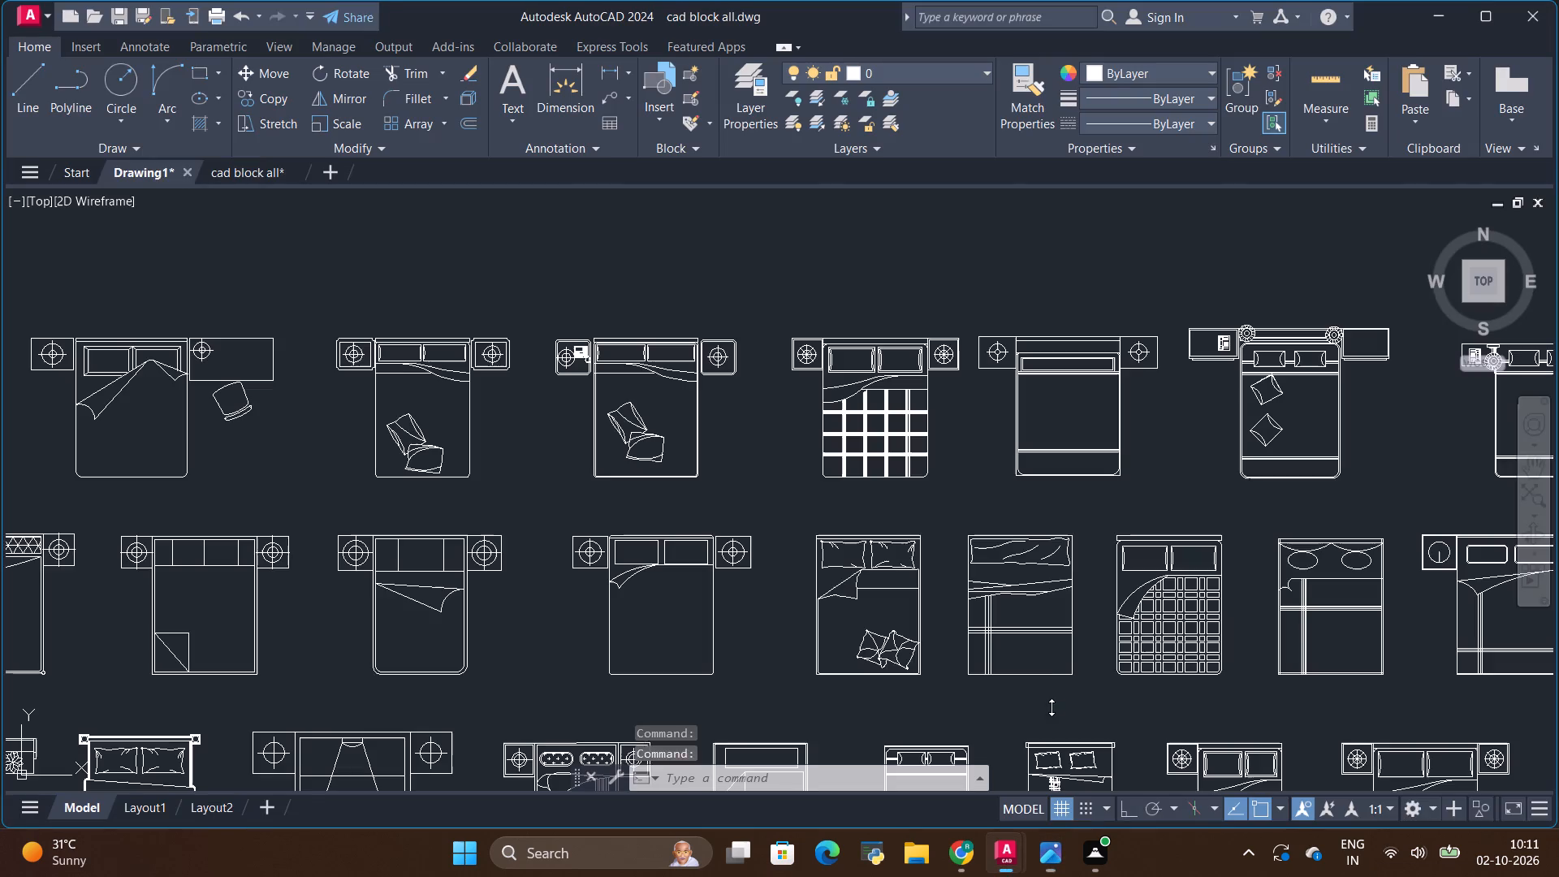
scroll(933, 522, "down", 2)
key("alt+Tab")
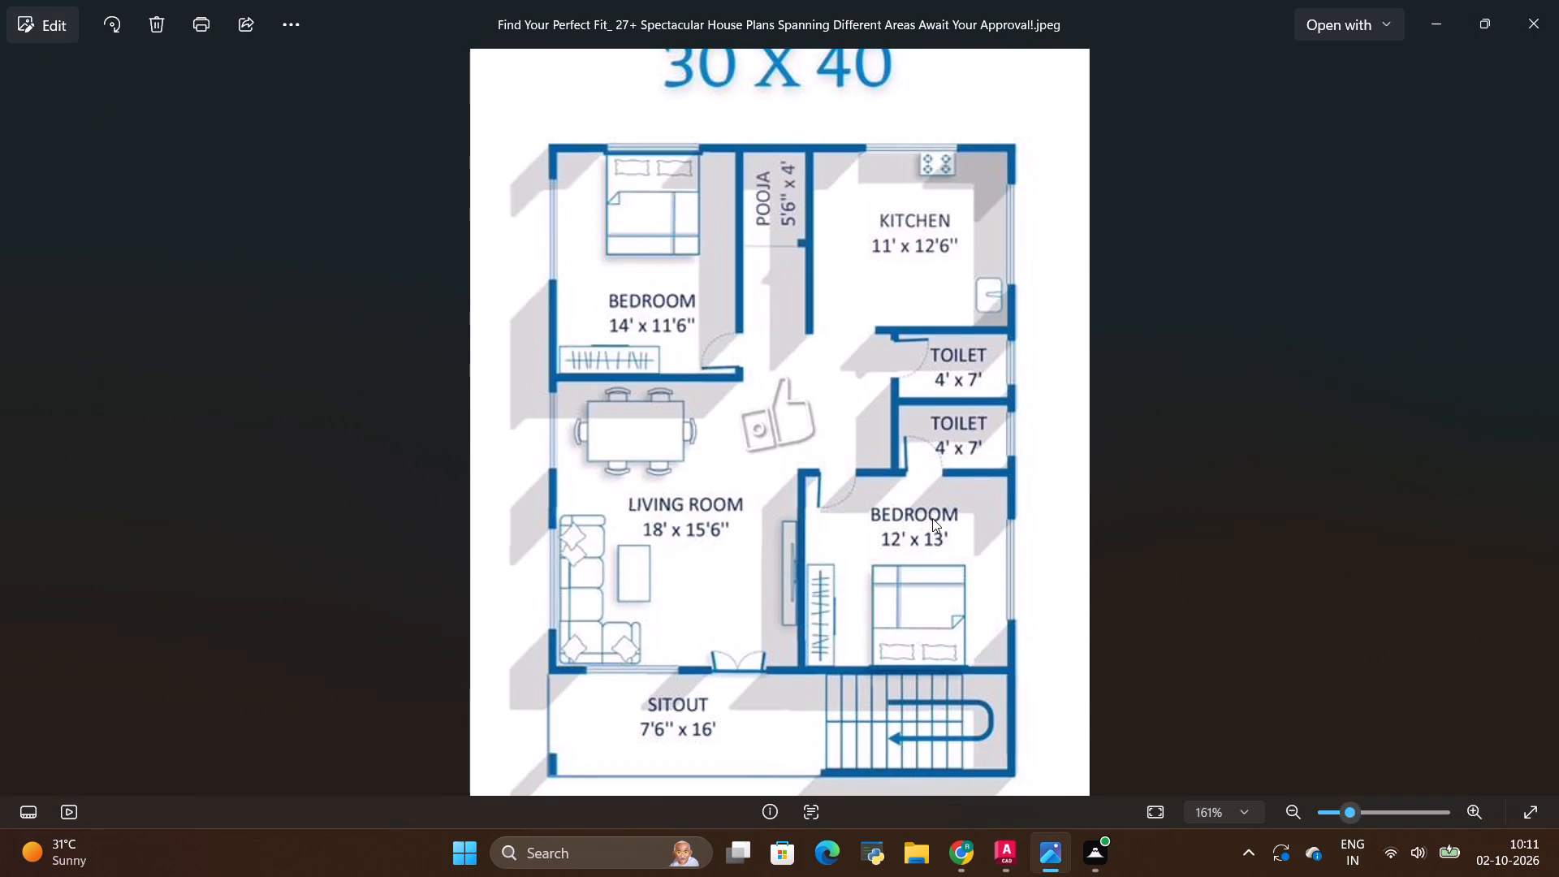
key("alt+Tab")
scroll(564, 435, "down", 2)
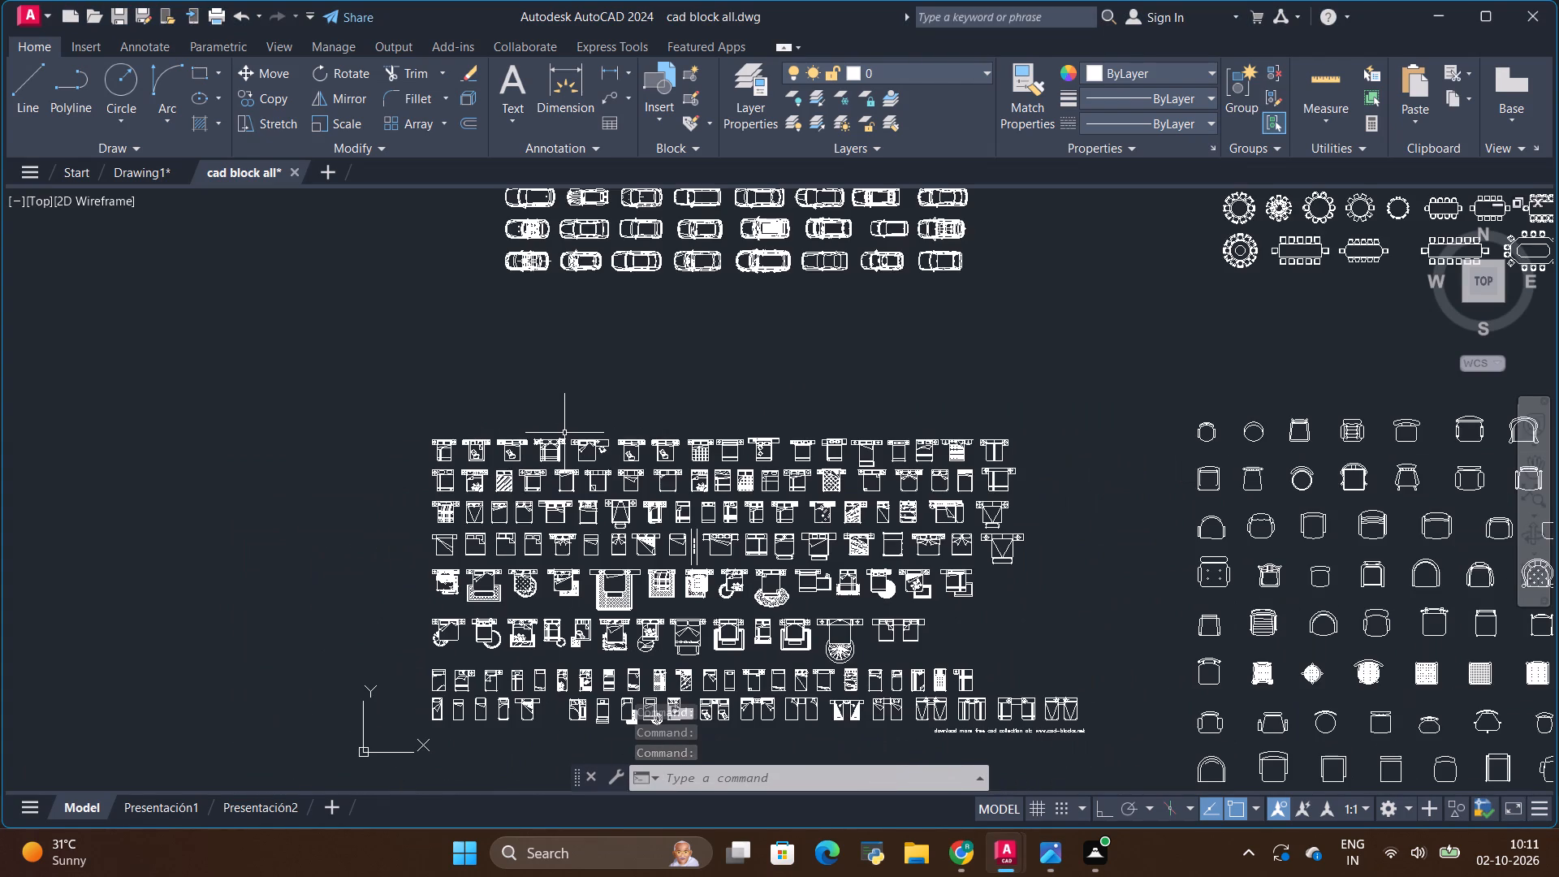
left_click(139, 175)
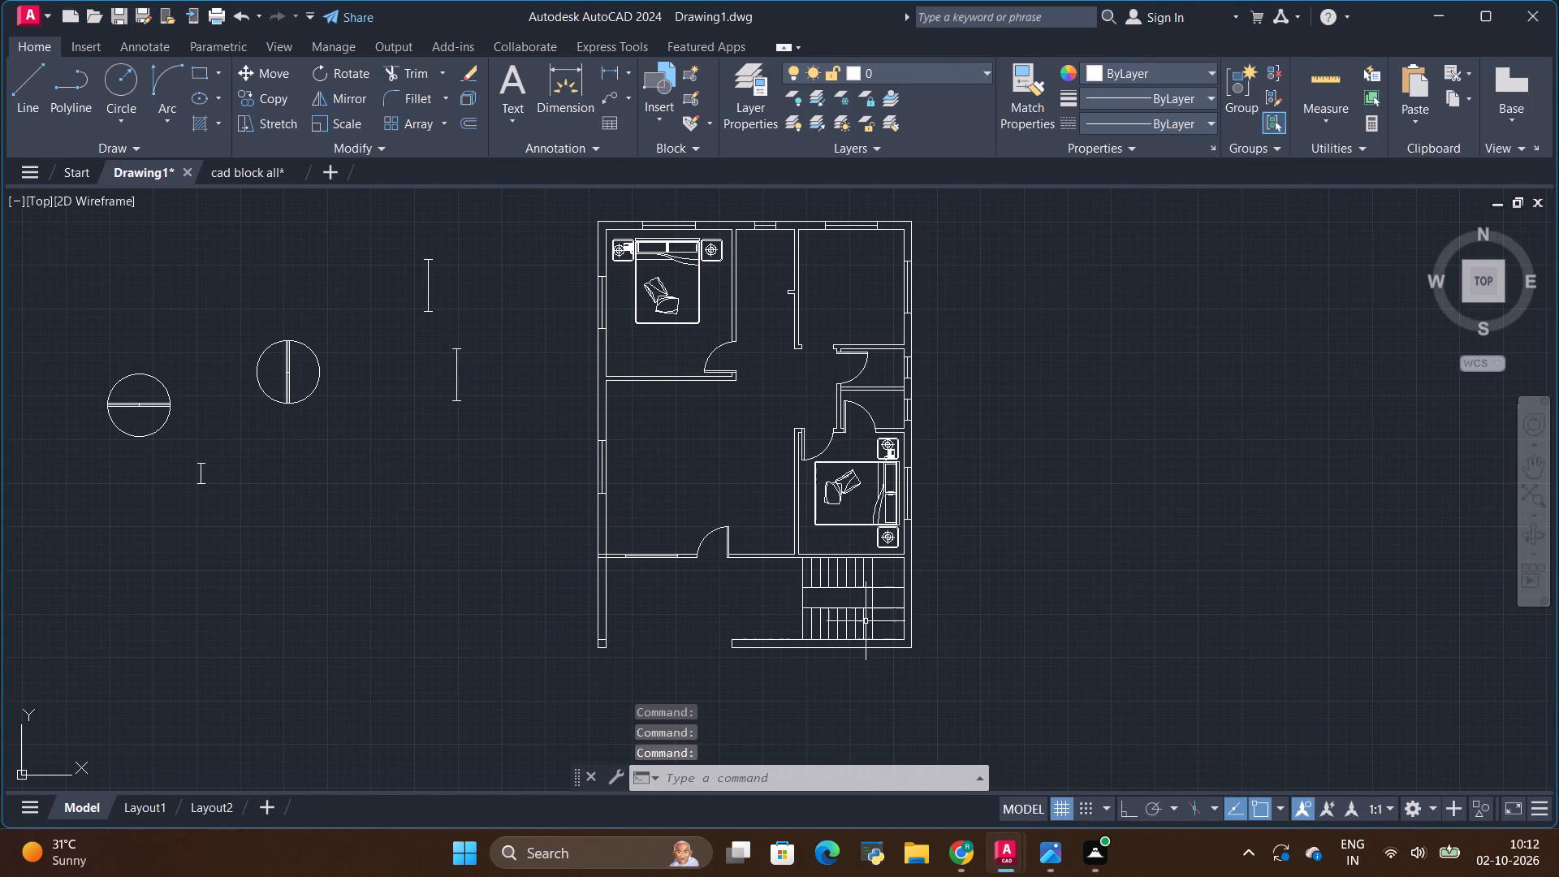
left_click(1063, 849)
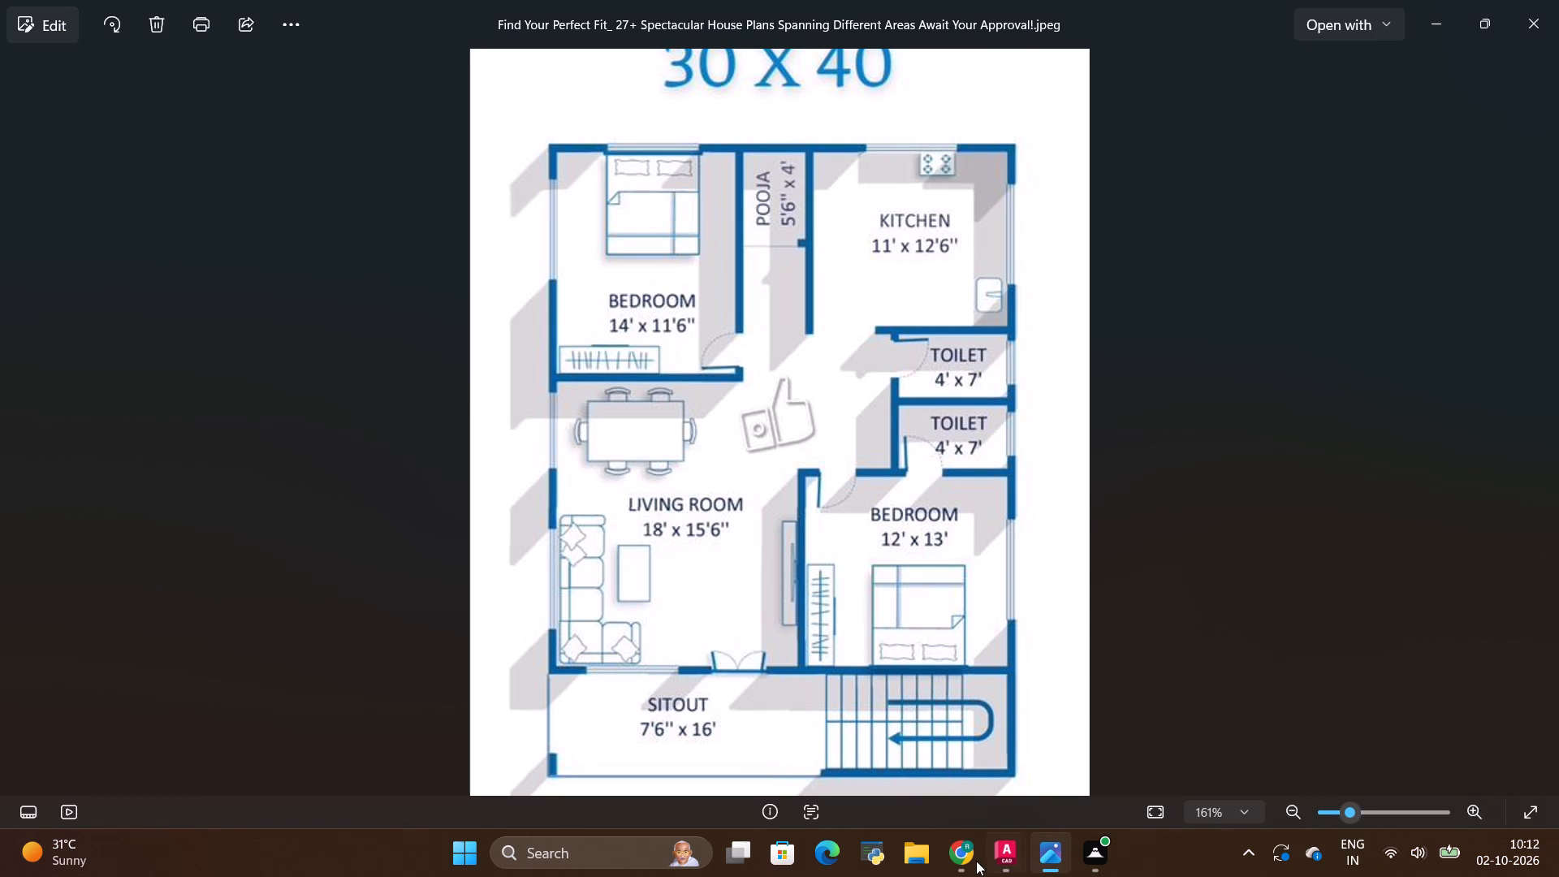
left_click(1017, 857)
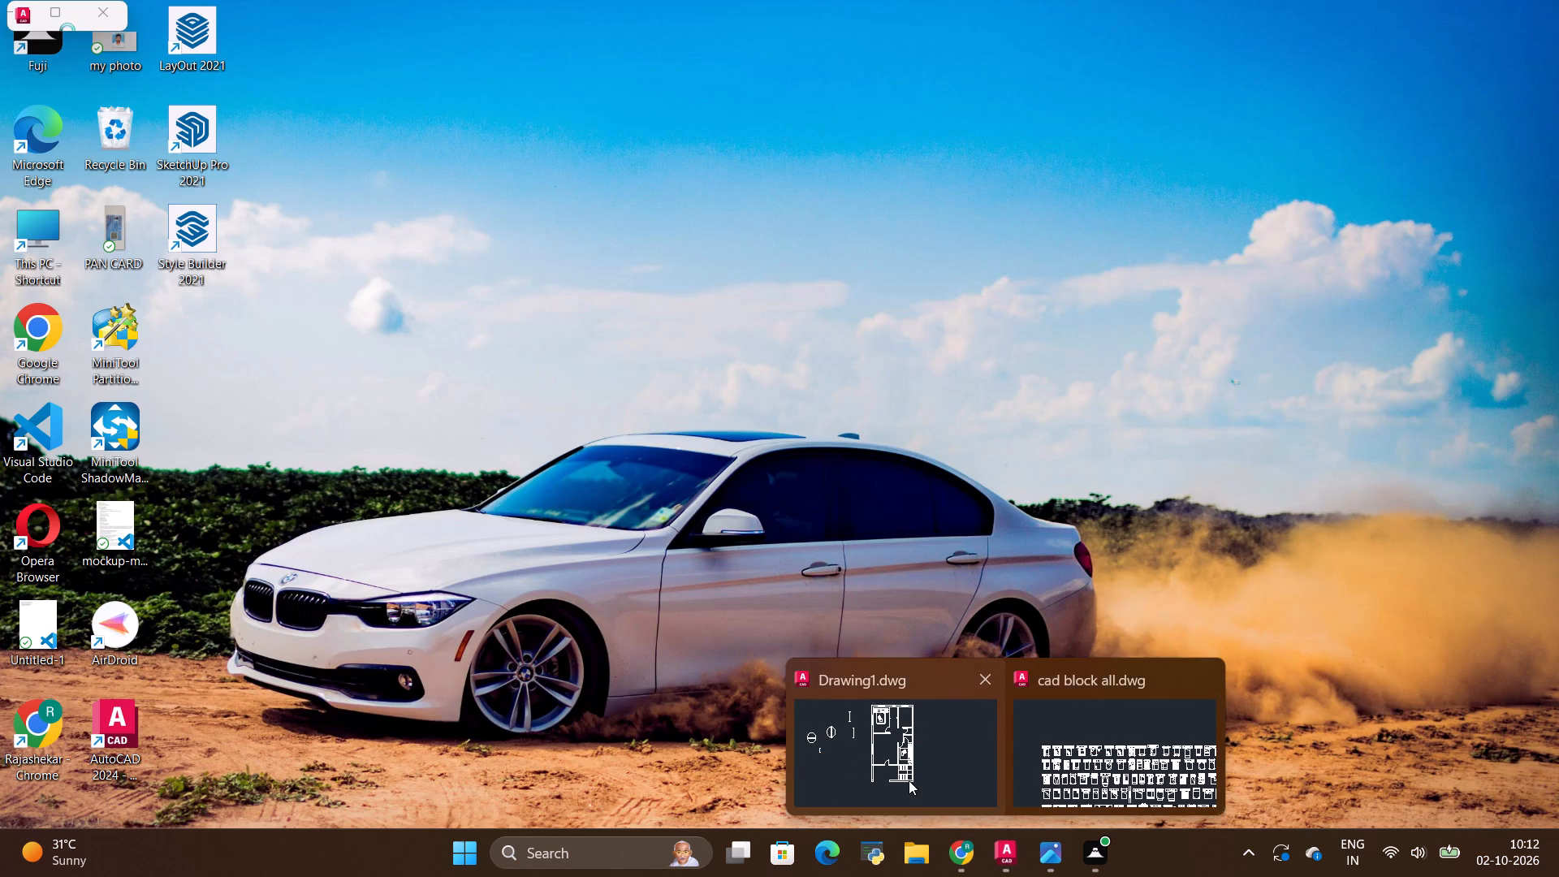
left_click(909, 780)
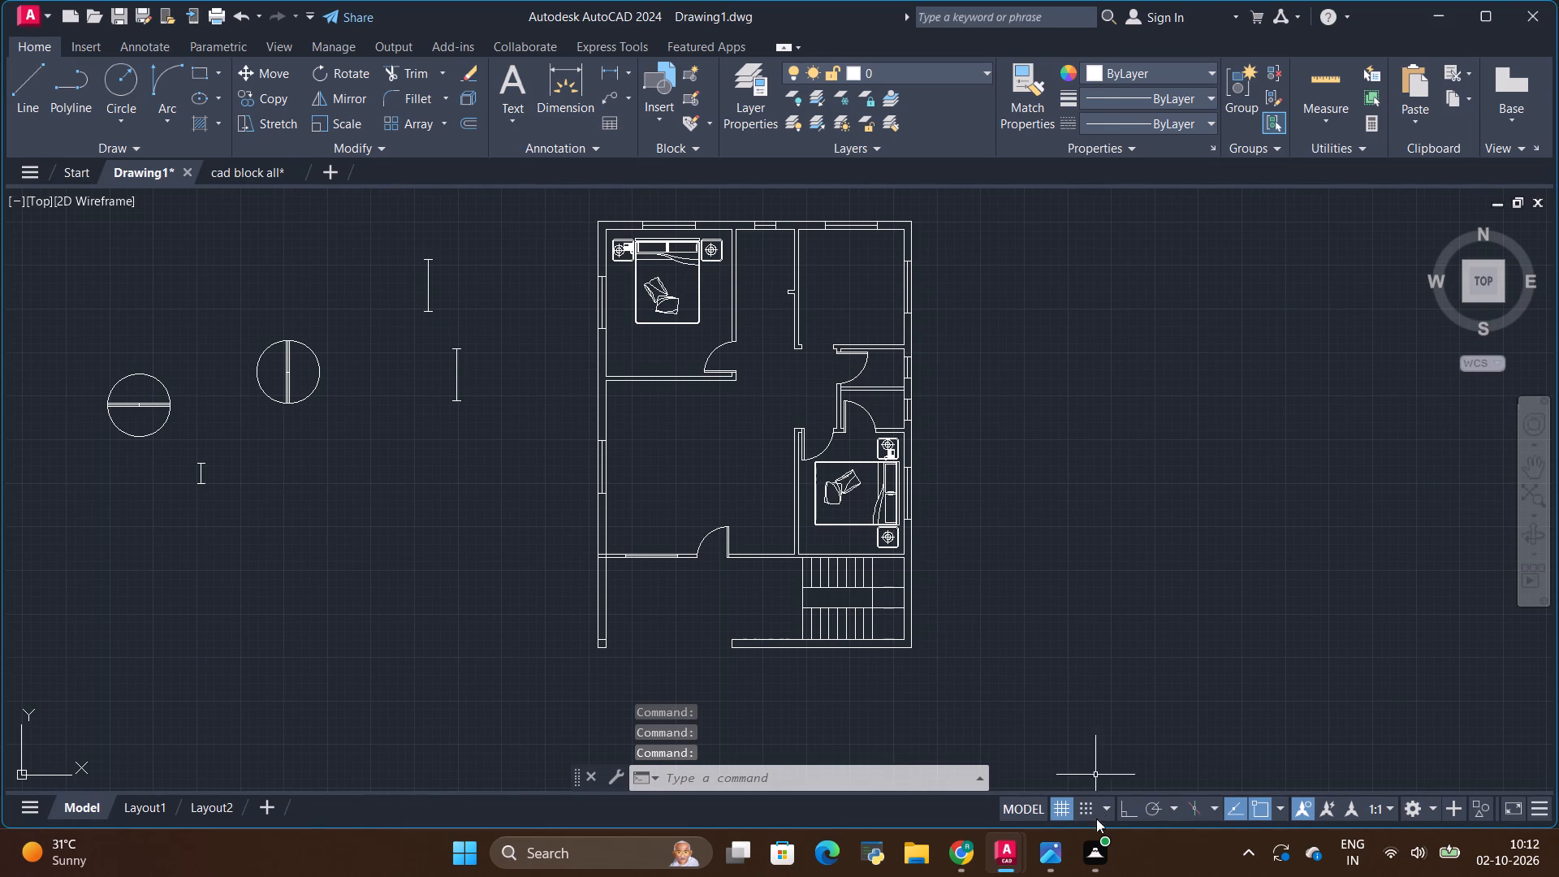
left_click(1034, 874)
left_click(1034, 872)
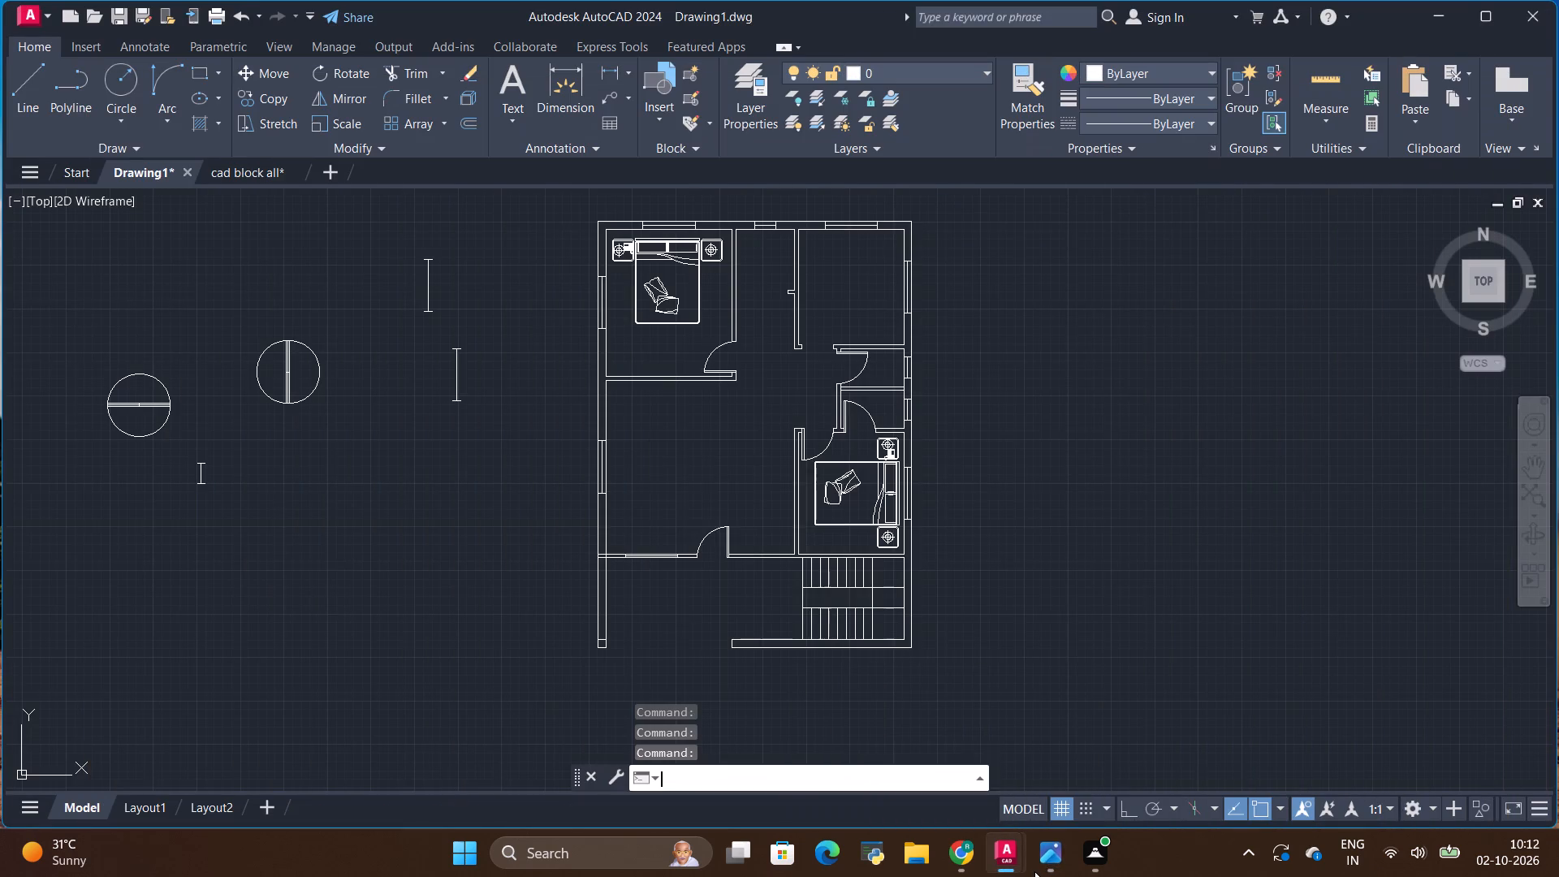
left_click(1034, 871)
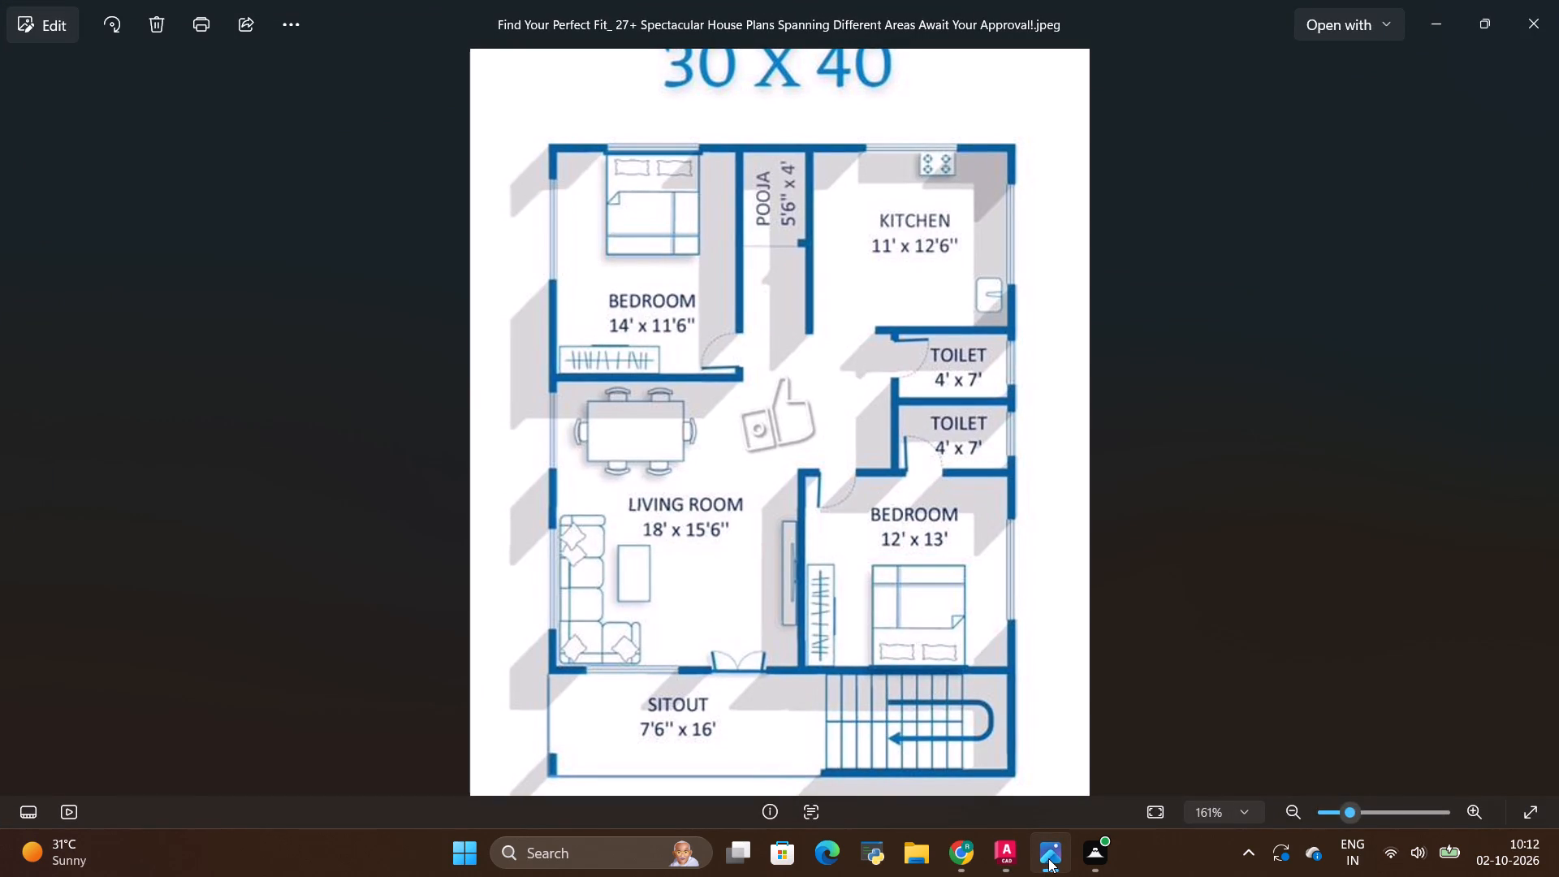
left_click(1048, 858)
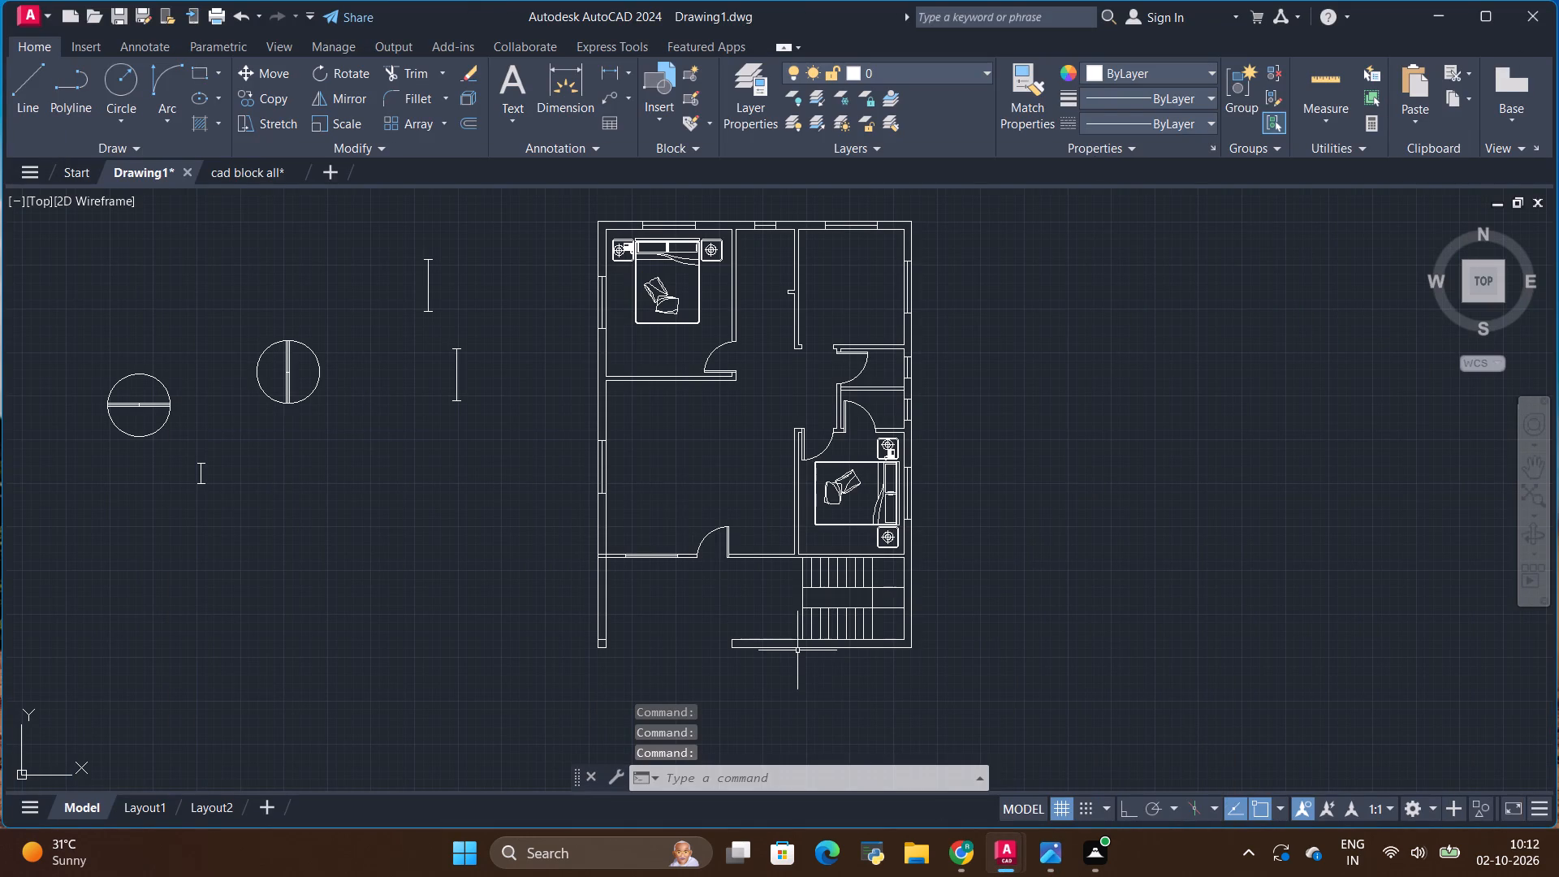
In the cad block all drawing, find the dining set blocks and copy a rectangular table with four chairs to the clipboard.
left_click(253, 171)
scroll(561, 347, "down", 2)
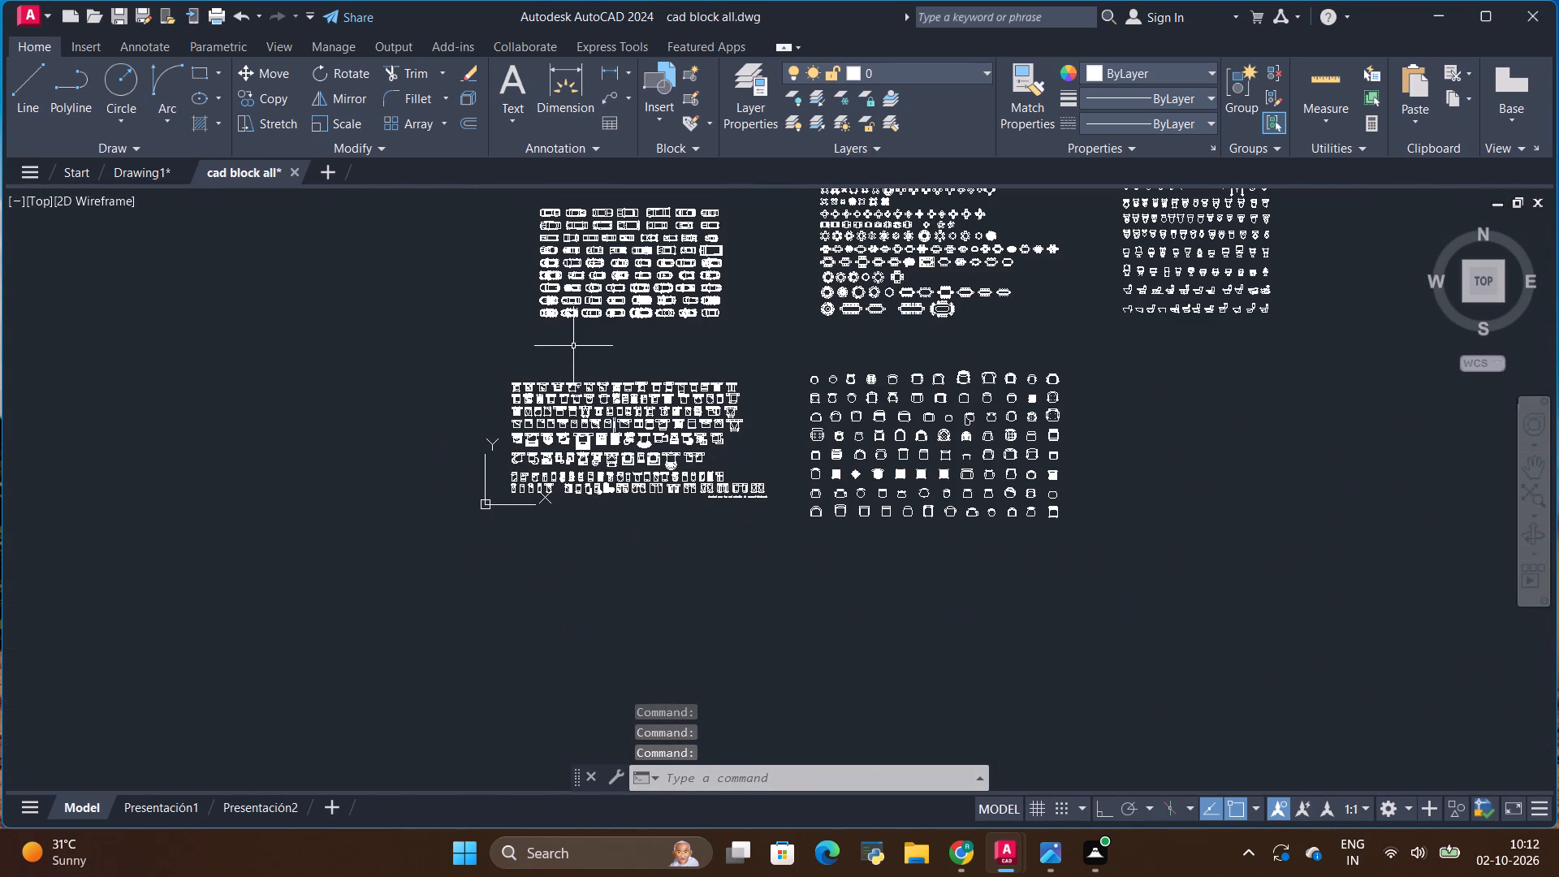
scroll(814, 231, "up", 1)
scroll(886, 329, "down", 2)
scroll(909, 238, "up", 1)
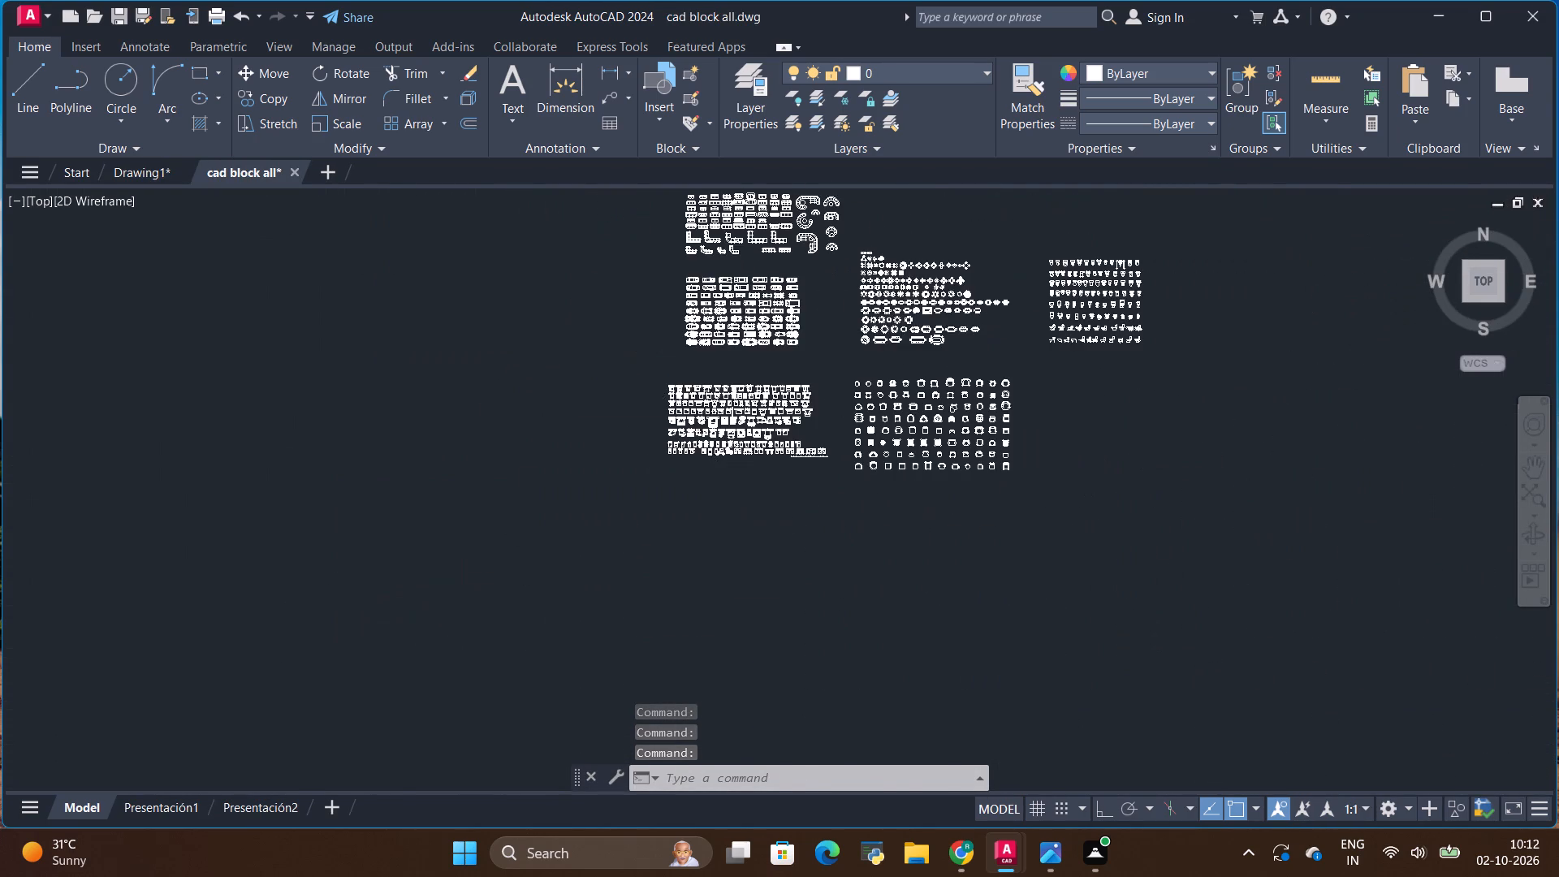
scroll(909, 238, "up", 1)
scroll(890, 343, "up", 2)
scroll(841, 232, "up", 2)
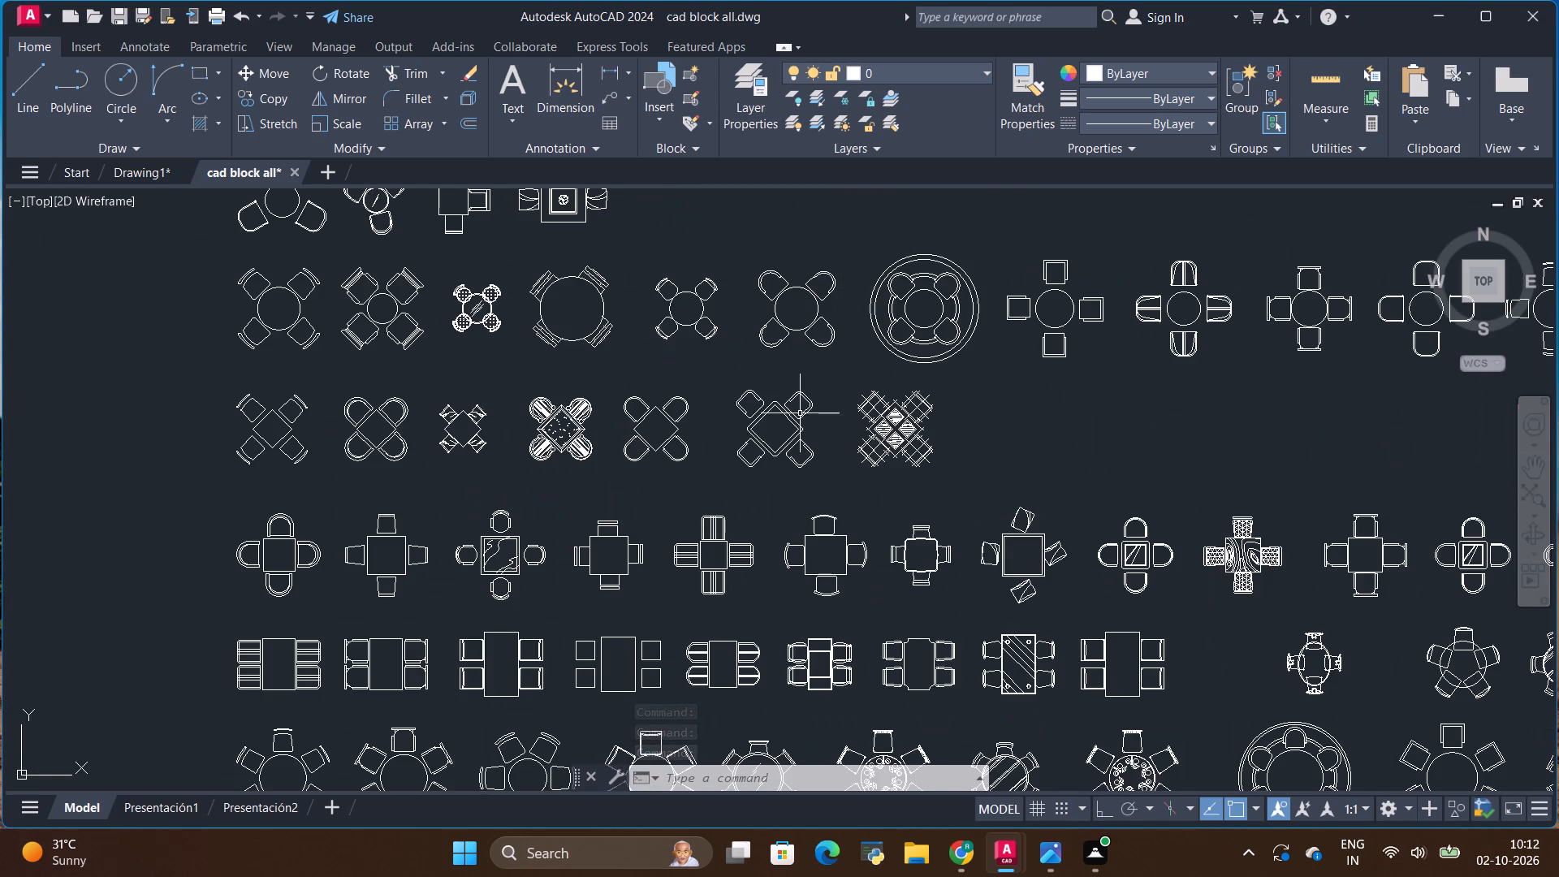
left_click(813, 663)
left_click(815, 661)
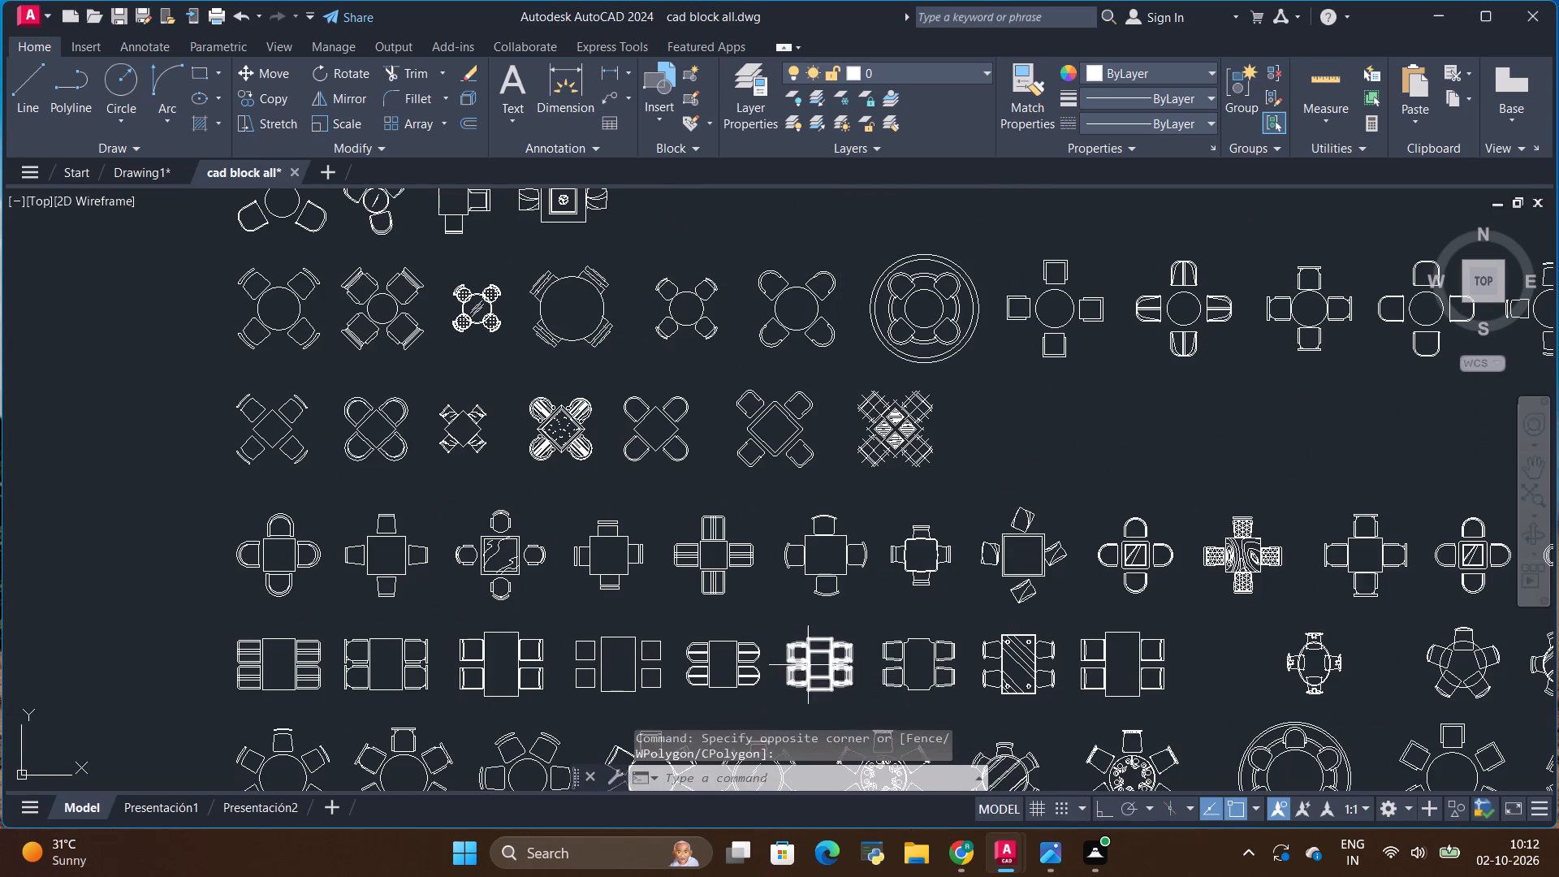
left_click(808, 665)
key("ctrl+c")
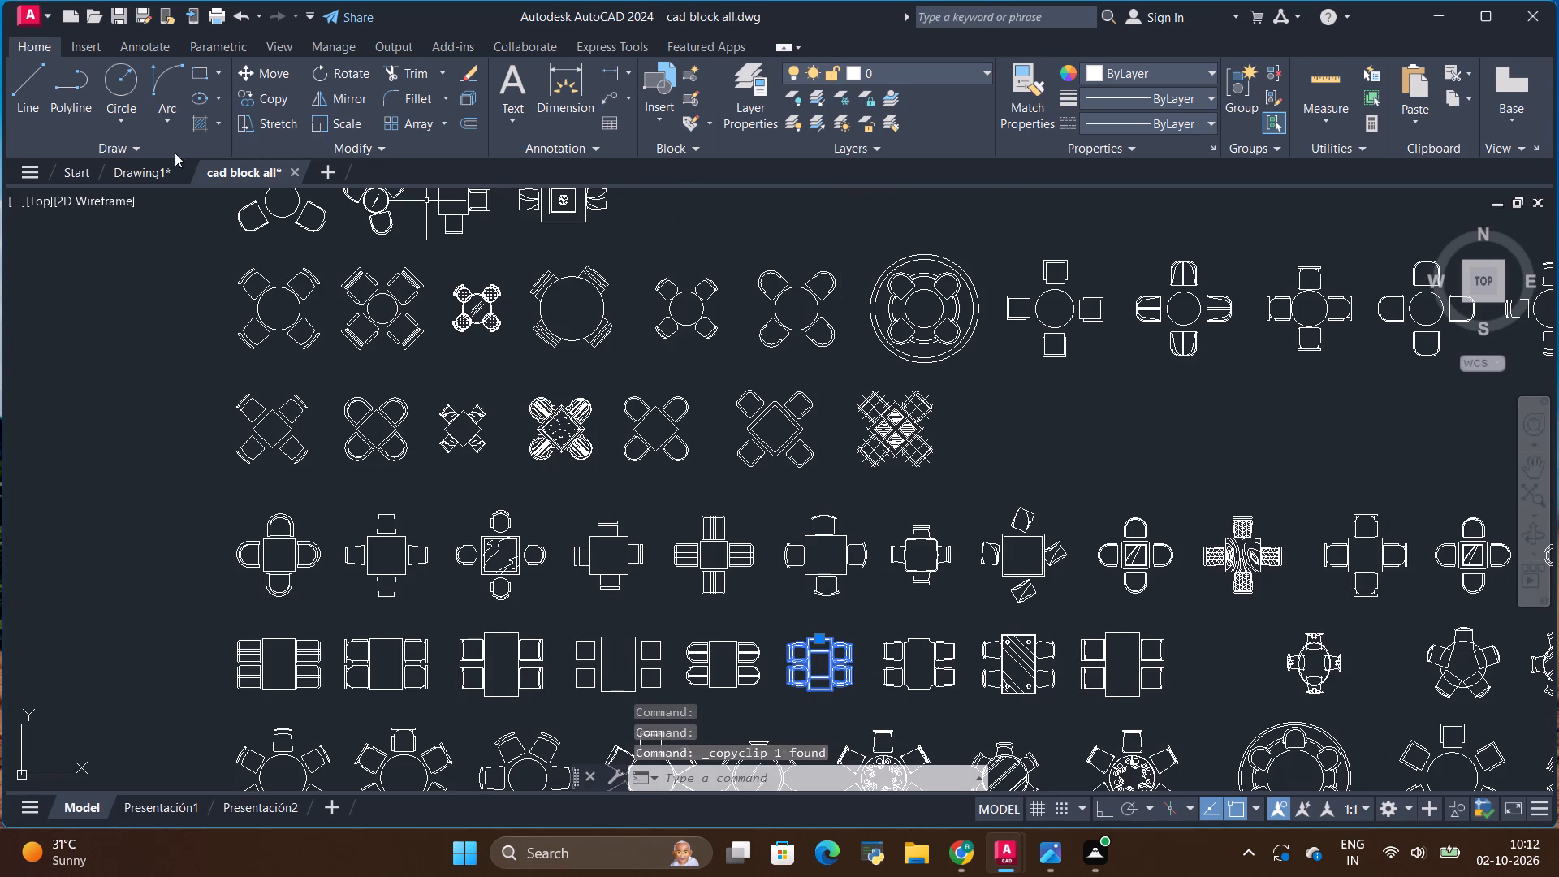
Paste the copied four-chair dining set into Drawing1, in the empty area east of the floor plan.
left_click(151, 173)
scroll(707, 430, "up", 2)
scroll(577, 419, "down", 3)
left_click(985, 413)
key("ctrl+v")
left_click(892, 578)
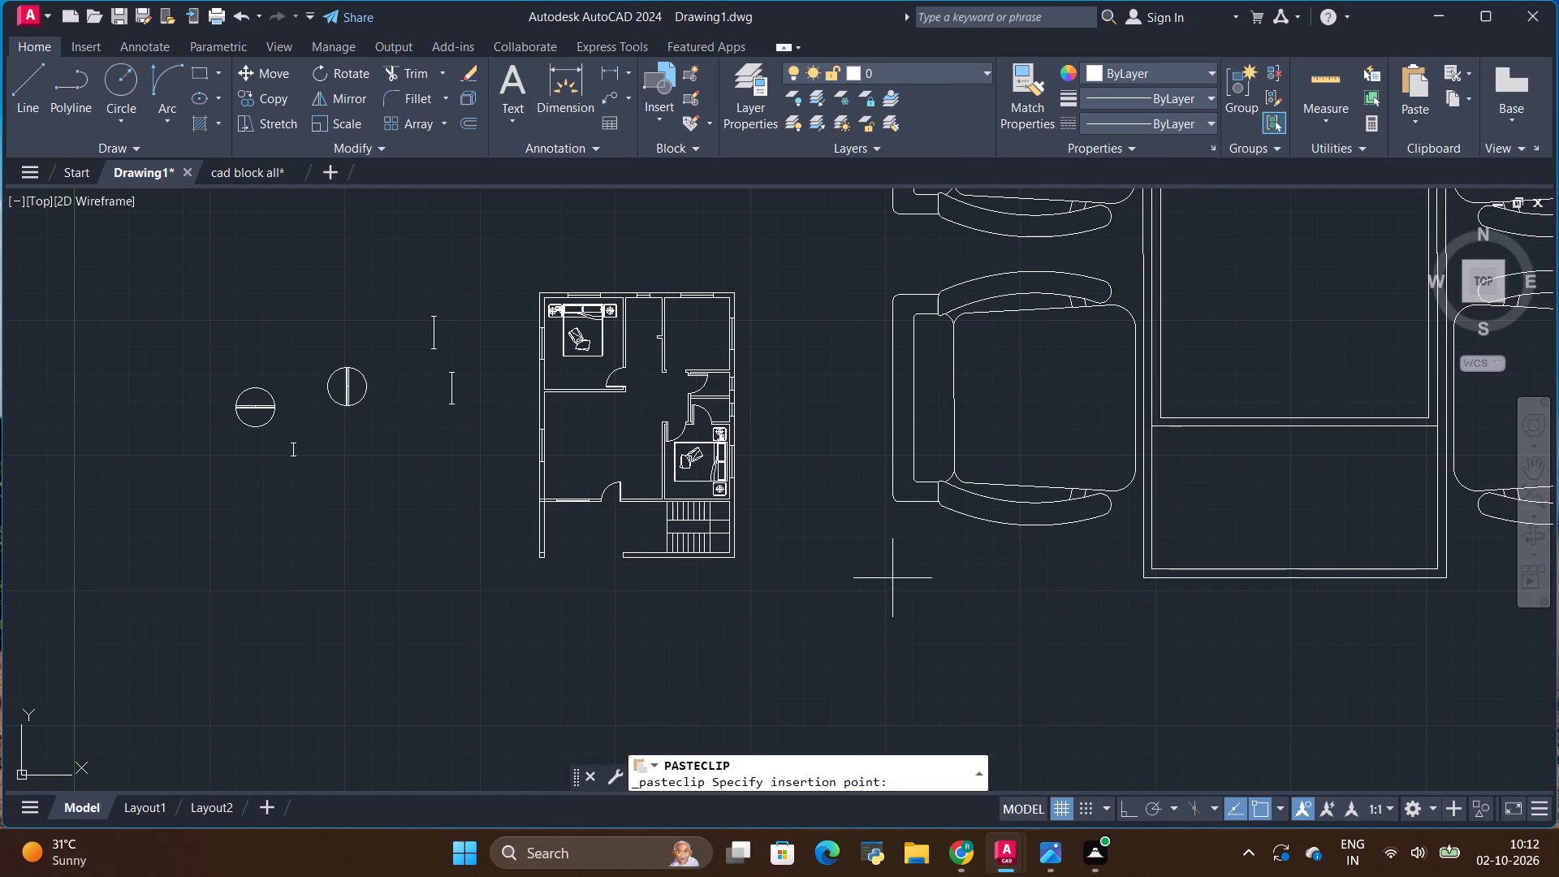
Scale the pasted dining set down to suit the plan, using the lower-left chair's outer bottom corner as base point.
left_click(937, 299)
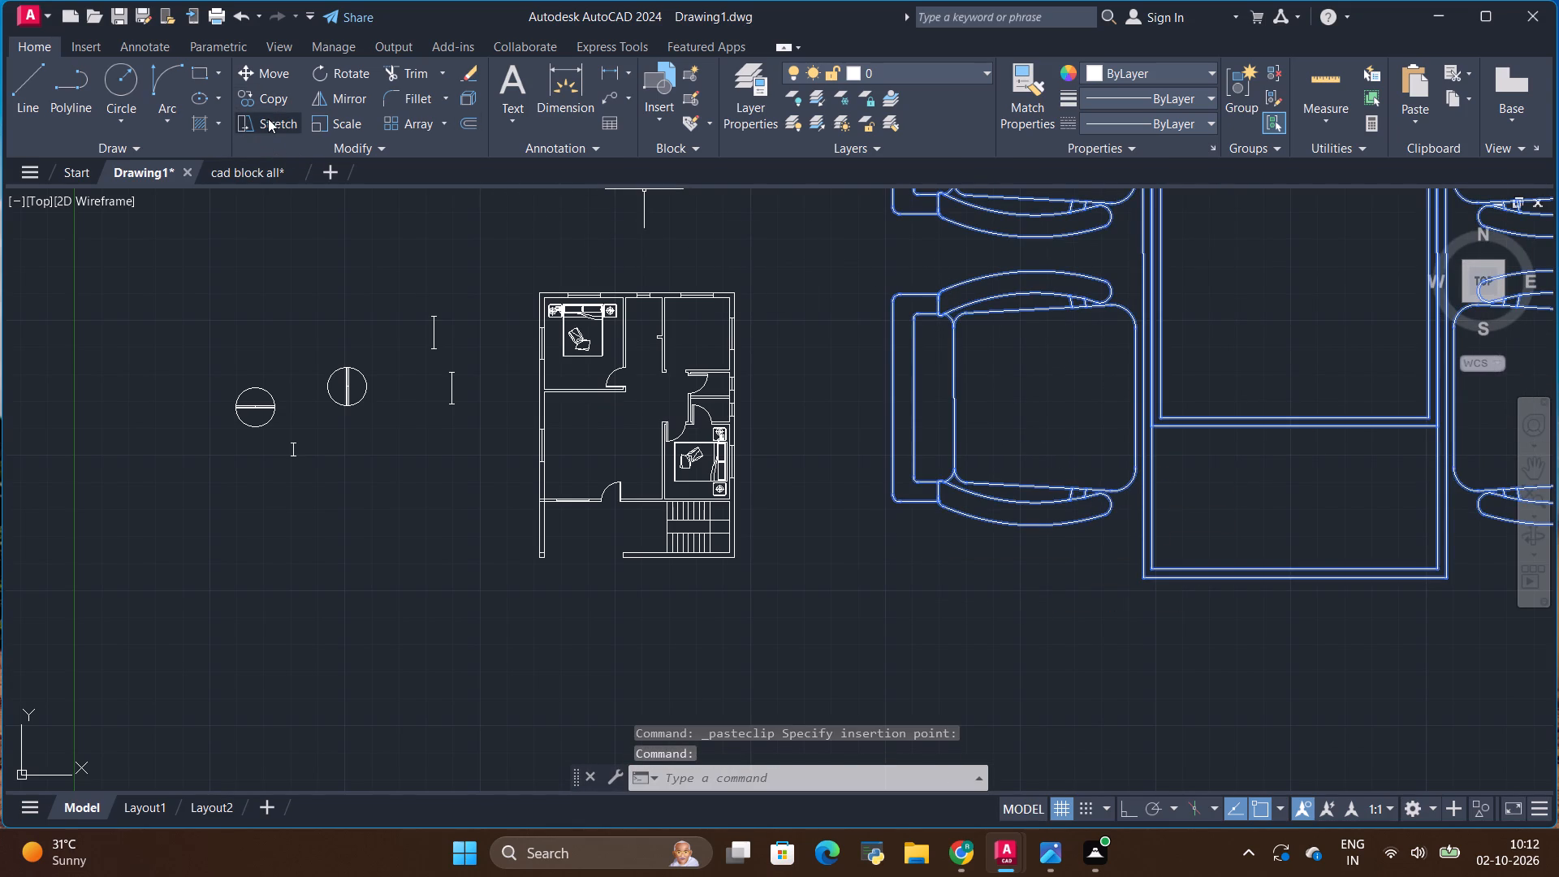
left_click(334, 123)
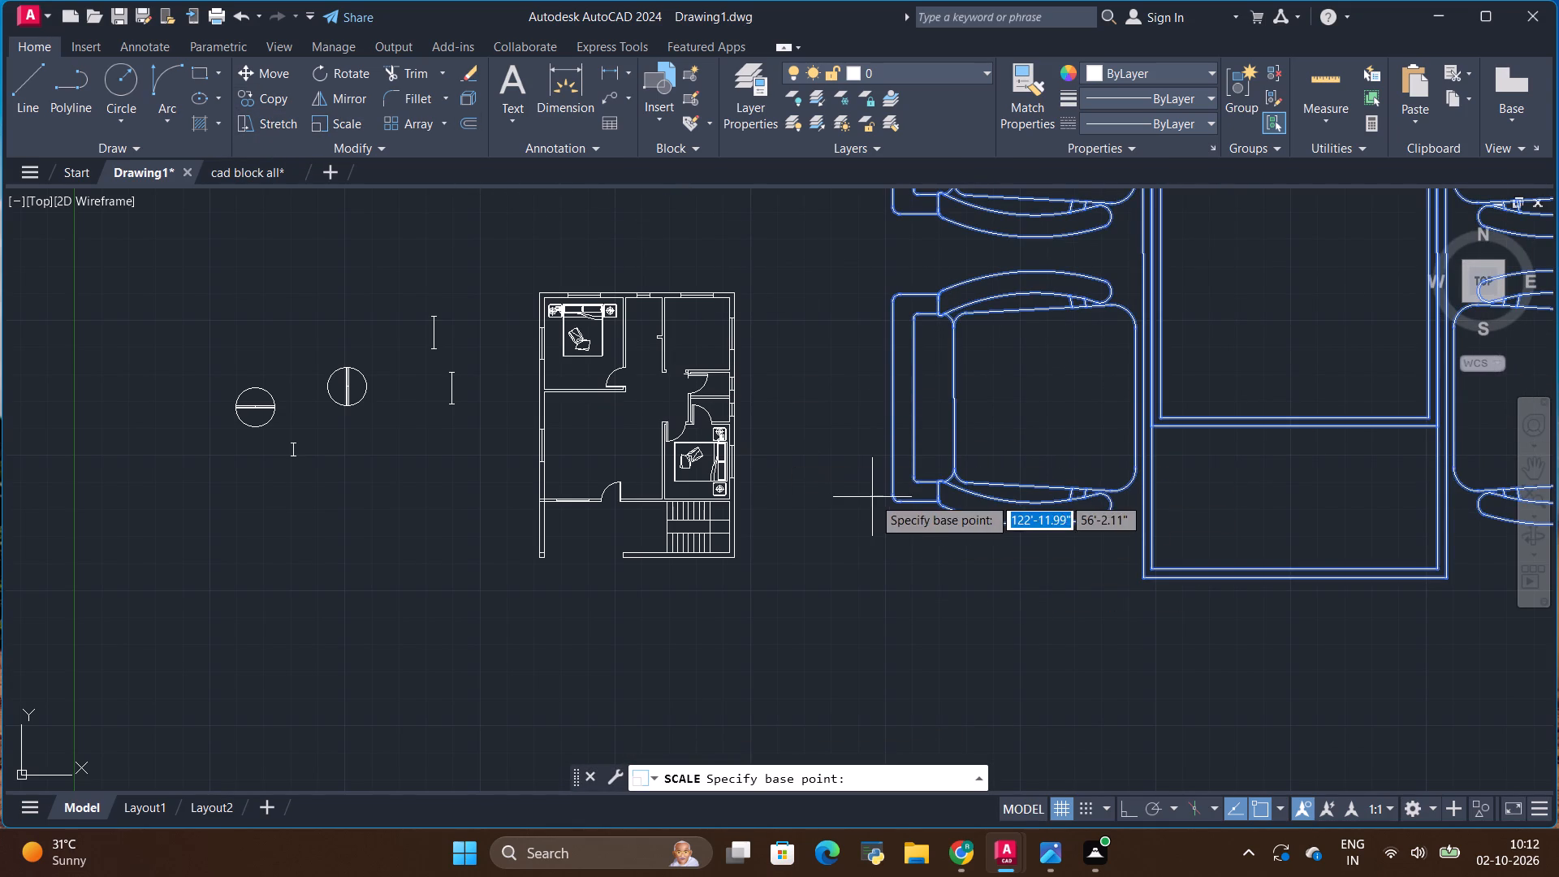
left_click(894, 503)
scroll(923, 508, "up", 1)
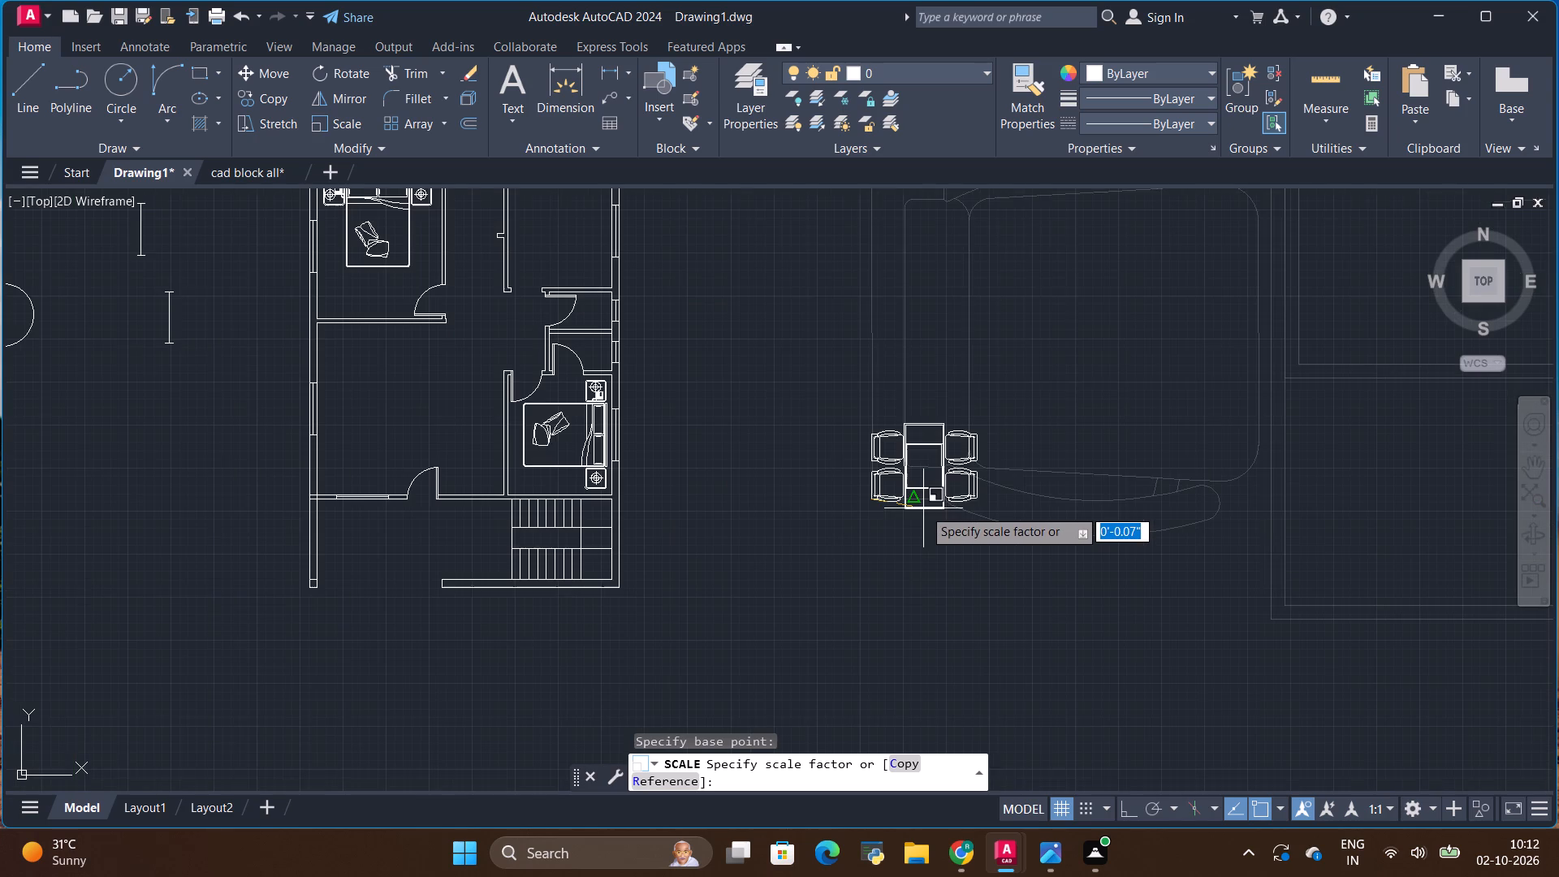
left_click(923, 508)
Copy the scaled four-chair dining set into the room below the upper-left bedroom, near its top wall.
left_click(946, 476)
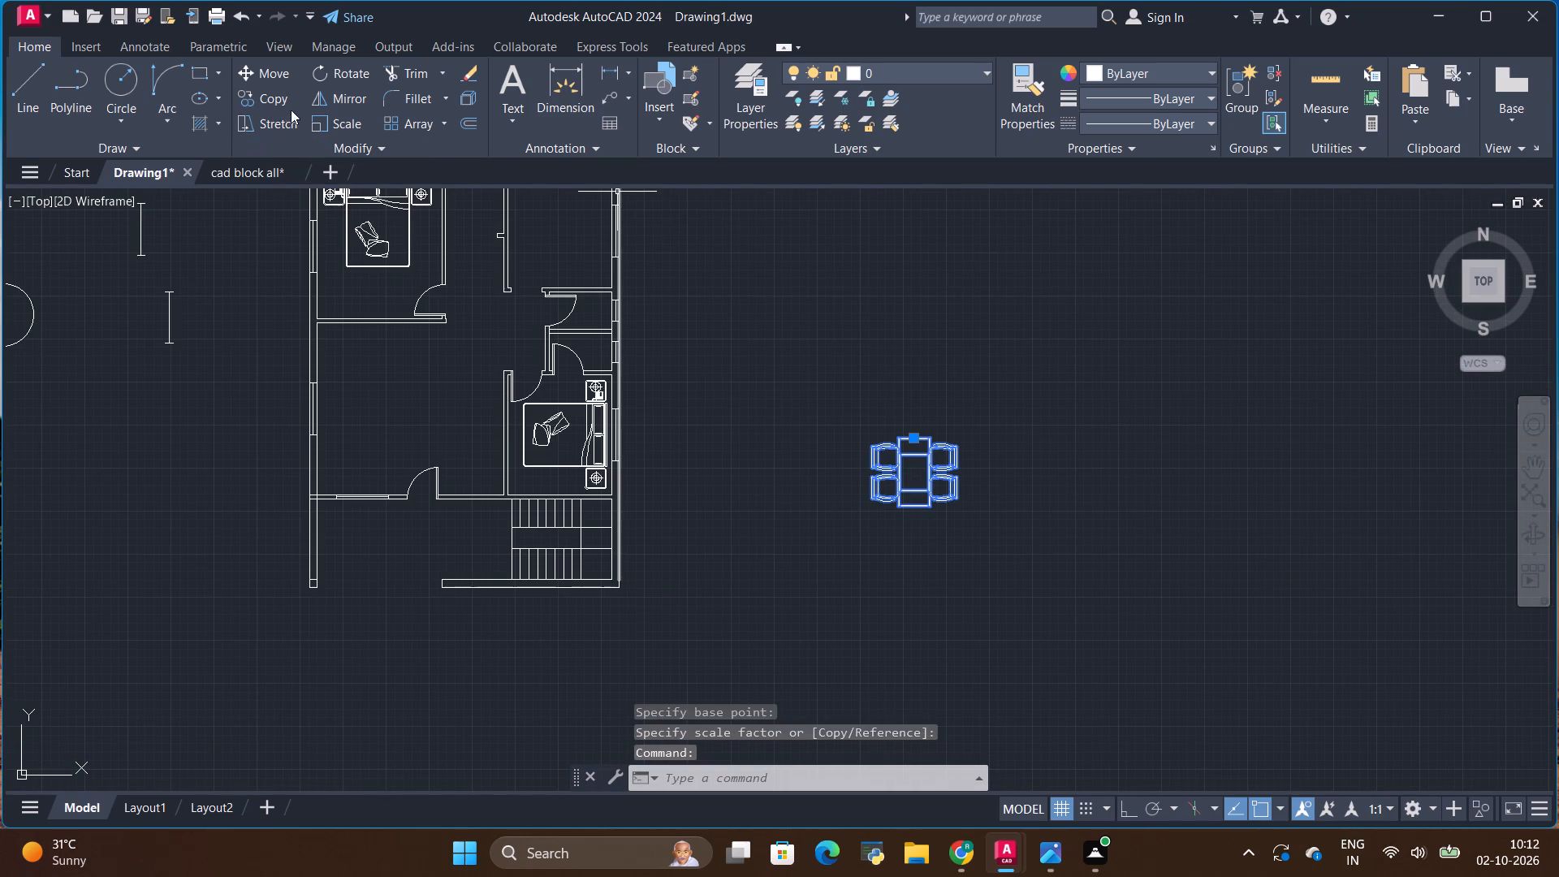
left_click(264, 101)
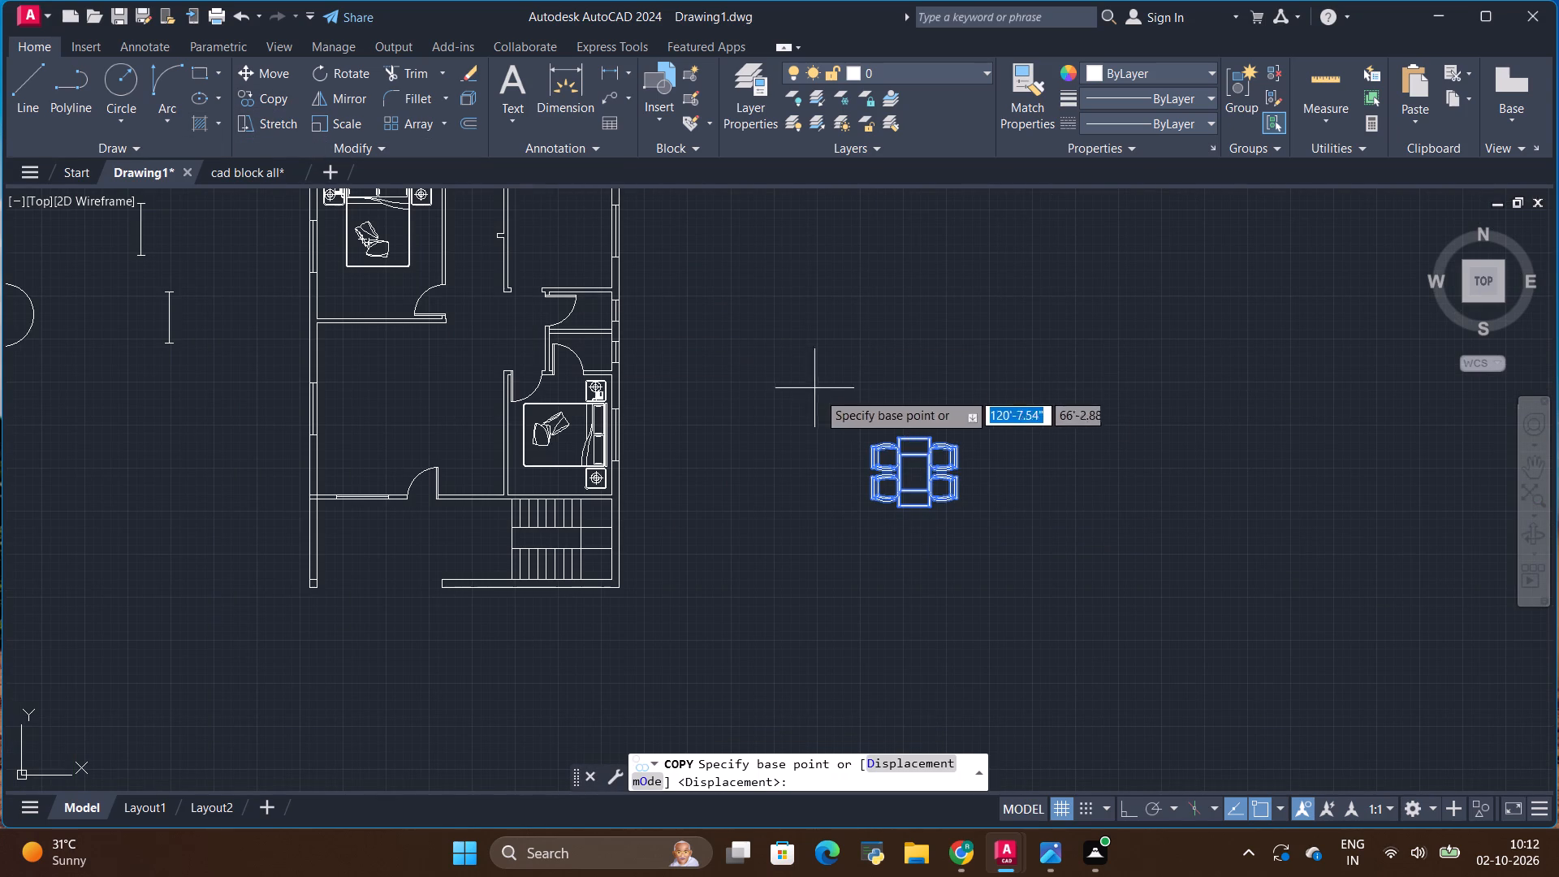
left_click(894, 454)
scroll(785, 389, "down", 2)
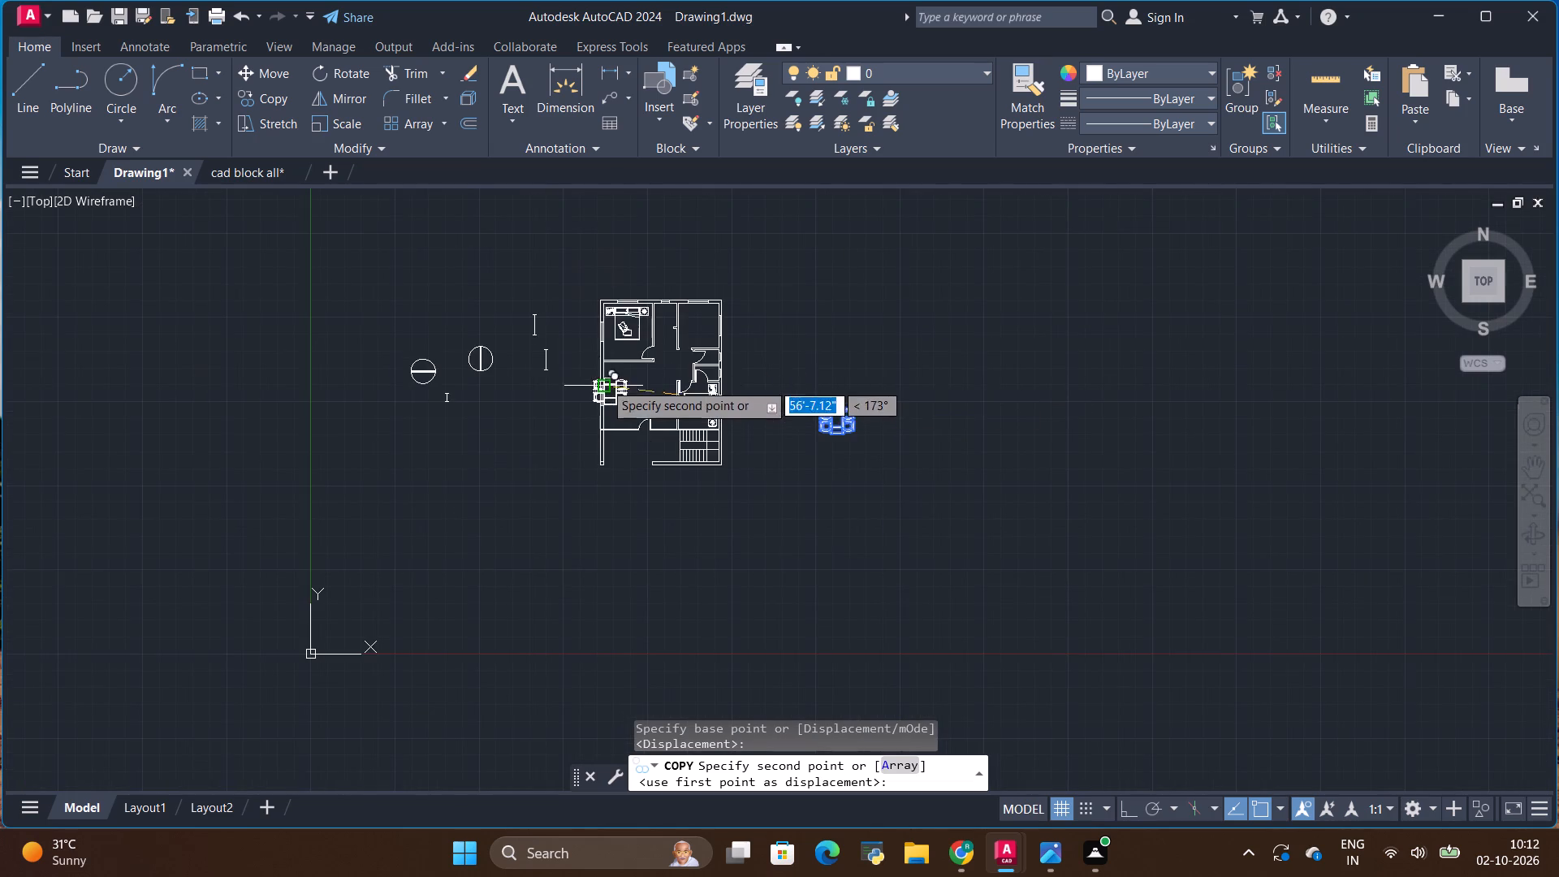
scroll(668, 361, "up", 3)
scroll(538, 396, "up", 1)
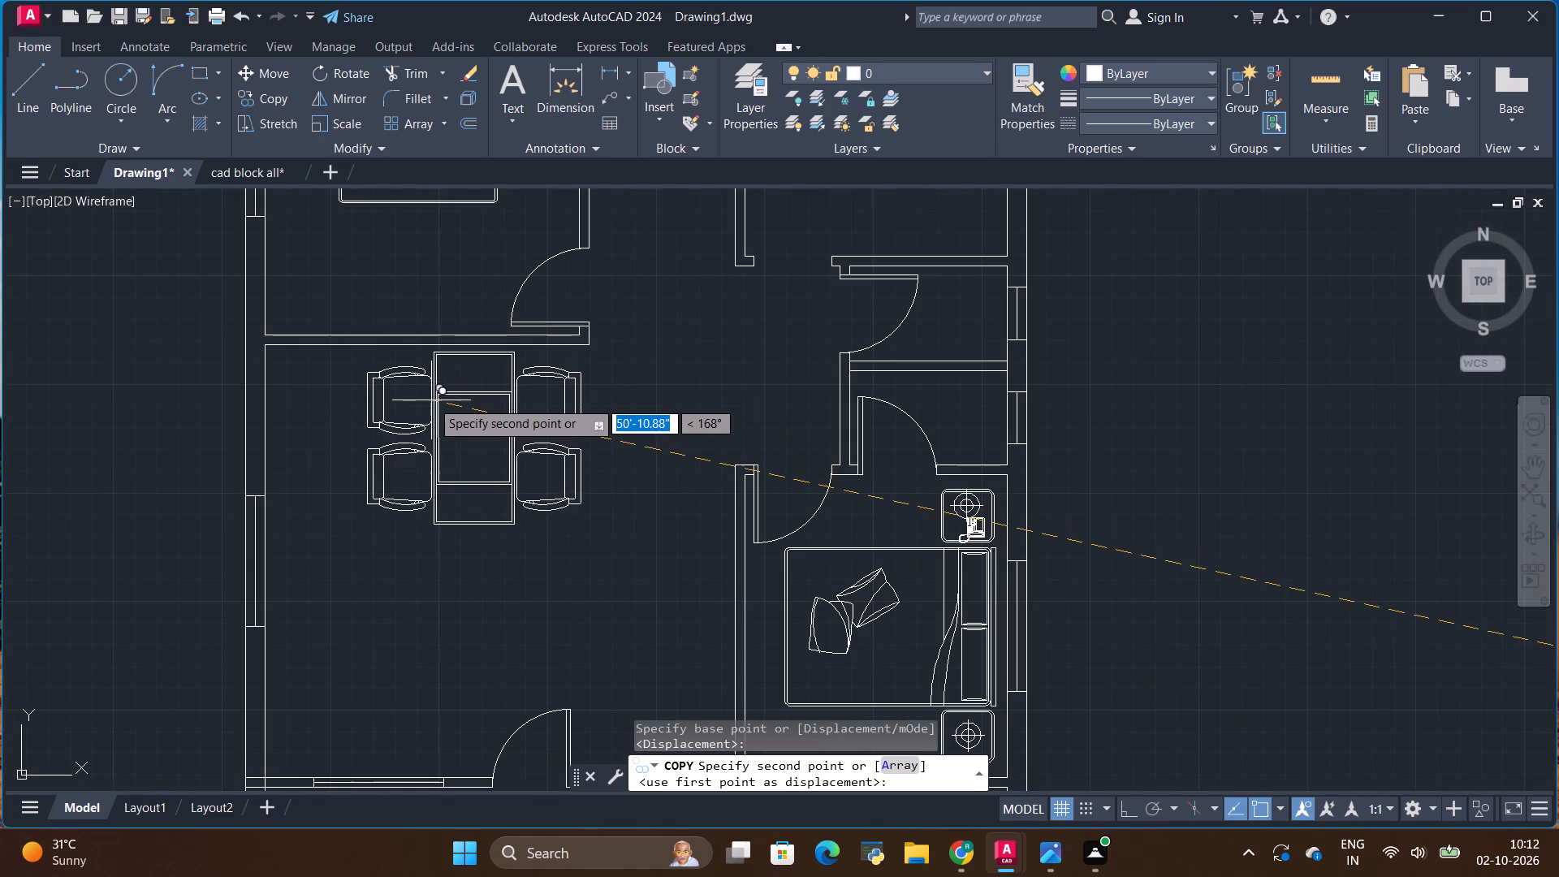
left_click(431, 400)
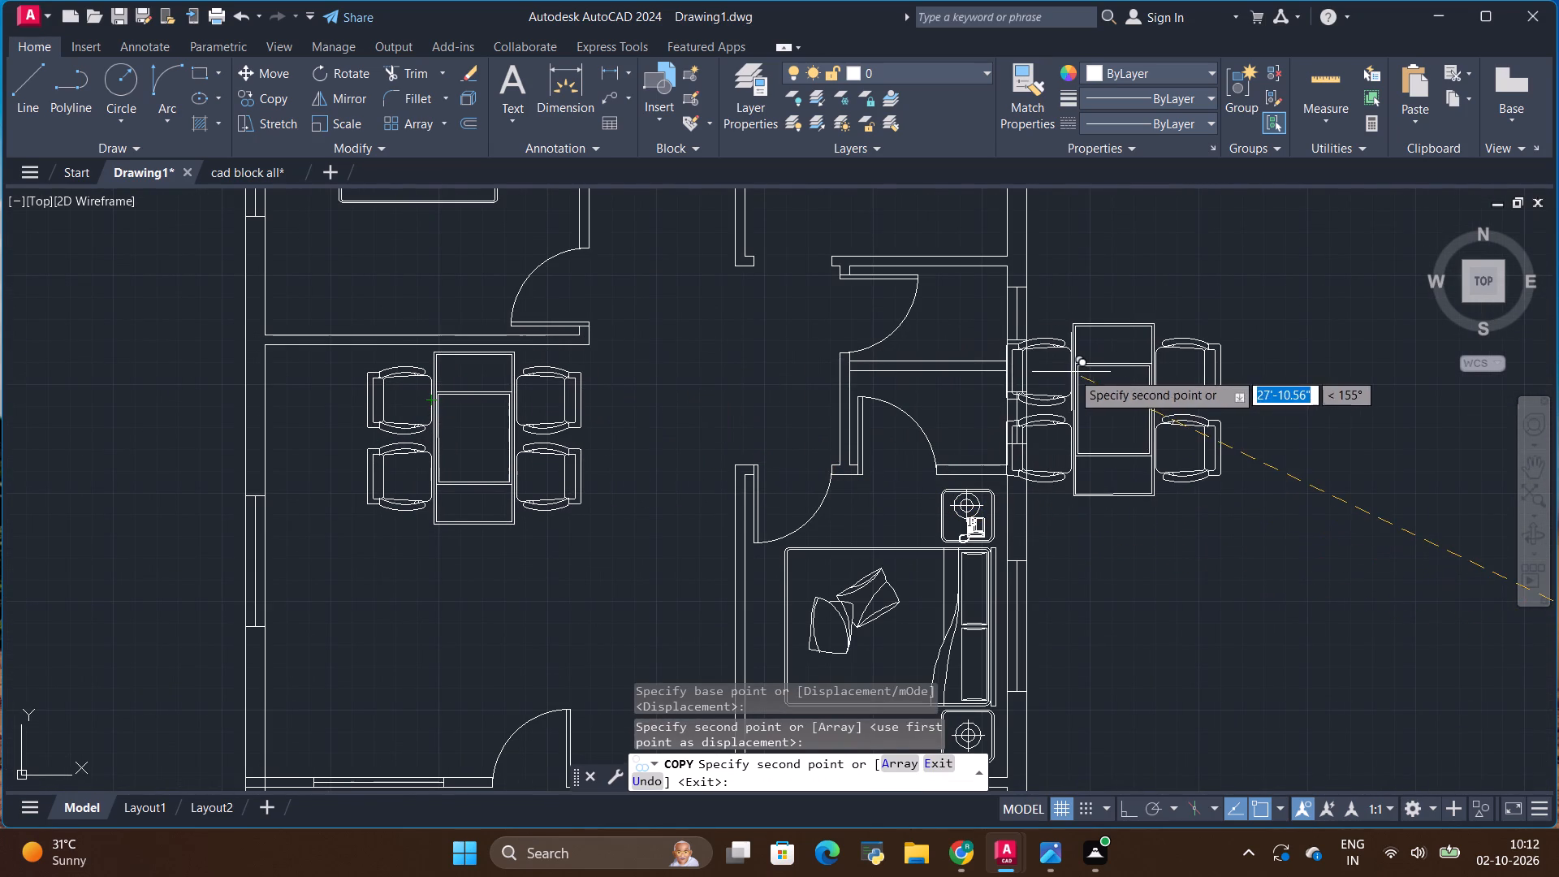
key("Escape")
Scale down the dining set inside the plan, using the lower-left chair's outer bottom corner as base point.
scroll(1154, 370, "down", 3)
scroll(995, 331, "up", 2)
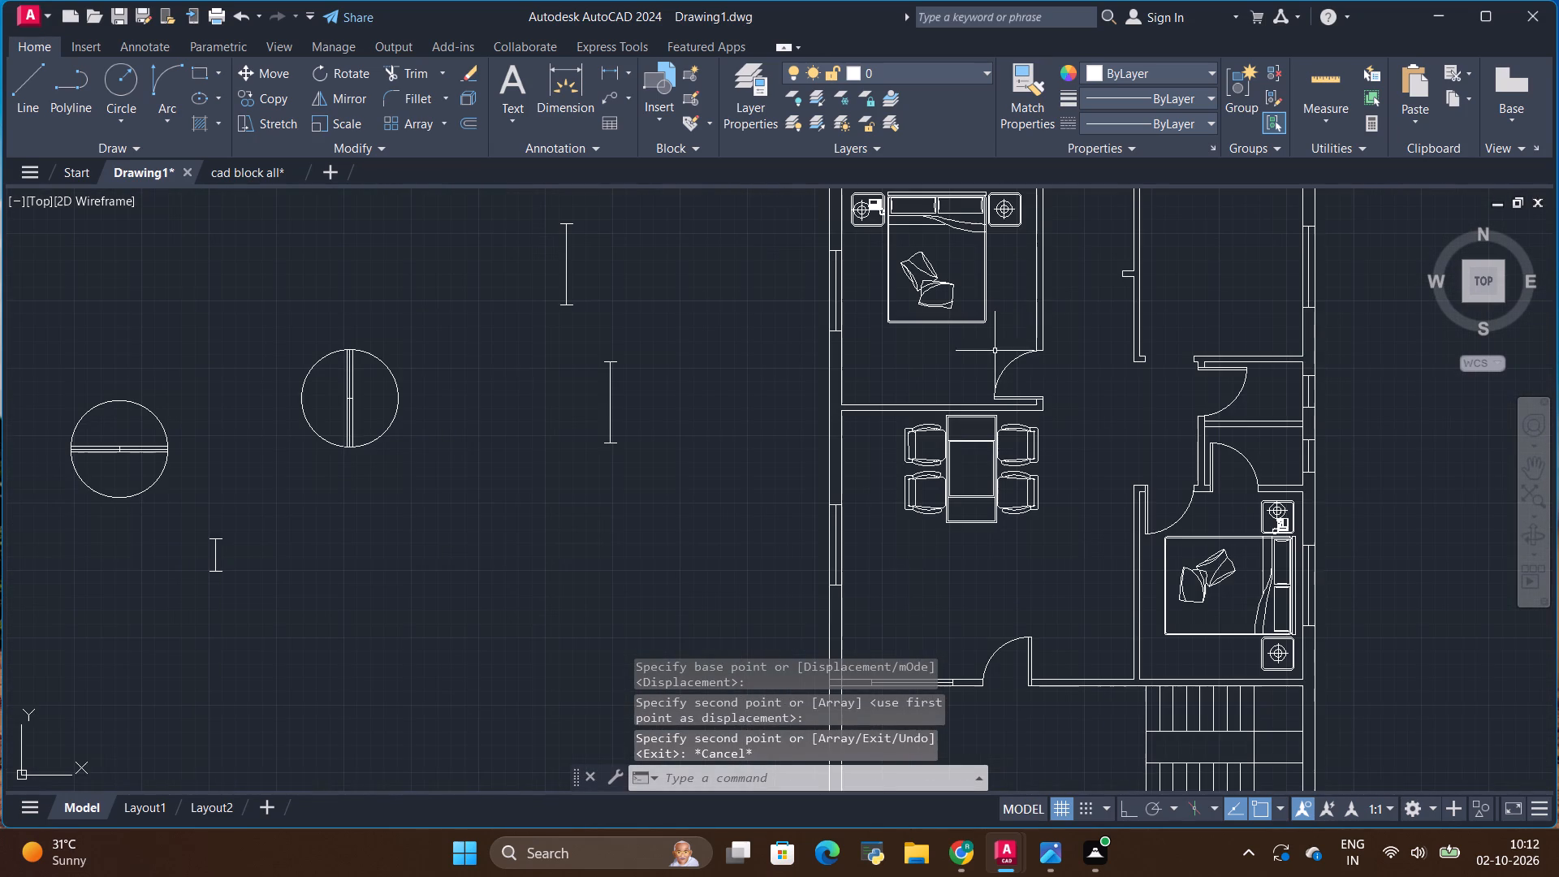
scroll(1013, 453, "up", 1)
scroll(1004, 405, "down", 2)
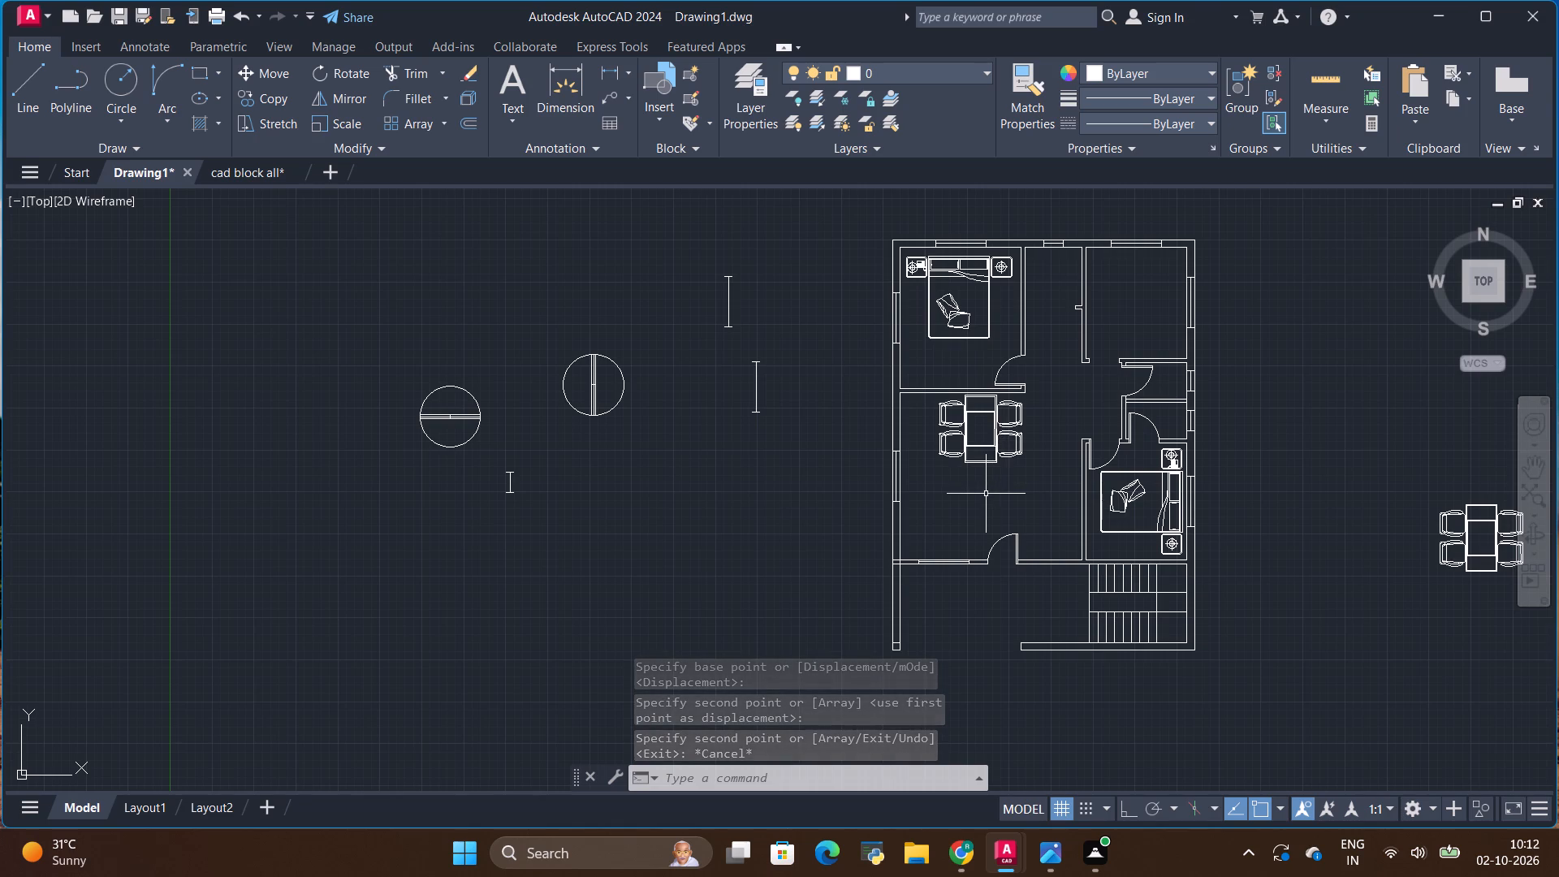
left_click(997, 425)
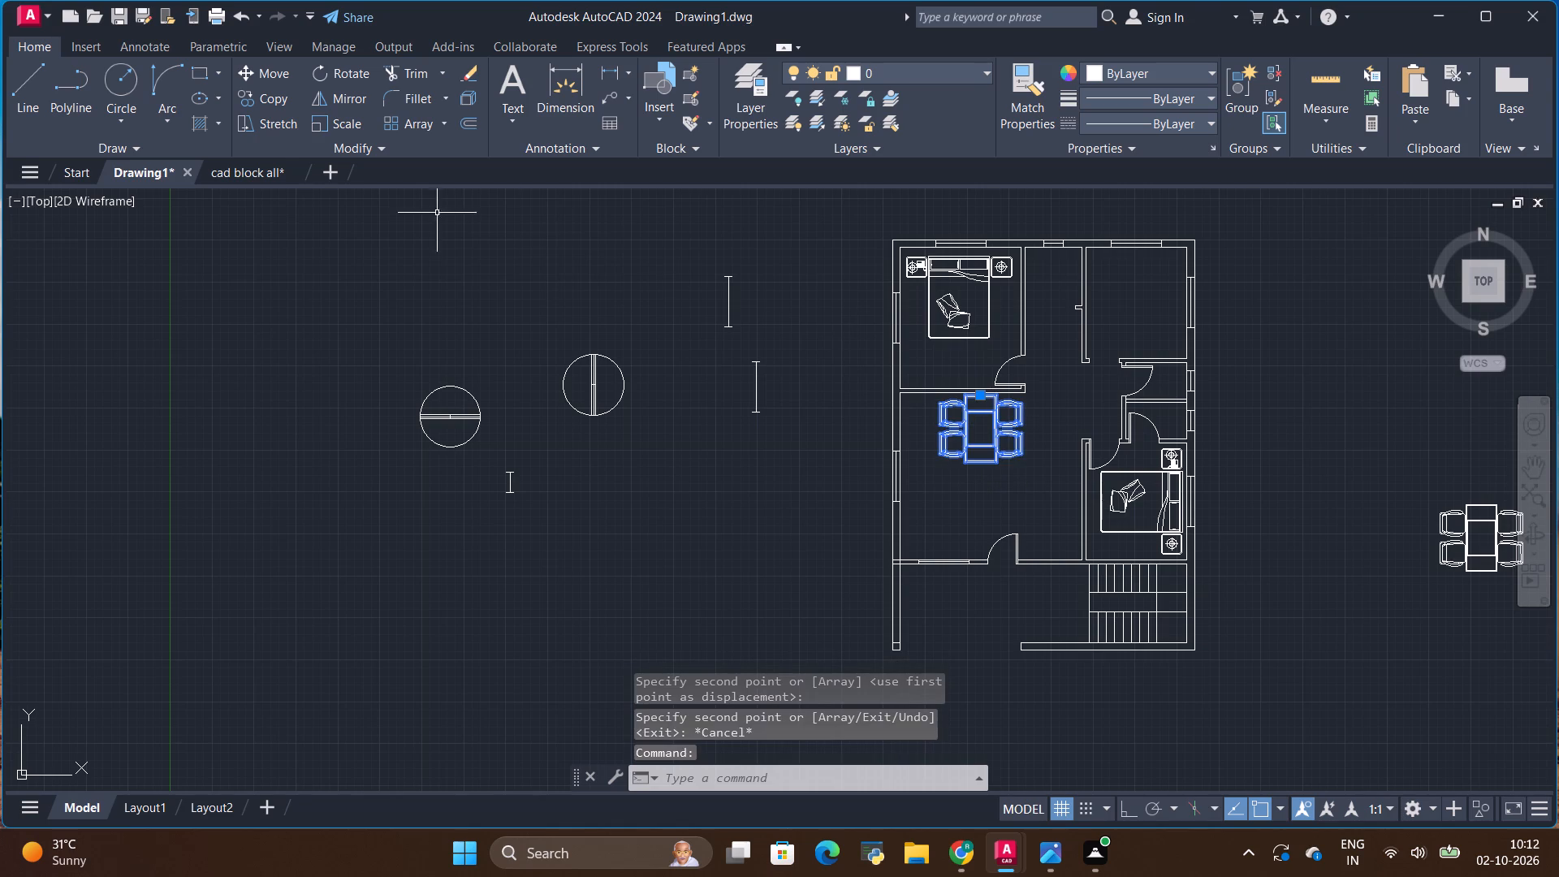
left_click(337, 123)
scroll(837, 382, "up", 2)
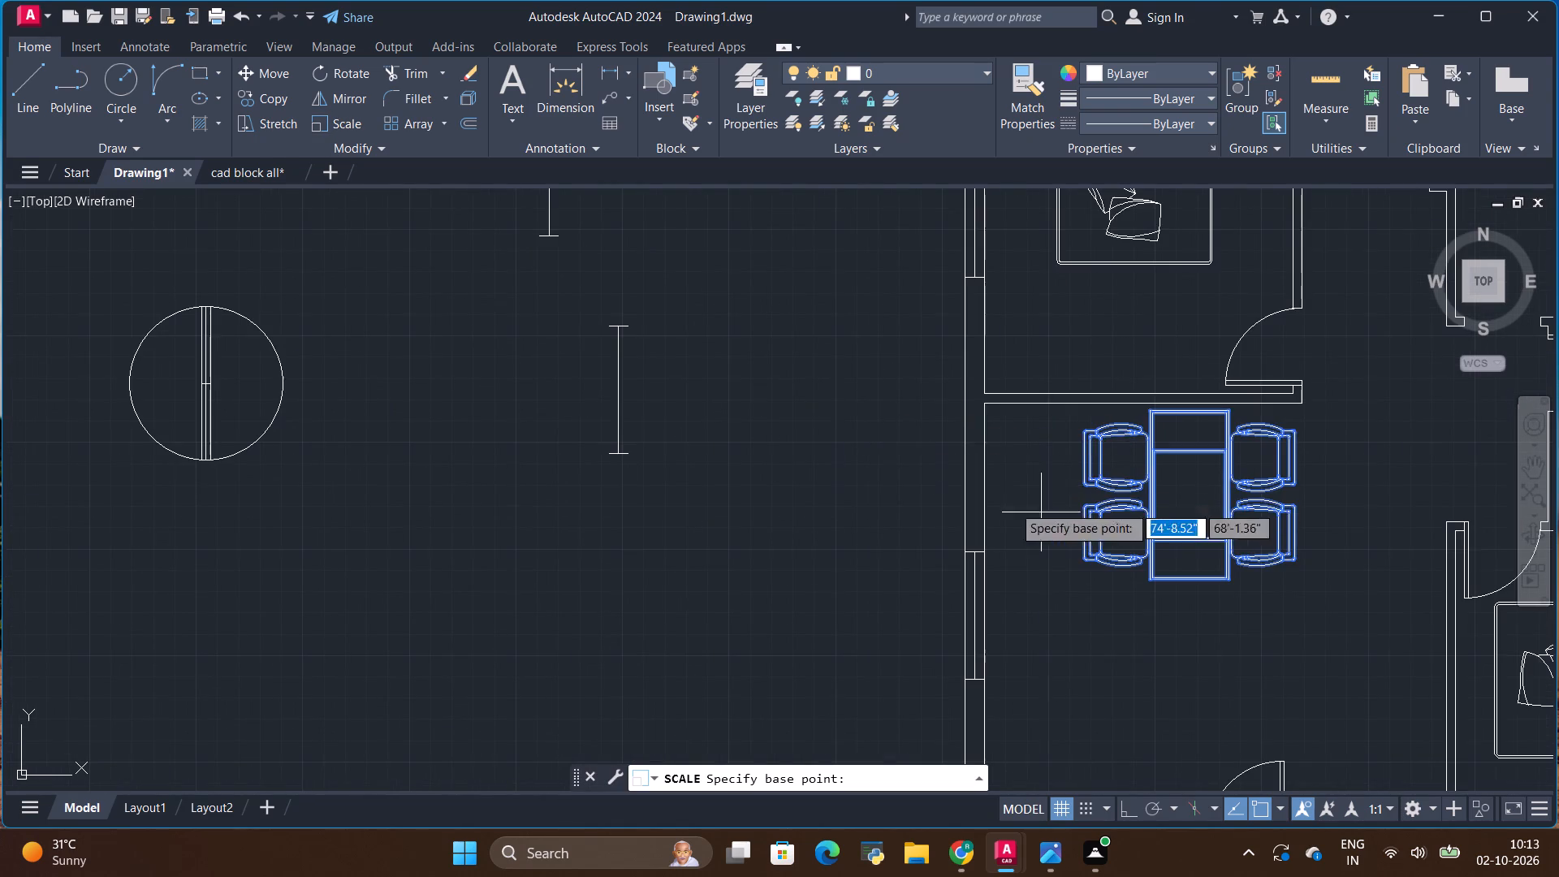
scroll(526, 372, "down", 2)
scroll(737, 429, "up", 2)
left_click(766, 468)
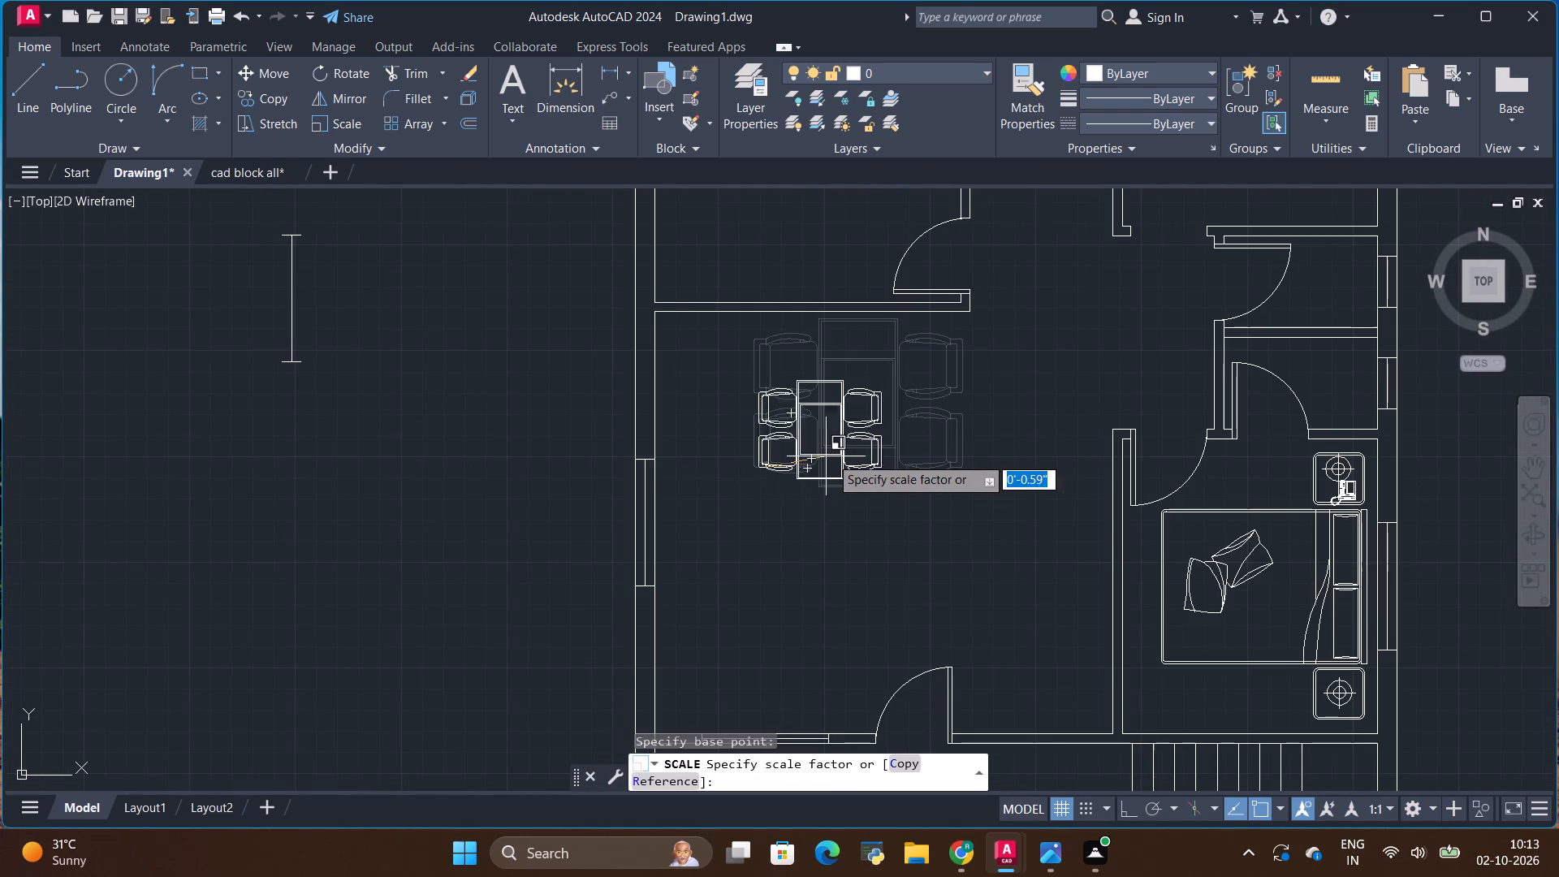
left_click(849, 450)
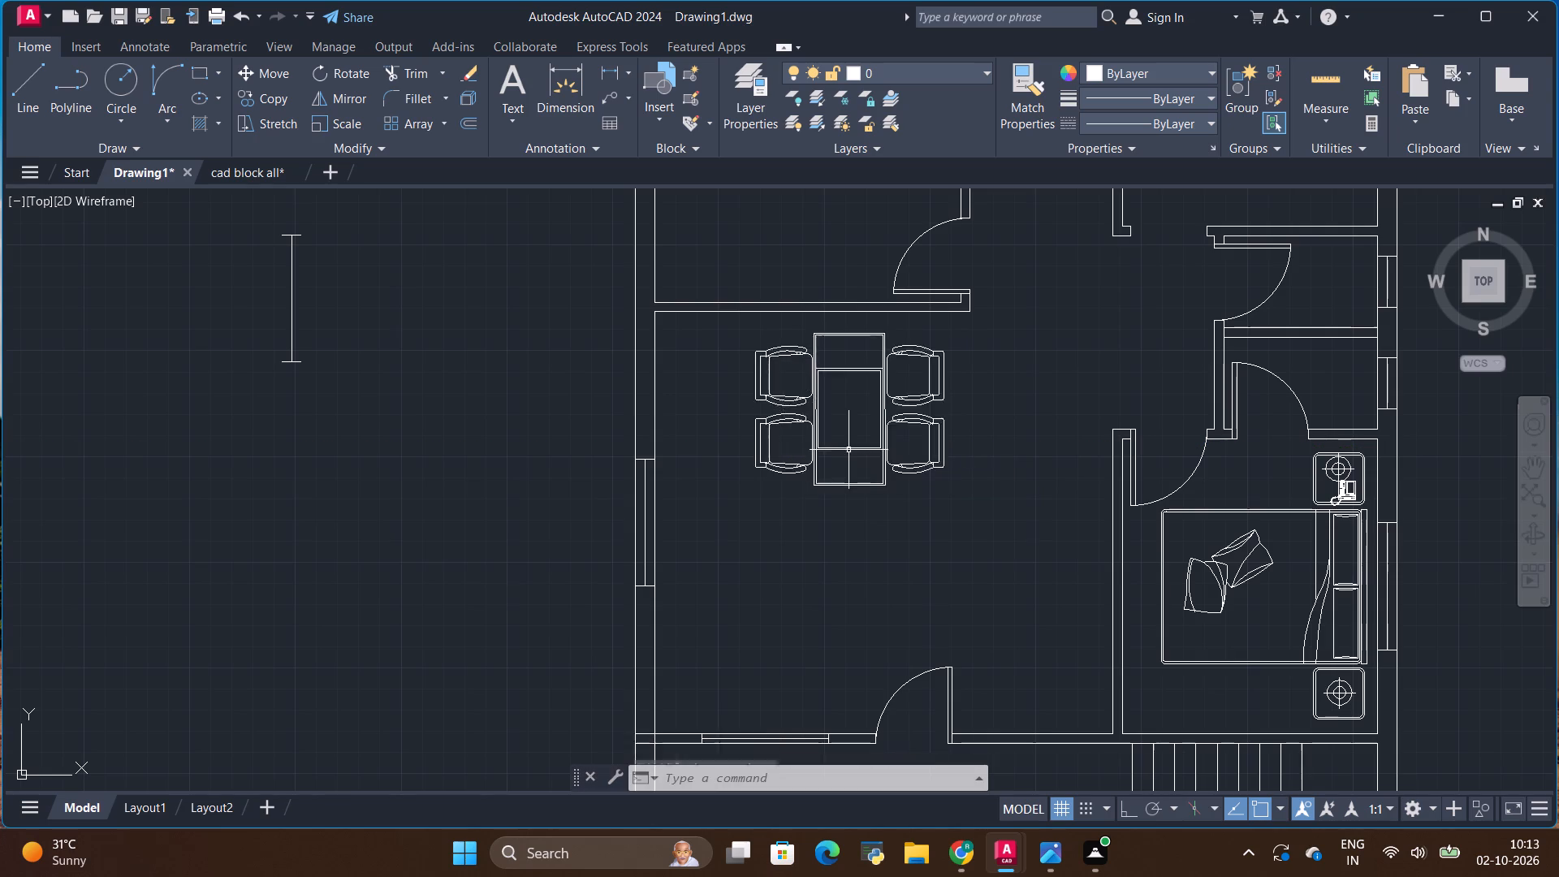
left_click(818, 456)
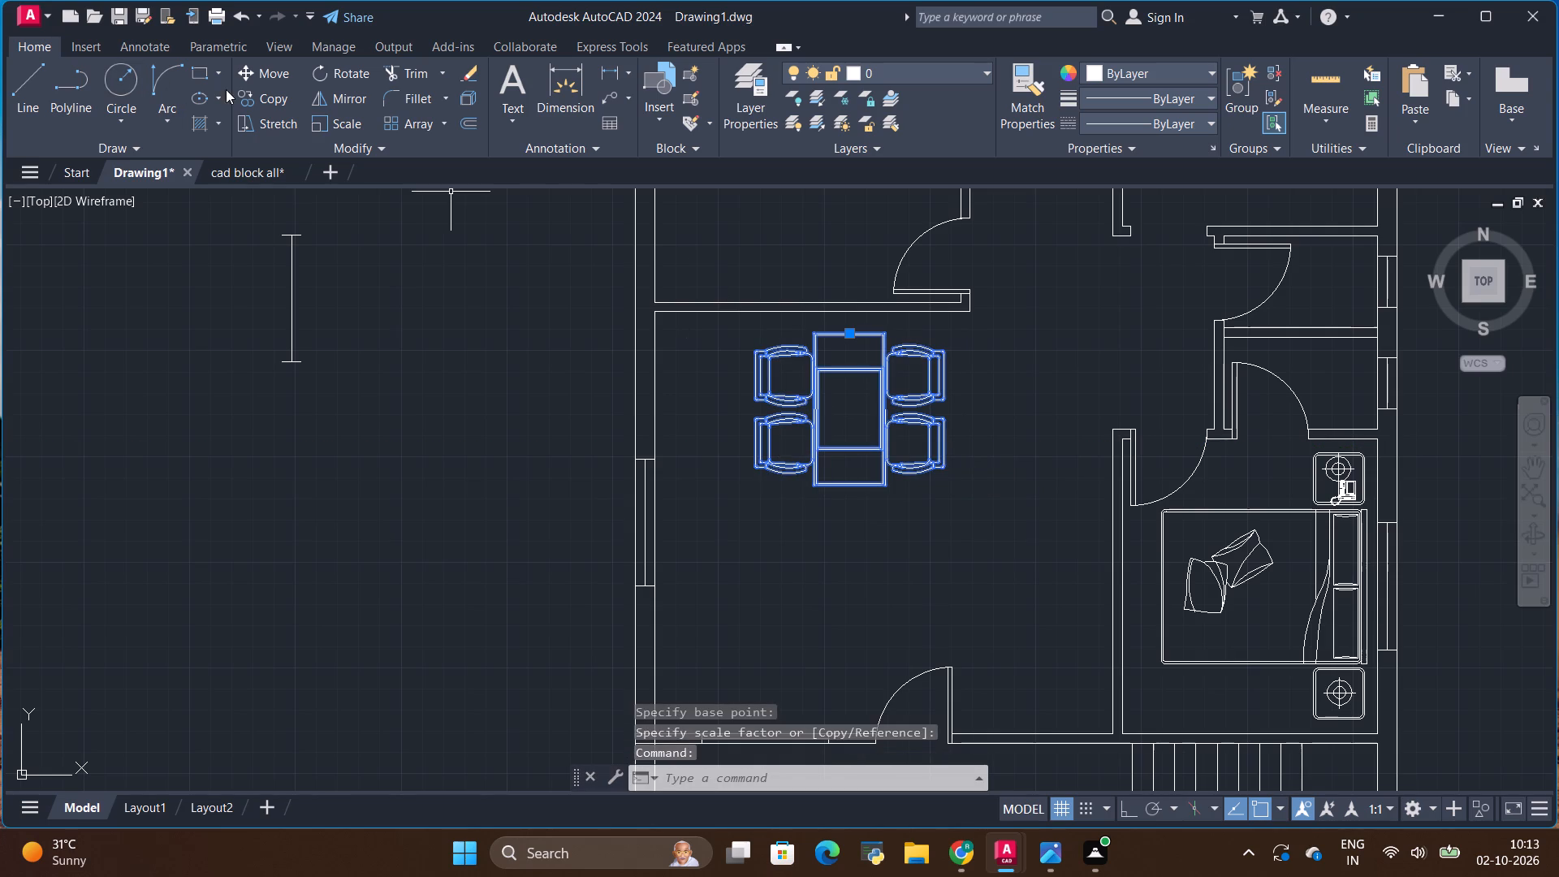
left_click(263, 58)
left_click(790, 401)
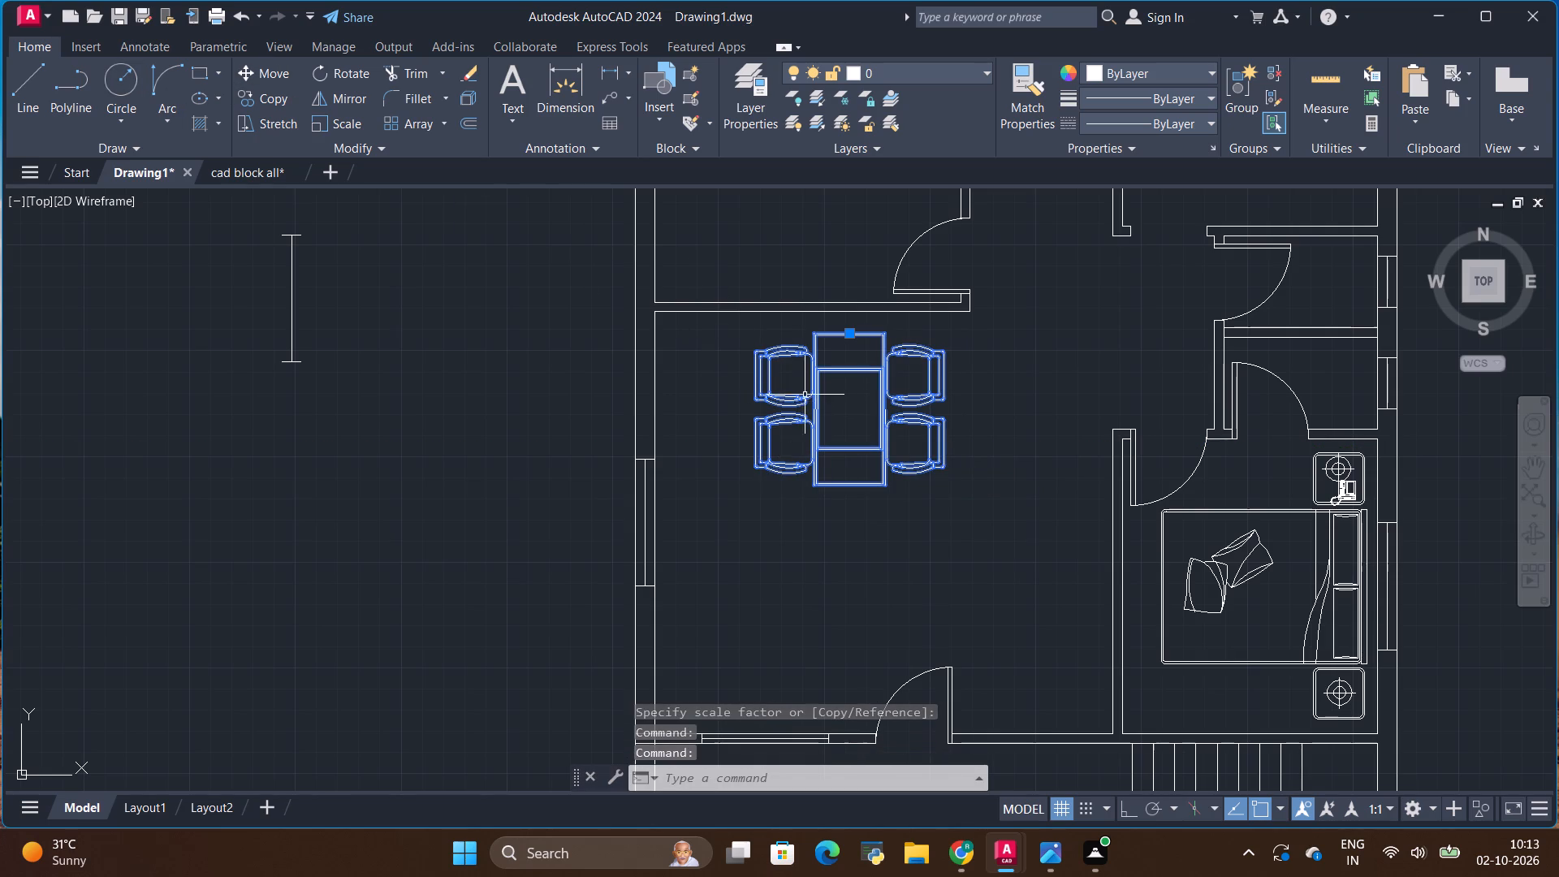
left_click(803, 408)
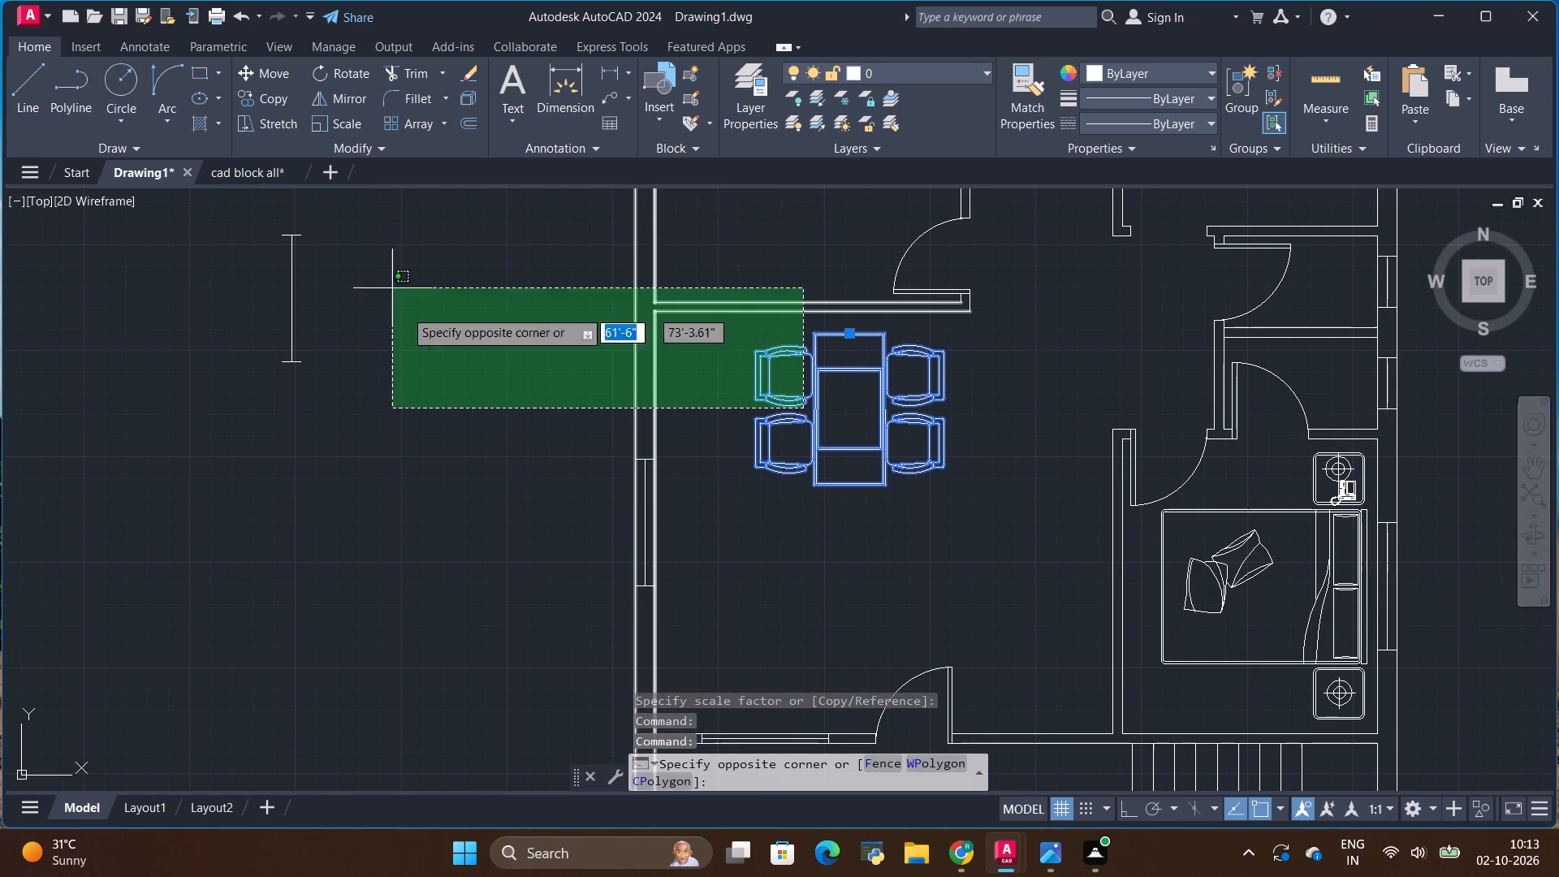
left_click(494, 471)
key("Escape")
Move the dining set inside the plan slightly east, keeping it close to the room's top wall.
left_click(797, 442)
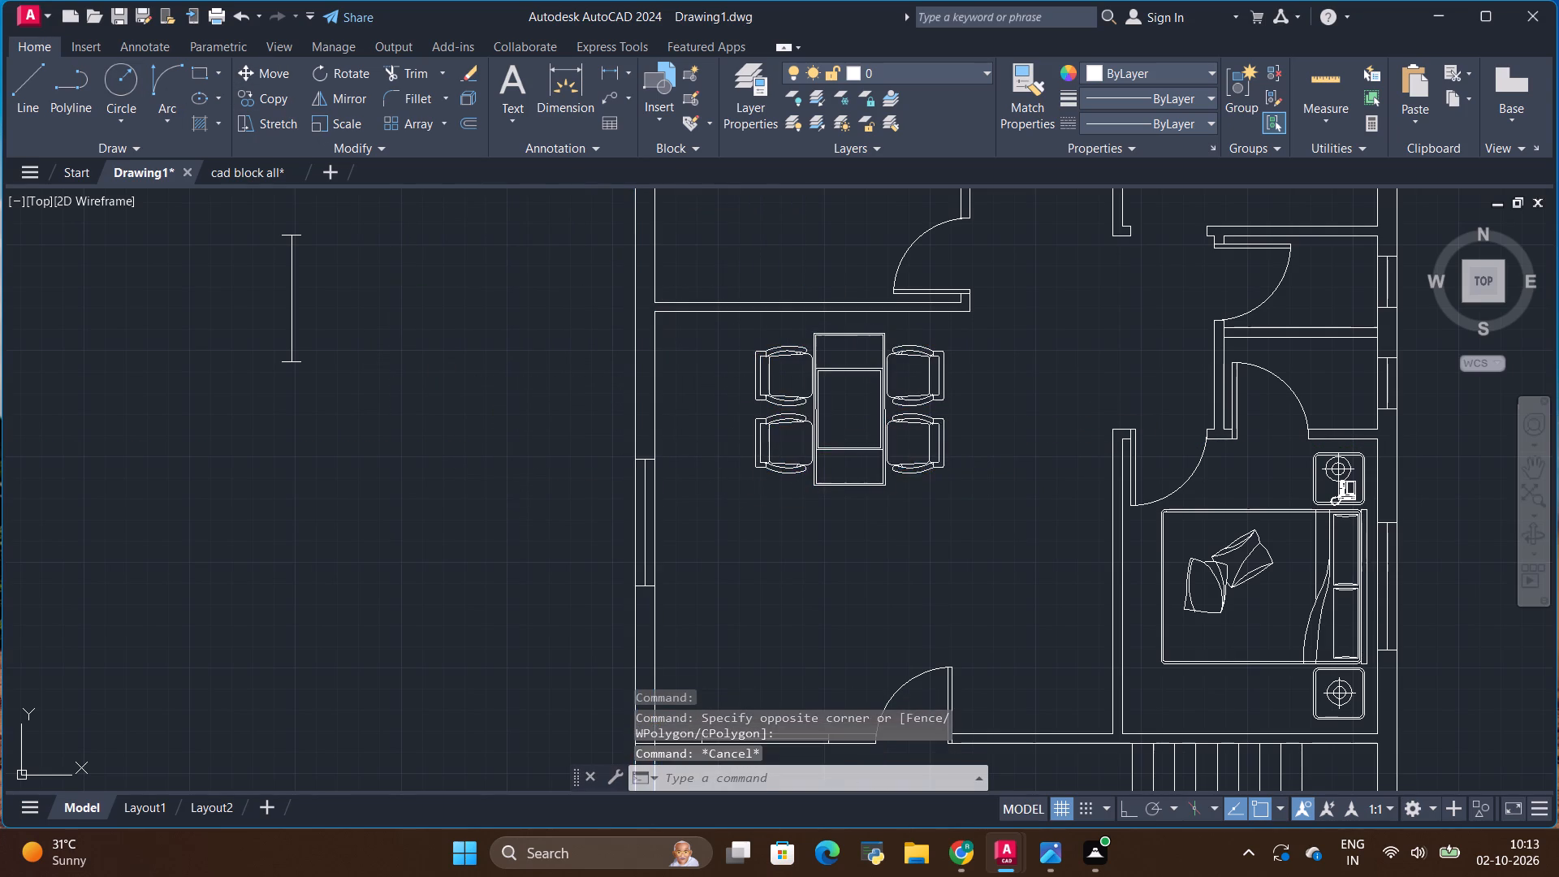
left_click(801, 434)
left_click(779, 418)
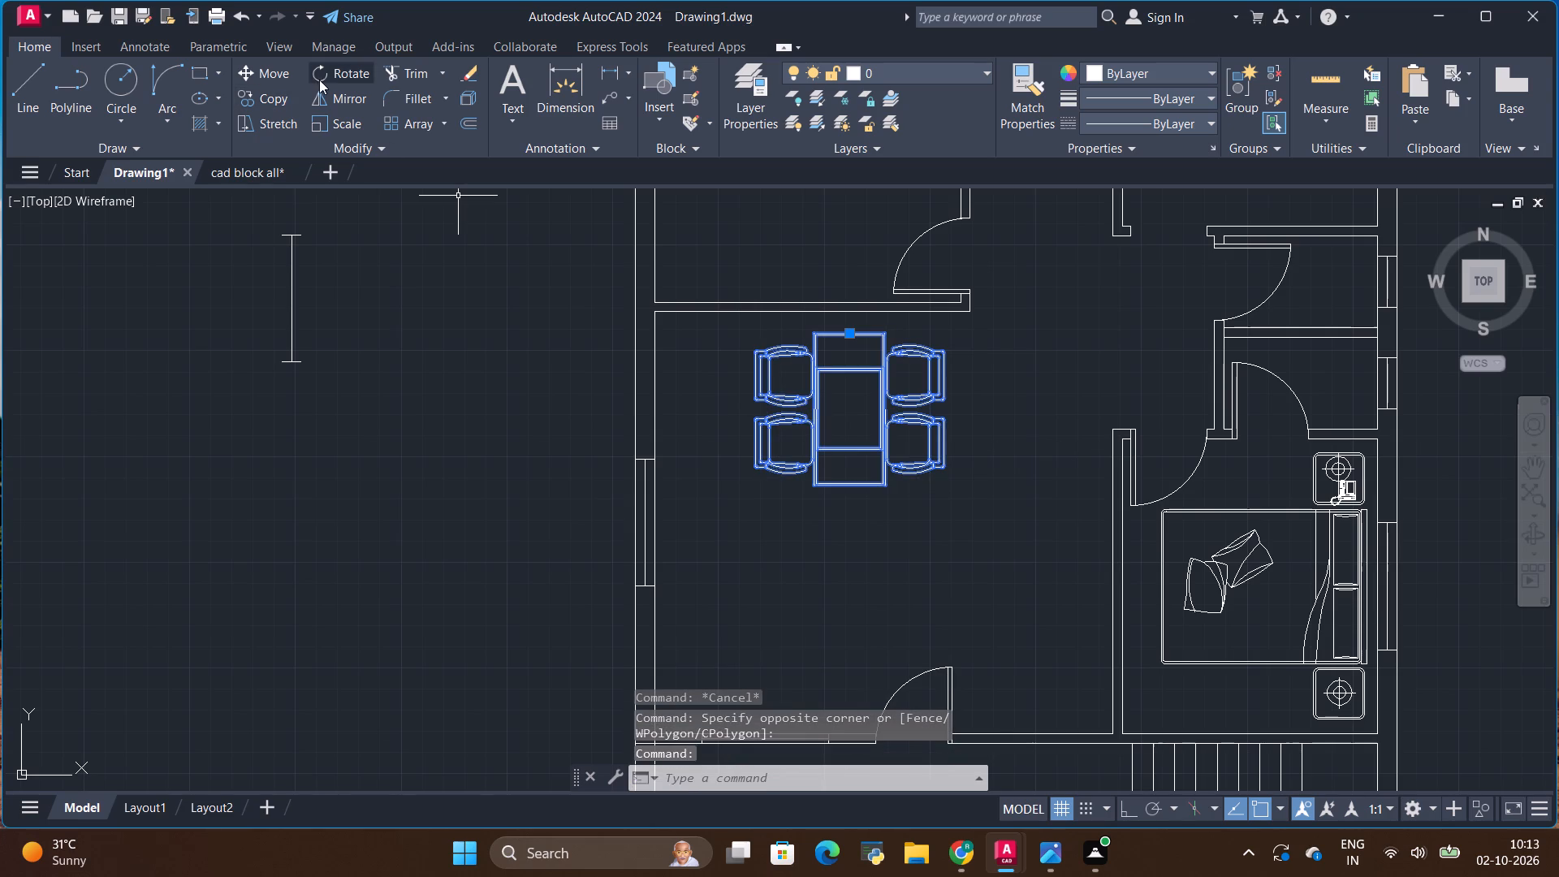
left_click(275, 73)
left_click(828, 372)
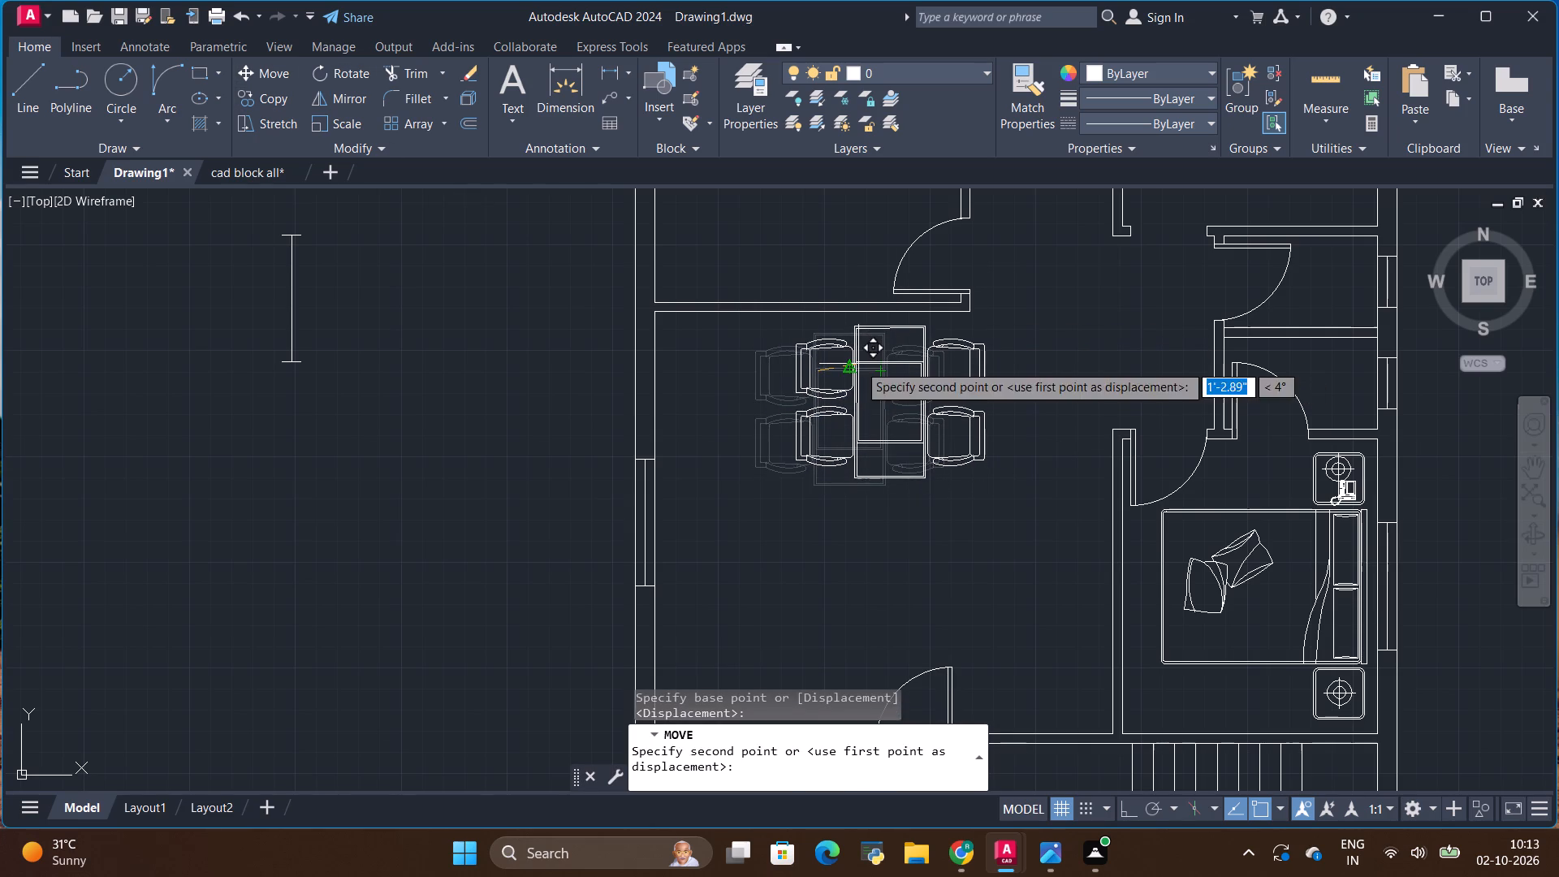
left_click(858, 364)
In the cad block all drawing, find the sofa blocks and copy the L-shaped sofa with diagonal-marked cushions to the clipboard.
scroll(647, 382, "down", 2)
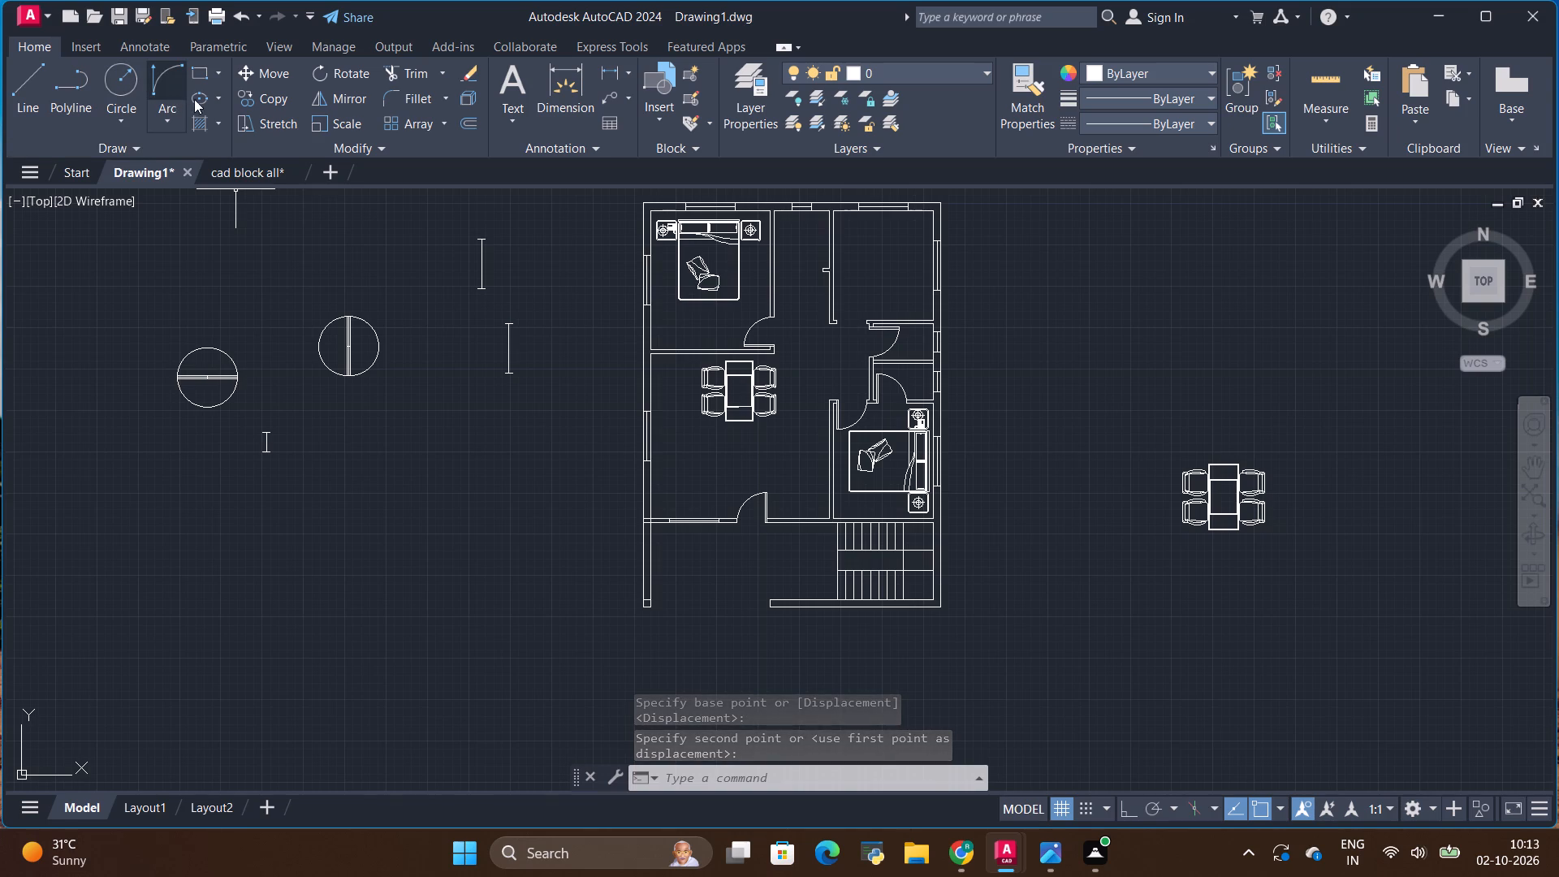
left_click(235, 175)
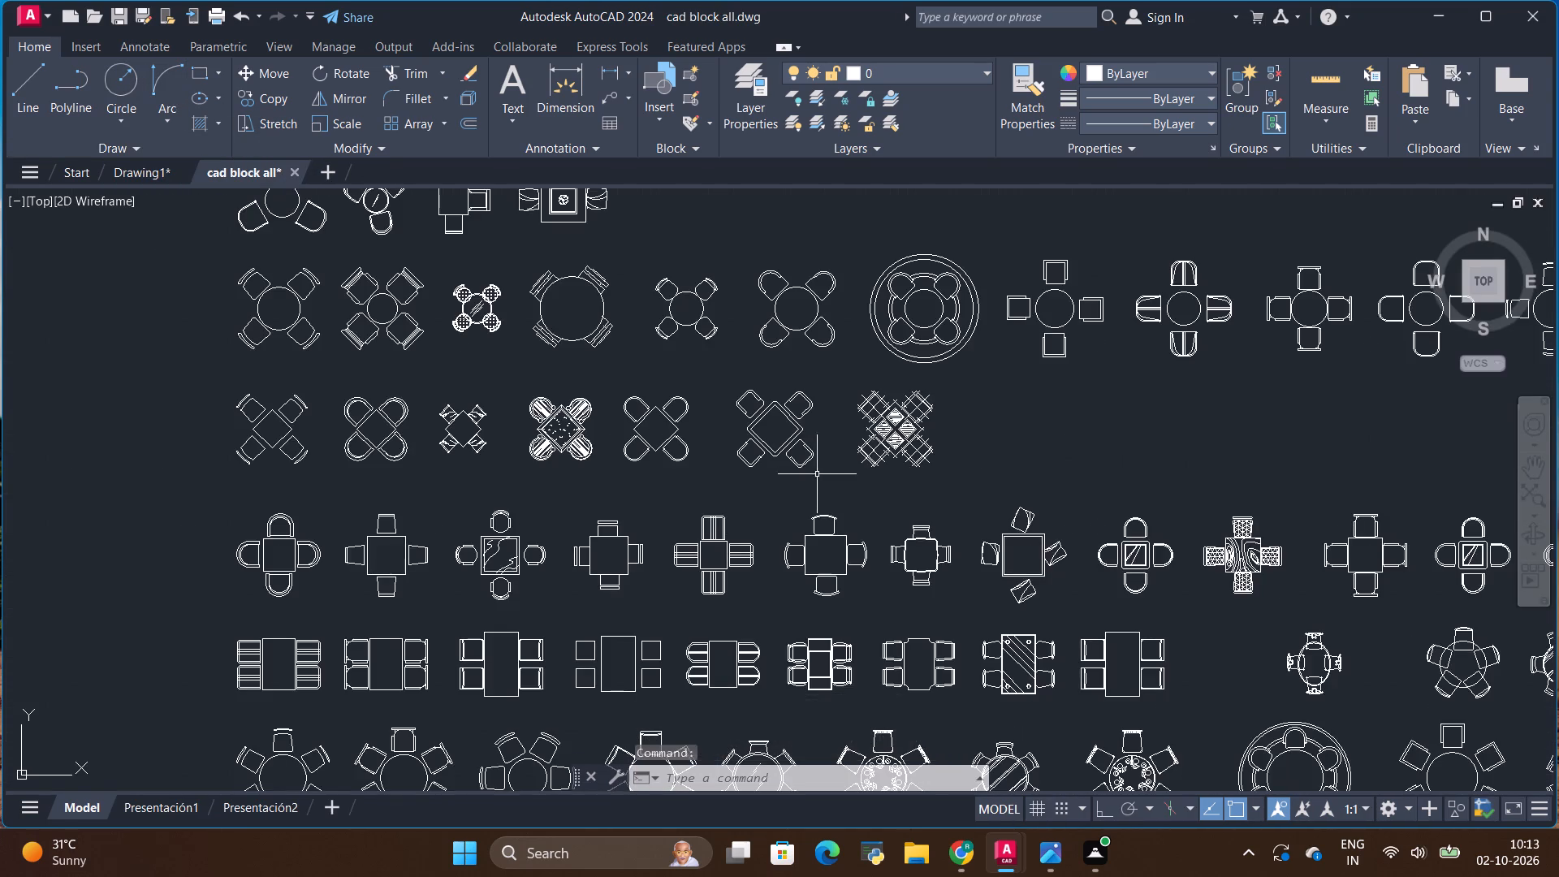
scroll(797, 439, "down", 5)
scroll(573, 408, "up", 2)
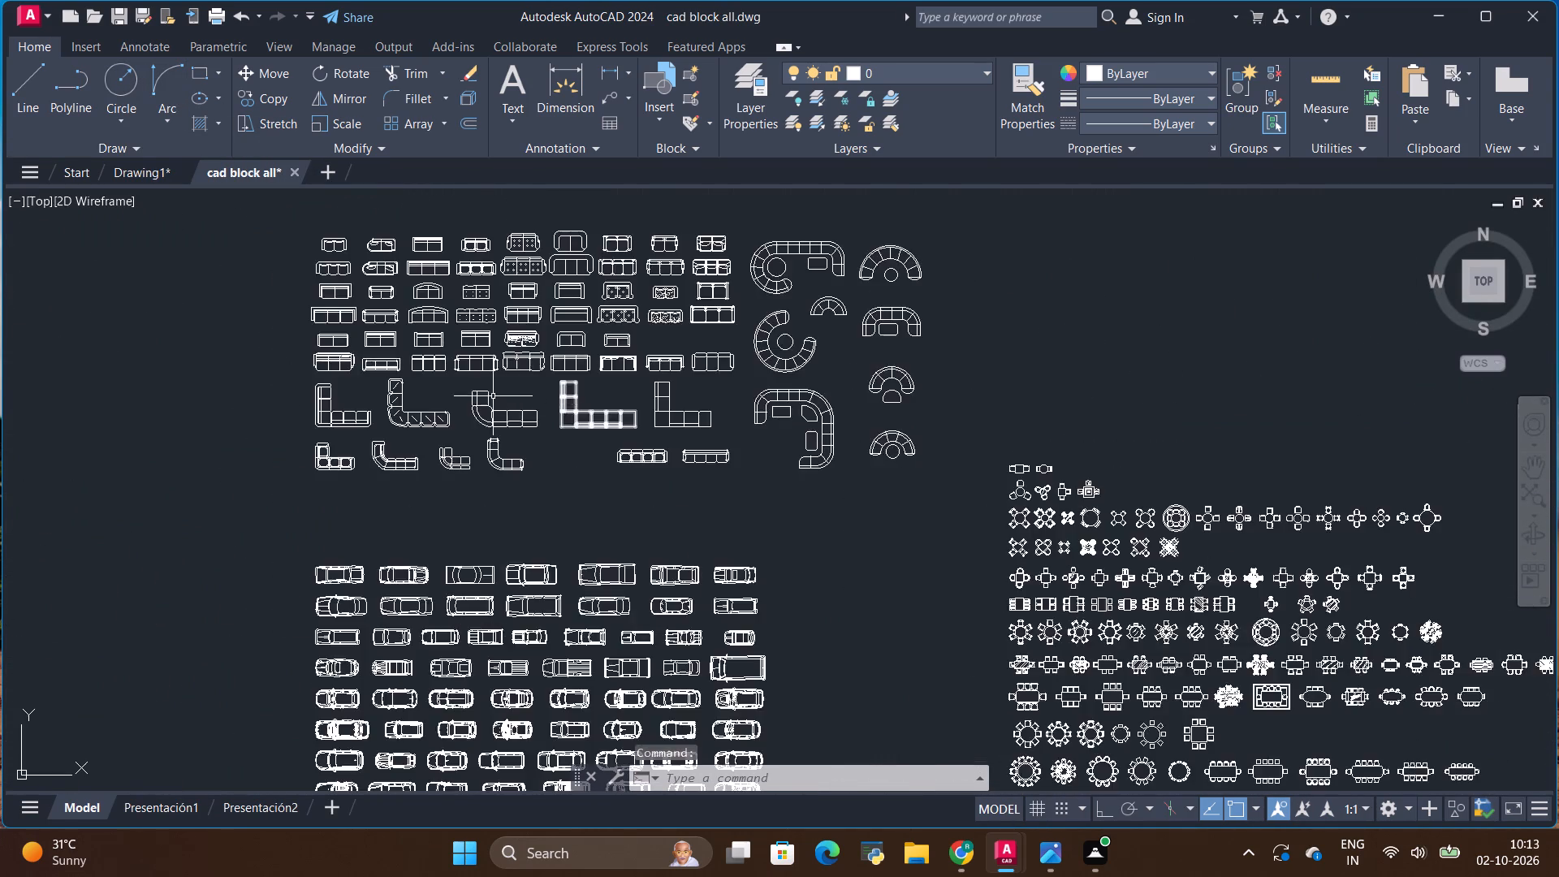
scroll(490, 395, "up", 2)
left_click(335, 456)
left_click(329, 478)
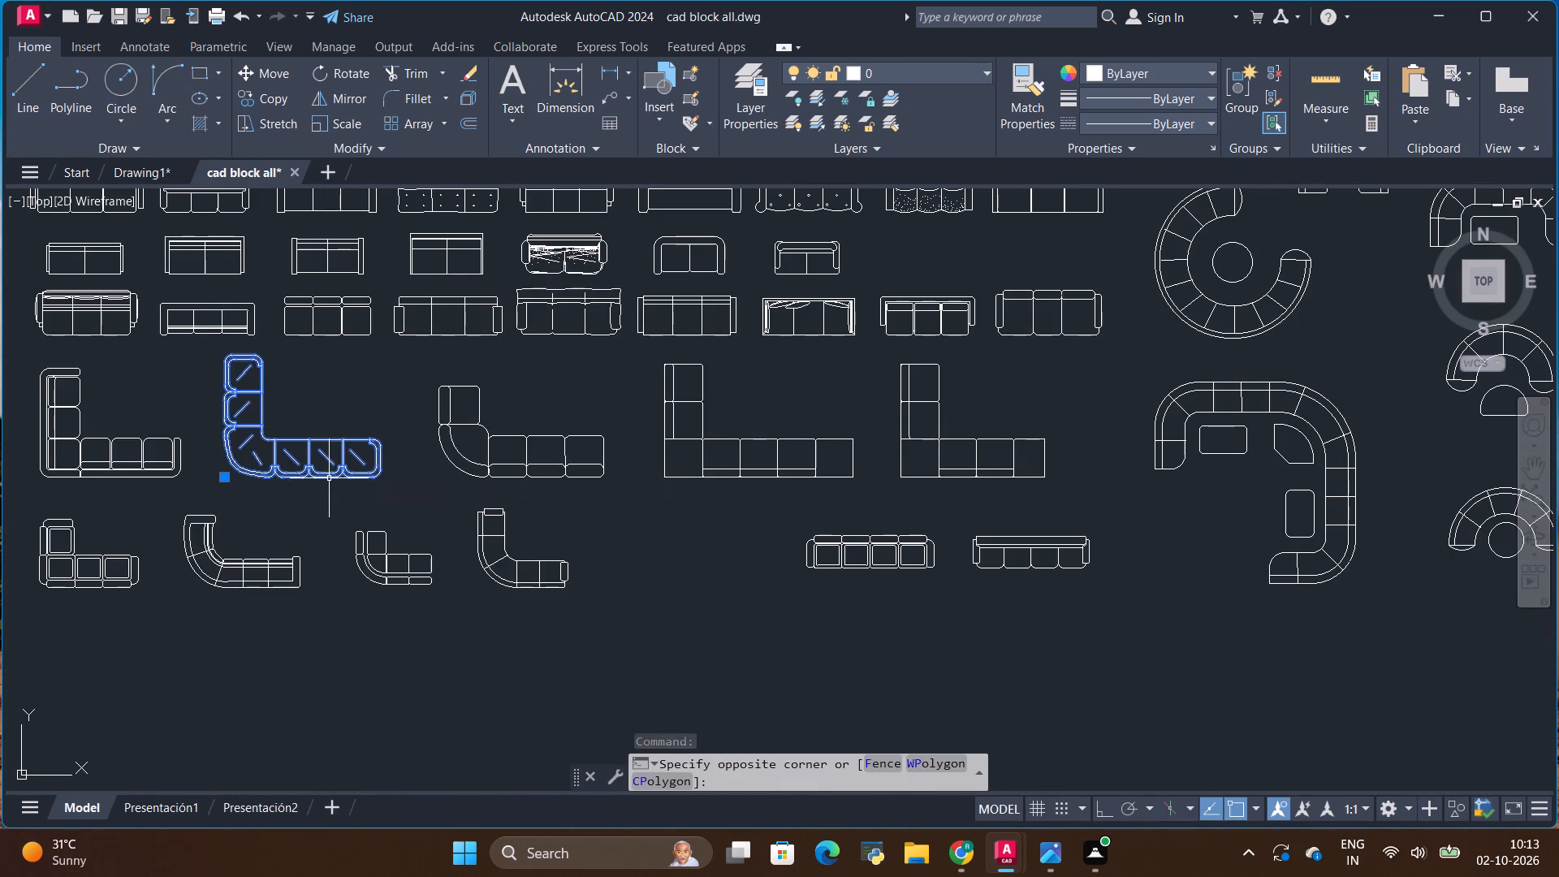
scroll(498, 486, "down", 2)
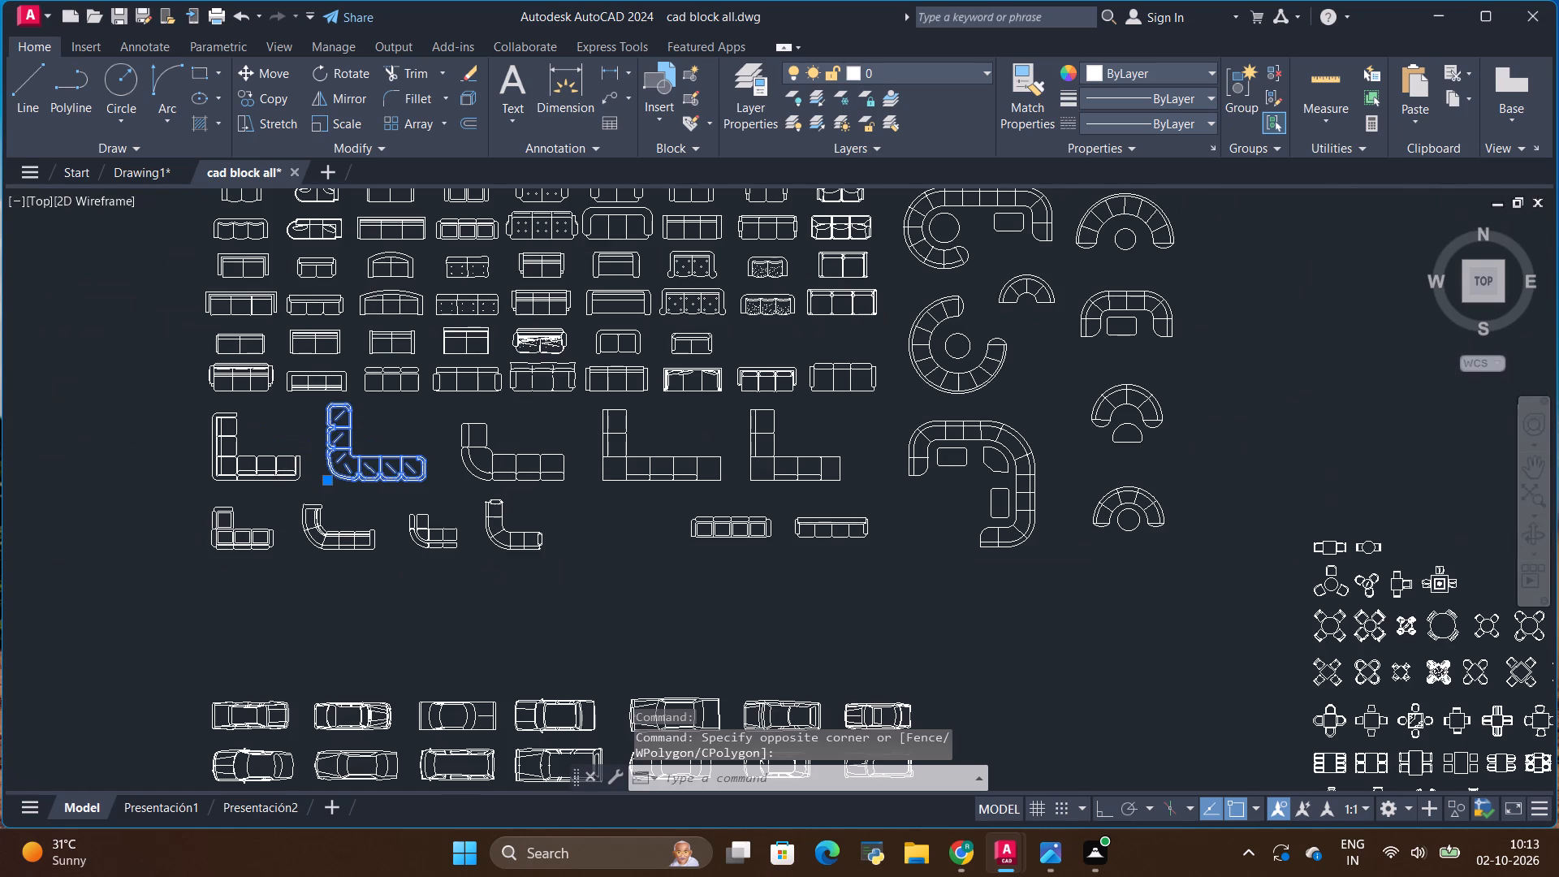
key("ctrl+c")
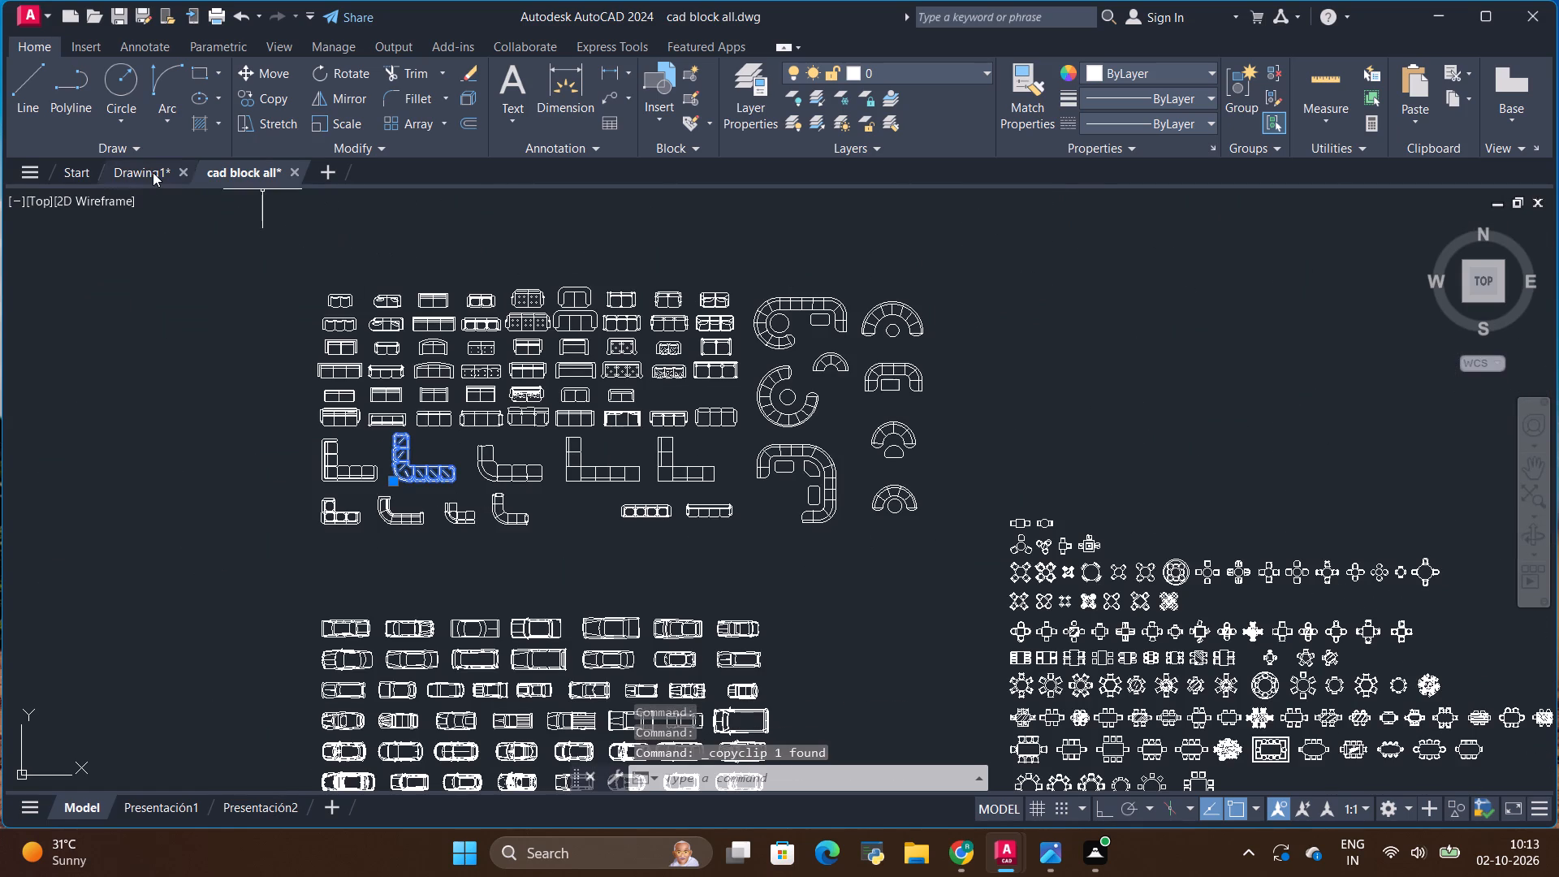
Paste the copied L-shaped sofa into Drawing1, in the empty area east of the spare dining set.
left_click(153, 172)
scroll(545, 370, "down", 3)
left_click(788, 376)
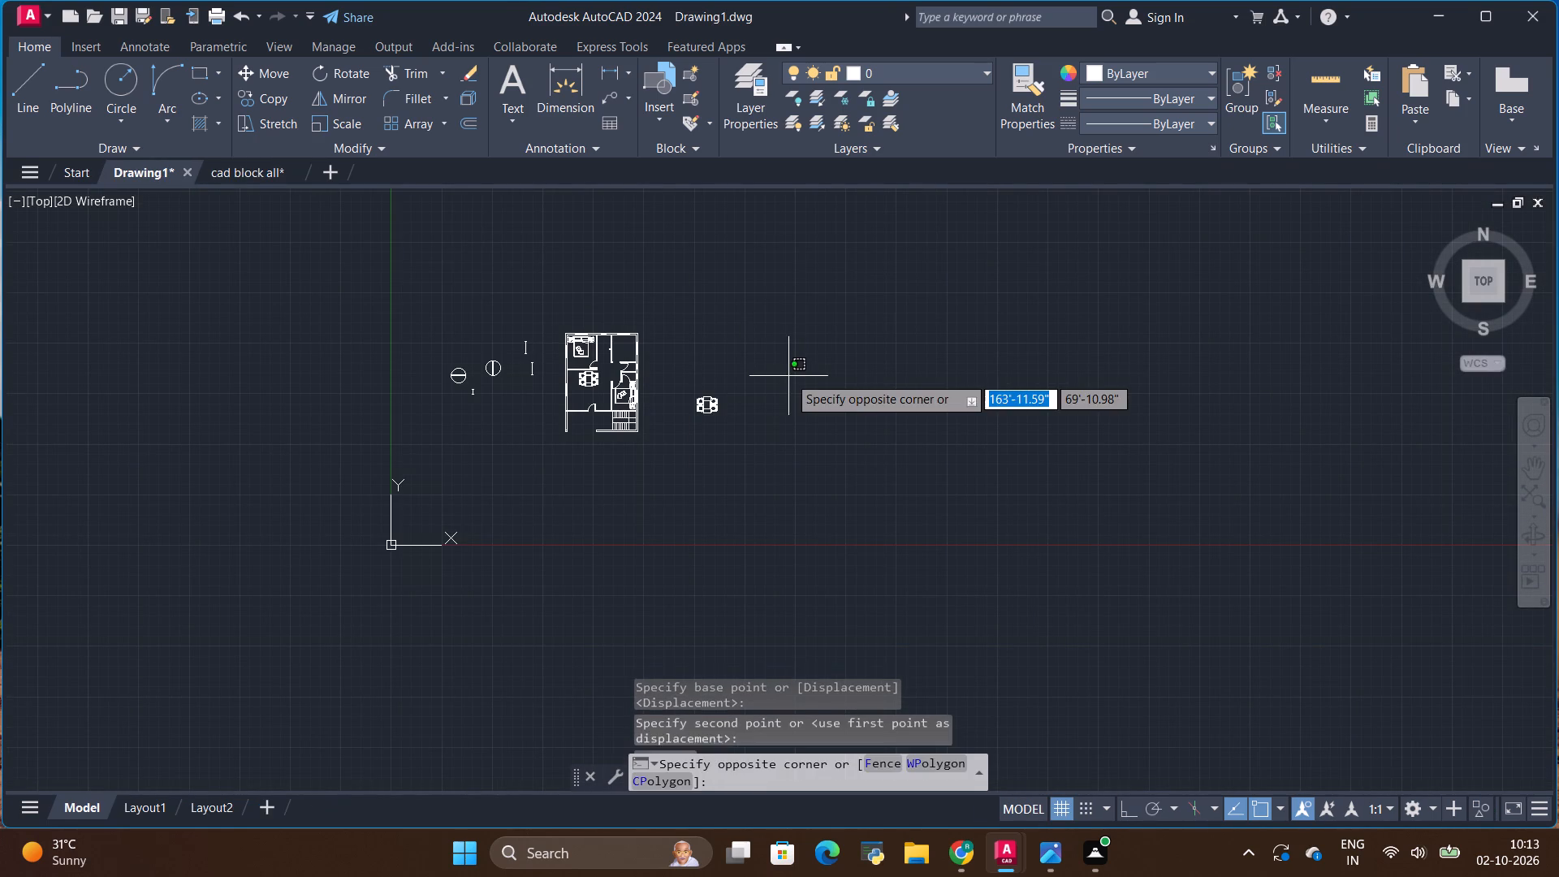
key("v")
left_click(816, 477)
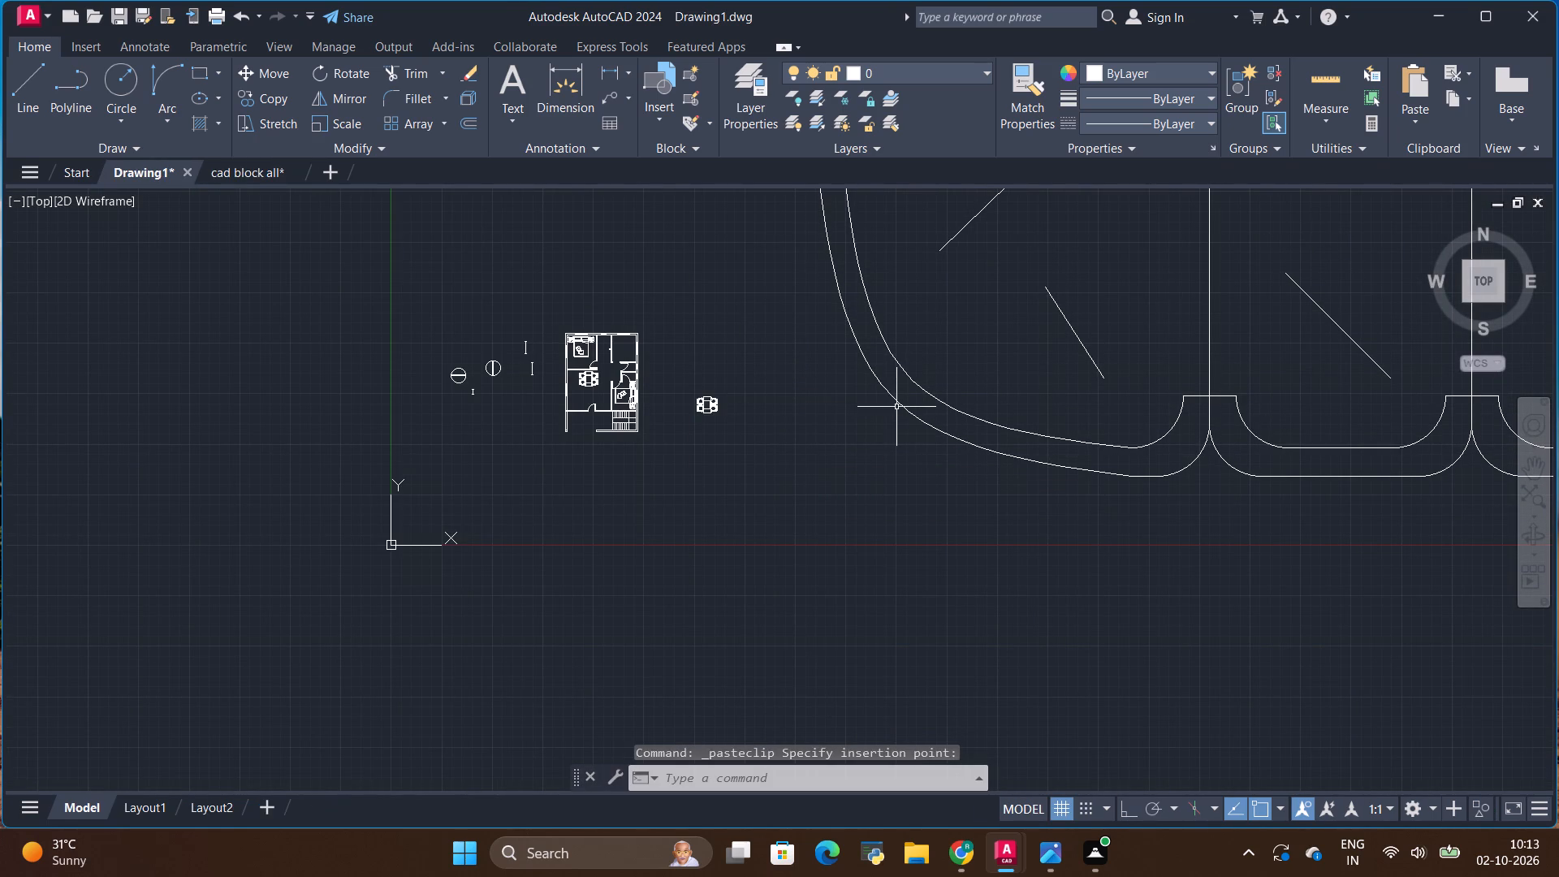
Scale the pasted L-shaped sofa down to suit the plan, using a point on its outer curved corner as base.
left_click(897, 406)
left_click(327, 119)
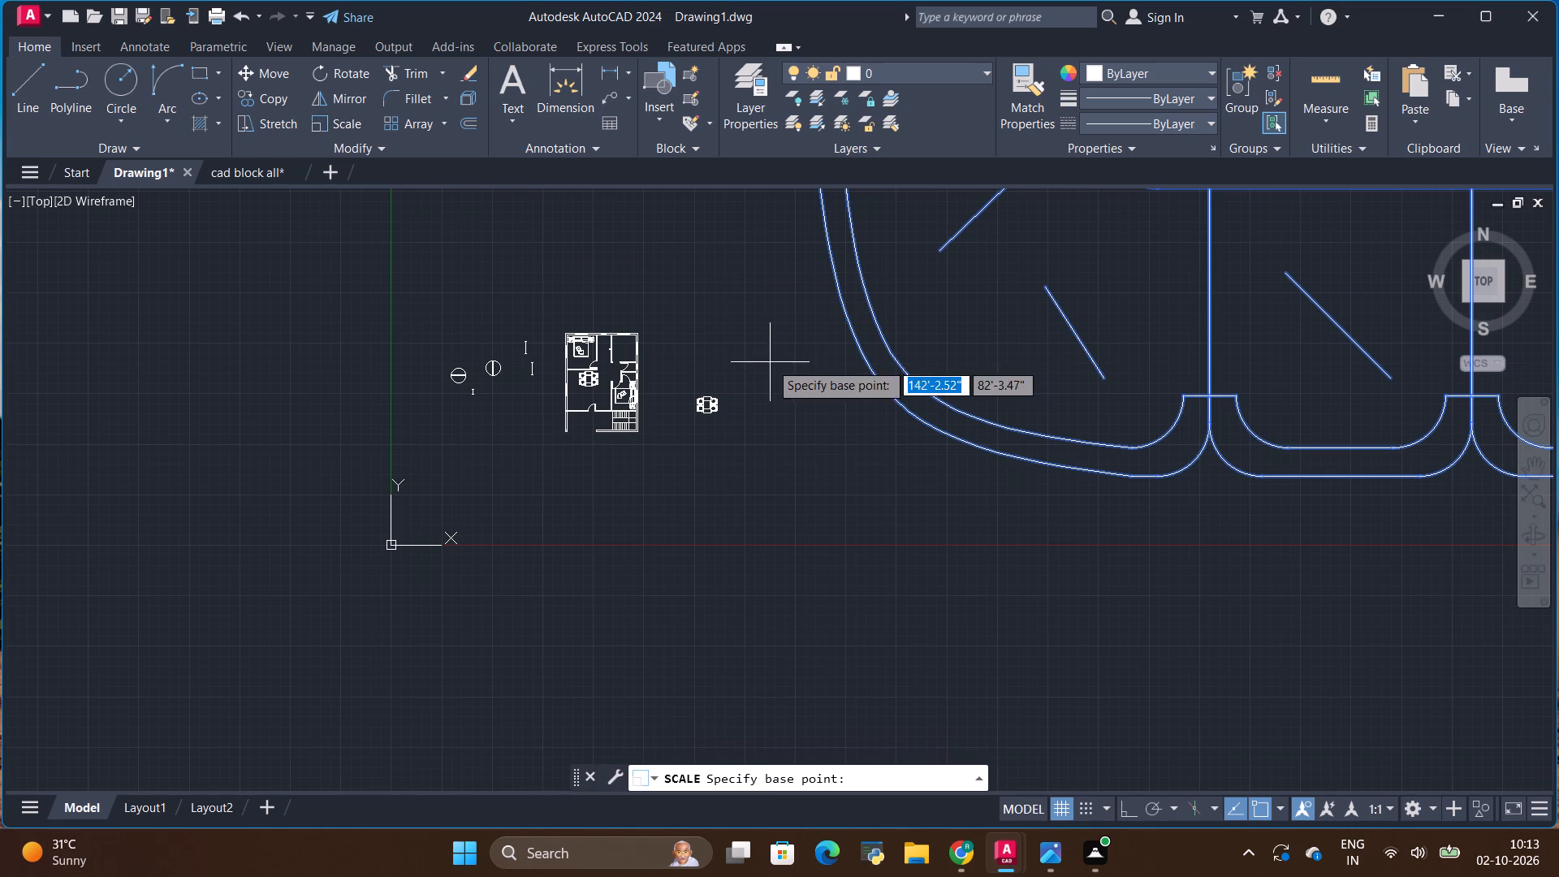
left_click(891, 400)
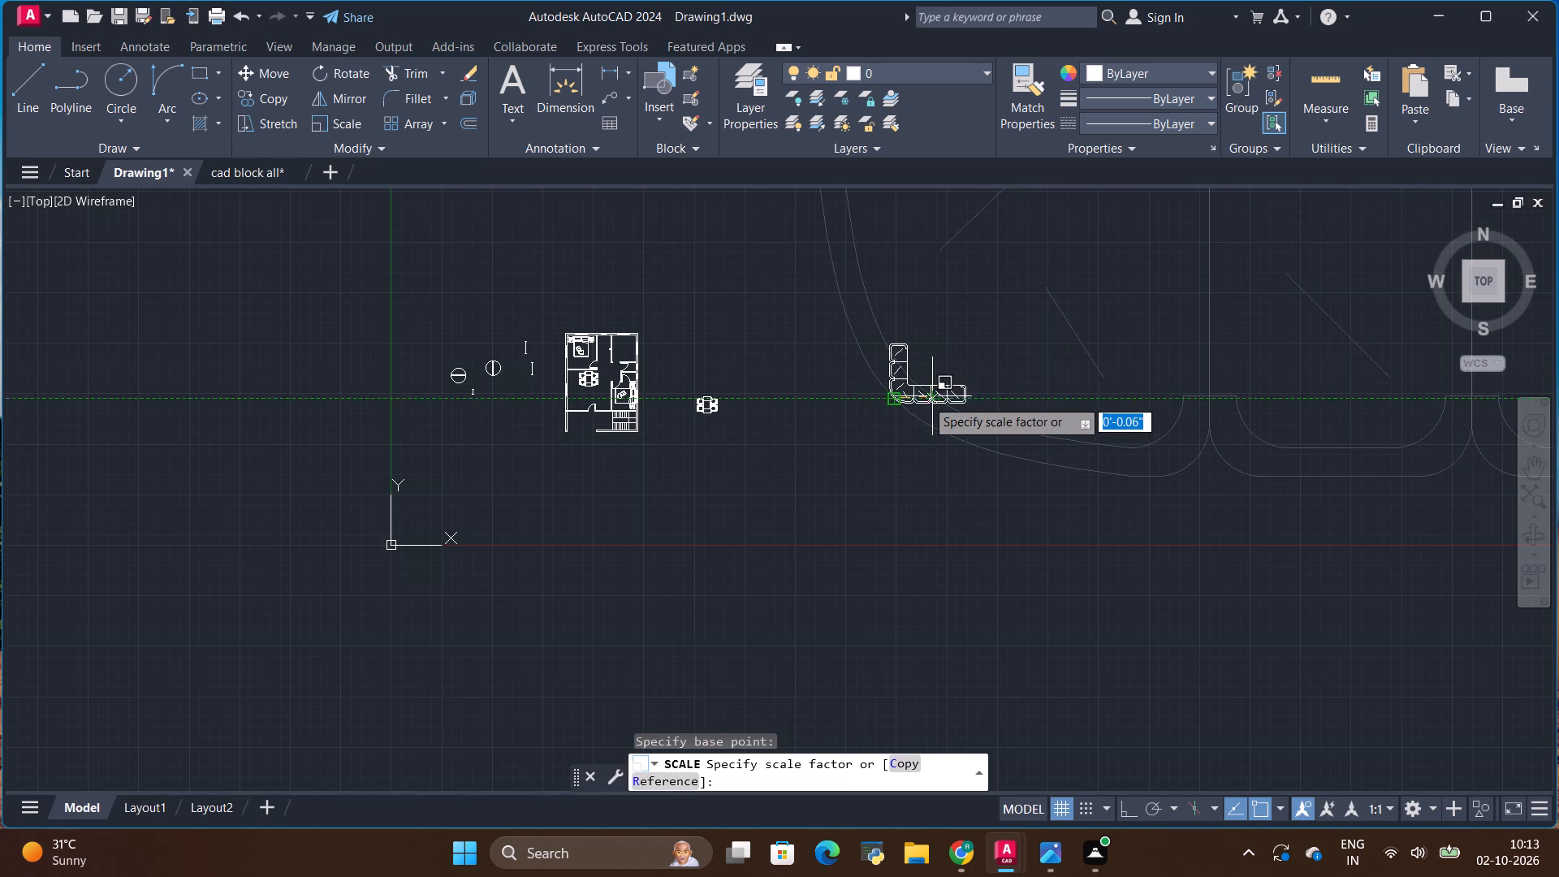
scroll(907, 411, "up", 2)
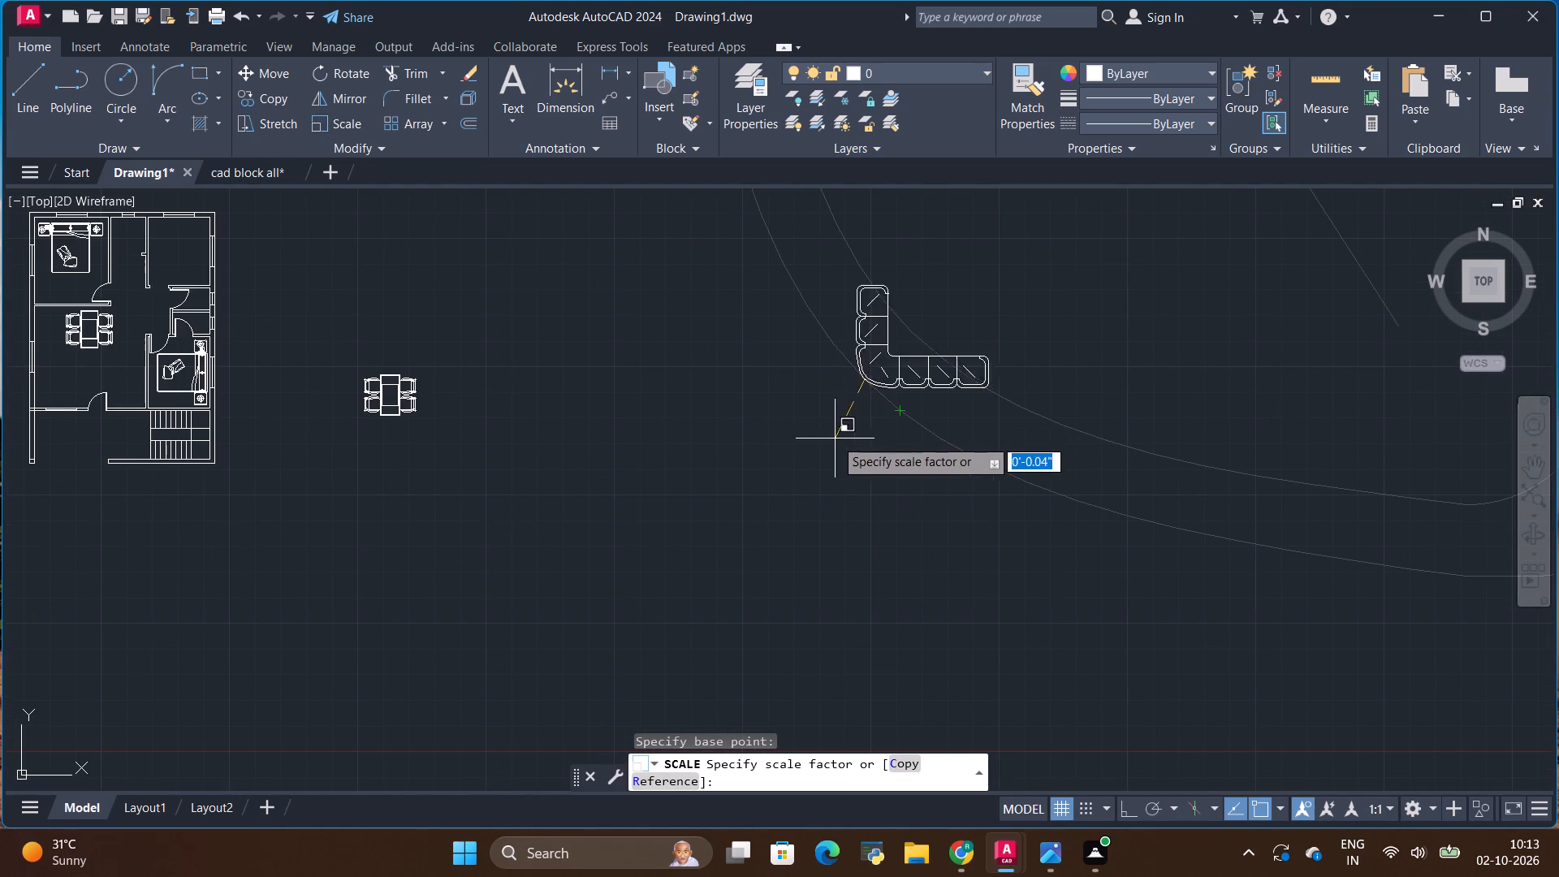
left_click(895, 398)
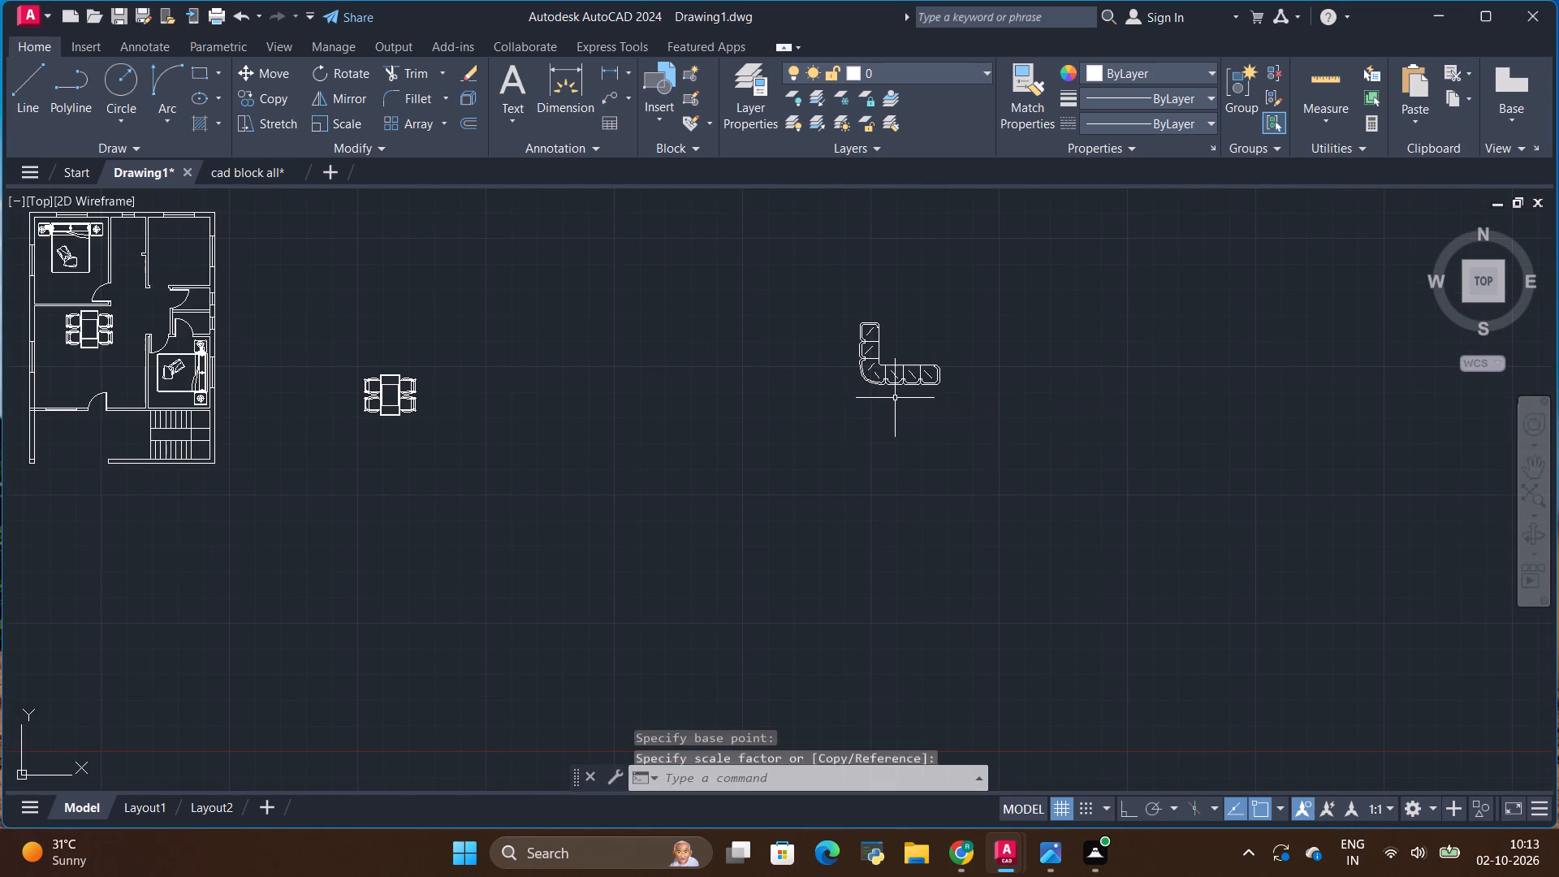
Move the L-shaped sofa into the lower-left corner of the living room, below the dining set.
left_click(890, 379)
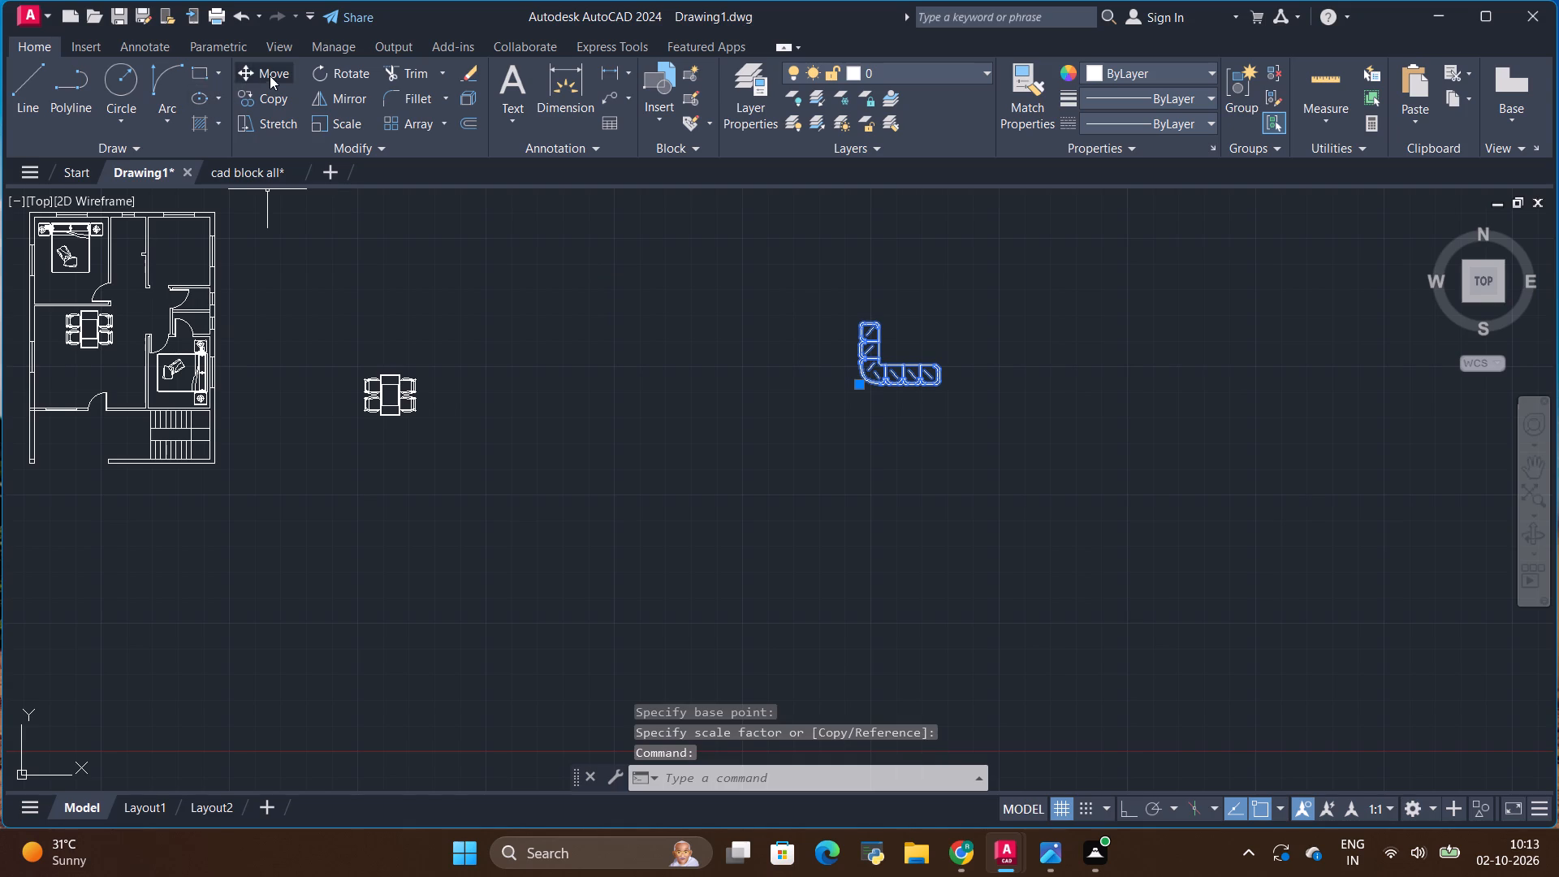
left_click(270, 76)
left_click(885, 374)
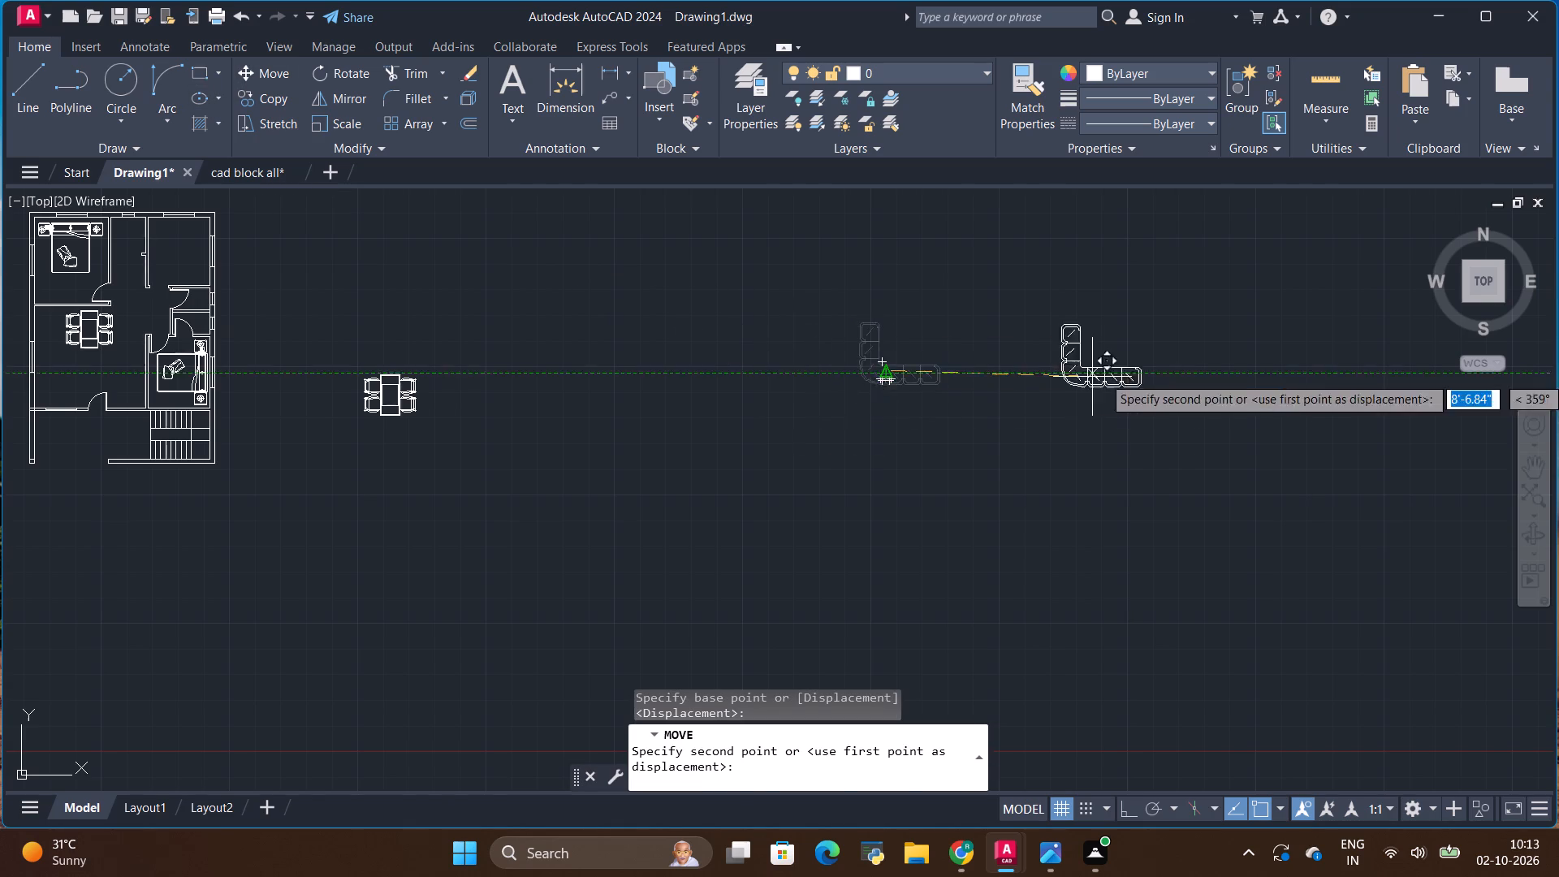
scroll(1119, 374, "down", 3)
scroll(907, 375, "up", 2)
scroll(810, 381, "up", 4)
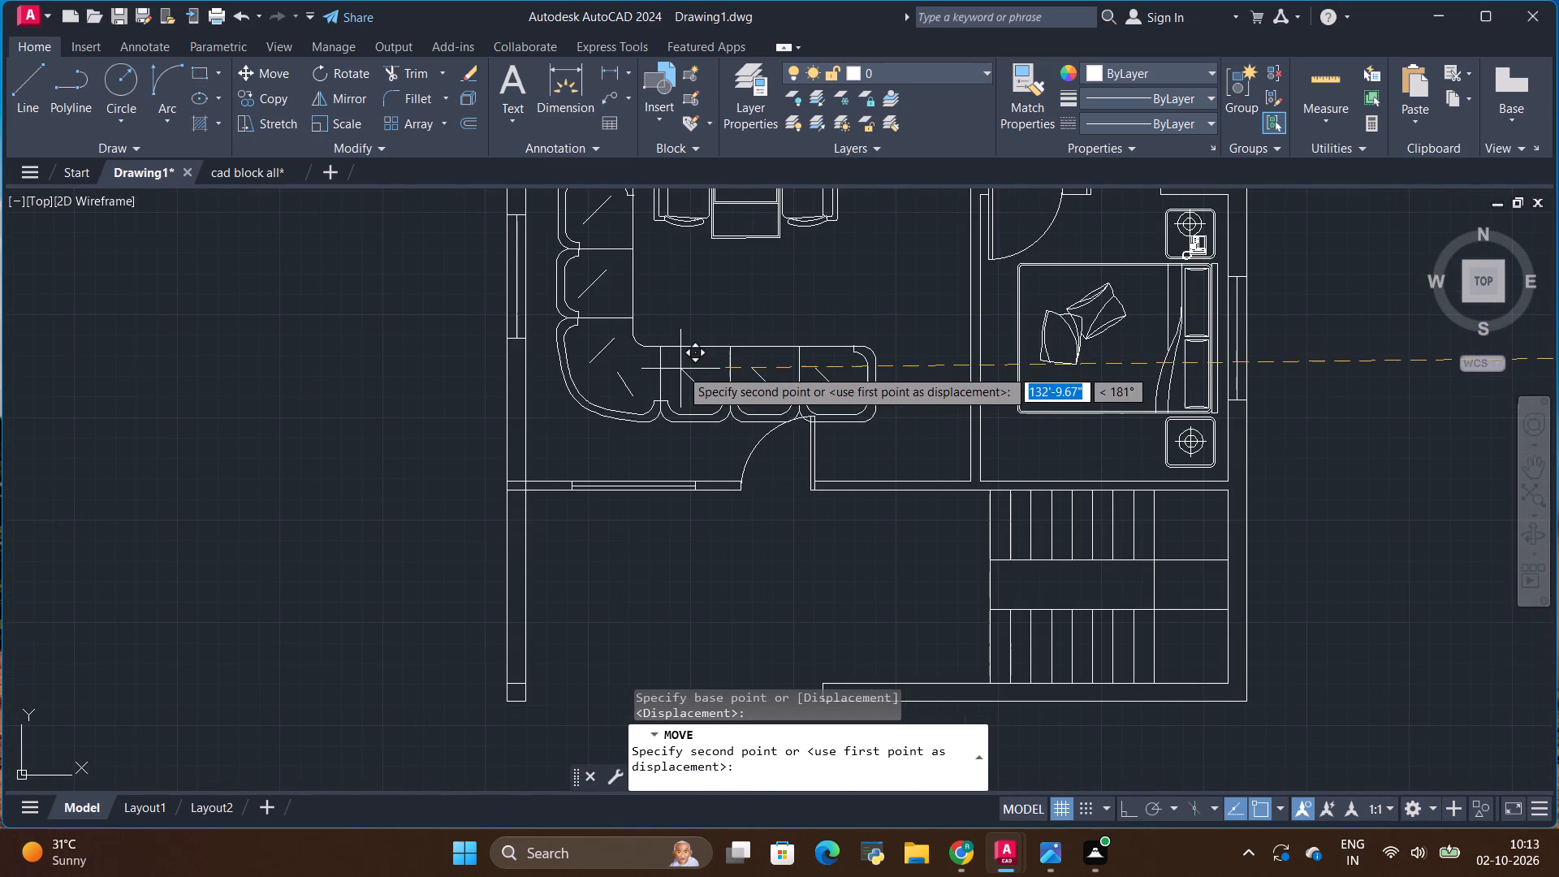
scroll(678, 361, "down", 2)
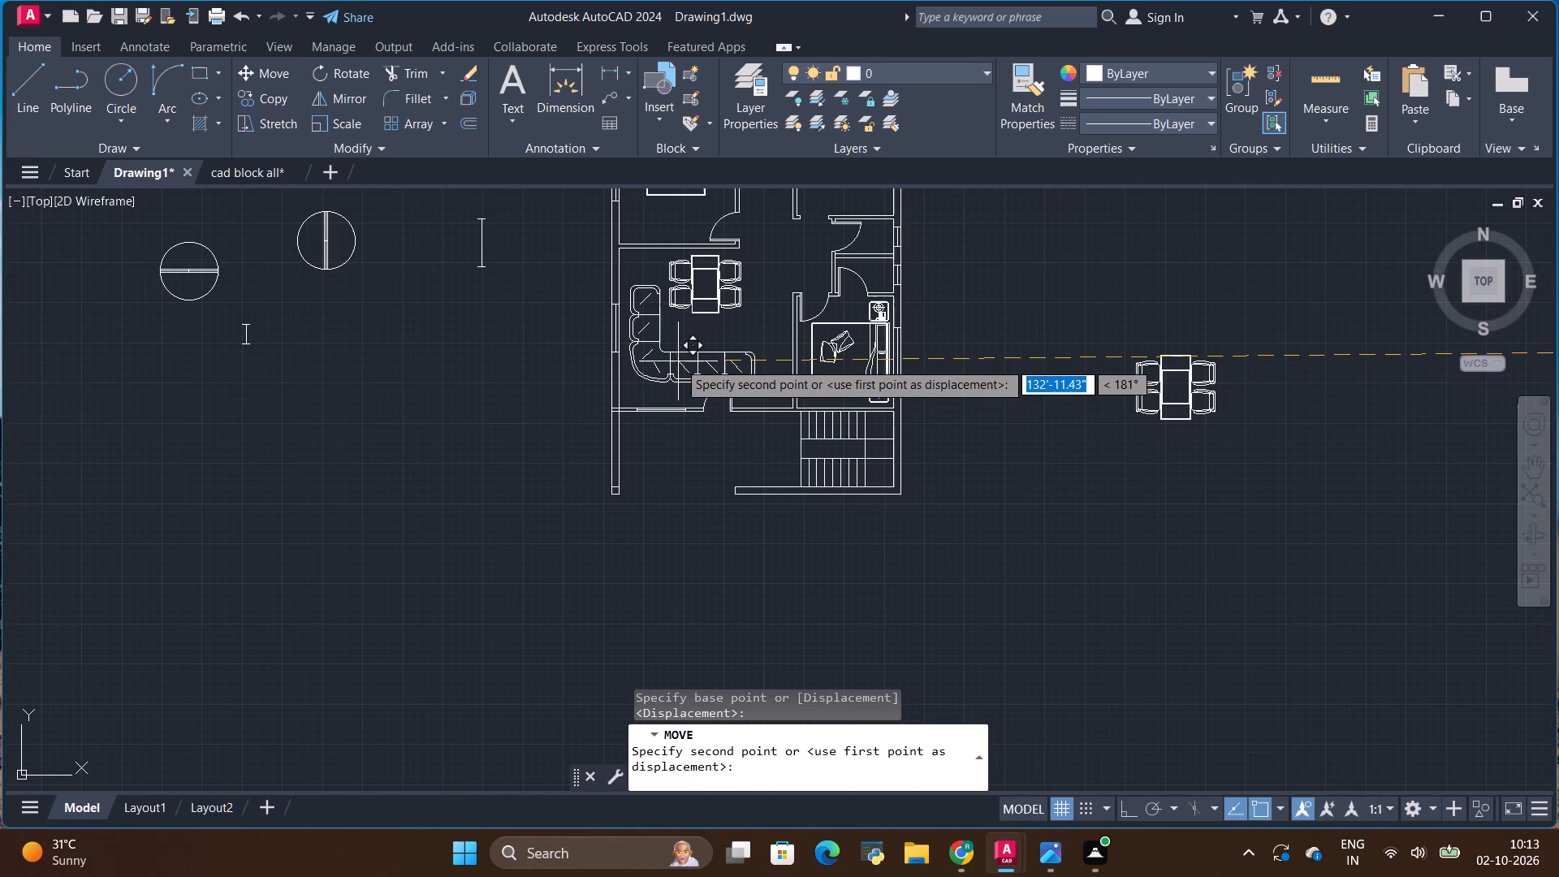
left_click(678, 361)
Place the L-shaped sofa being moved just above the living room's bottom wall, in its lower-left corner.
left_click(676, 380)
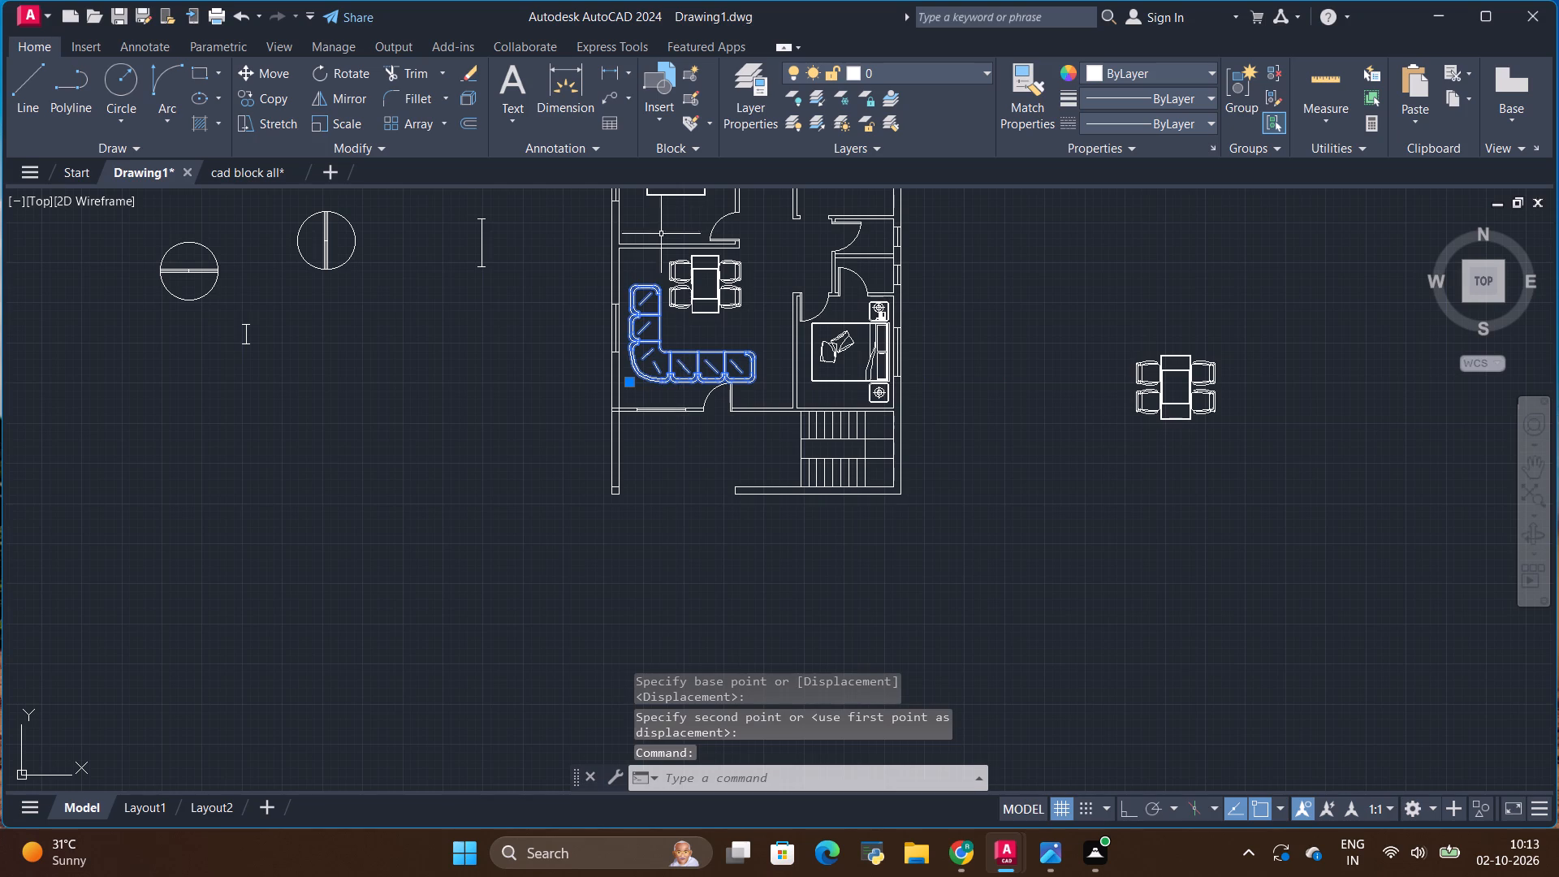
Scale down the L-shaped sofa in the living room, using its outer curved corner as the base point.
left_click(348, 124)
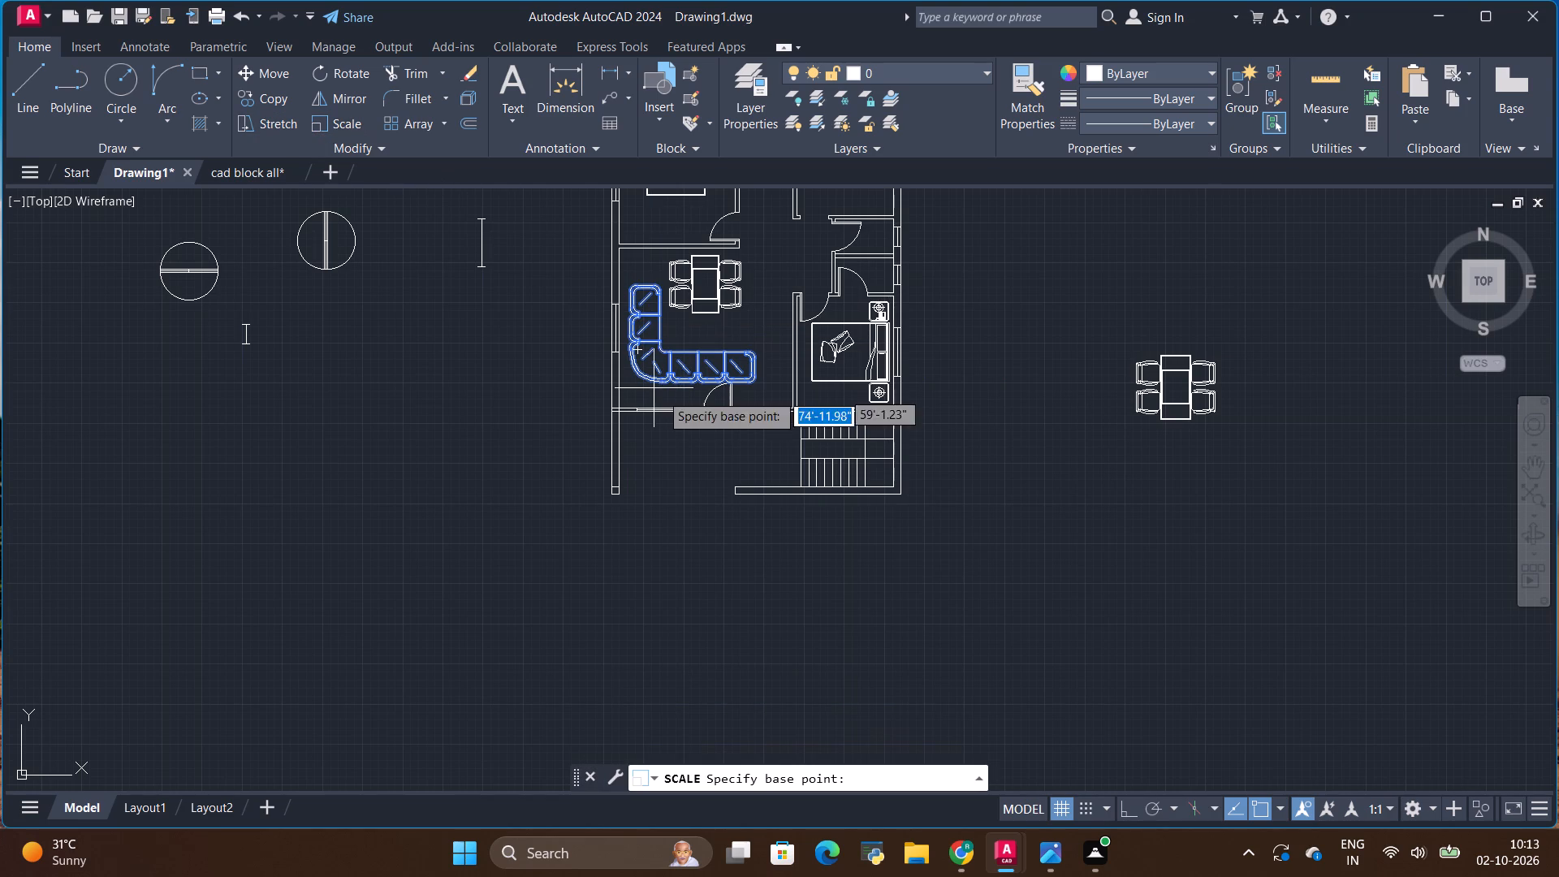
left_click(639, 375)
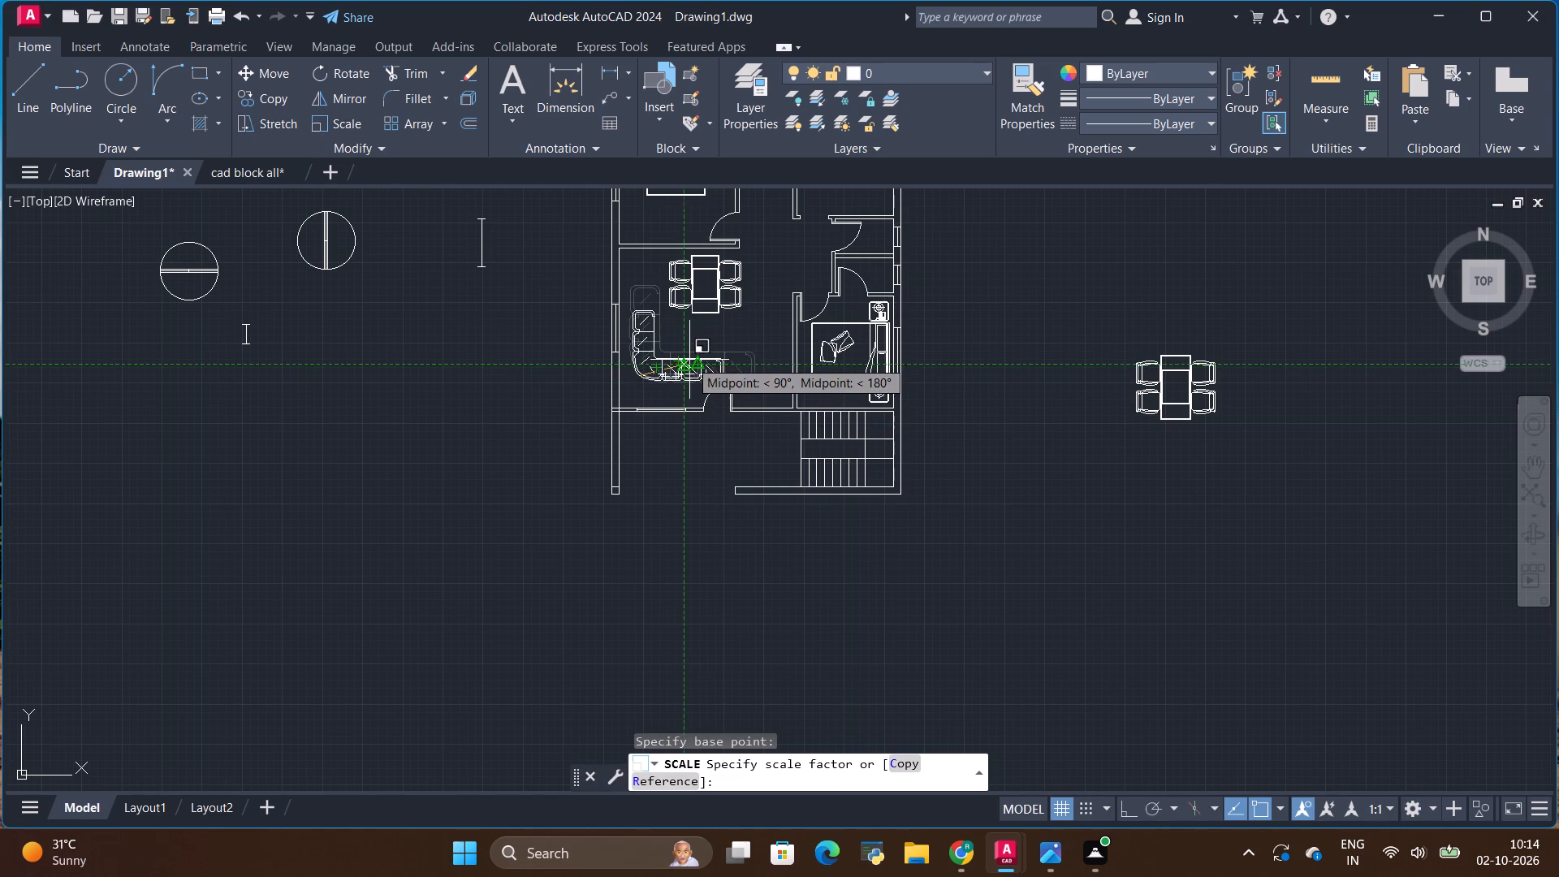
left_click(689, 360)
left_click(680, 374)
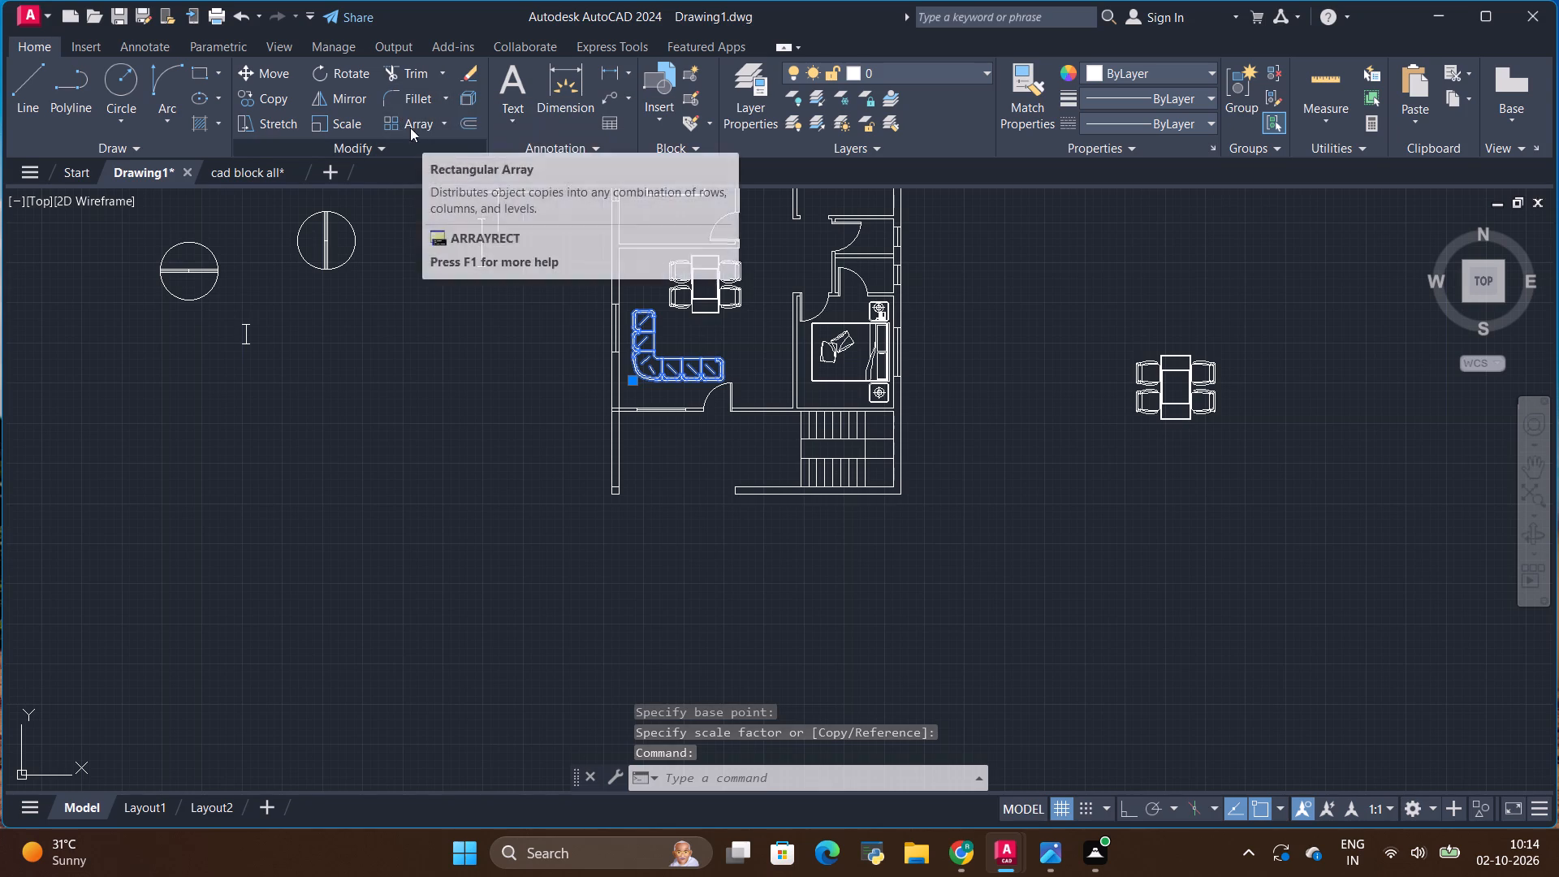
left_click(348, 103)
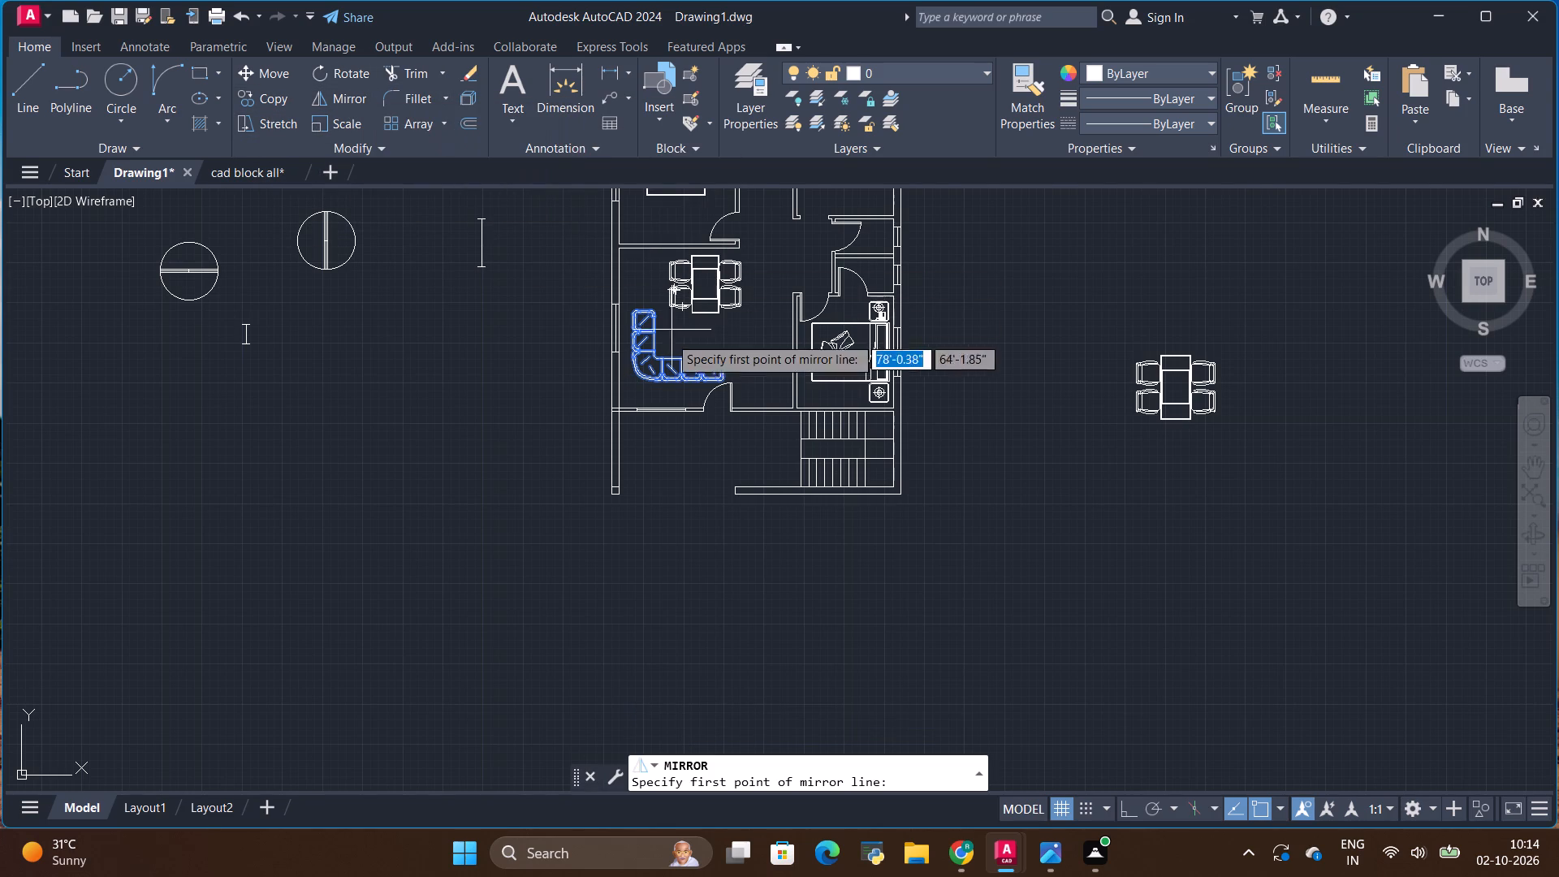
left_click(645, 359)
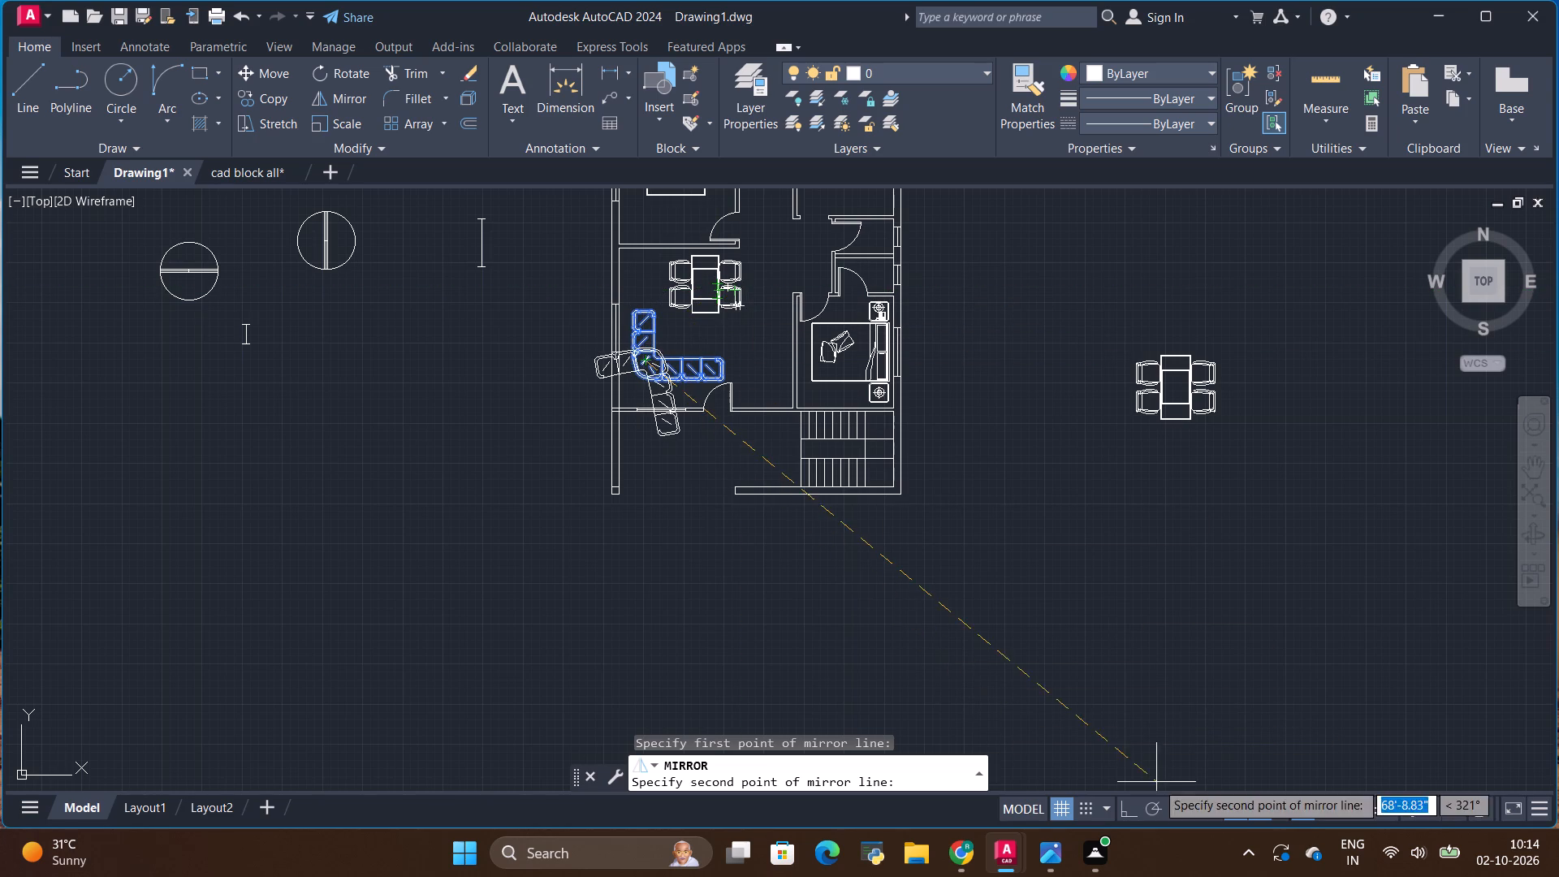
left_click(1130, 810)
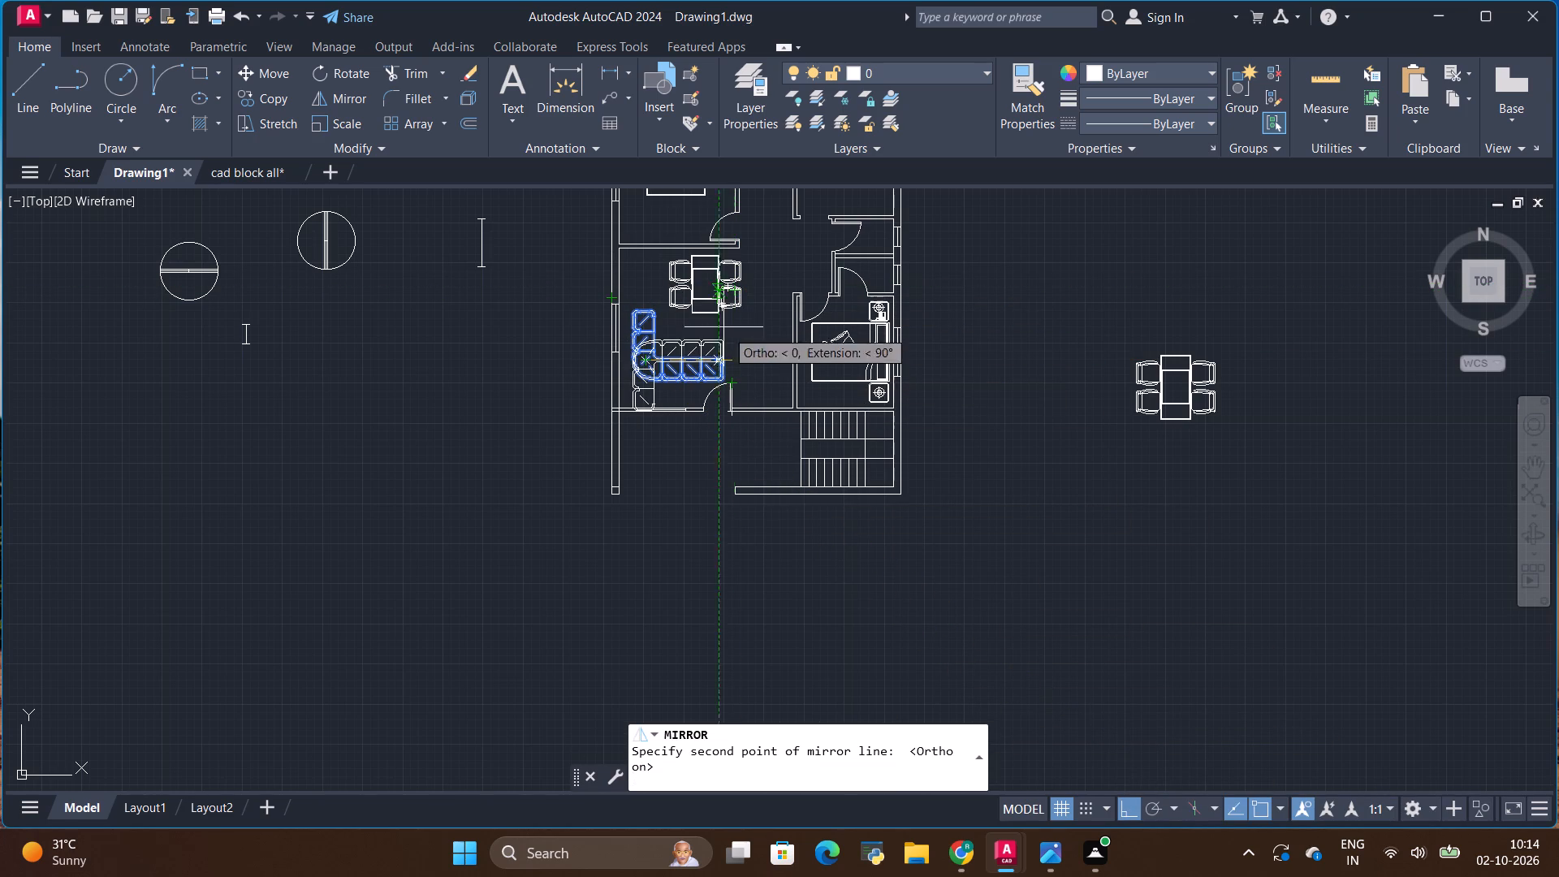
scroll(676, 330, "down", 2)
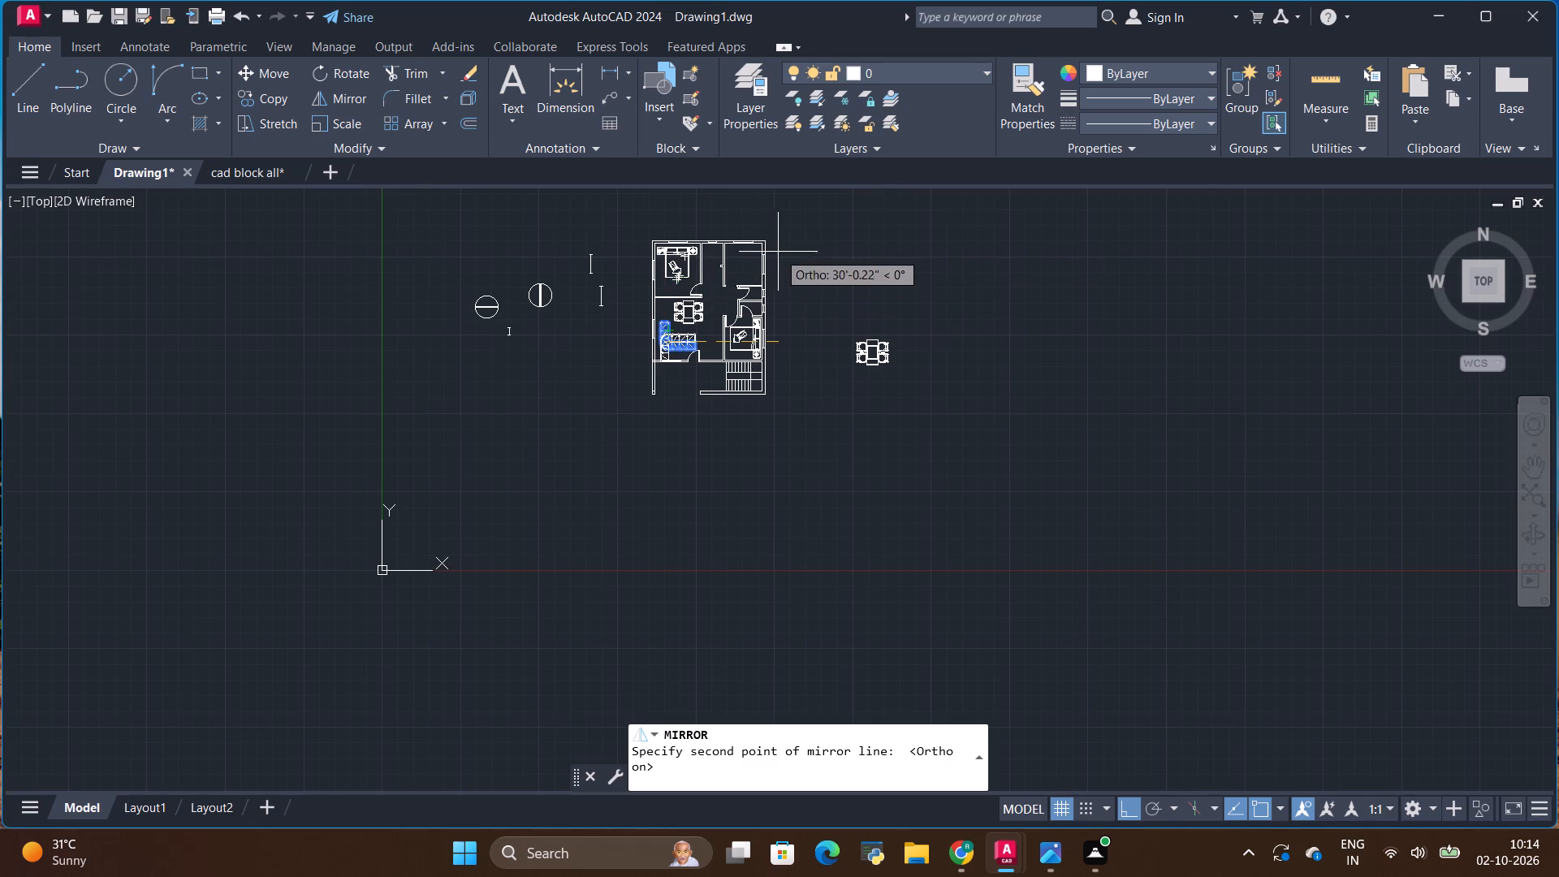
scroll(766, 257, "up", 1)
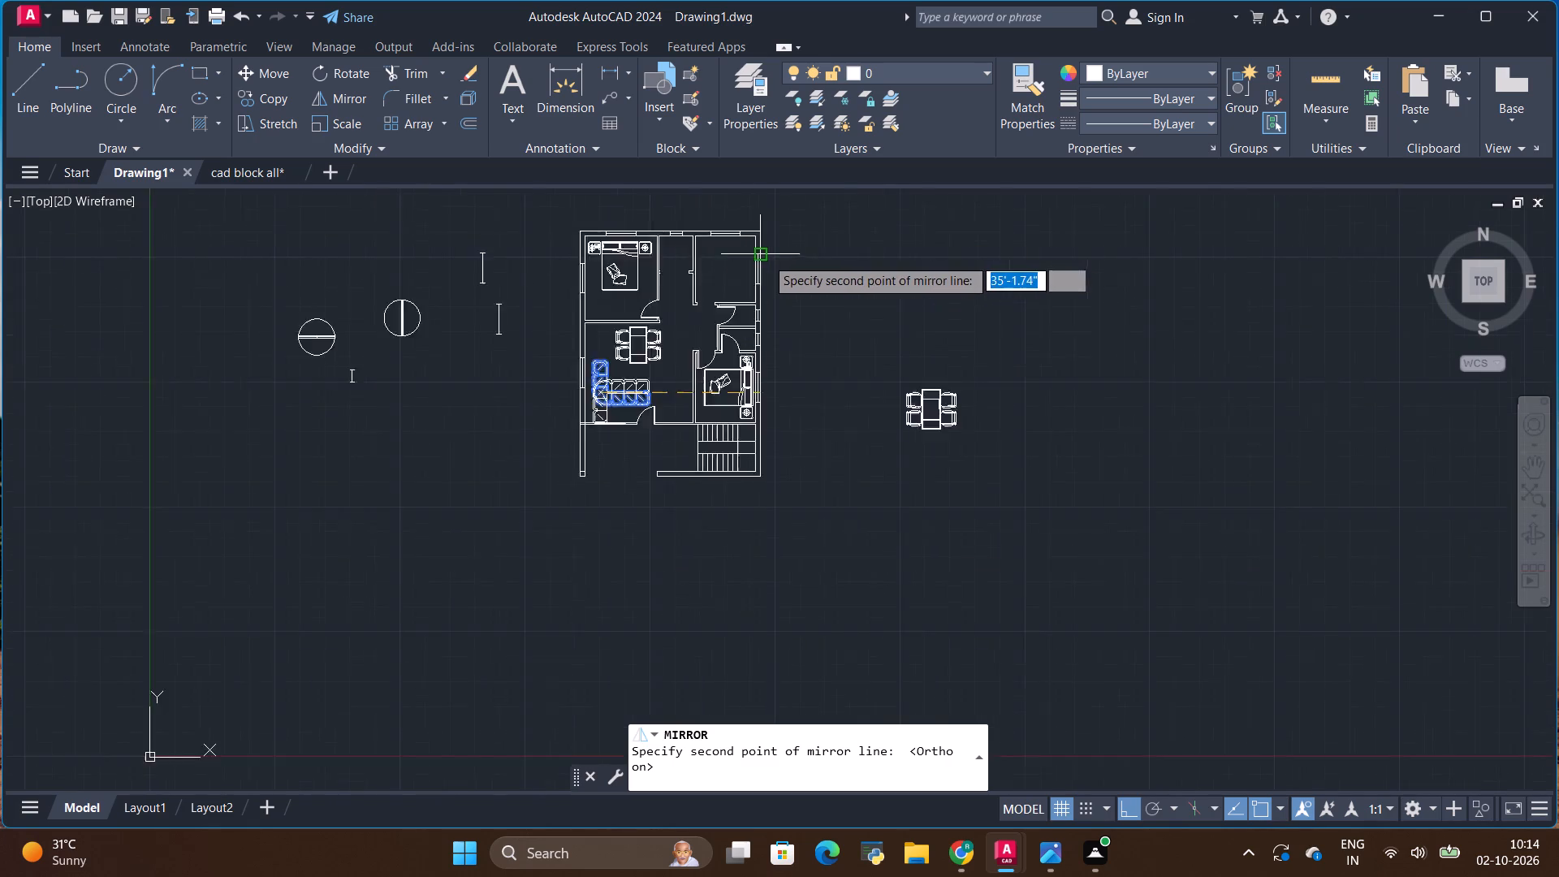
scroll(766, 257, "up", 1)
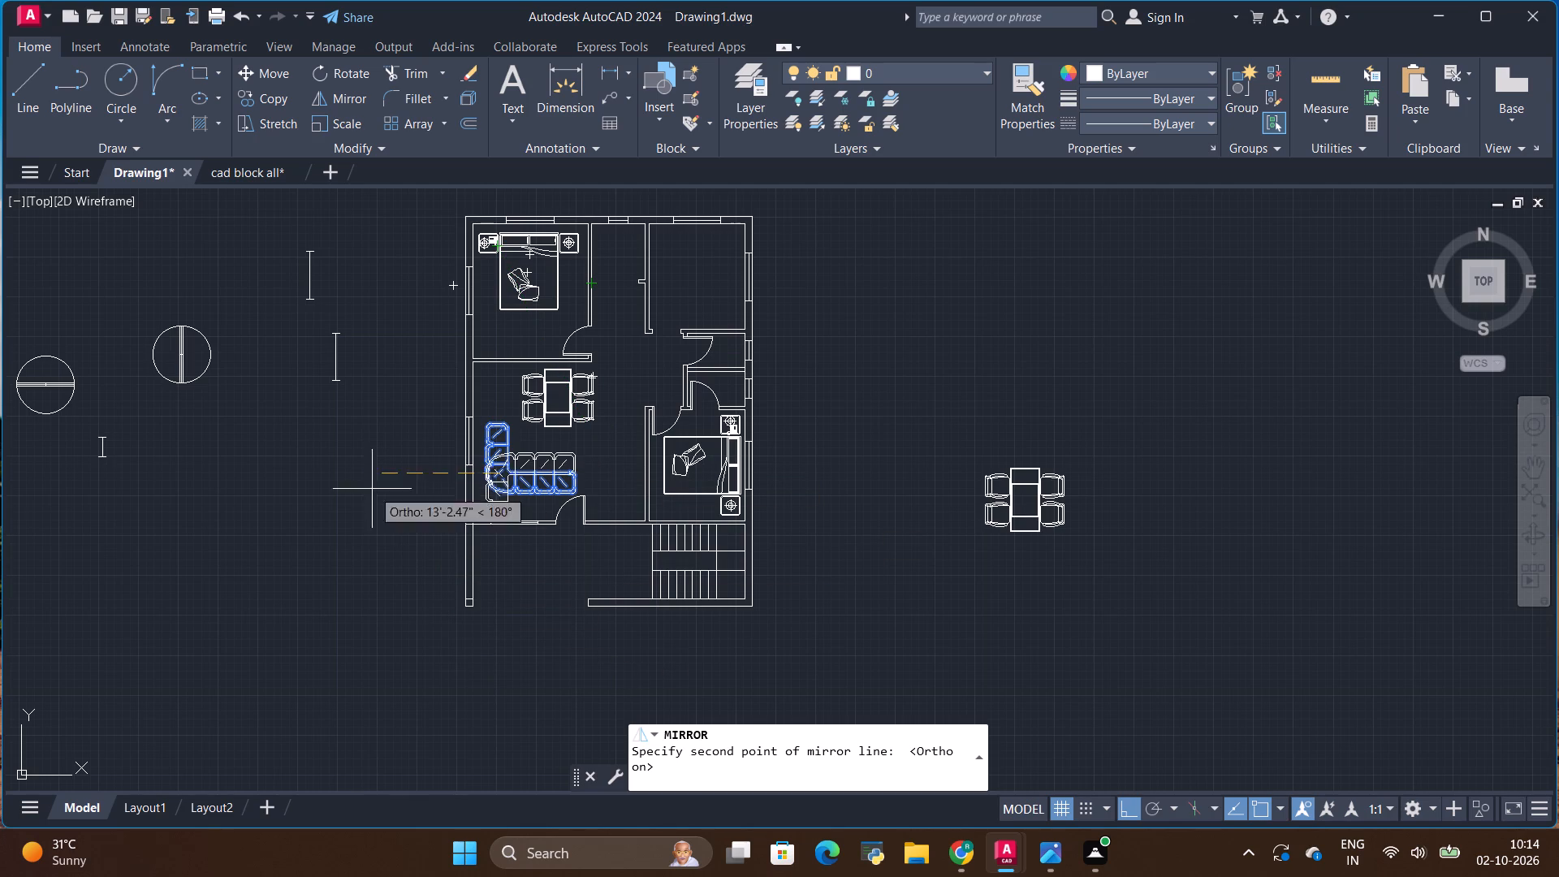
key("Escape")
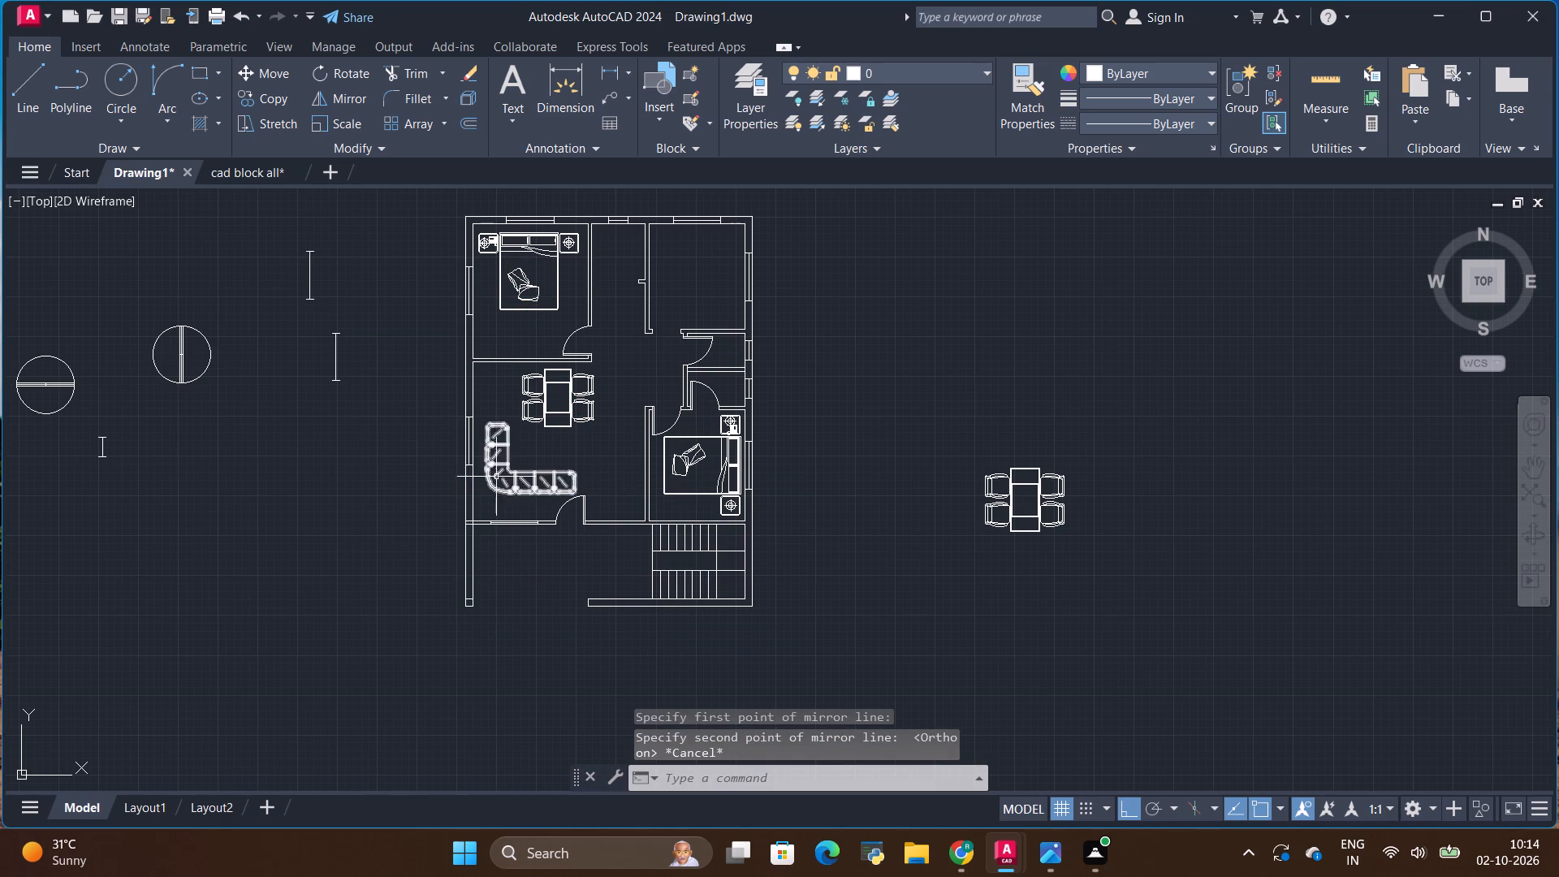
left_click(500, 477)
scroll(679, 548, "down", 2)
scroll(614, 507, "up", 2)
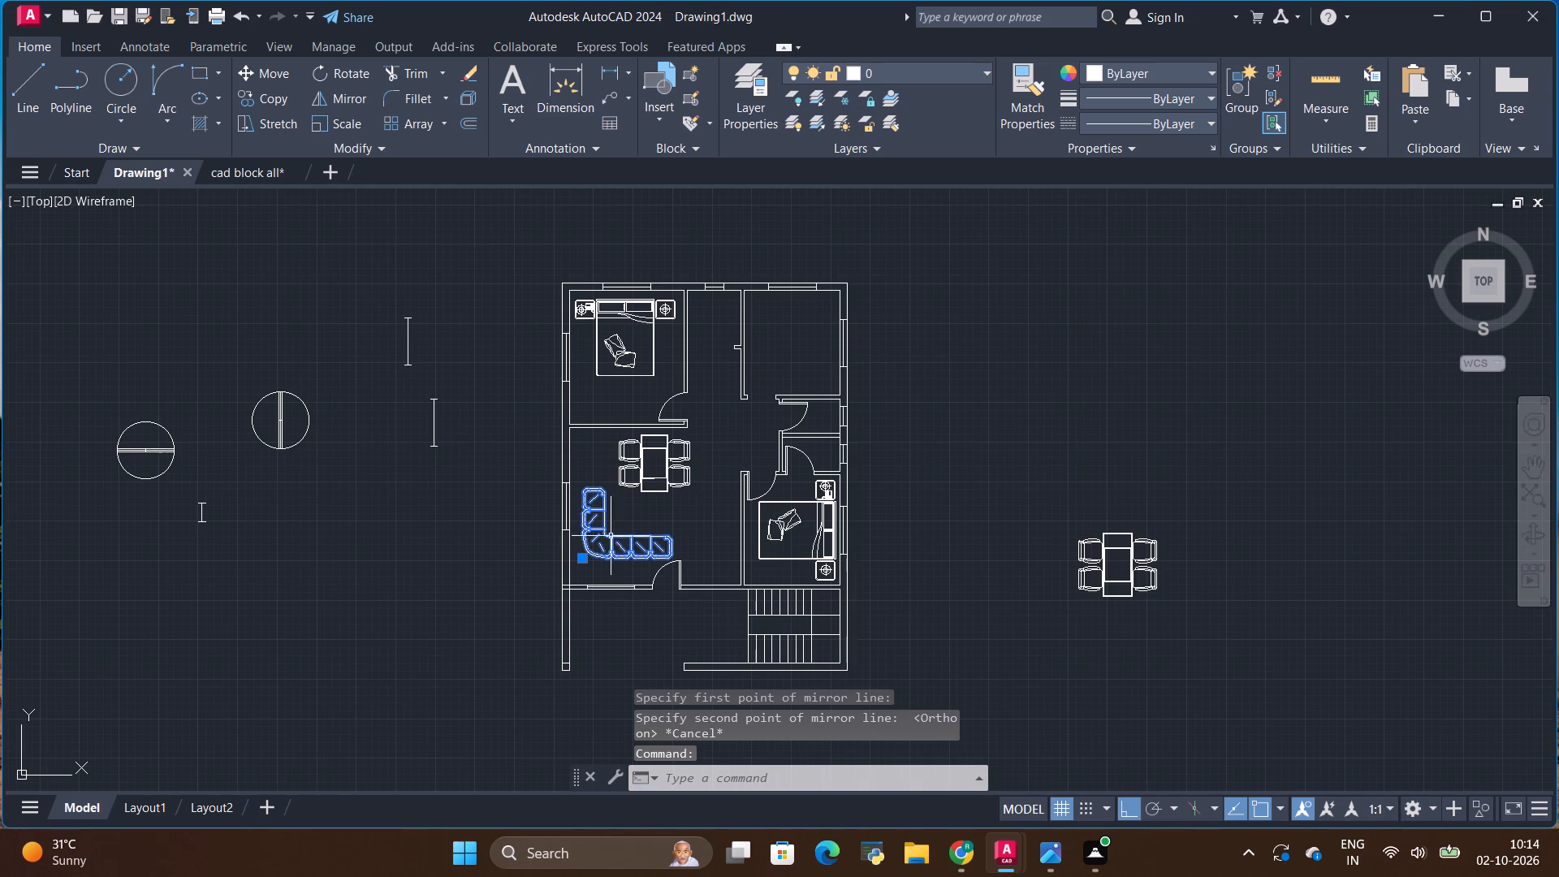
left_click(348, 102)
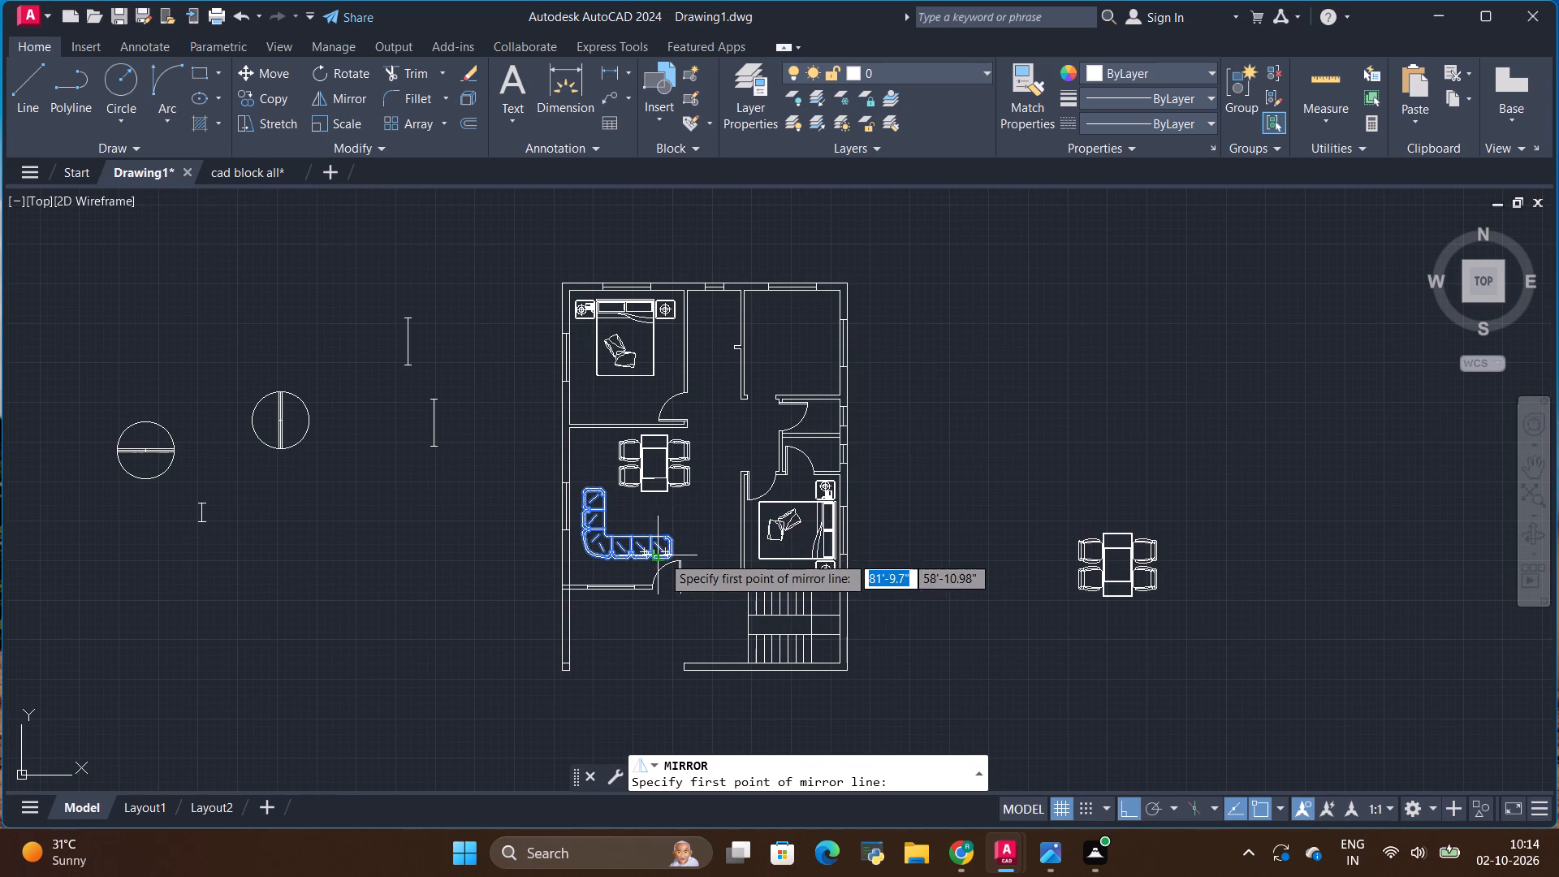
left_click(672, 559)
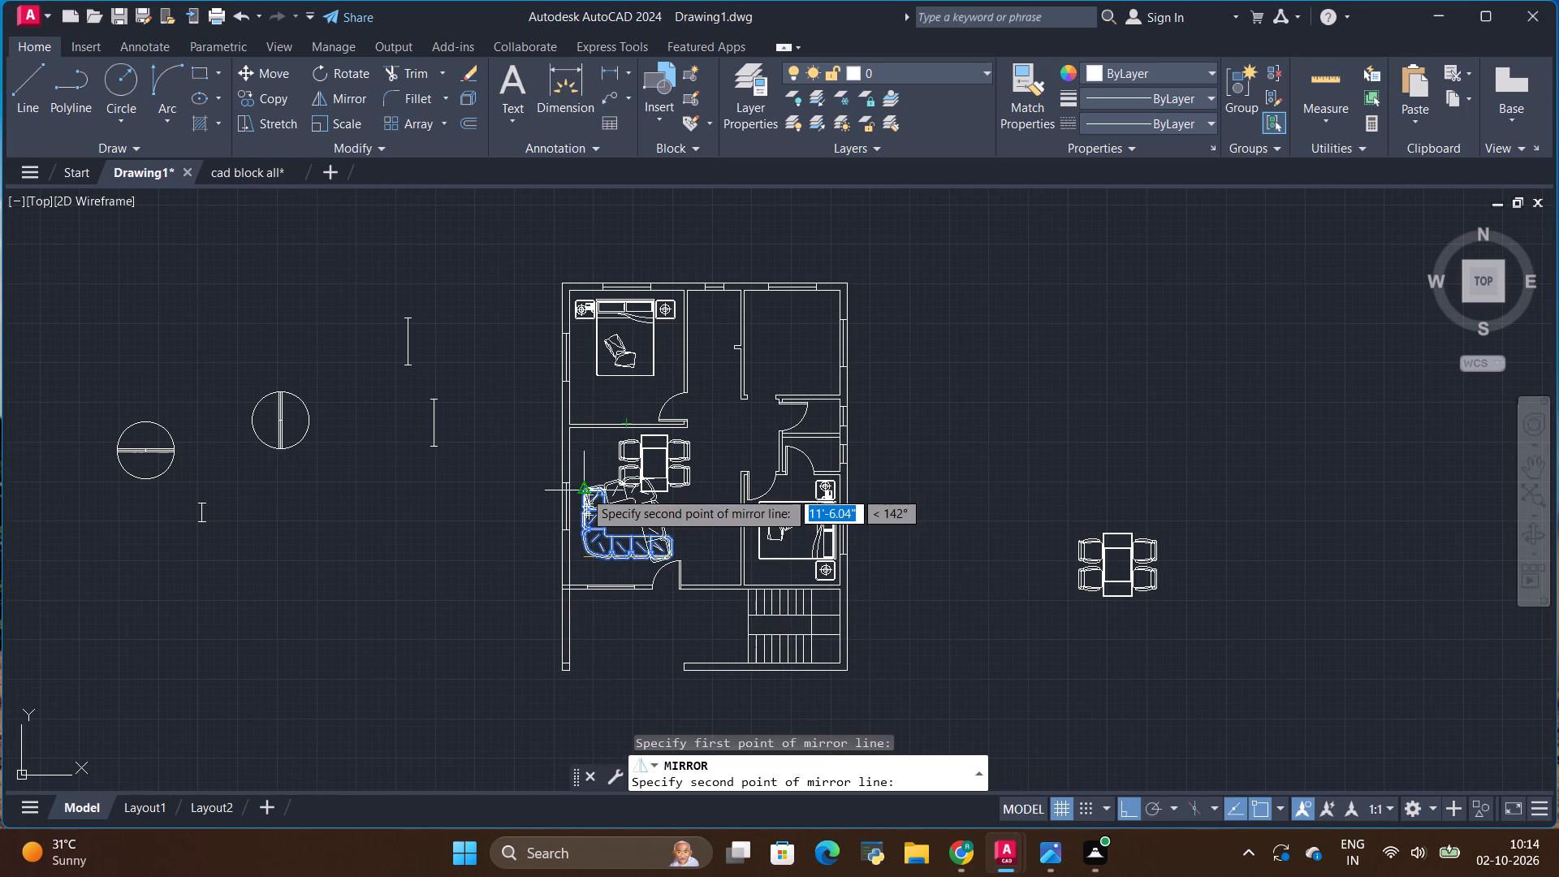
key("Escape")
Rotate the L-shaped sofa 90 degrees counterclockwise about the right end of its lower arm.
left_click(595, 551)
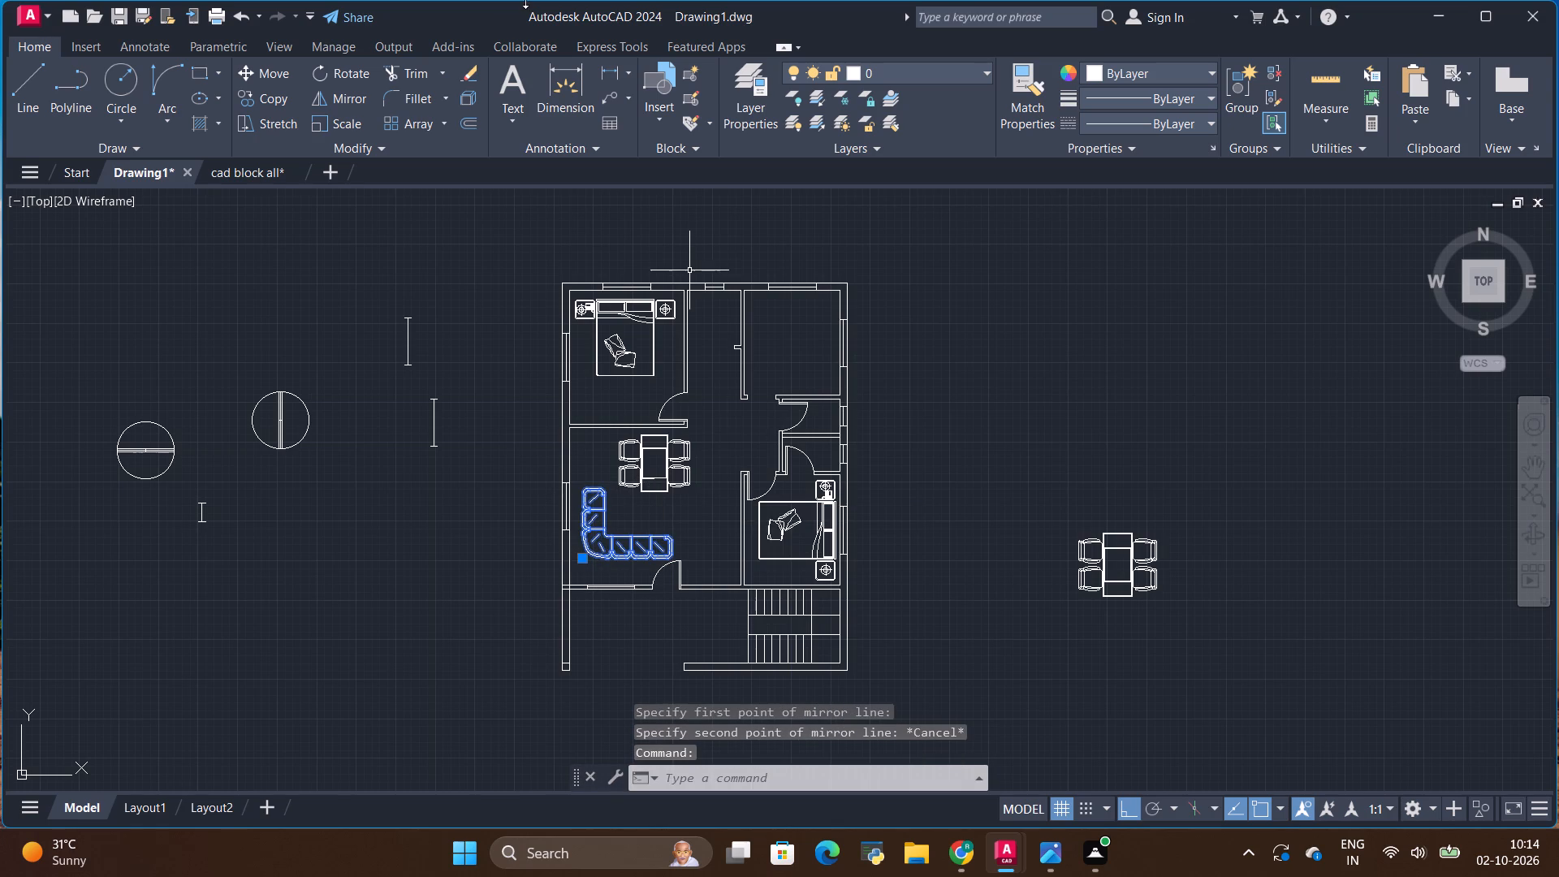
left_click(351, 67)
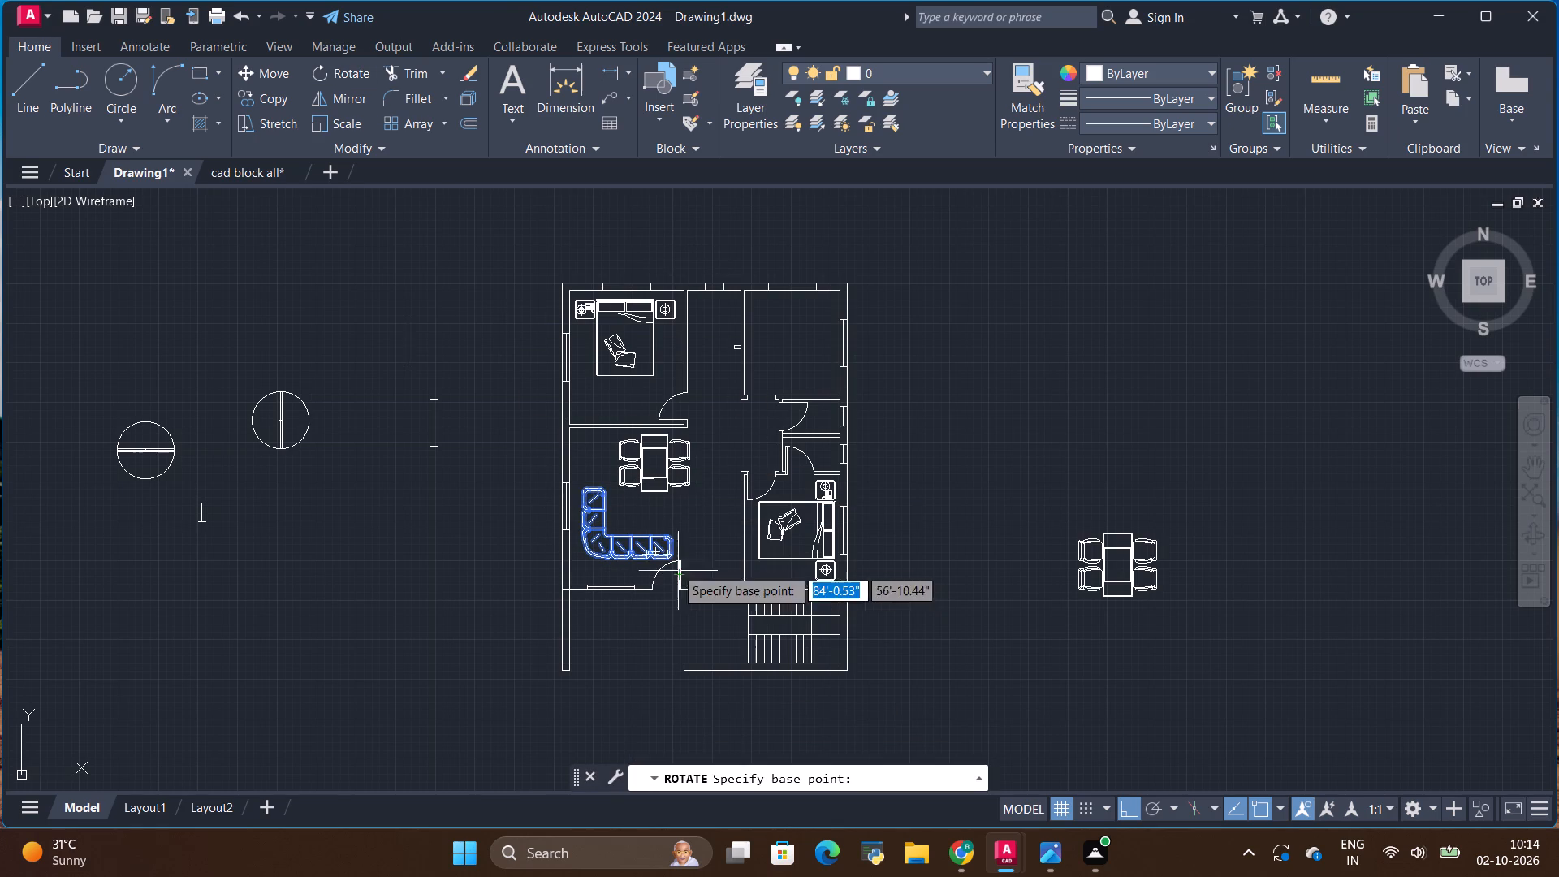
left_click(667, 555)
left_click(617, 398)
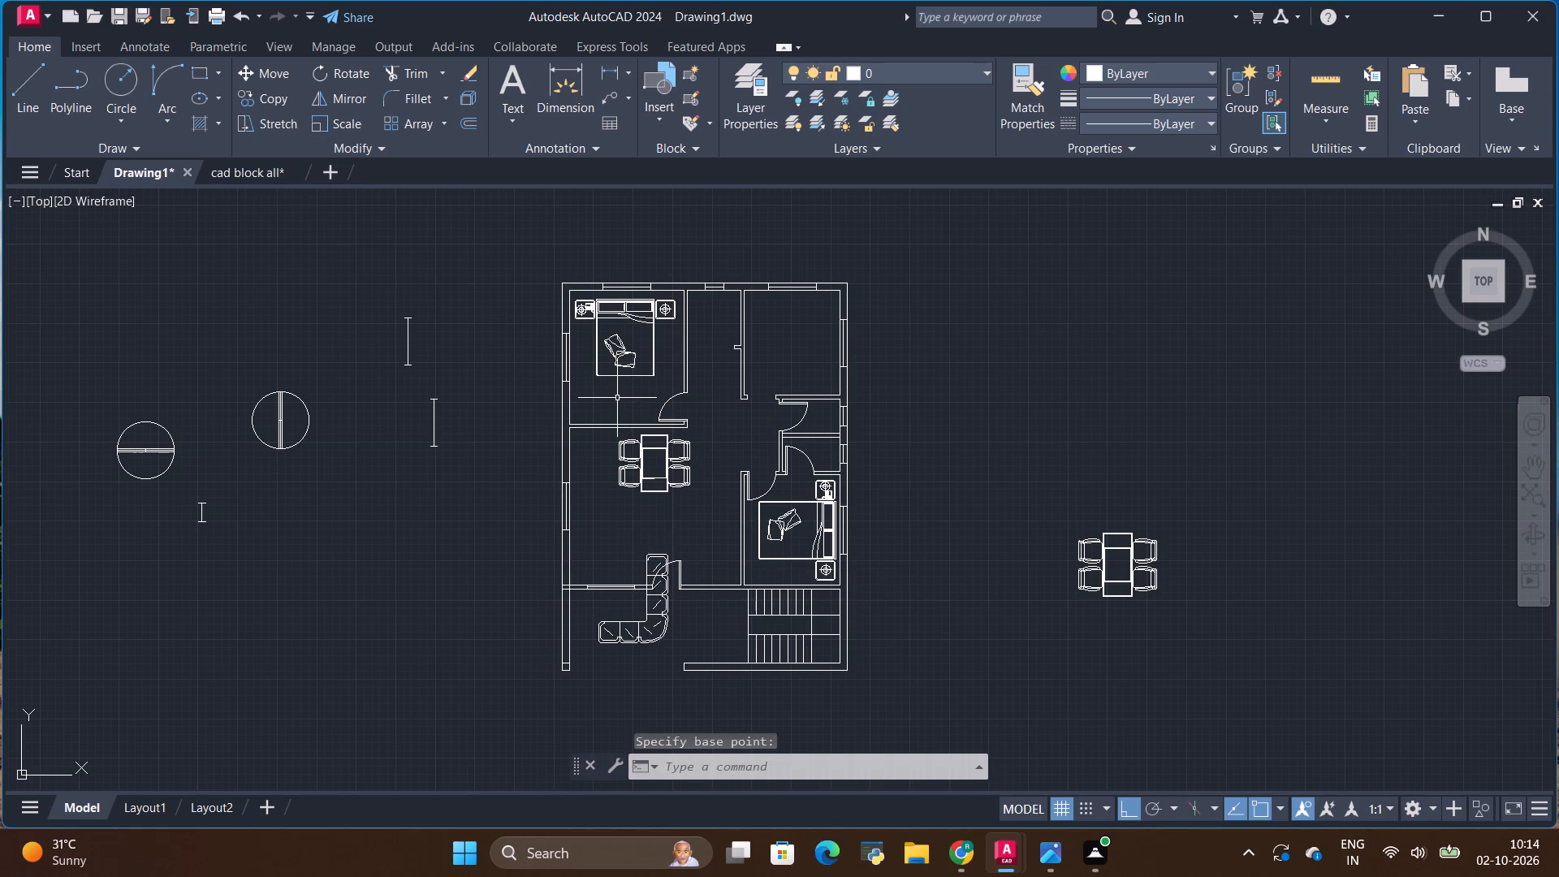
Scale the rotated L-shaped sofa down slightly, using the left end of its lower arm as the base point.
left_click(663, 622)
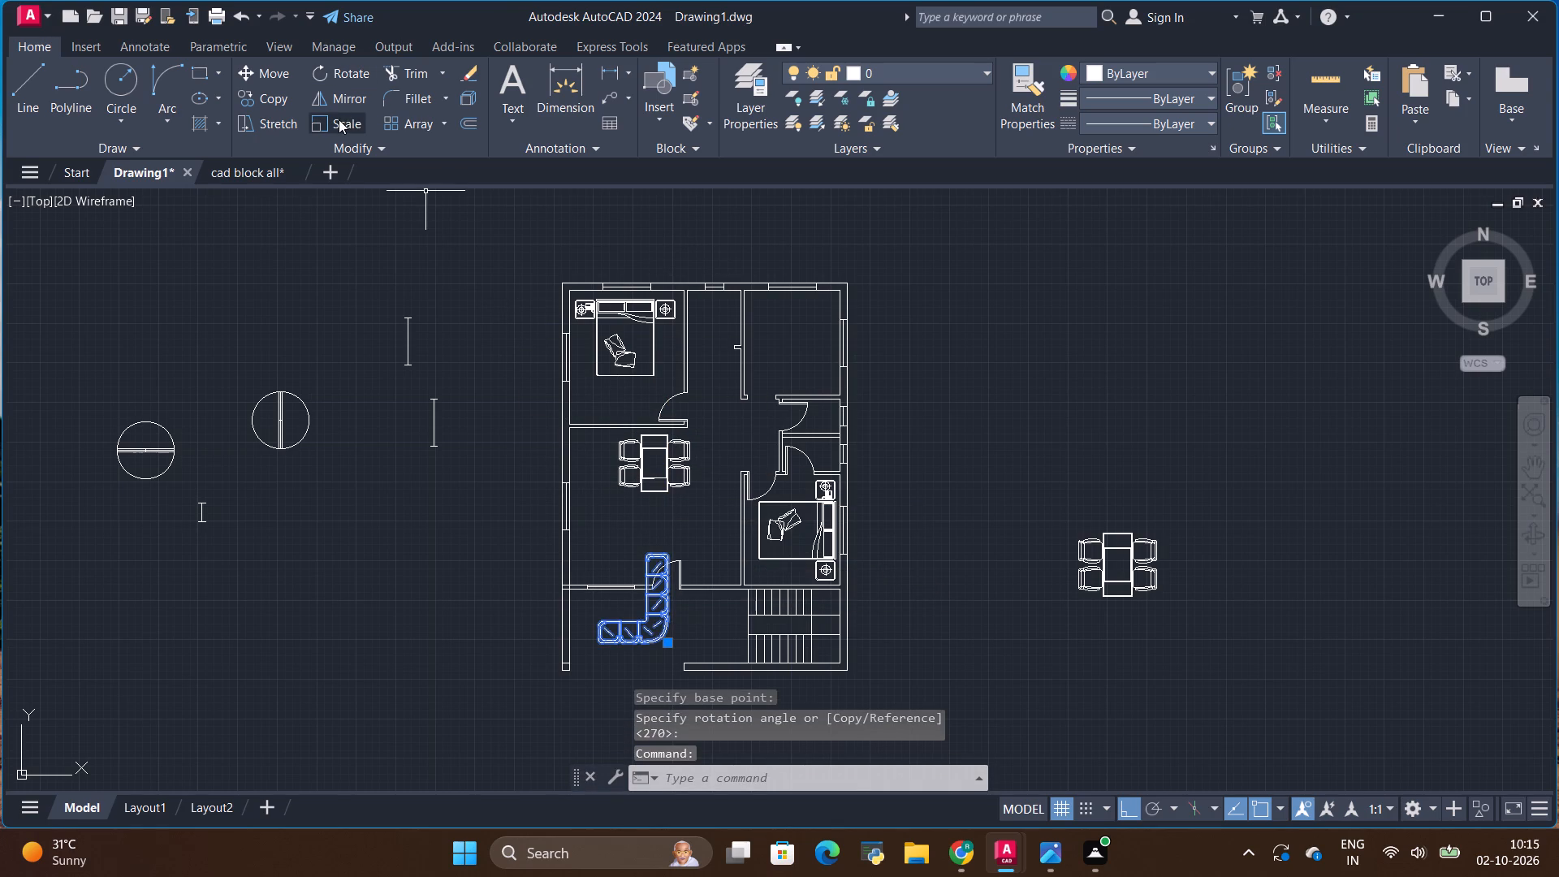
left_click(338, 119)
left_click(600, 637)
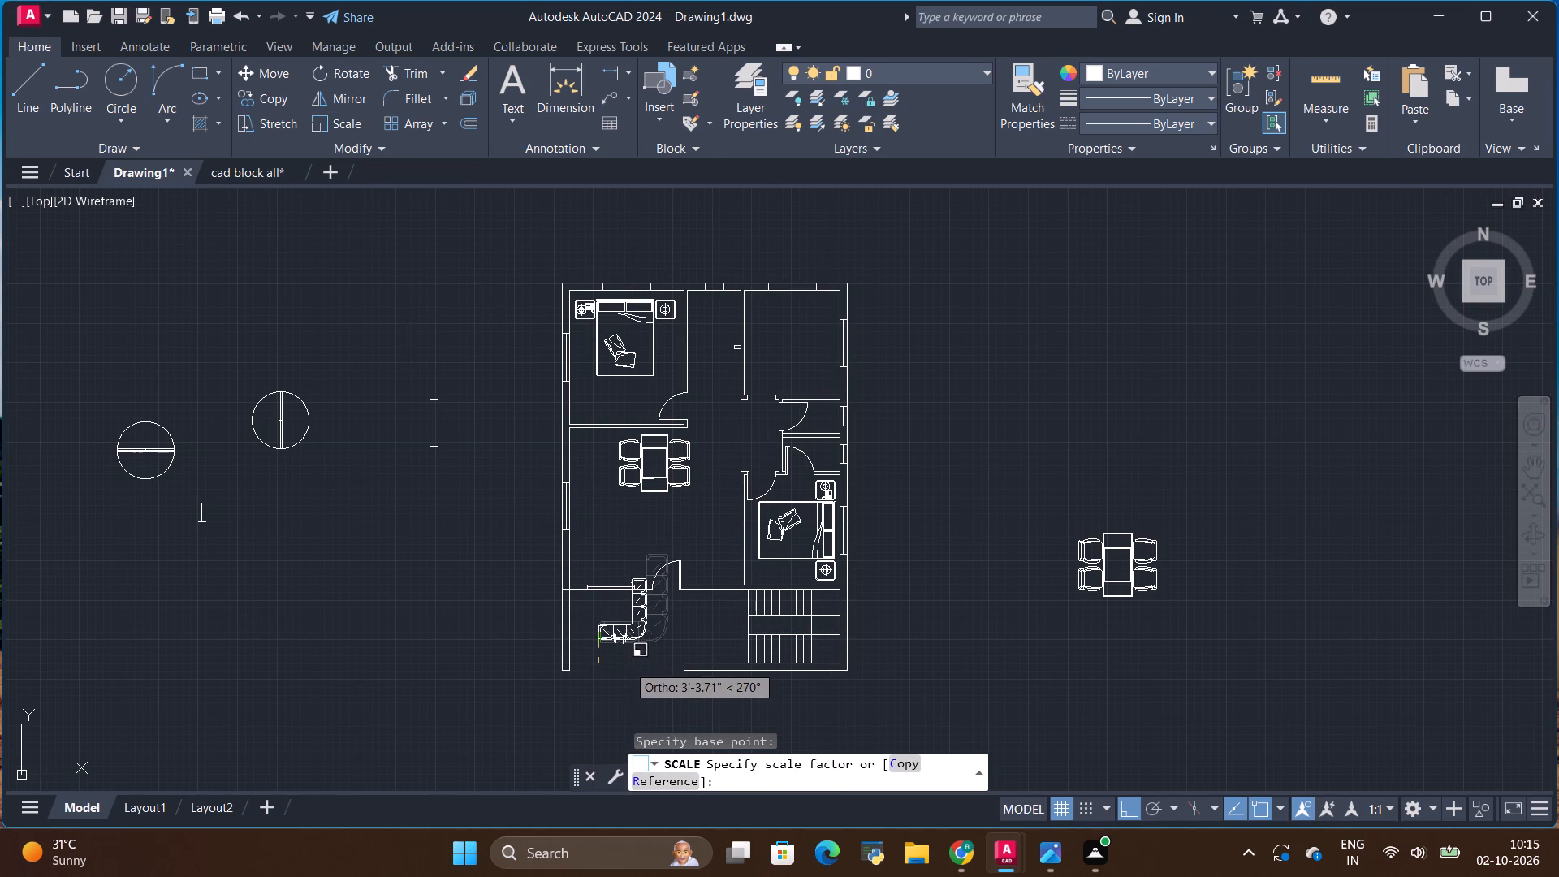
left_click(636, 662)
Mirror the L-shaped sofa across a vertical line at the left end of its lower arm, keeping the source sofa.
left_click(636, 630)
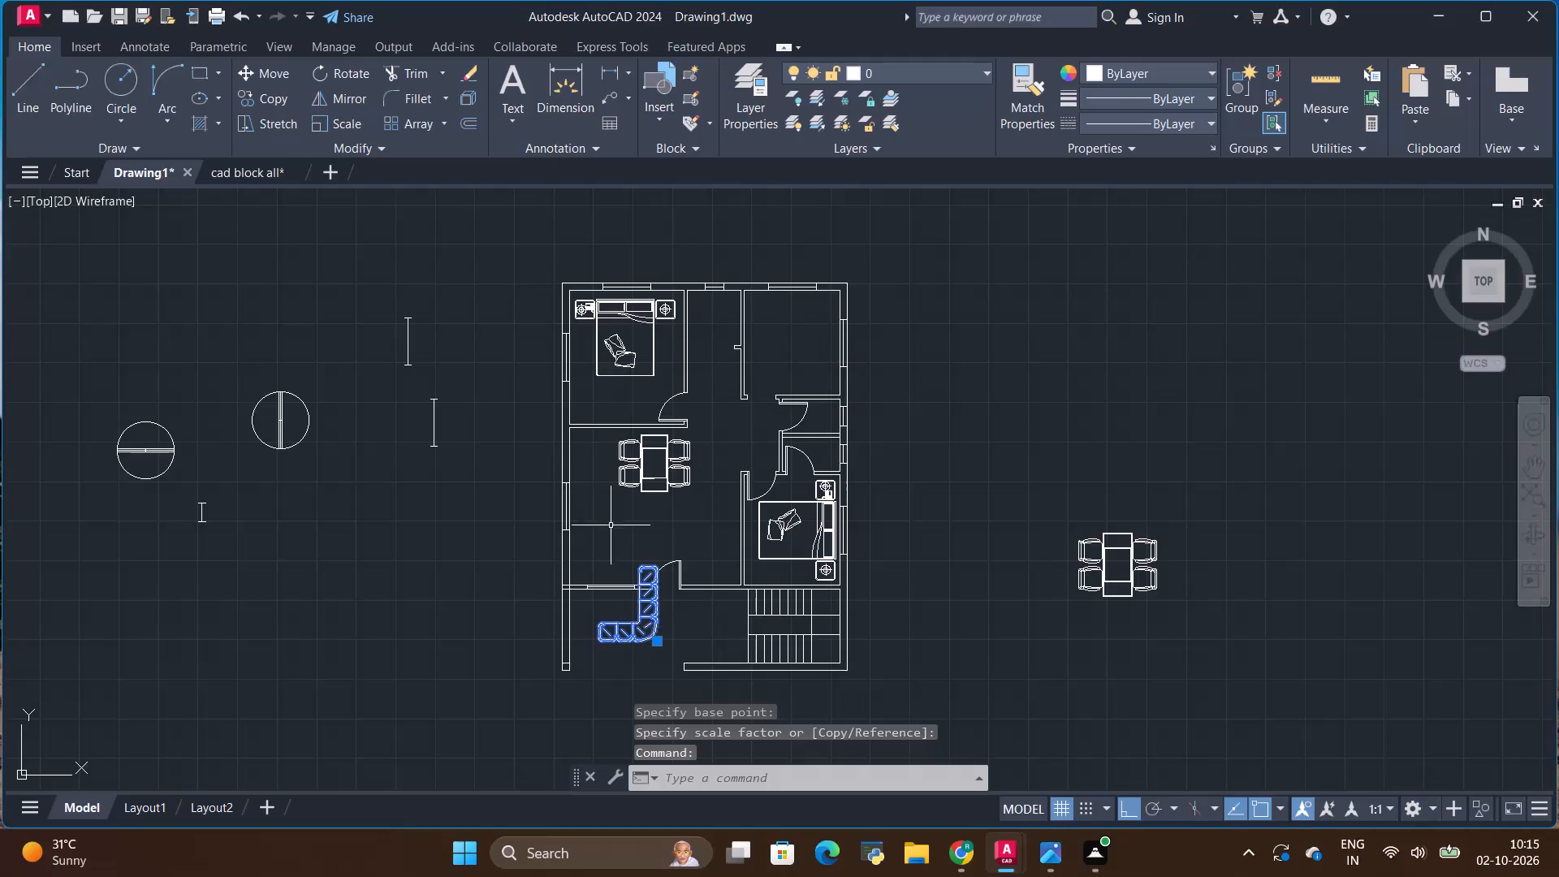
left_click(344, 92)
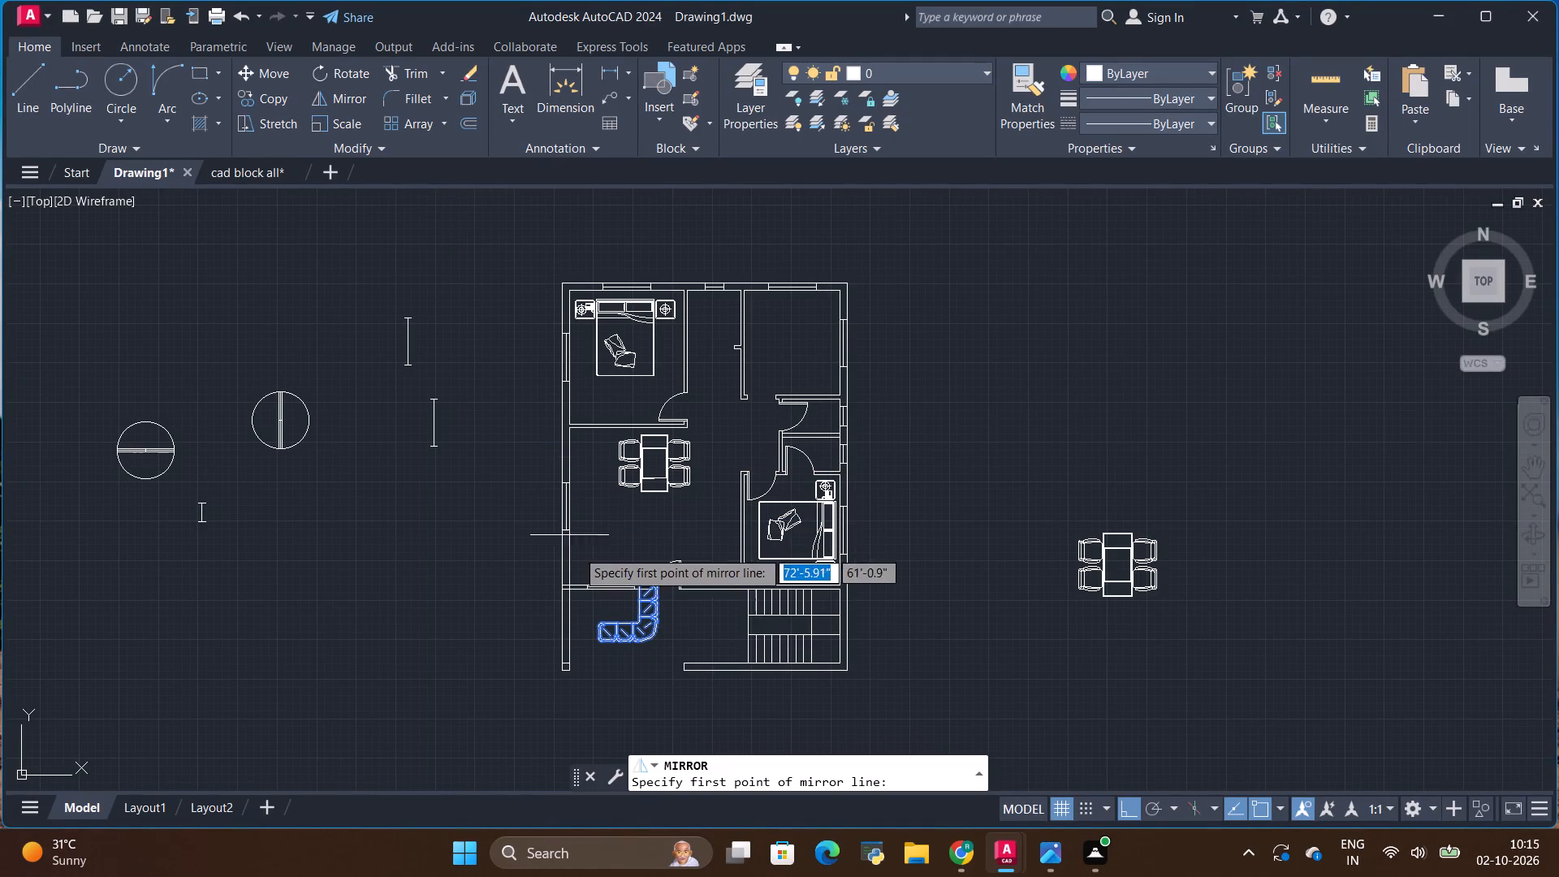
left_click(595, 627)
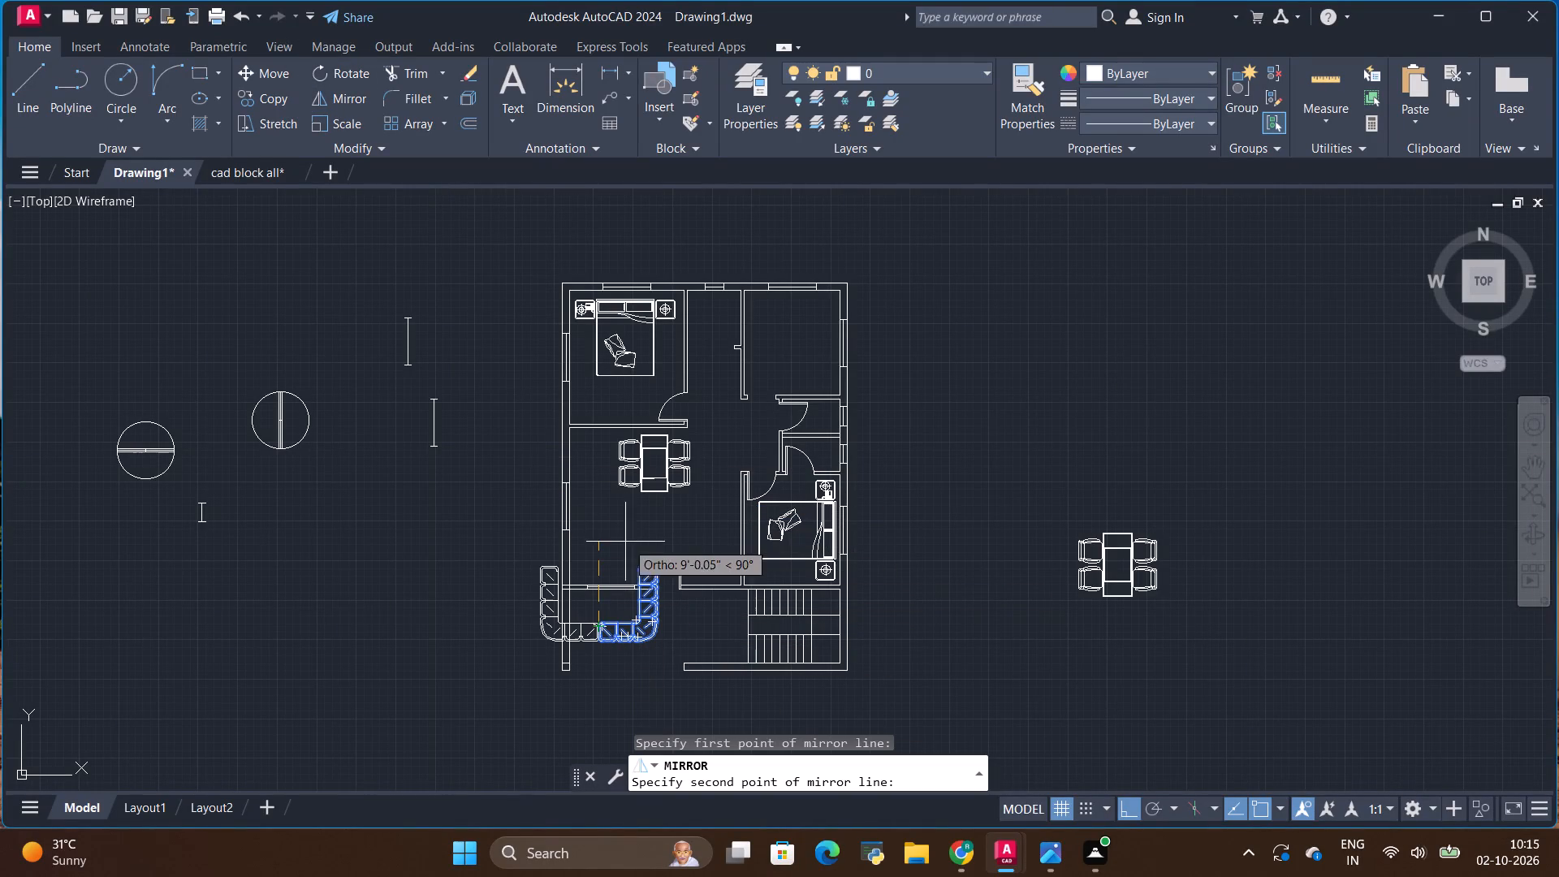
left_click(611, 546)
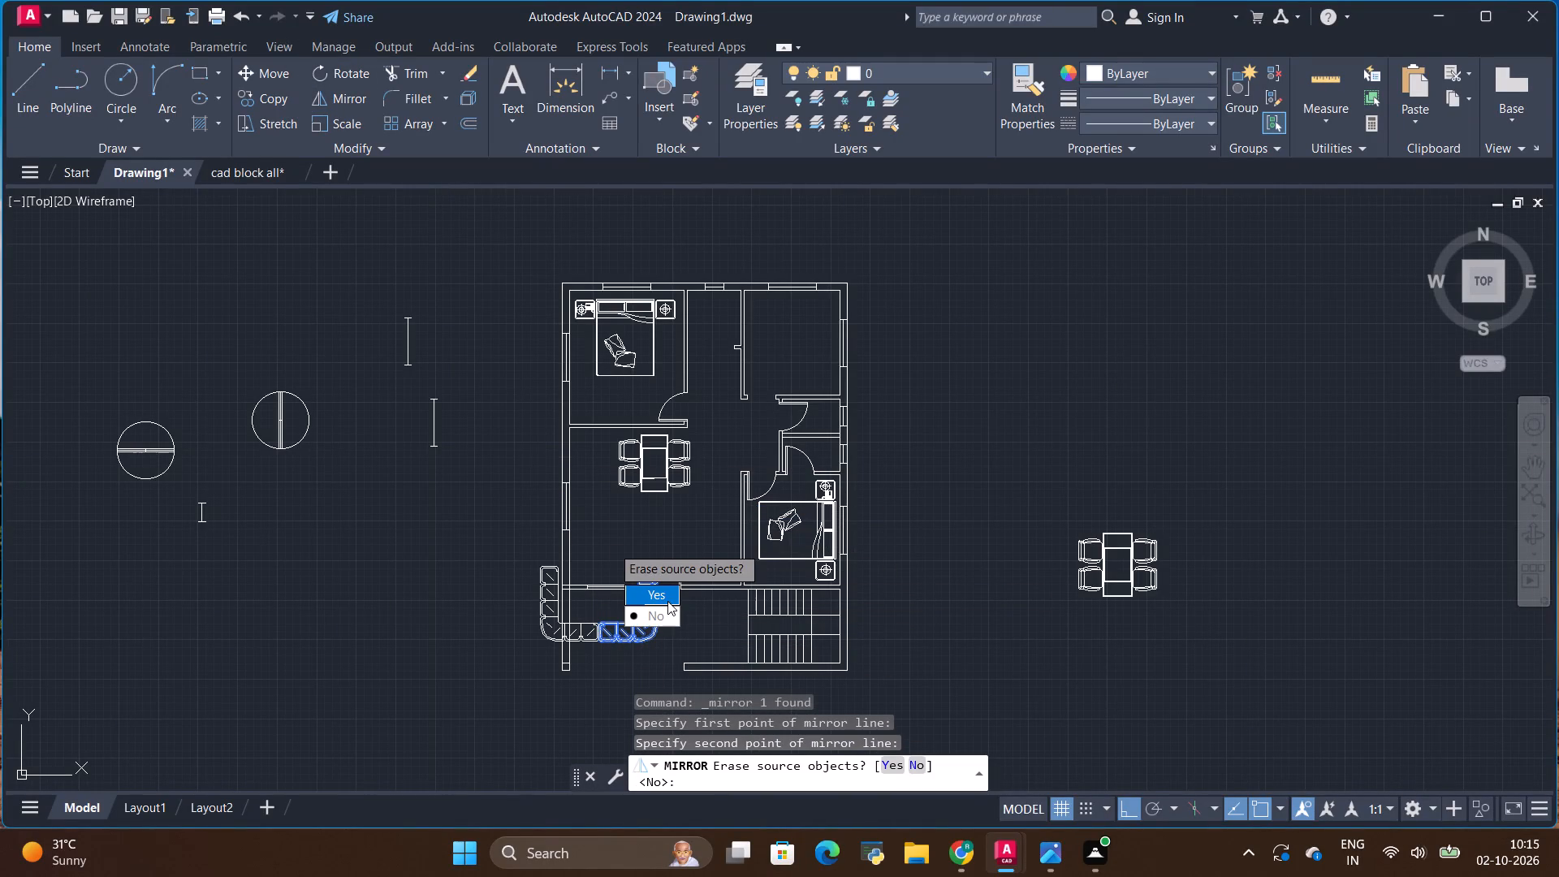
key("Return")
Copy the mirrored L-shaped sofa into the living room's lower-left corner, below the dining set, with Ortho off.
left_click(534, 590)
left_click(540, 590)
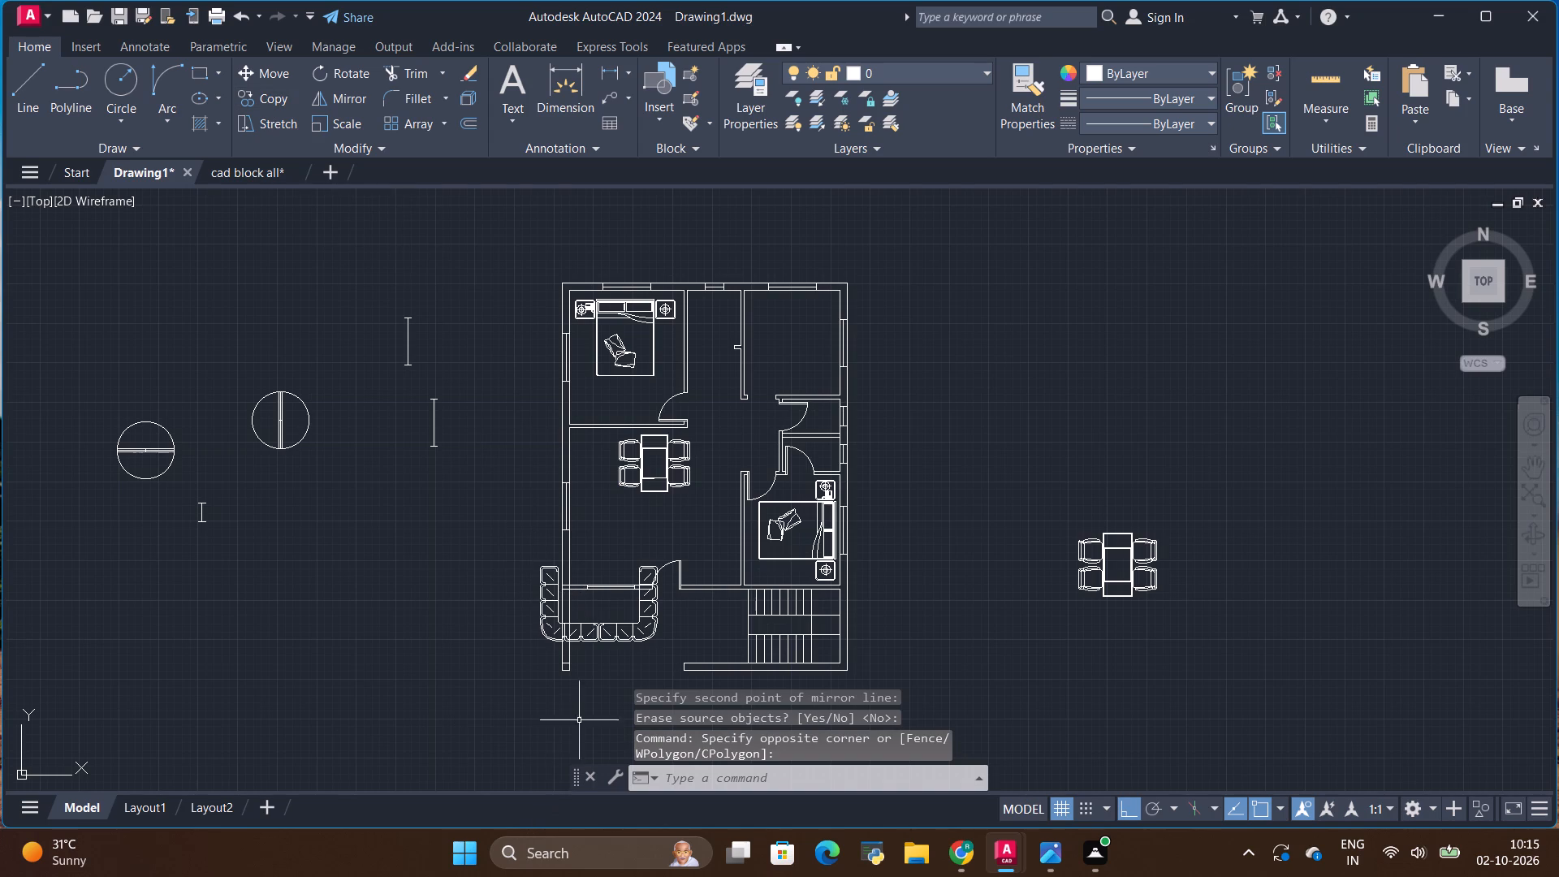
left_click(542, 621)
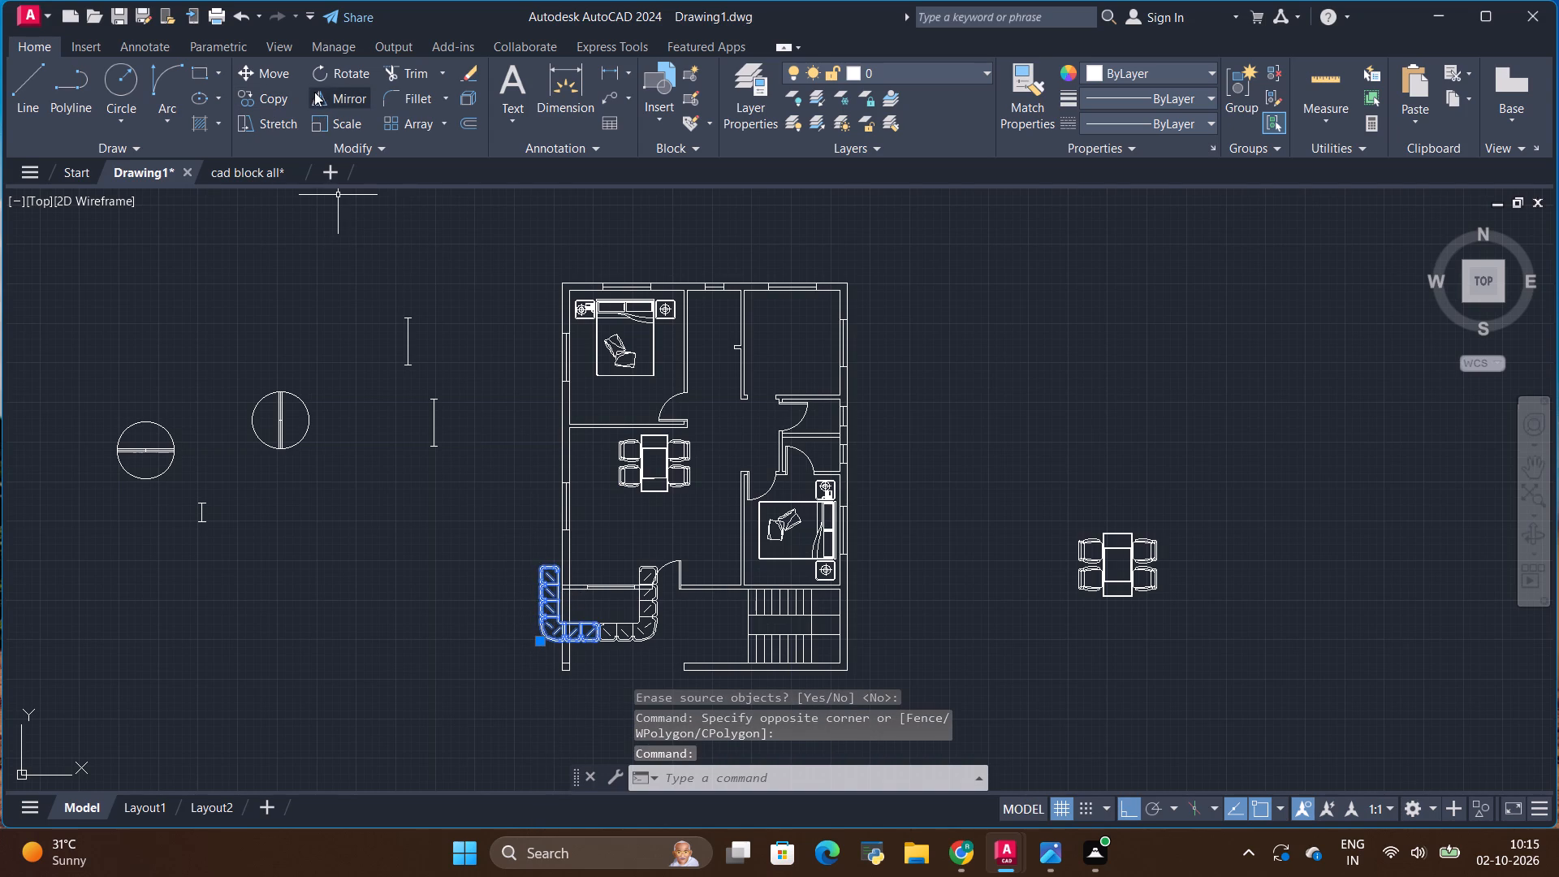
left_click(261, 93)
scroll(533, 655, "up", 1)
left_click(555, 611)
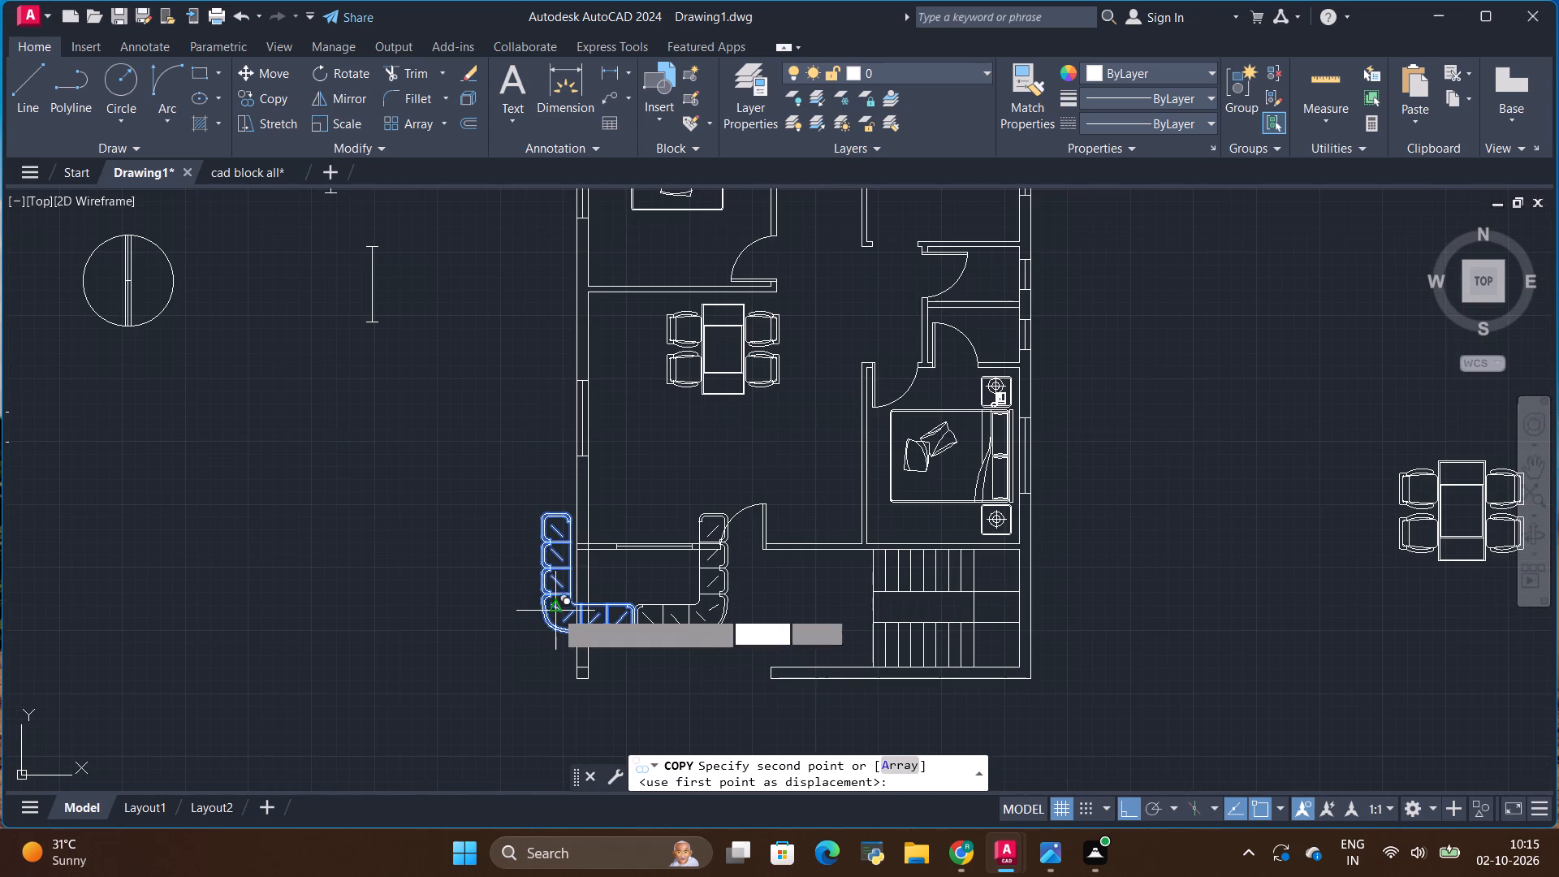
scroll(555, 593, "down", 2)
scroll(599, 523, "up", 2)
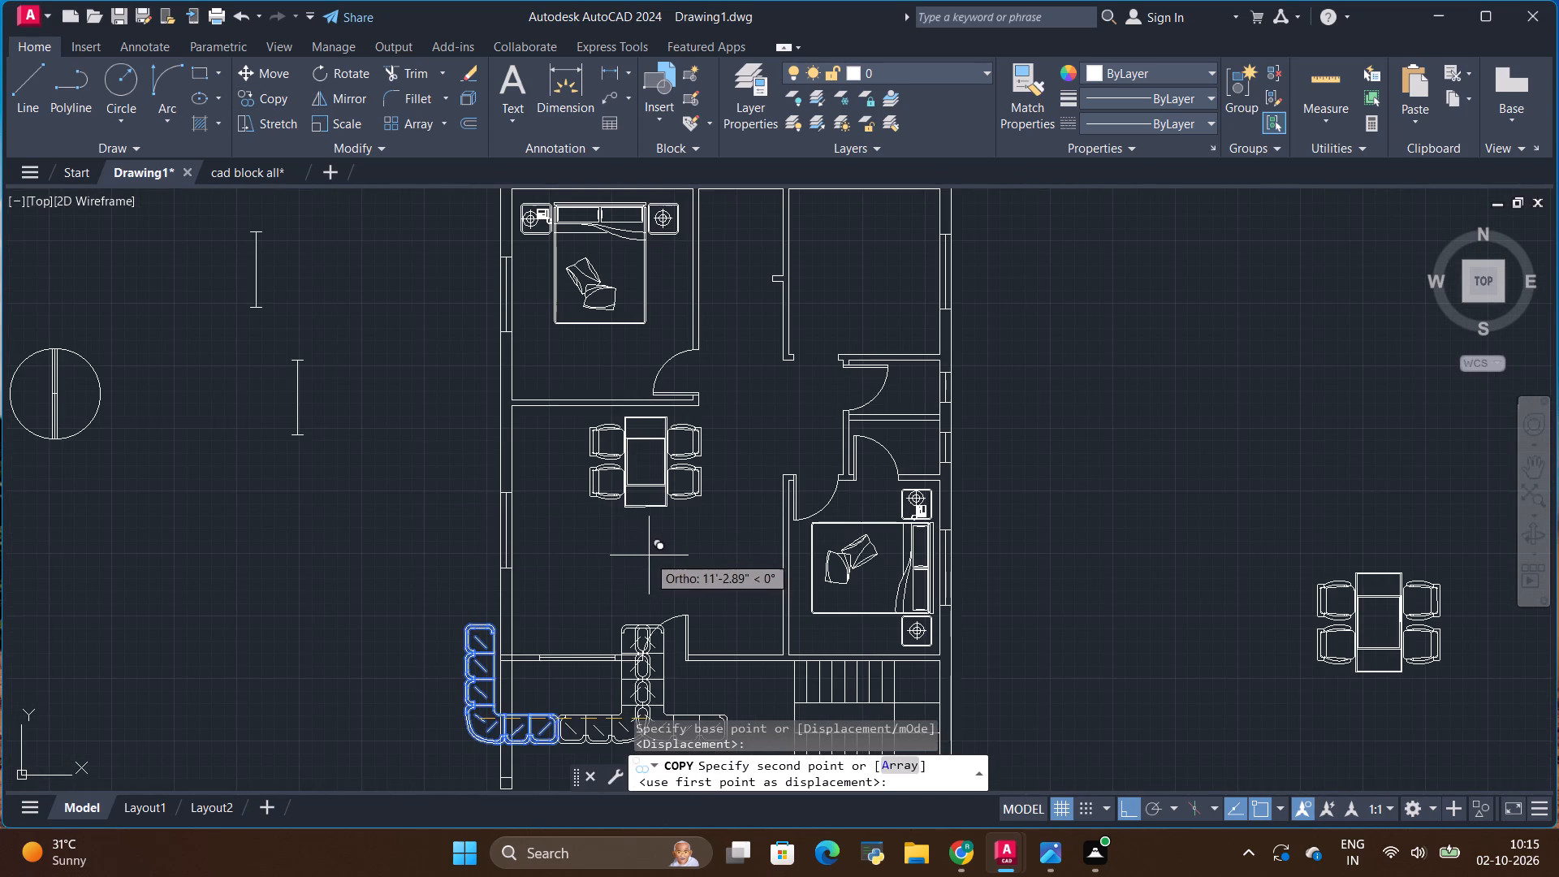
left_click(1134, 811)
scroll(516, 627, "up", 1)
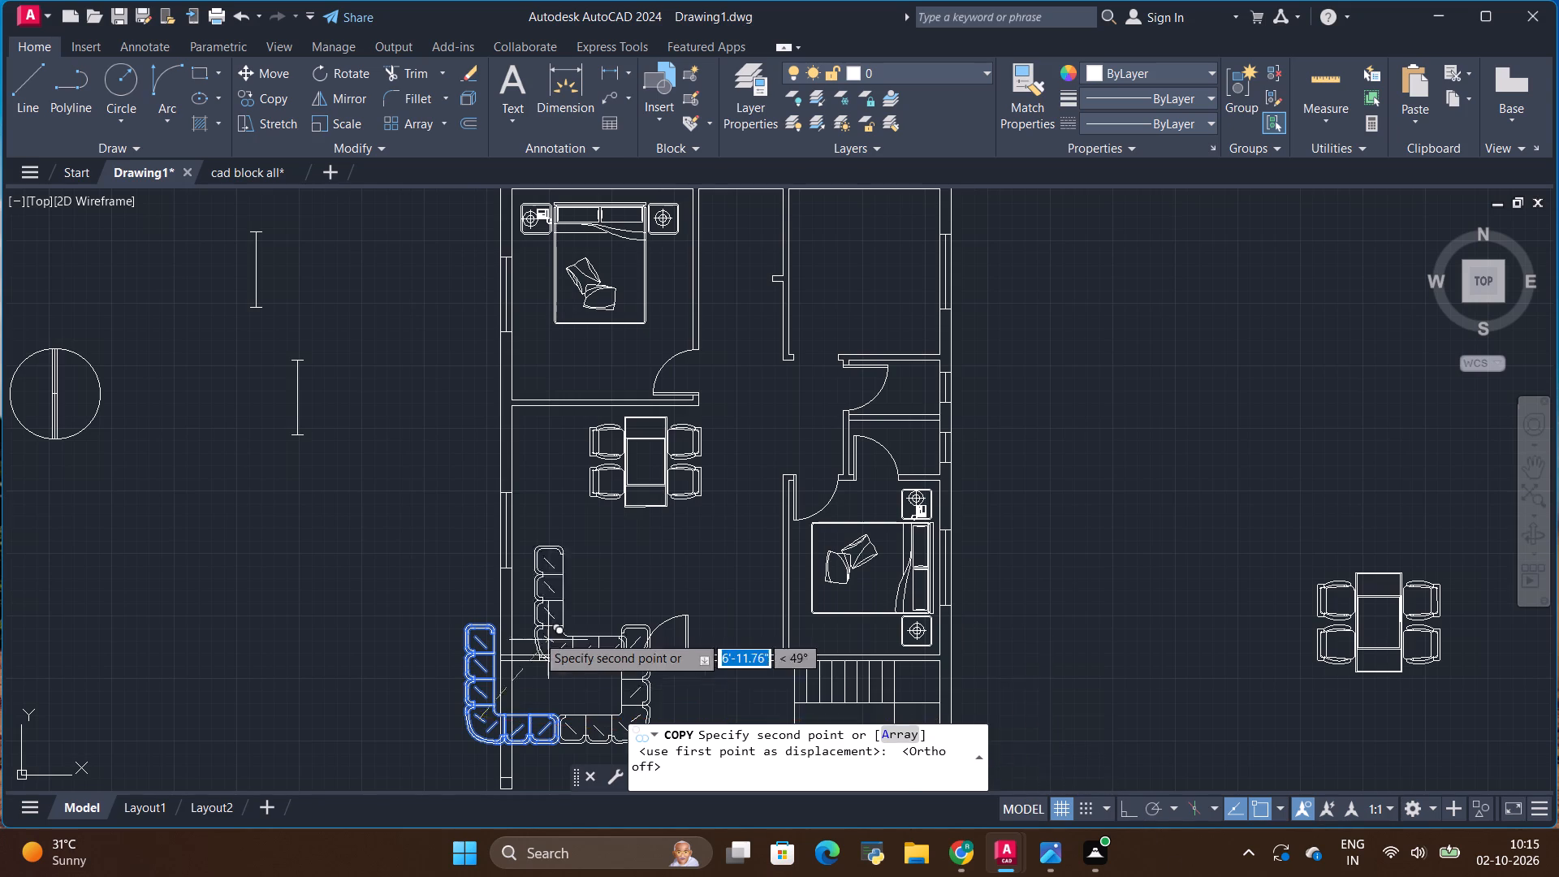
scroll(538, 591, "up", 1)
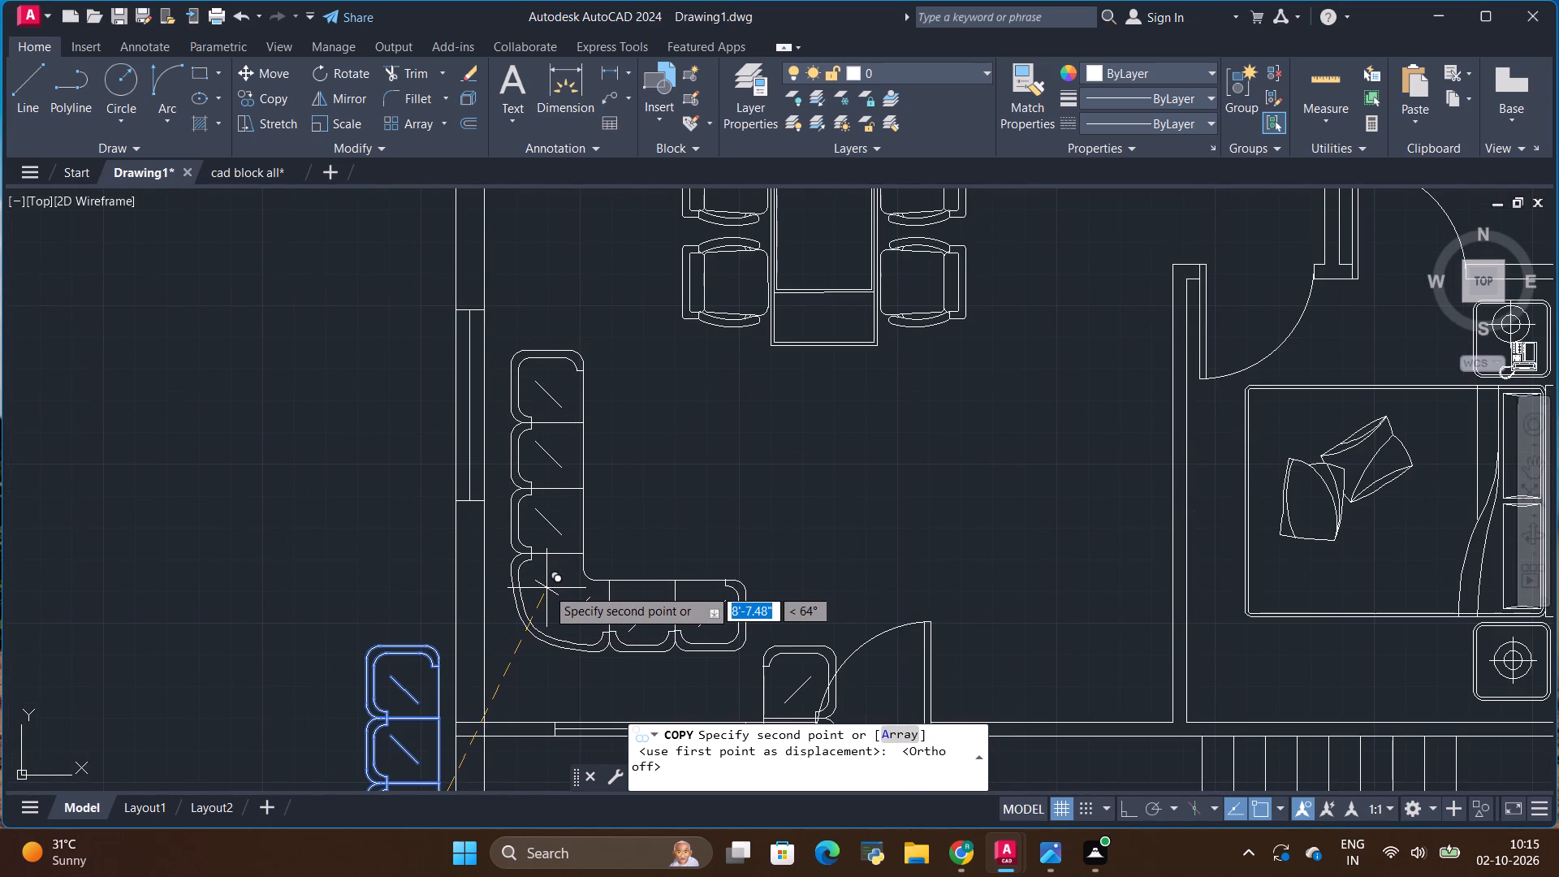
scroll(548, 577, "down", 1)
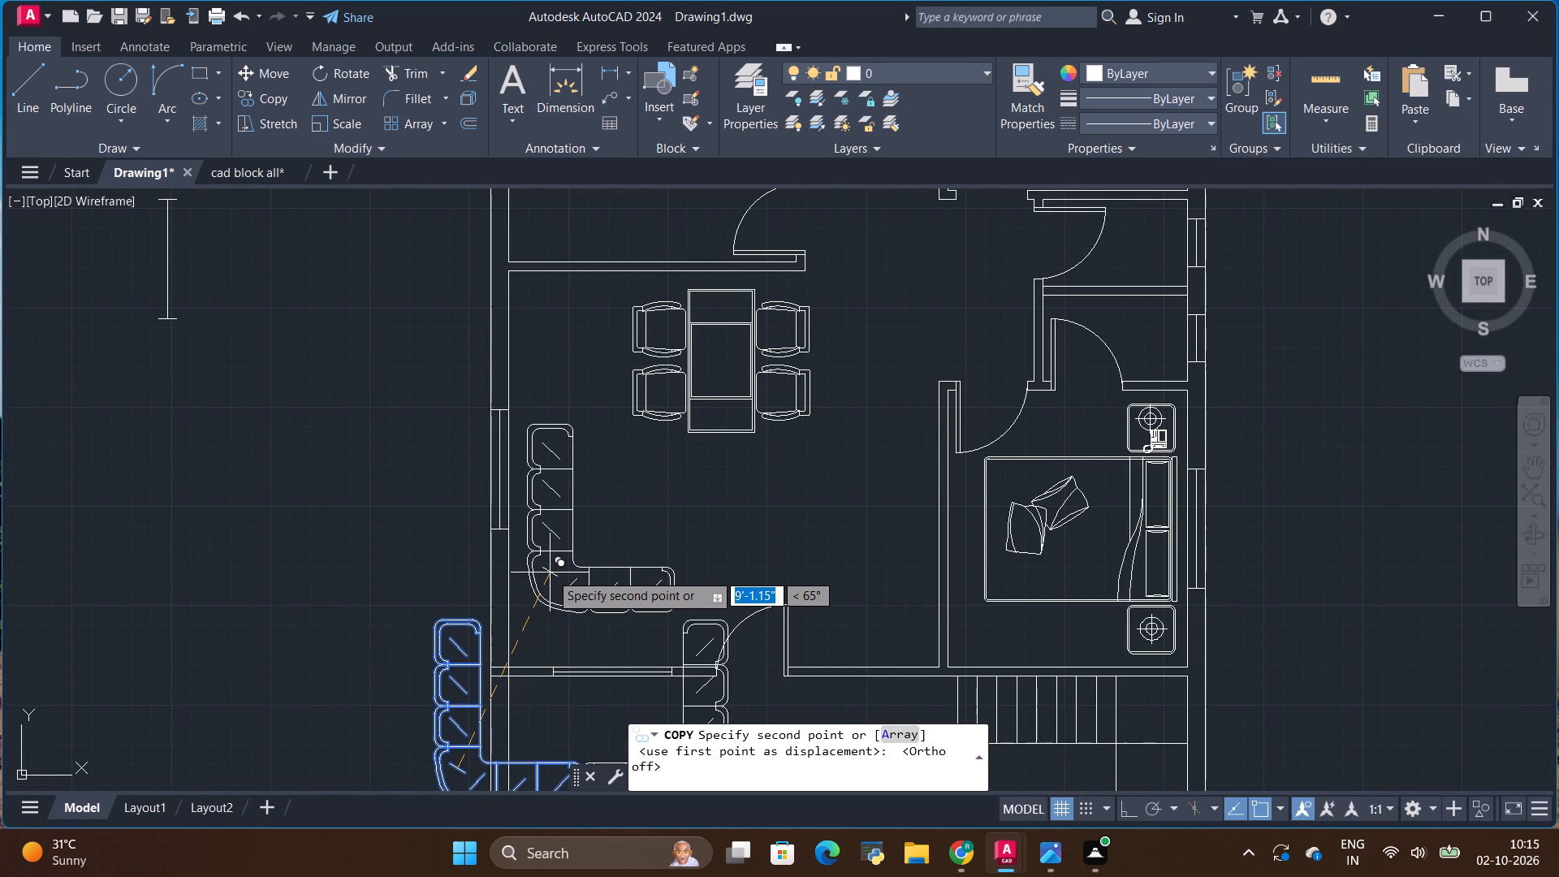
left_click(554, 581)
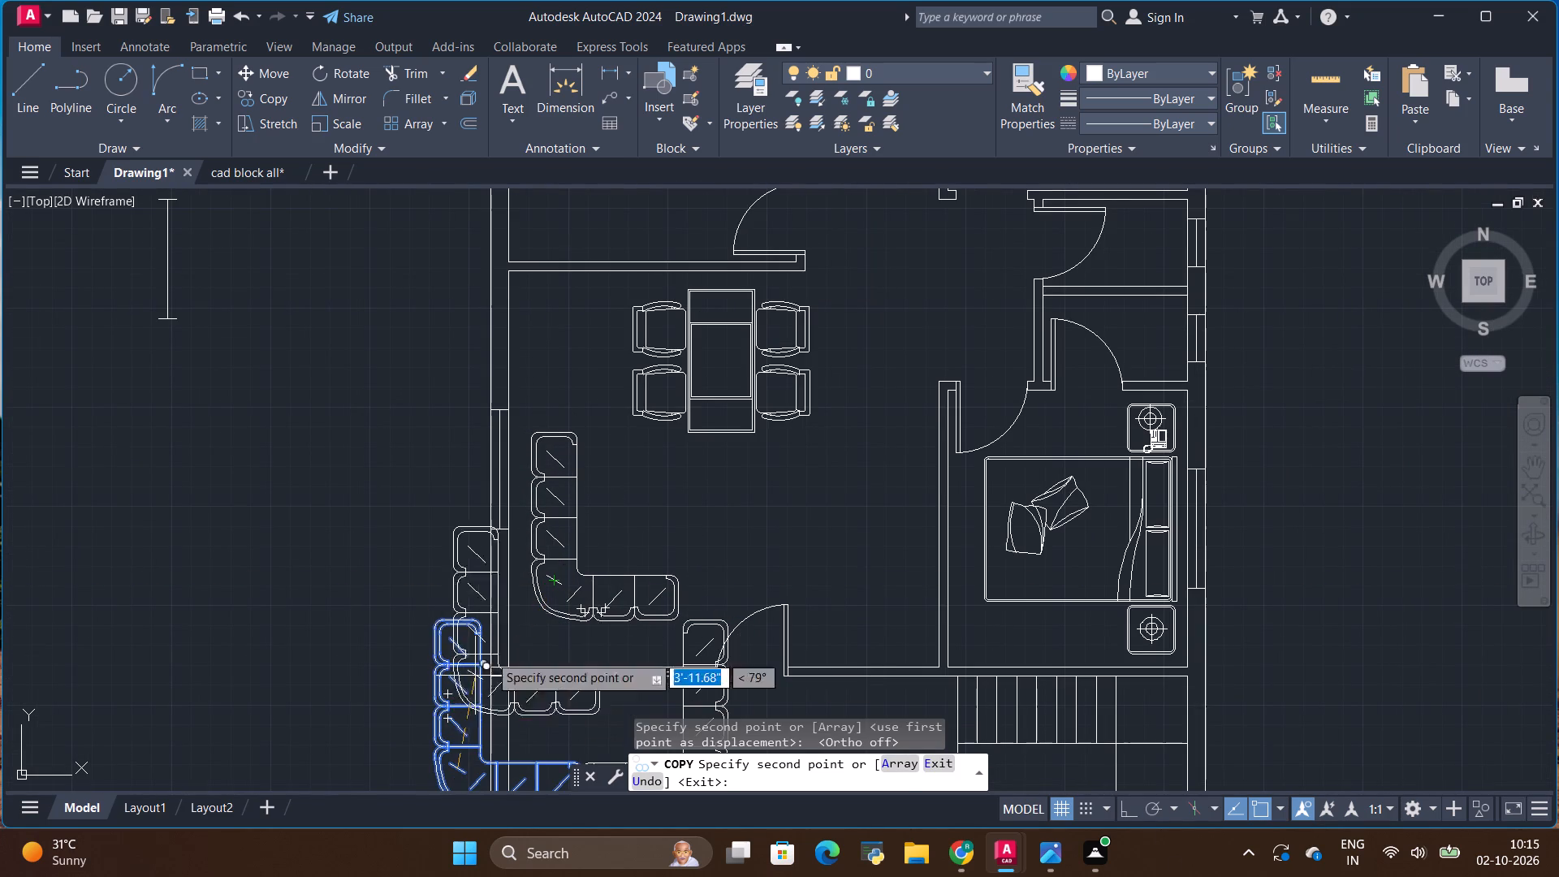
key("Escape")
Erase the mirrored L-shaped sofa that overlaps the outer left wall below the living room.
left_click(456, 677)
scroll(455, 616, "down", 1)
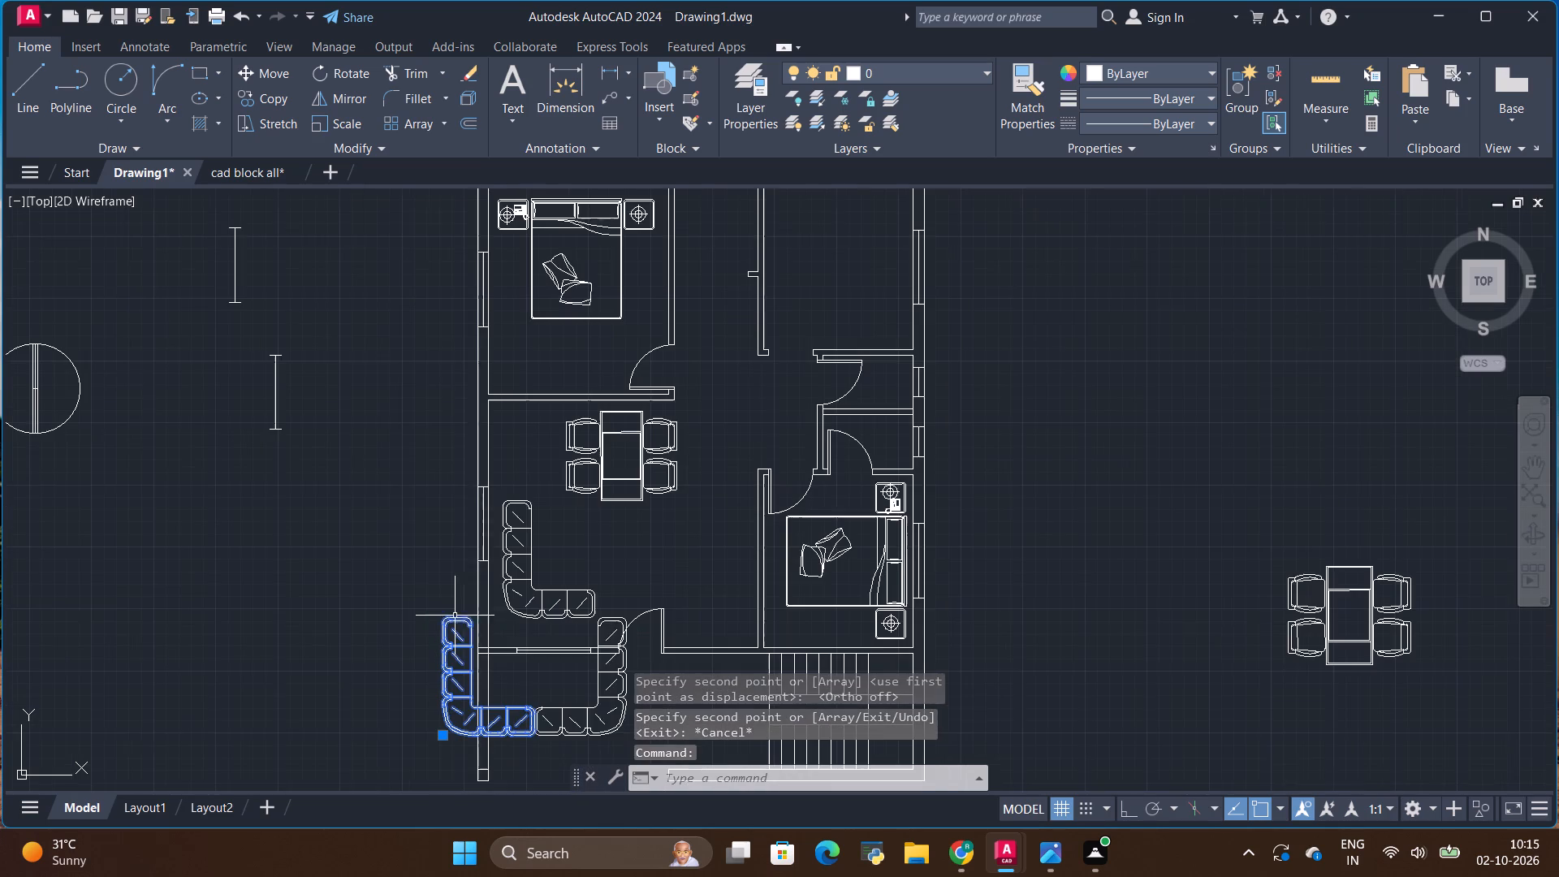
left_click(568, 726)
right_click(560, 724)
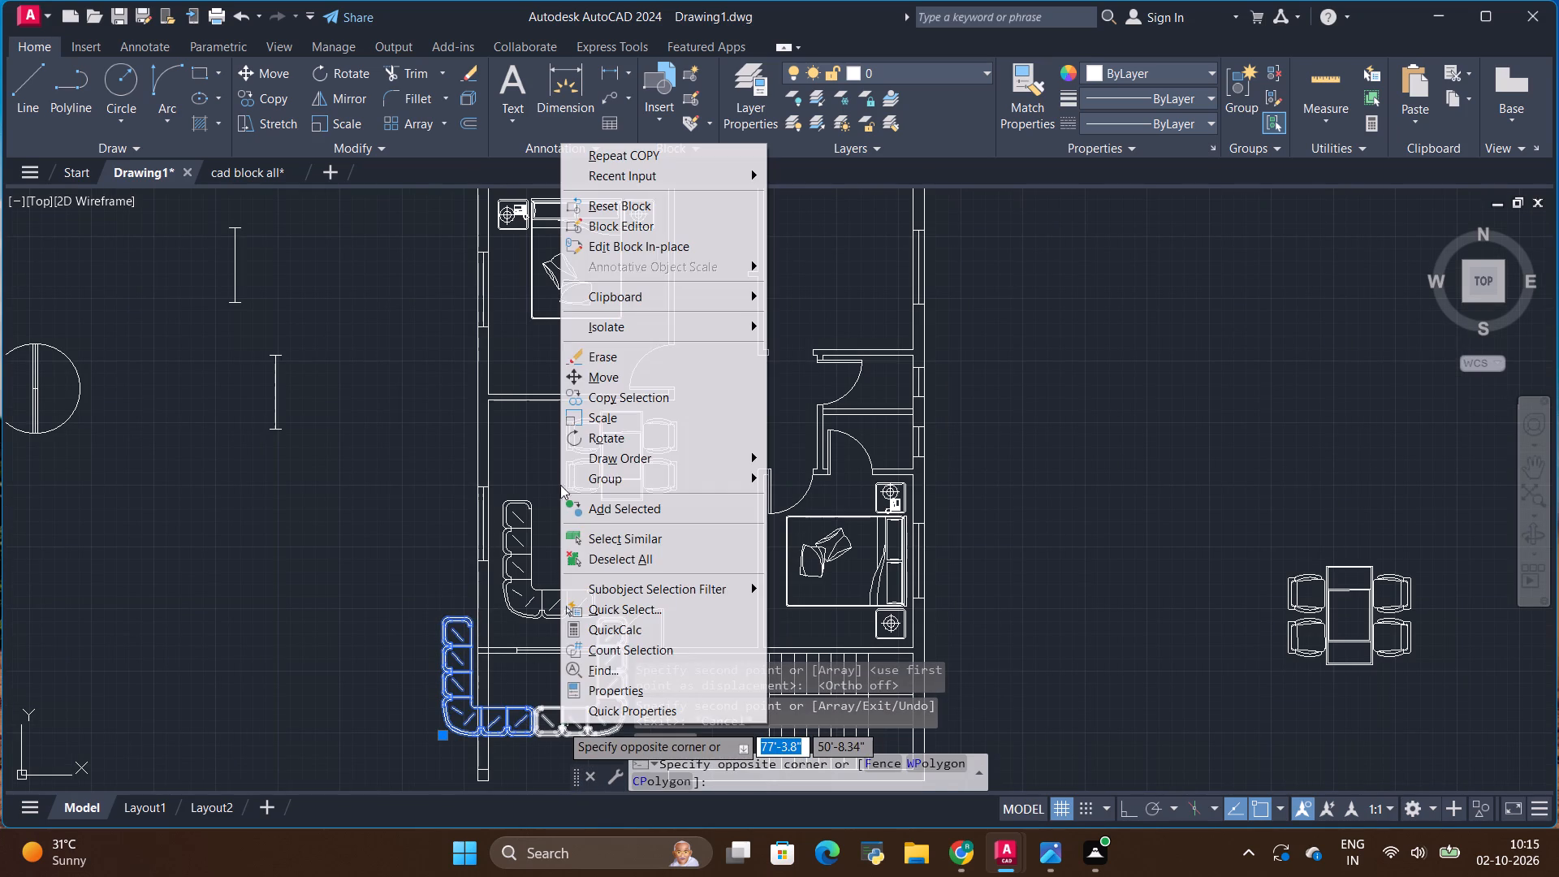
left_click(599, 357)
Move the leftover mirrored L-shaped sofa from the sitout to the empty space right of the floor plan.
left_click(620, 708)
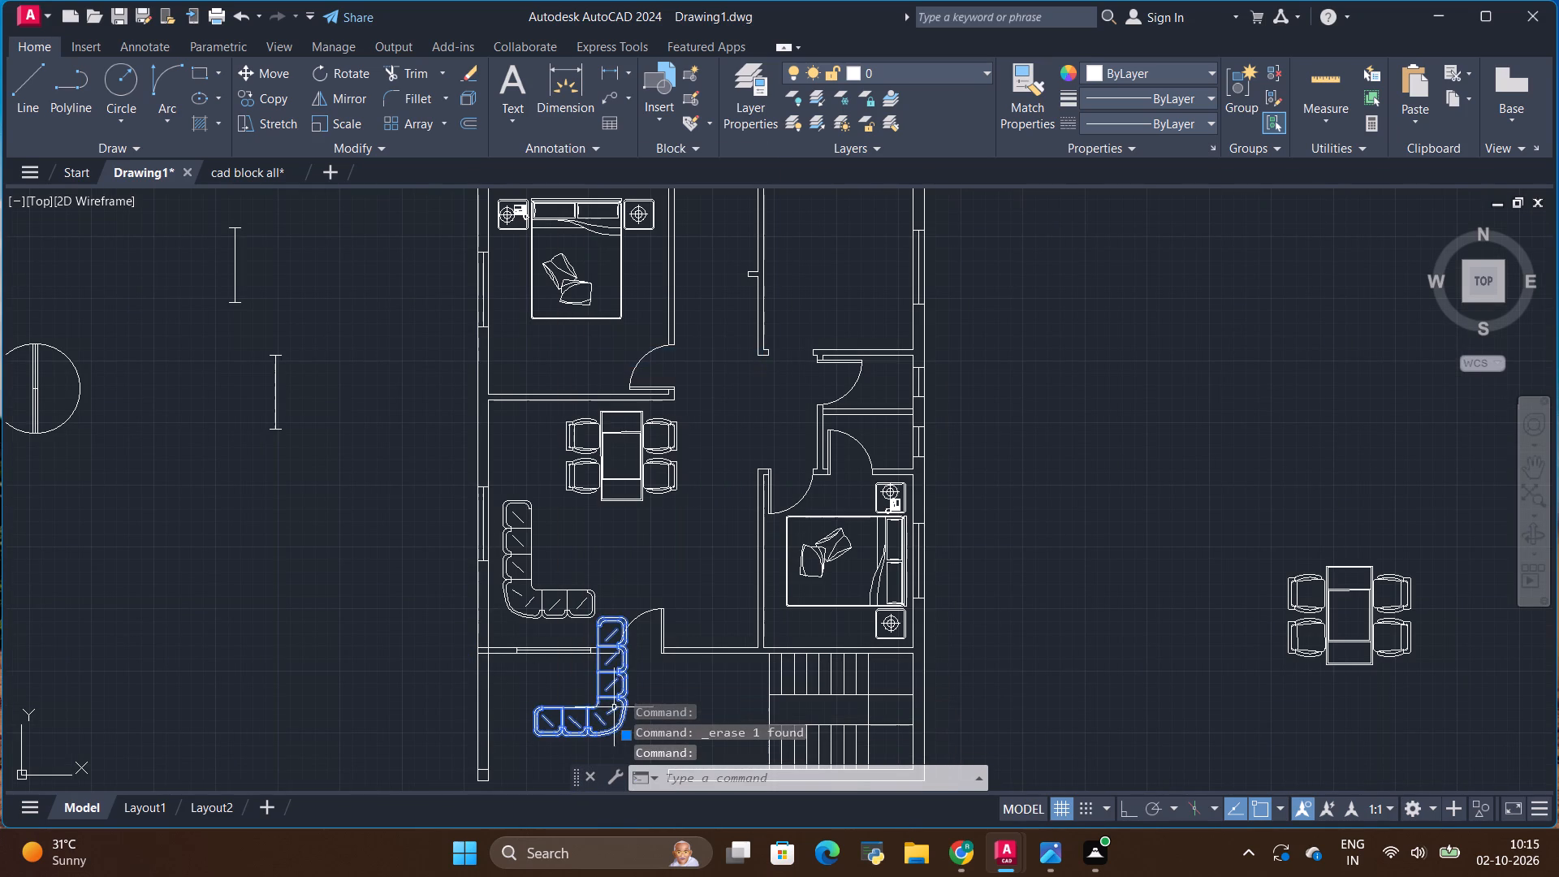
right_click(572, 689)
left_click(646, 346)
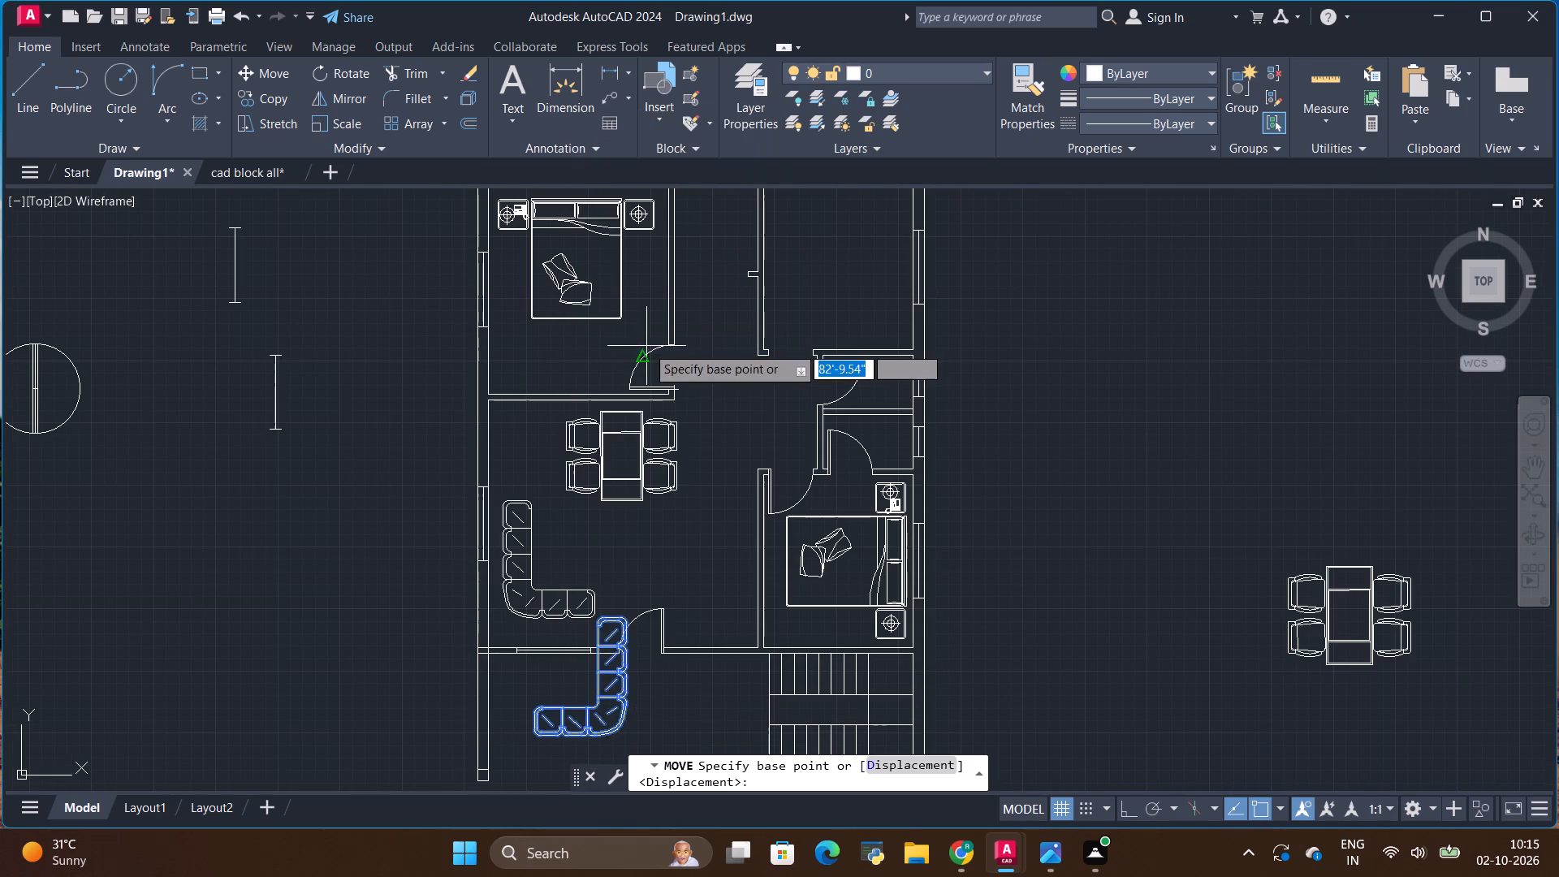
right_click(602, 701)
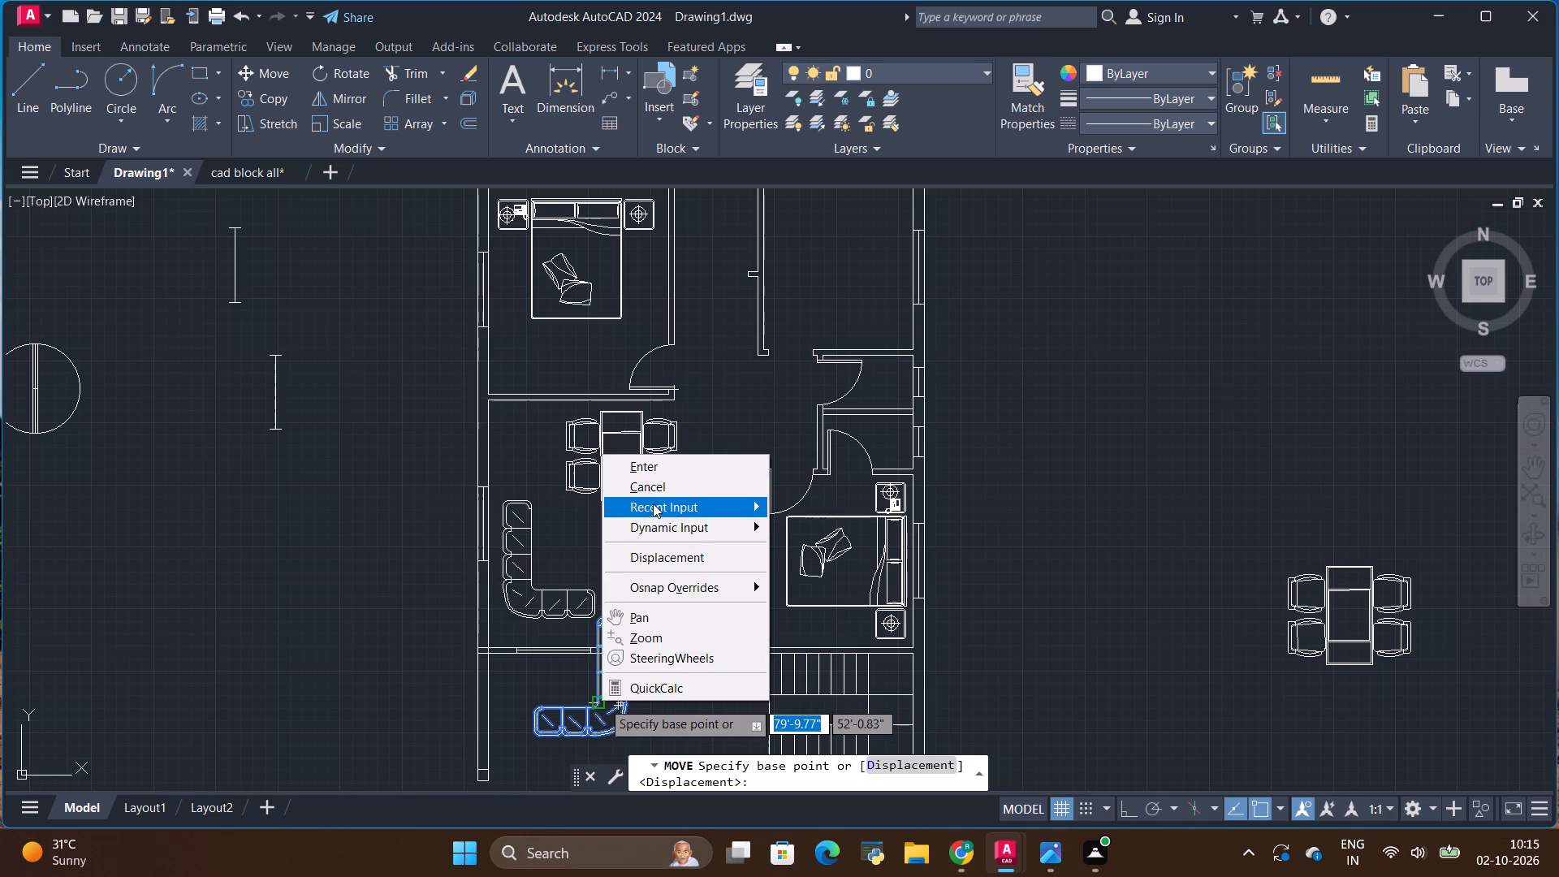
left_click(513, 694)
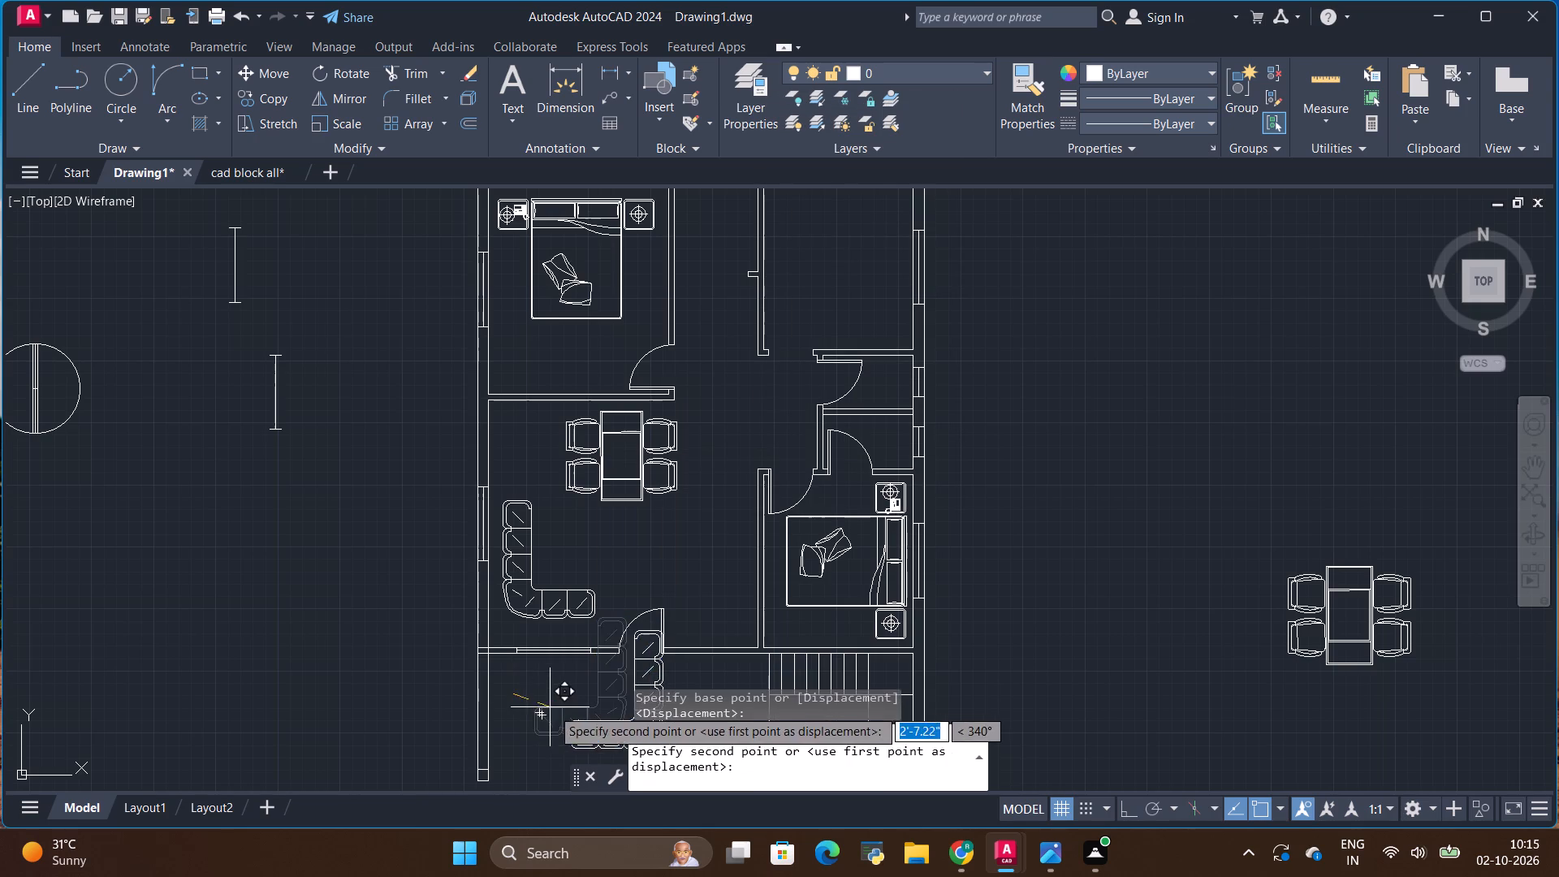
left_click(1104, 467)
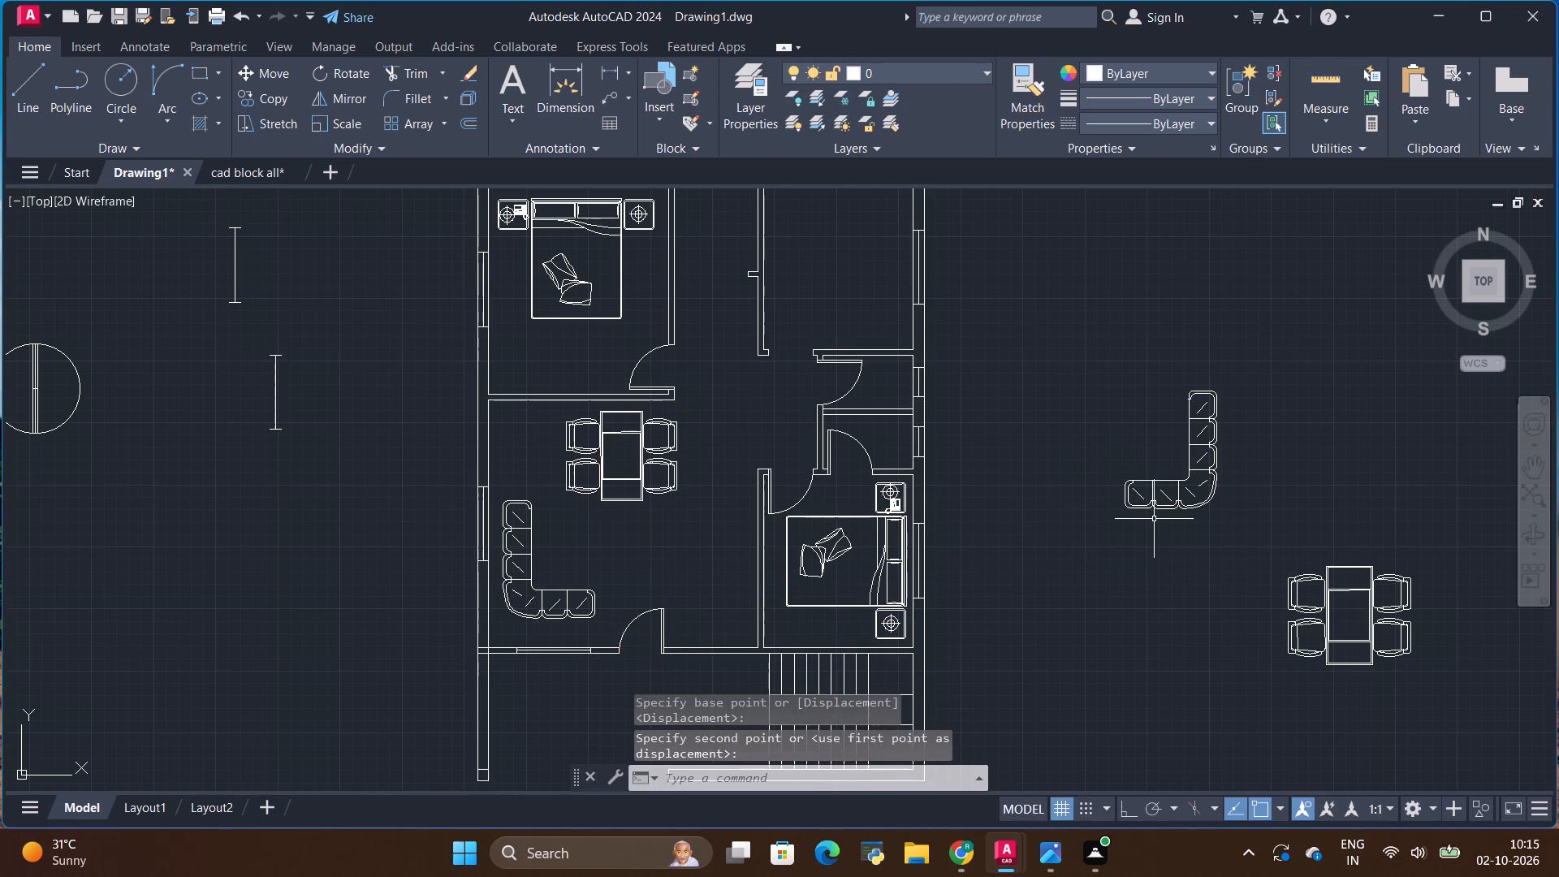
Erase the spare L-shaped sofa and the spare dining set lying outside the floor plan on its right side.
left_click(1154, 519)
left_click(1157, 510)
left_click(1337, 594)
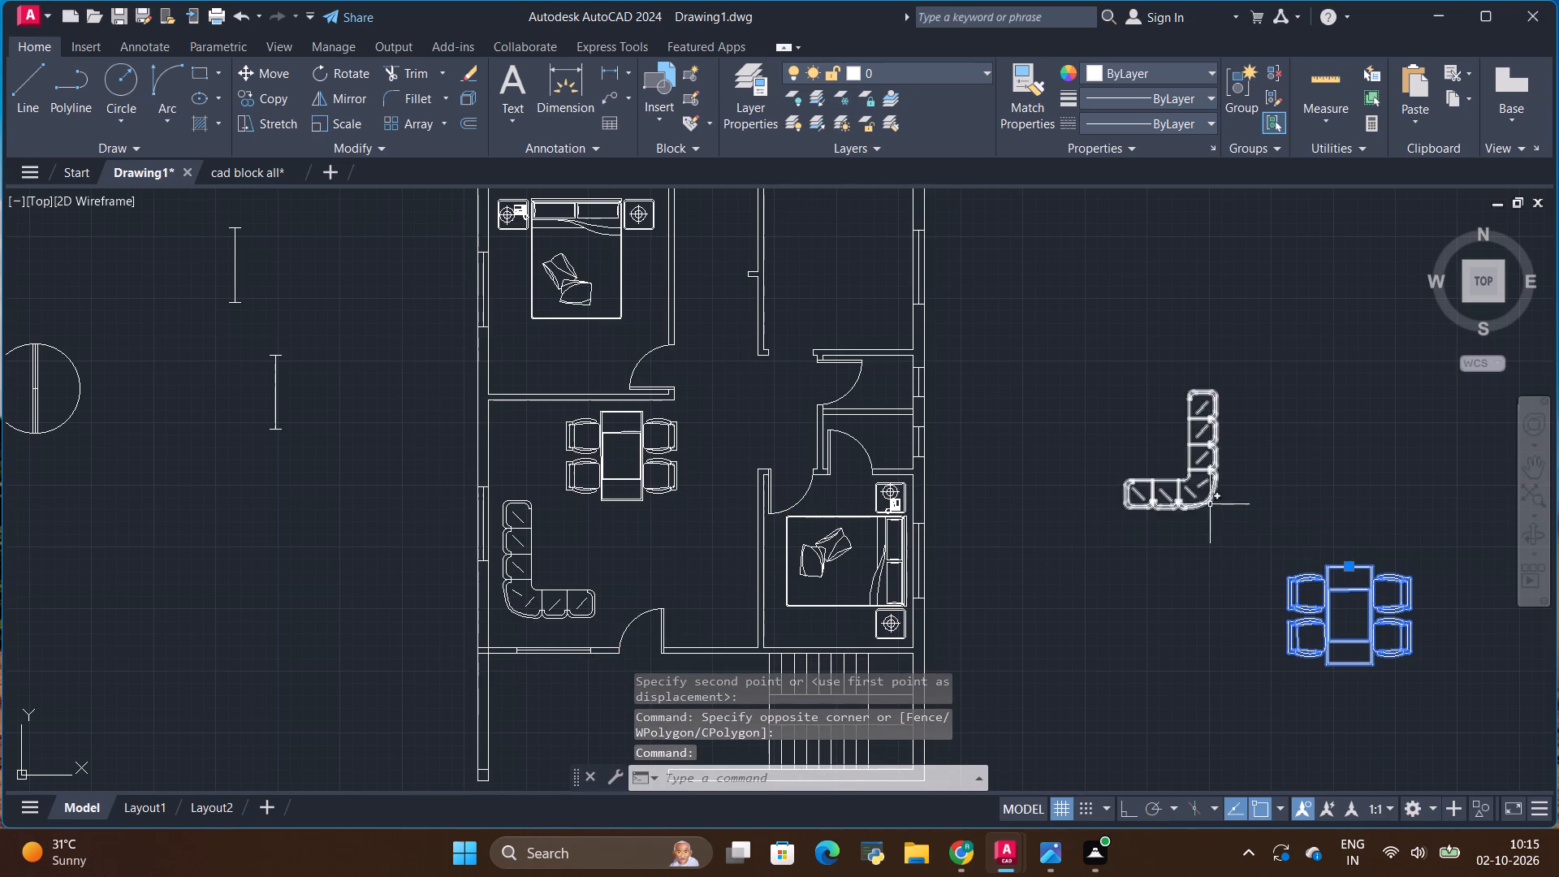
left_click(1196, 499)
right_click(1194, 499)
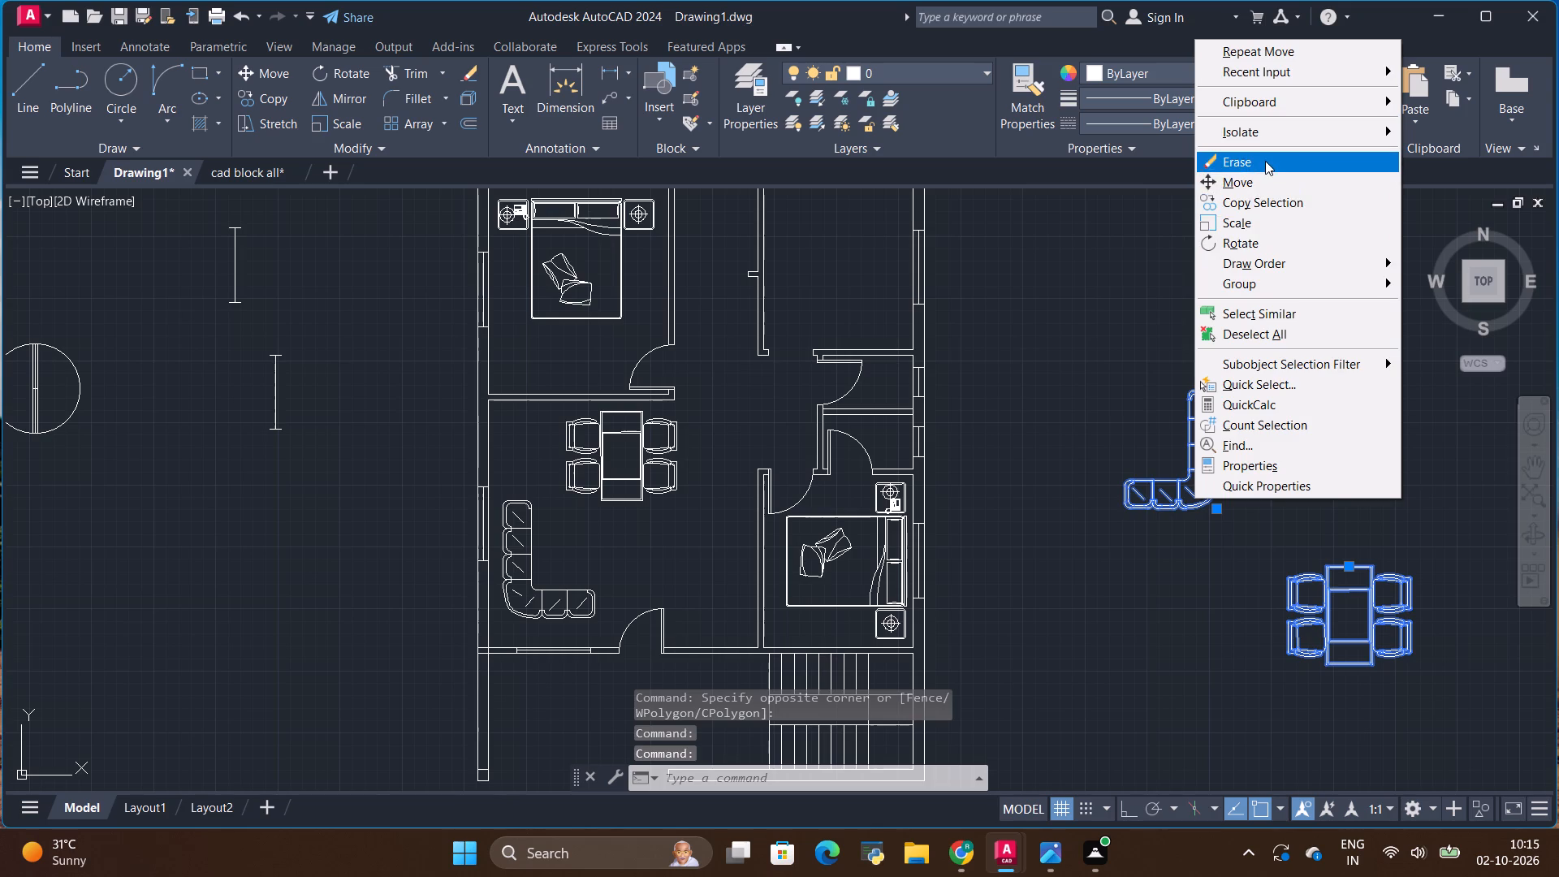
left_click(1266, 162)
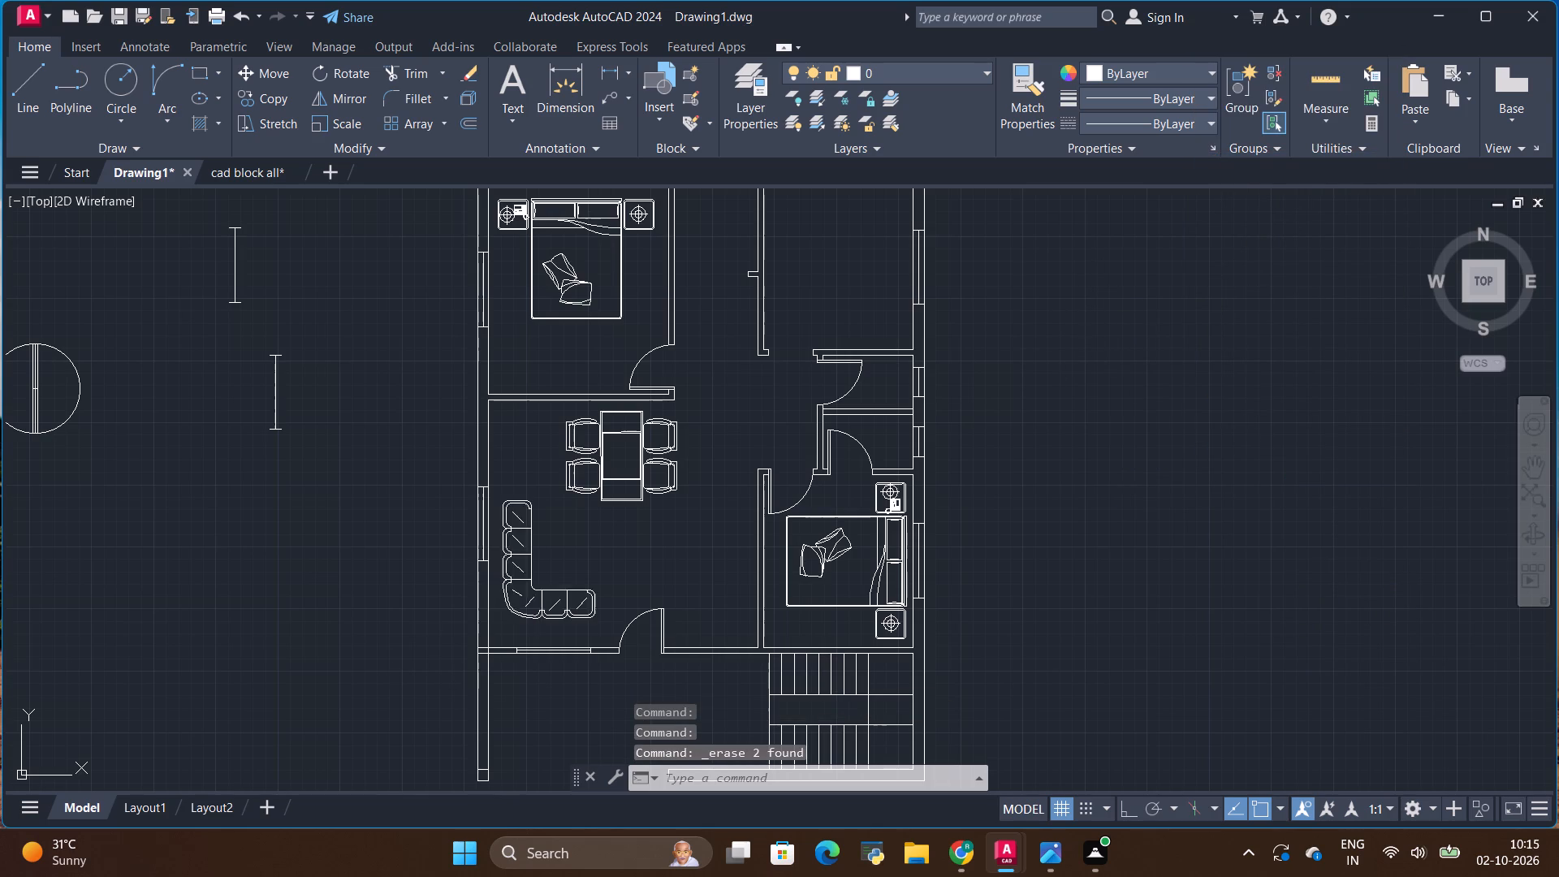
Scale the living room's L-shaped sofa up slightly by eye, using the lower-left corner of the sofa as the base point.
left_click(540, 590)
left_click(348, 119)
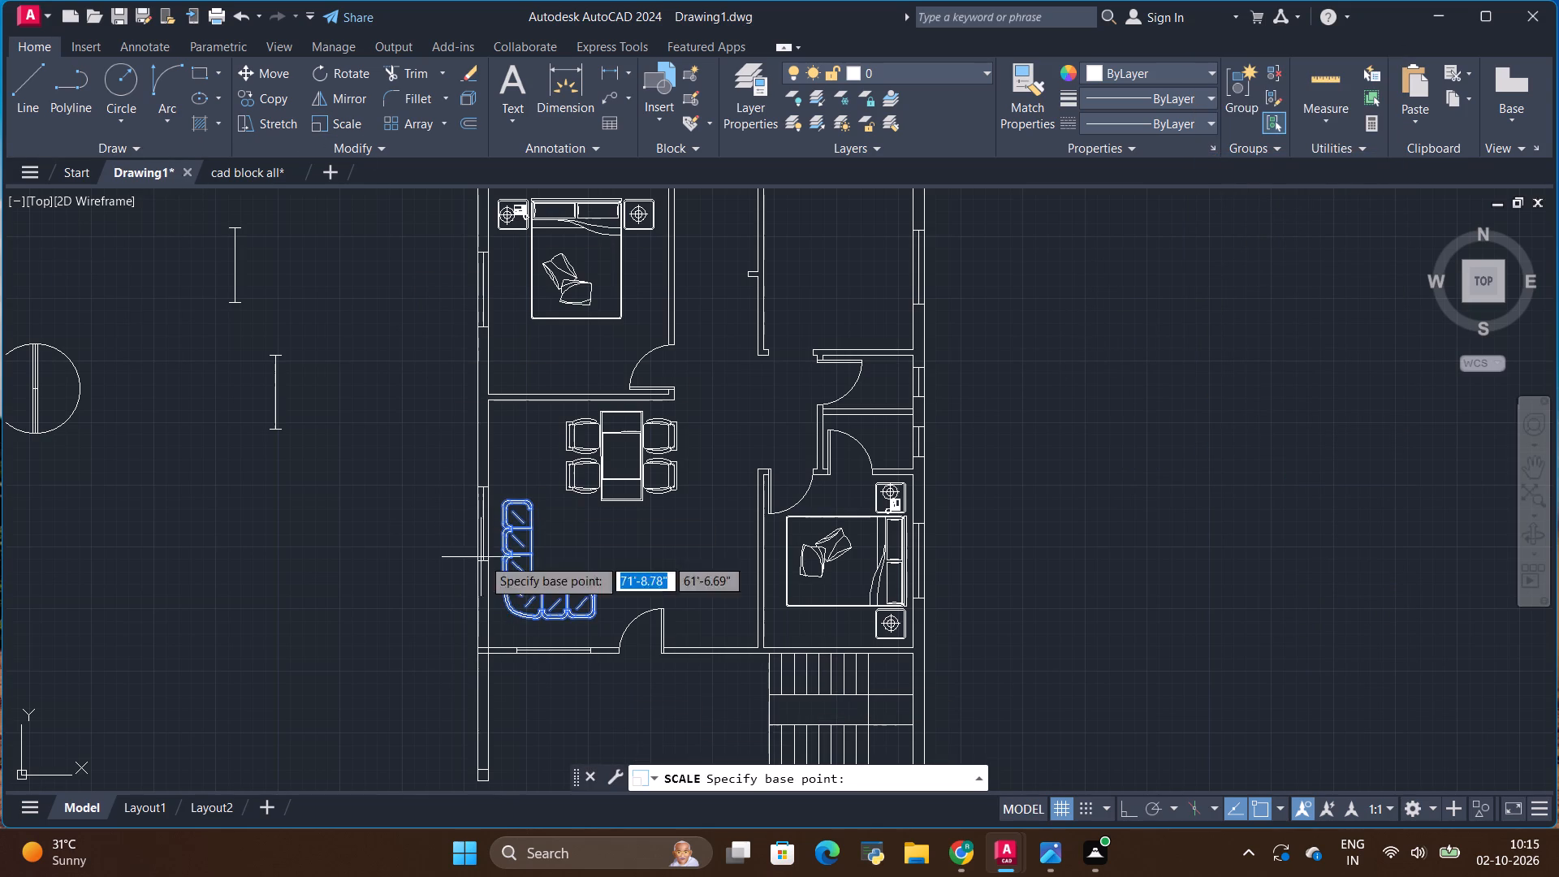
left_click(503, 603)
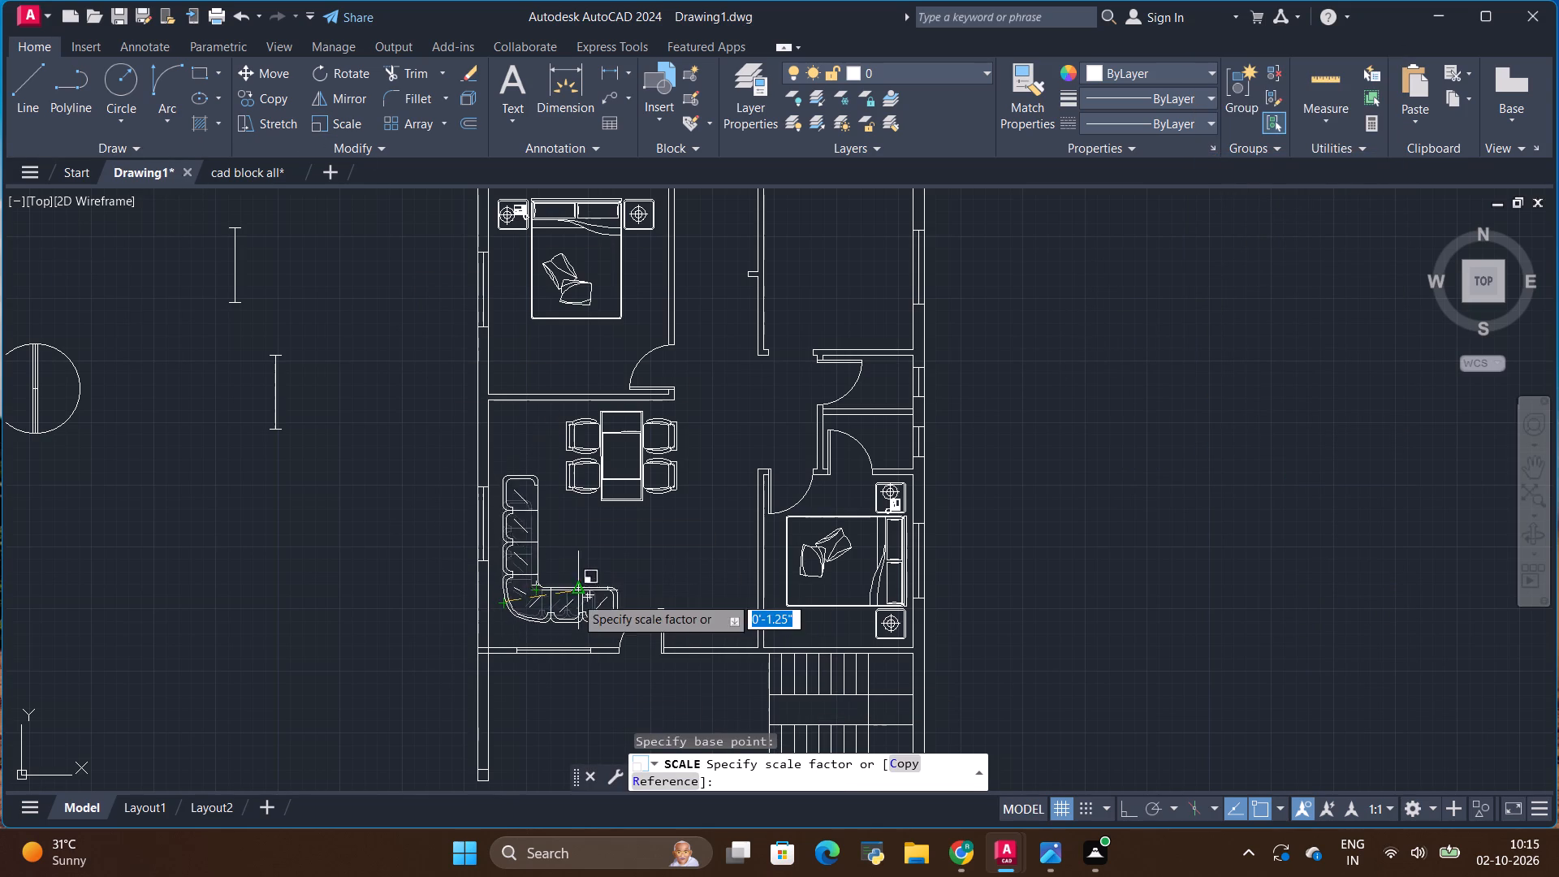
left_click(585, 599)
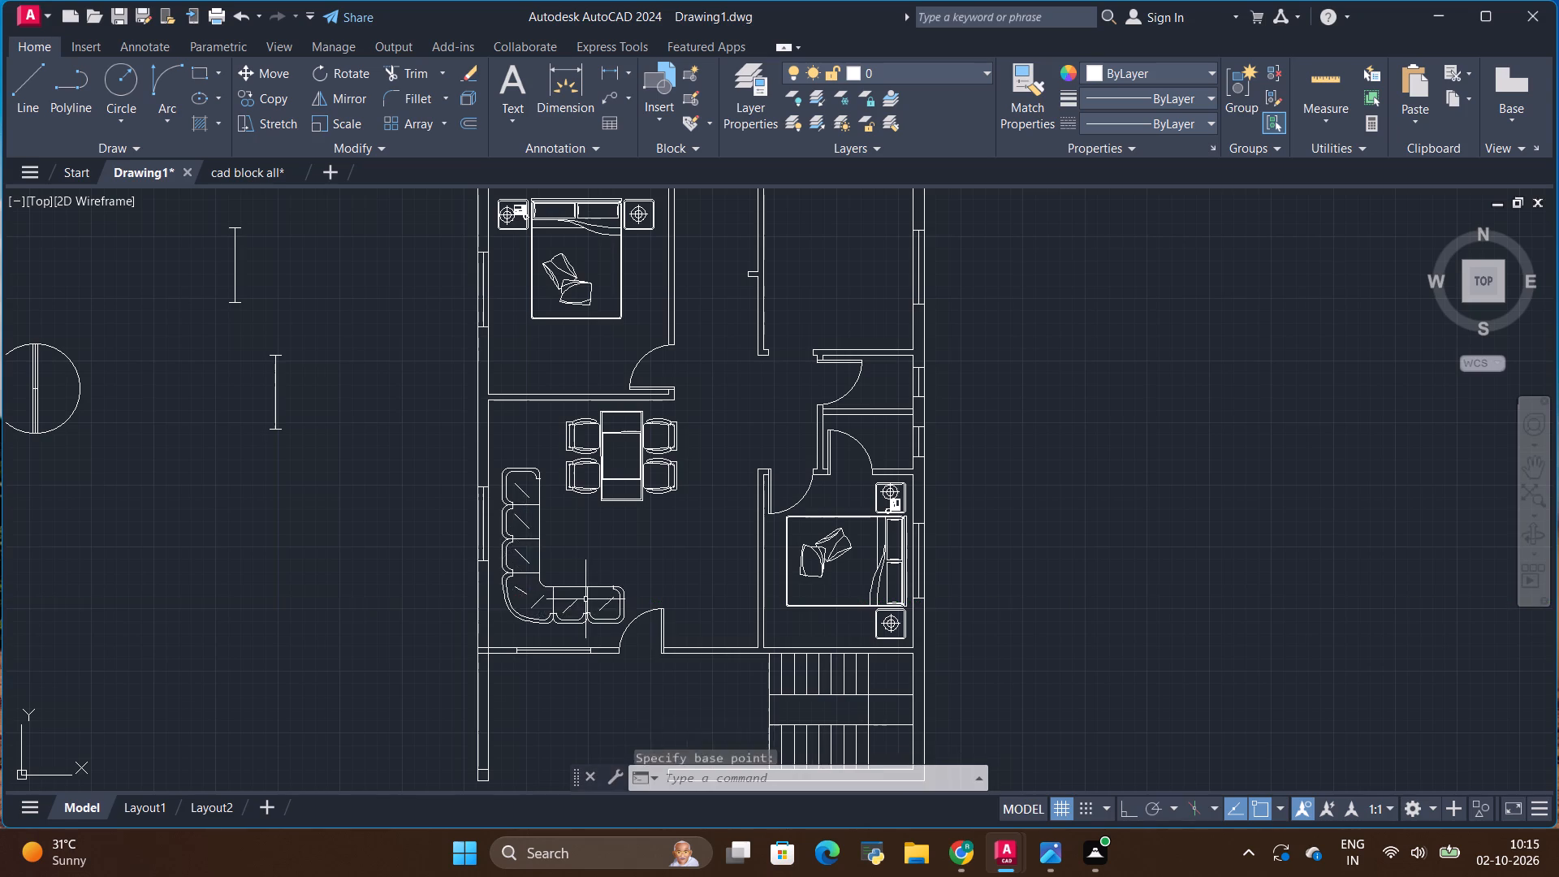
key("Escape")
Review the furnished plan and examine the kitchen layout in the 30 x 40 reference image in Photos.
scroll(341, 595, "down", 2)
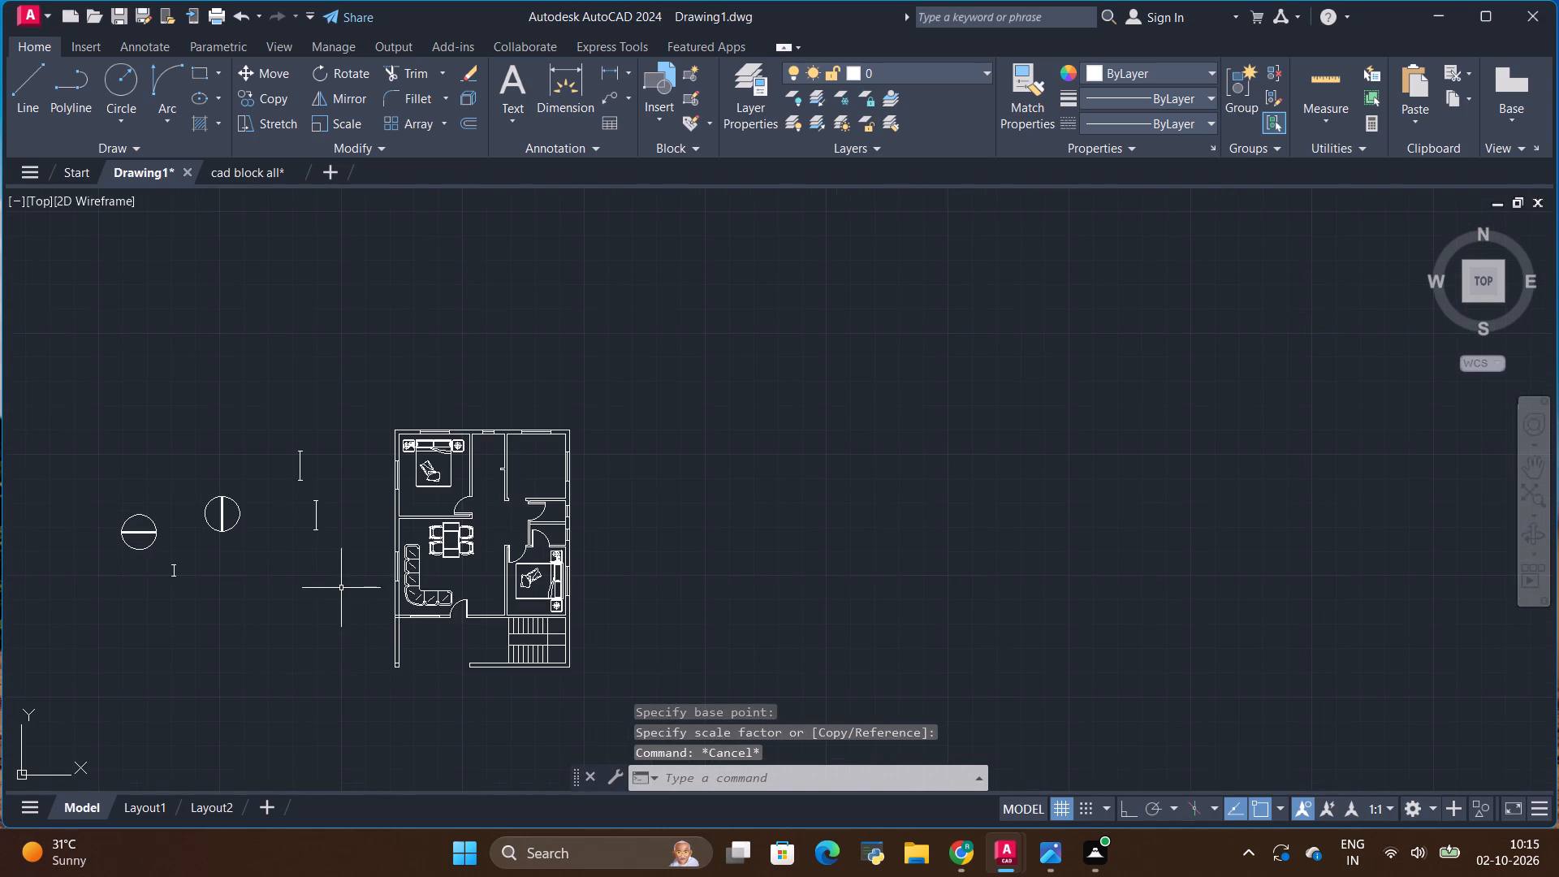
scroll(366, 617, "up", 1)
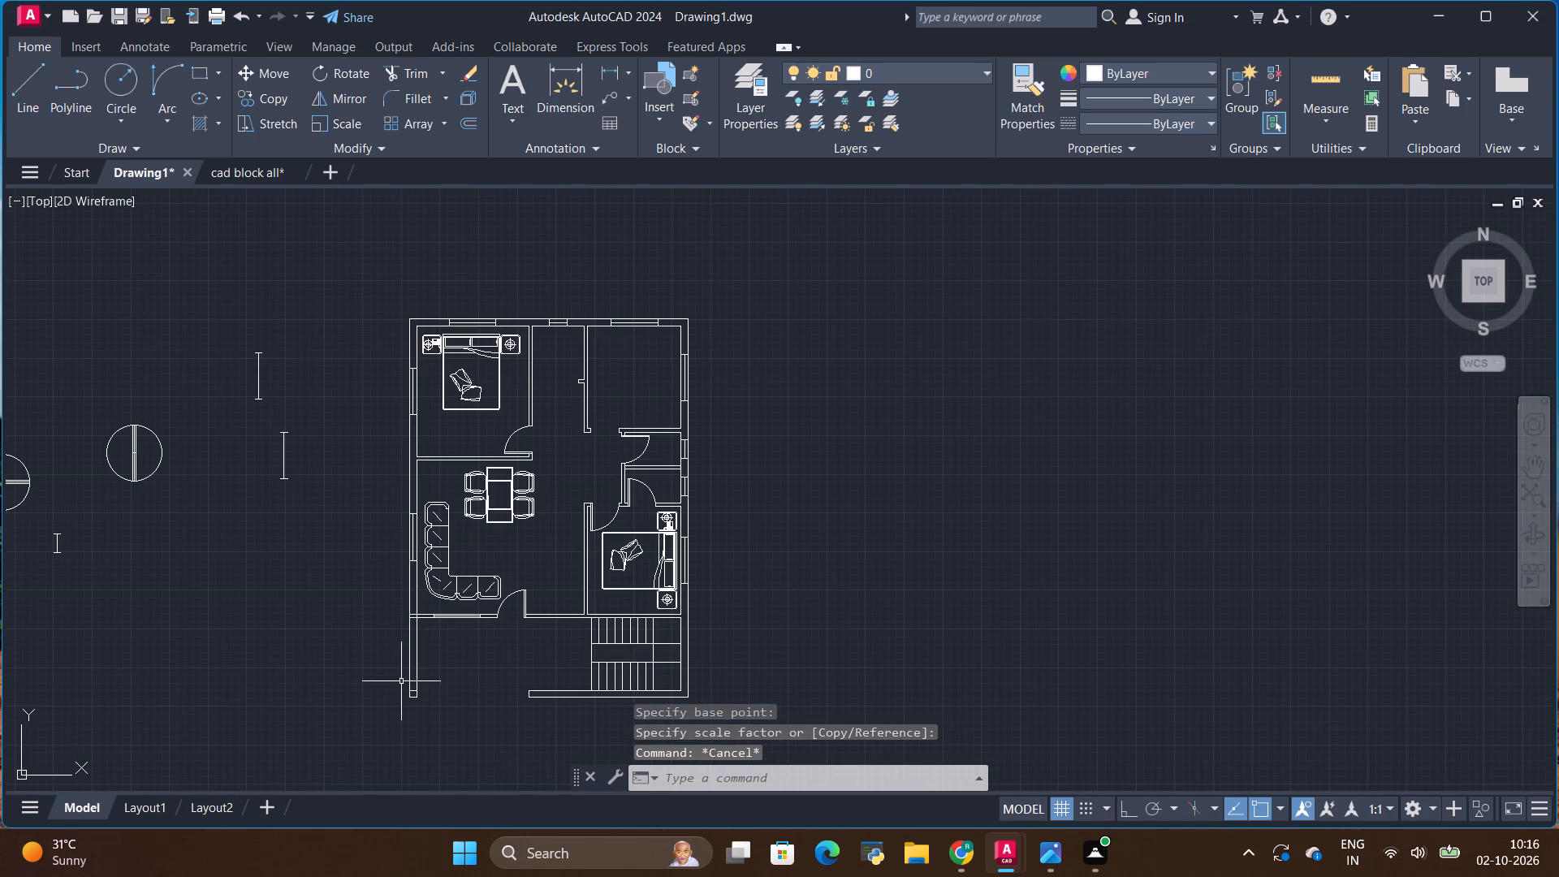
scroll(632, 349, "up", 1)
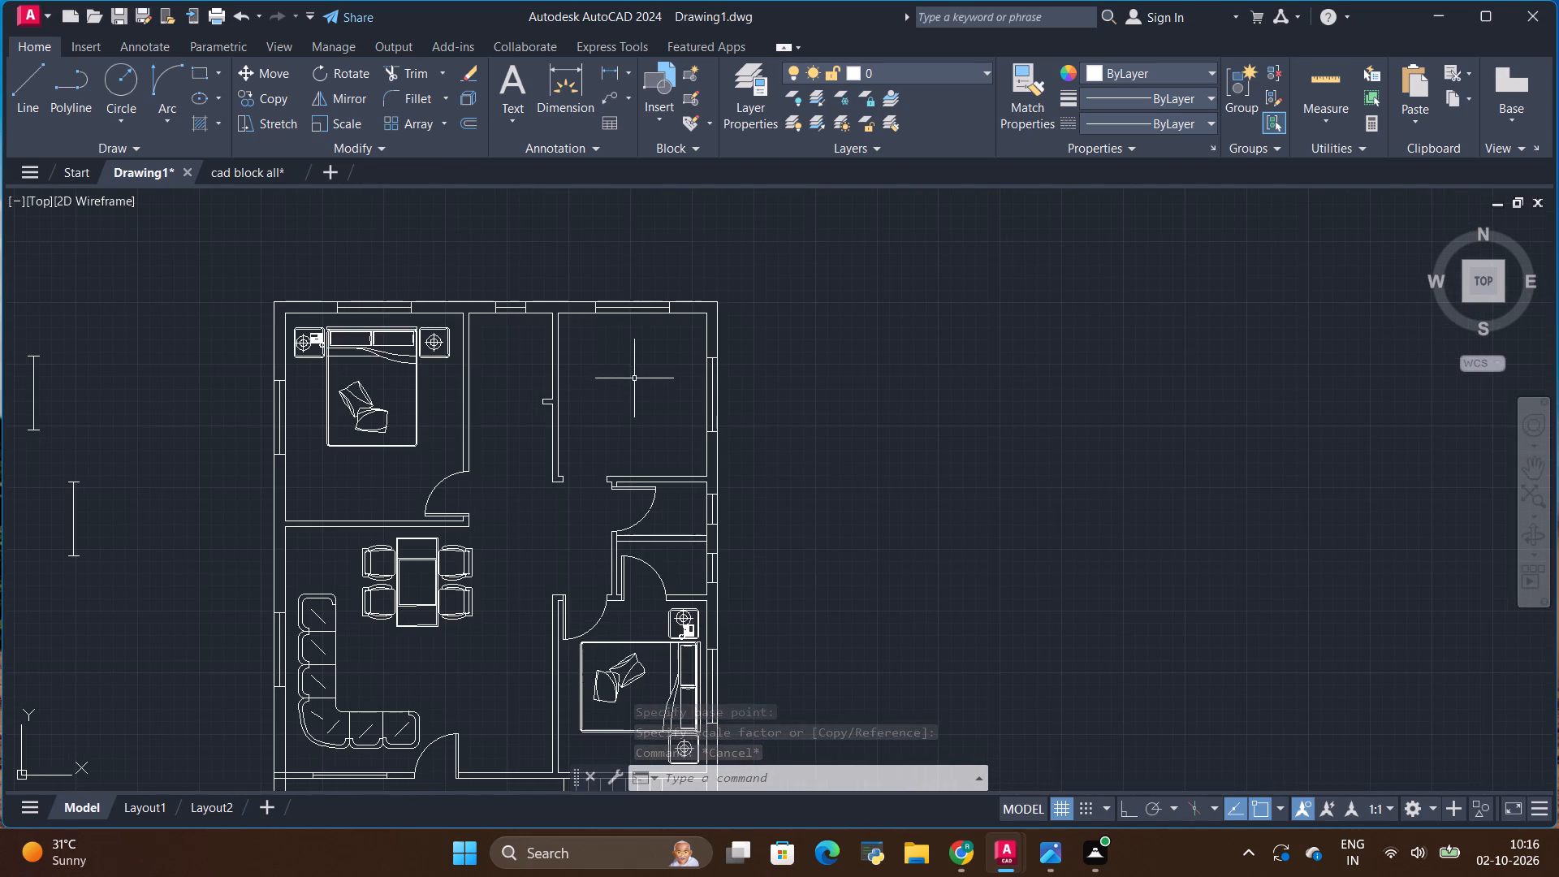
key("alt+Tab")
key("alt+Tab")
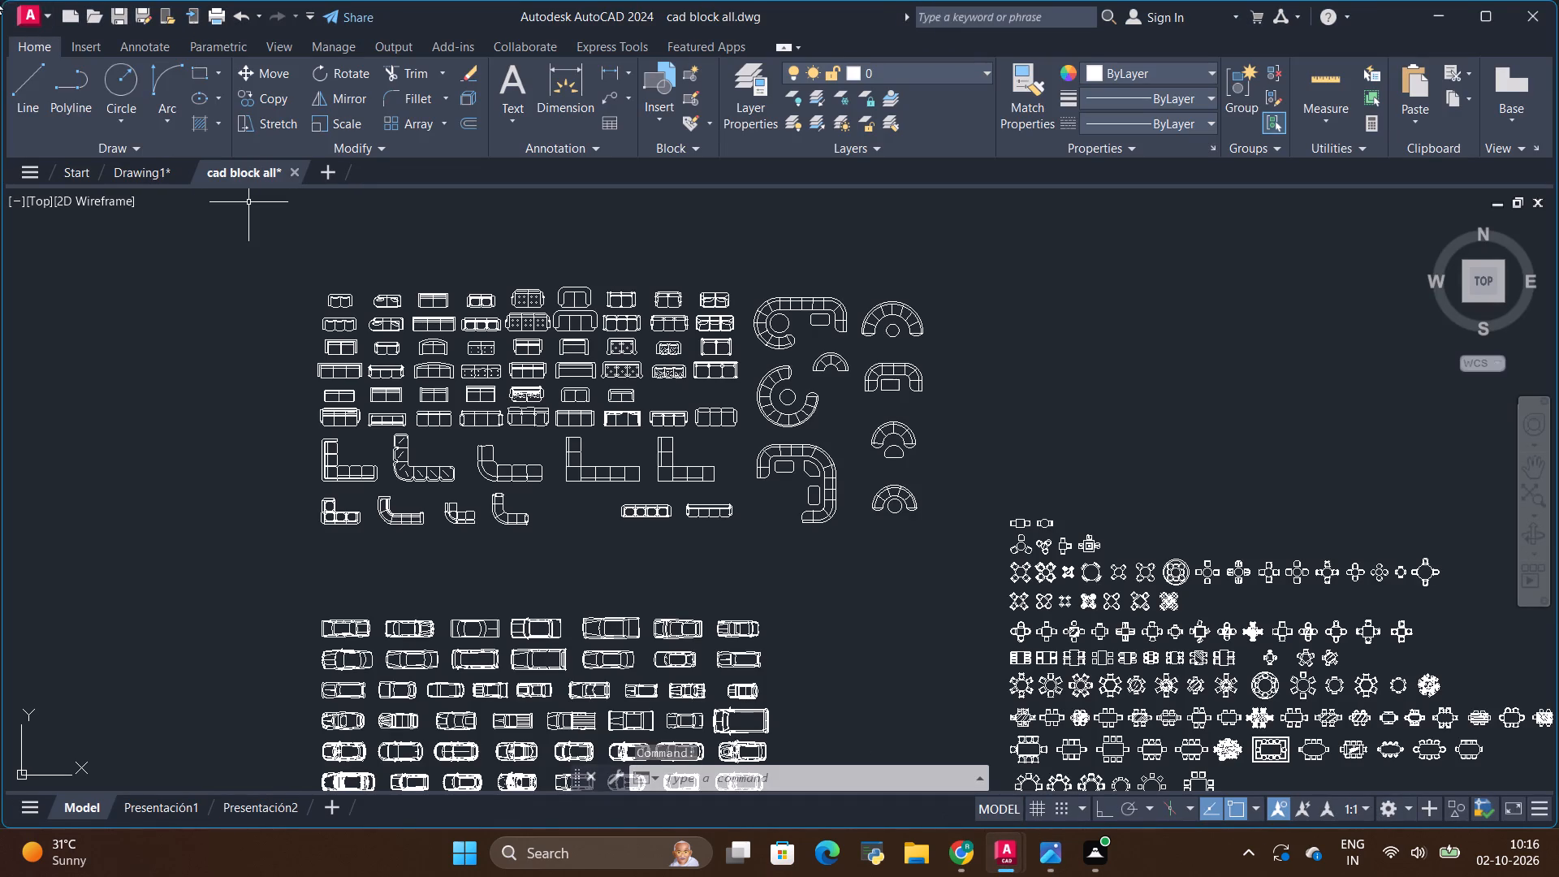
left_click(127, 177)
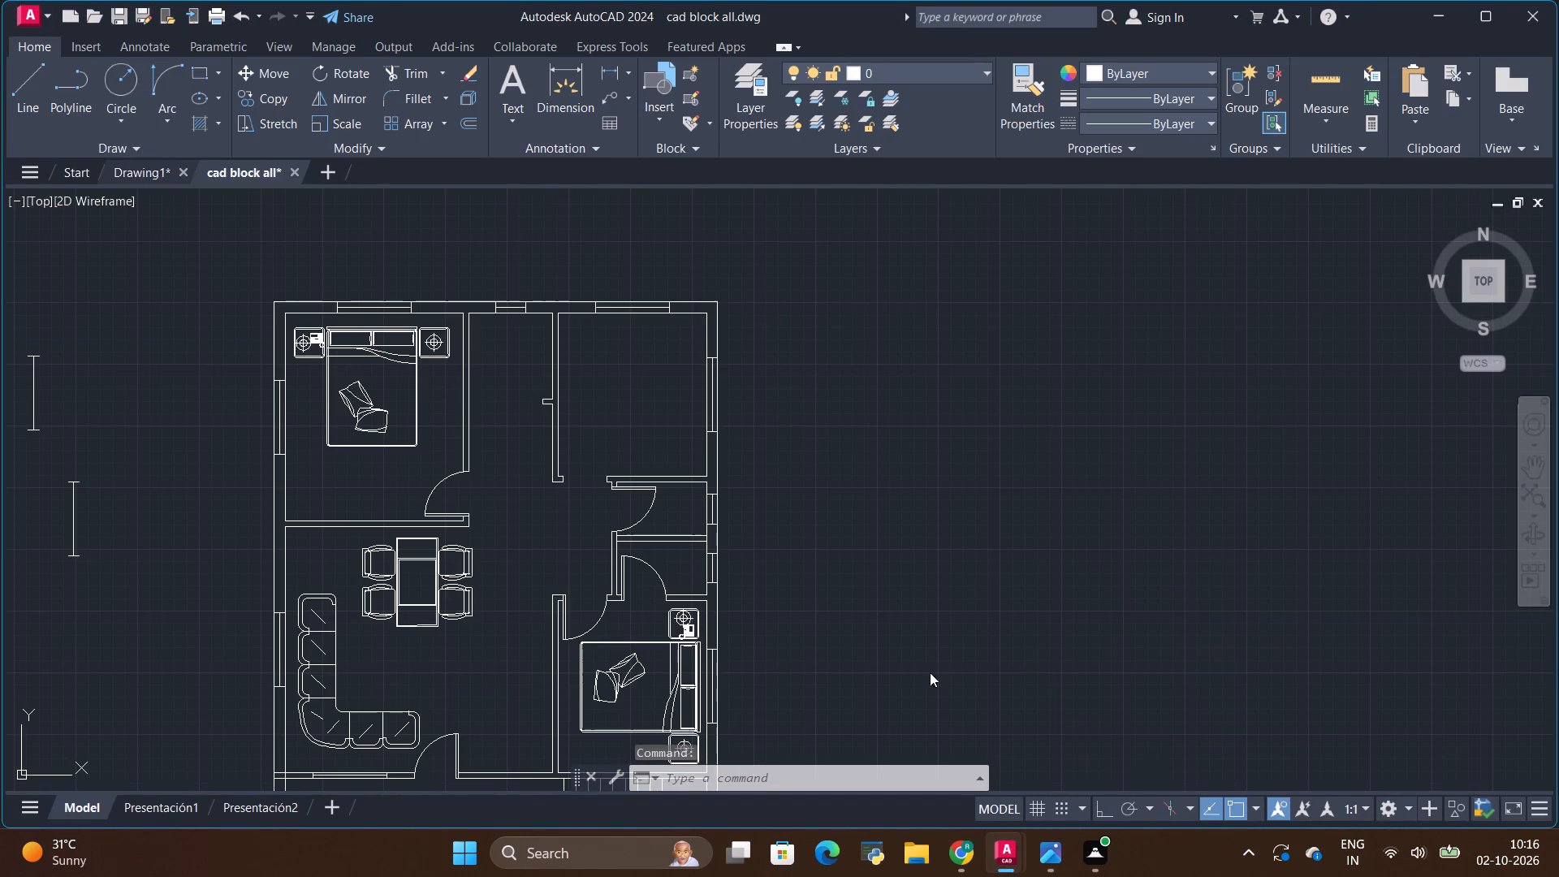
left_click(1043, 853)
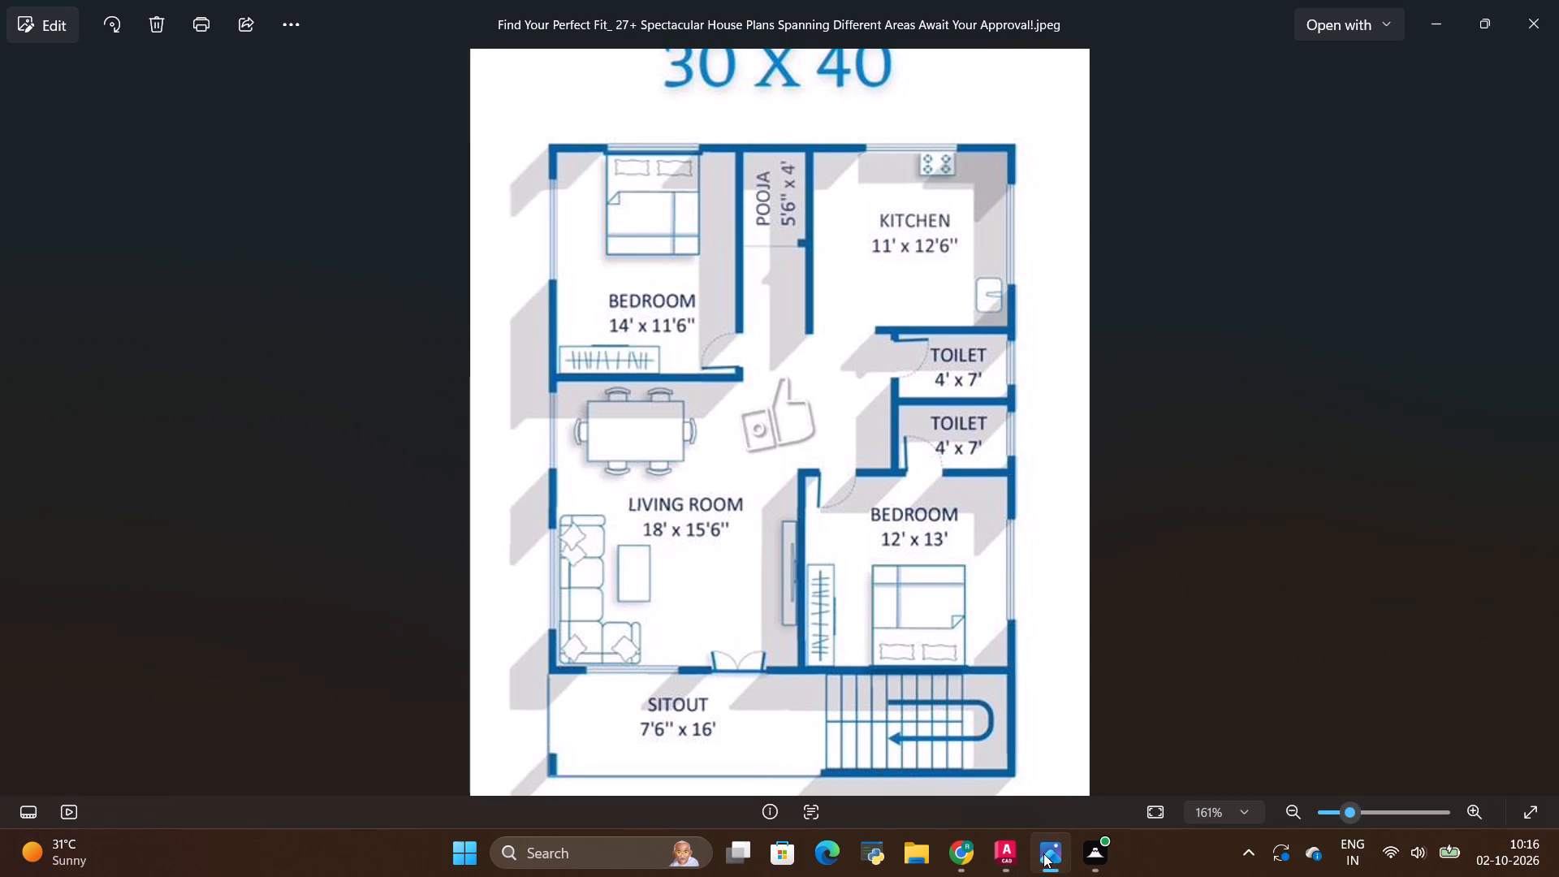
left_click(1043, 853)
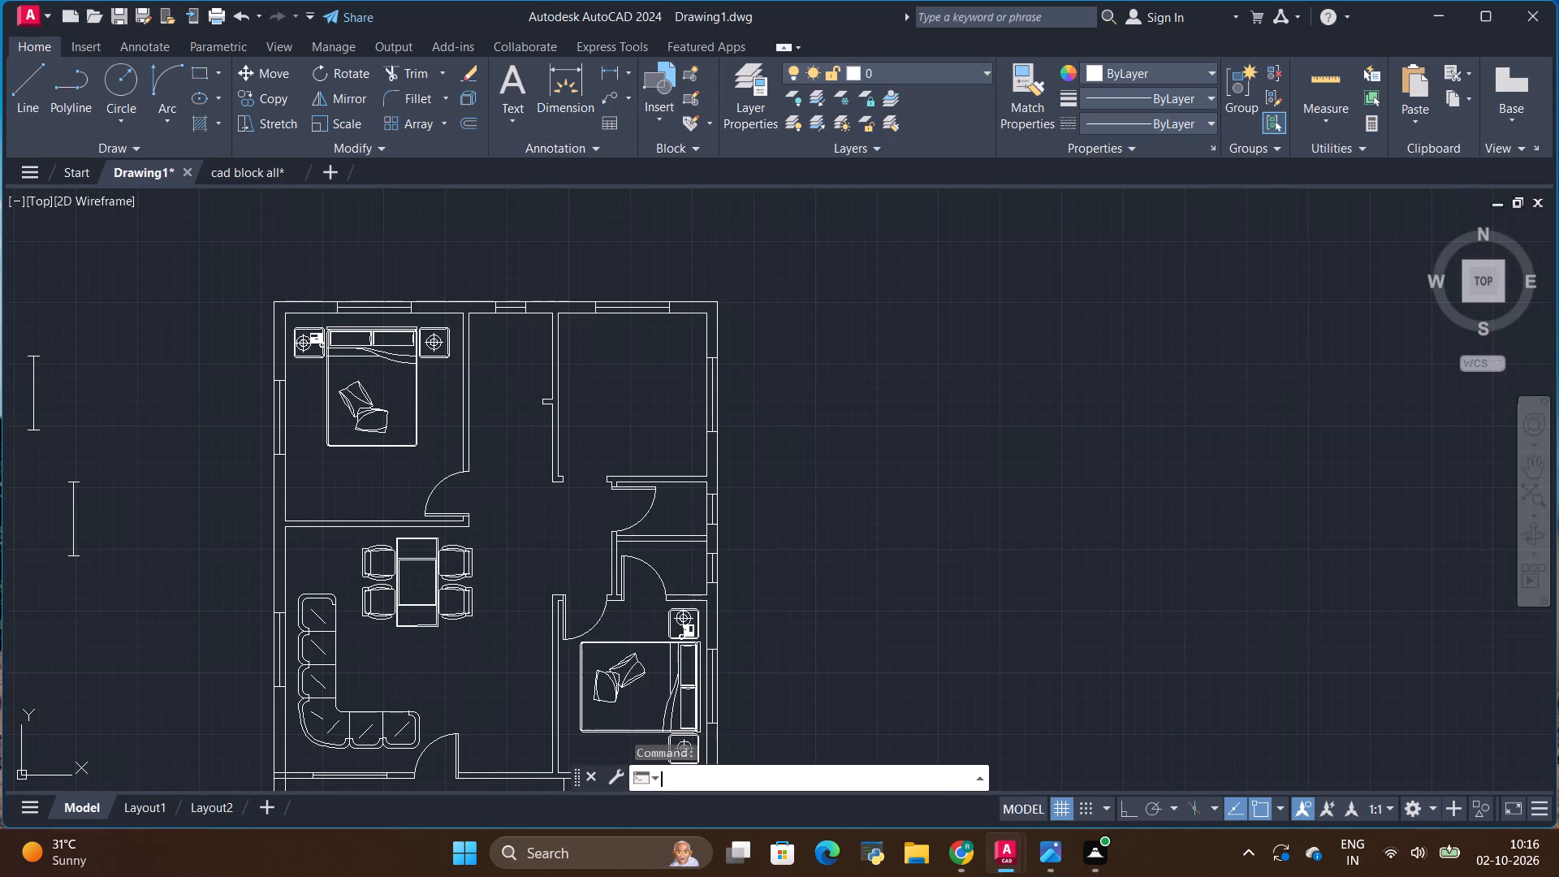
Copy the kitchen's upper inner wall line 2' downward with Ortho on to form the counter's front edge.
scroll(608, 281, "up", 2)
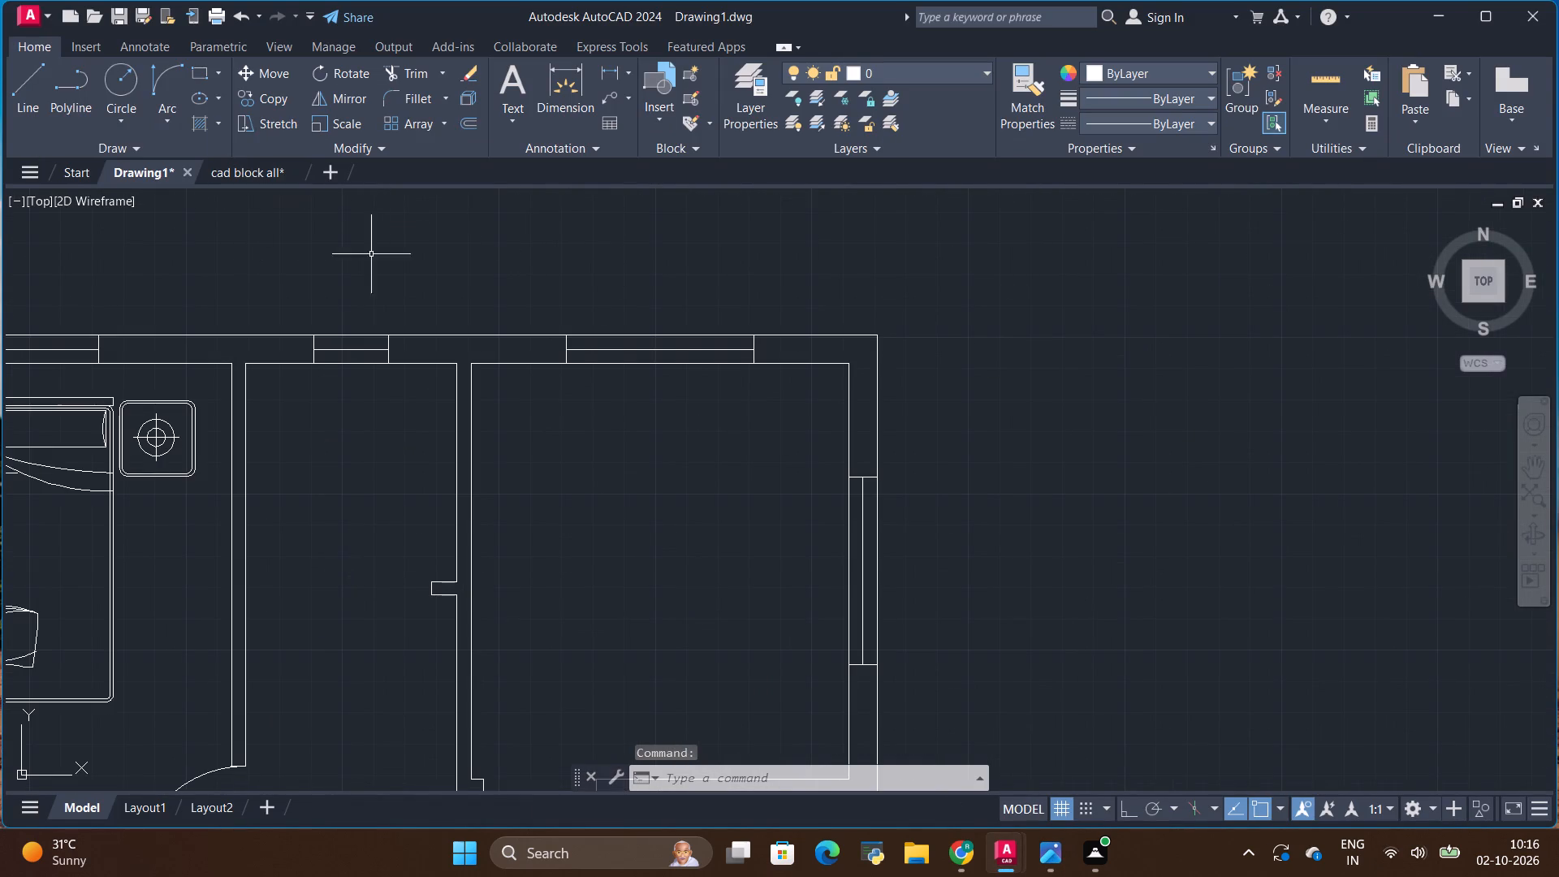
left_click(634, 361)
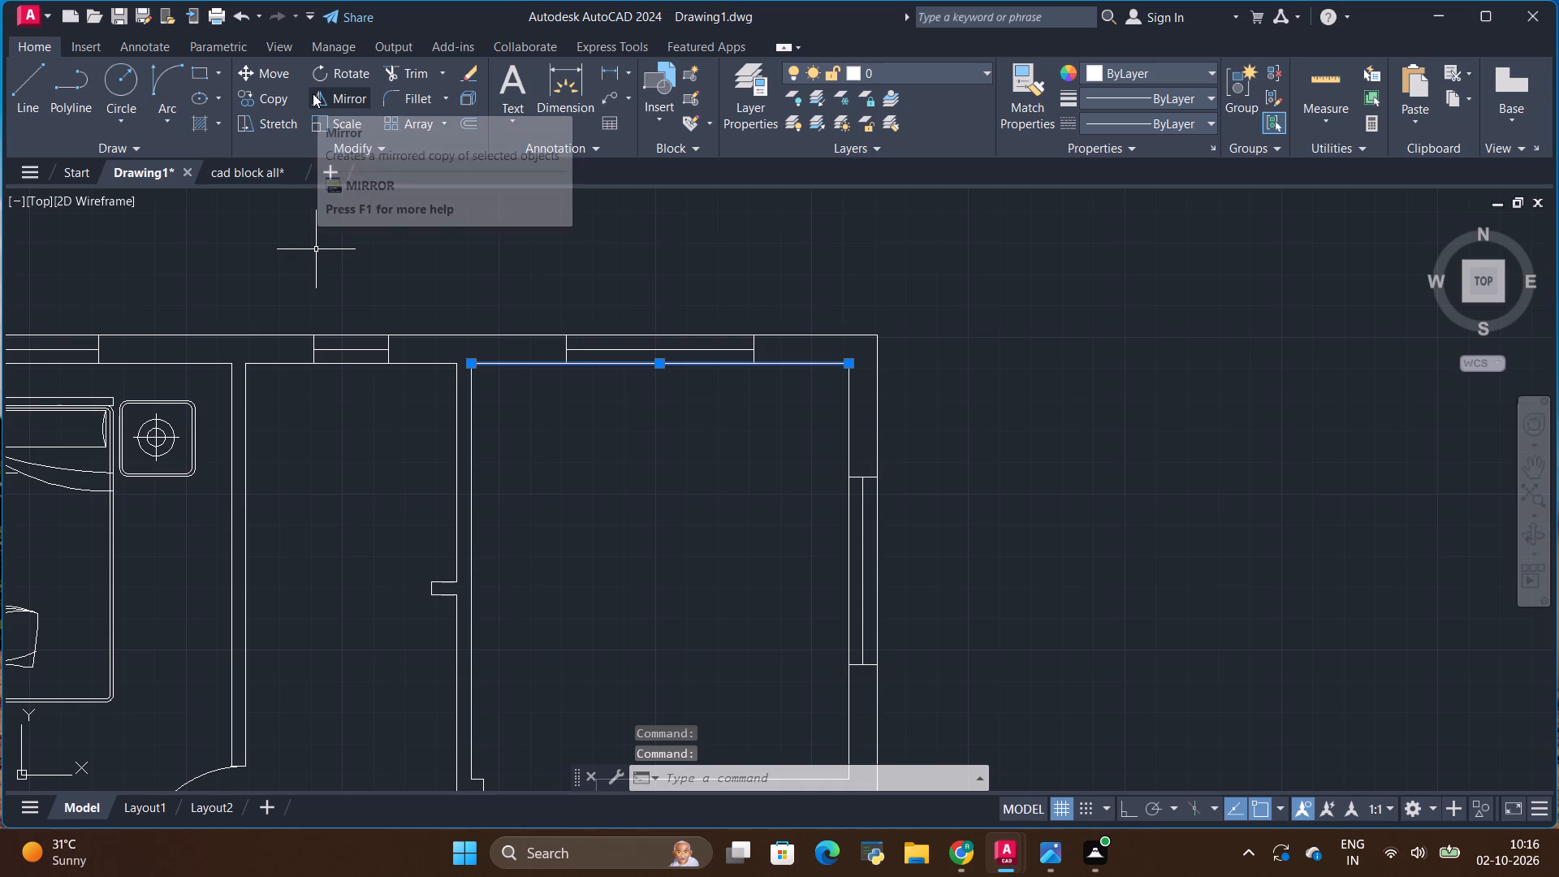
left_click(253, 96)
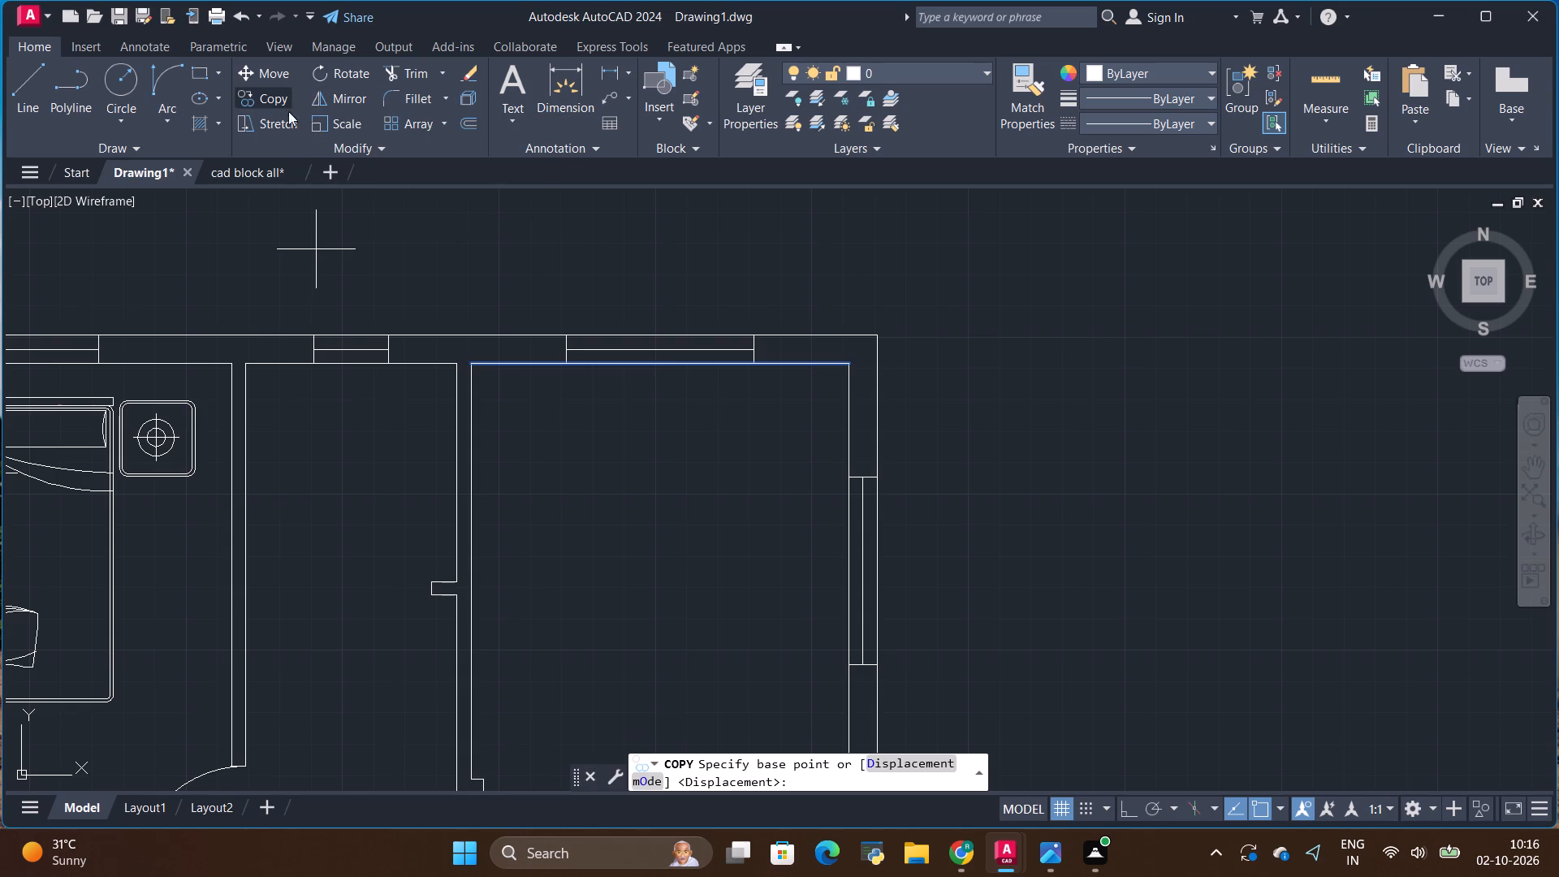
left_click(564, 369)
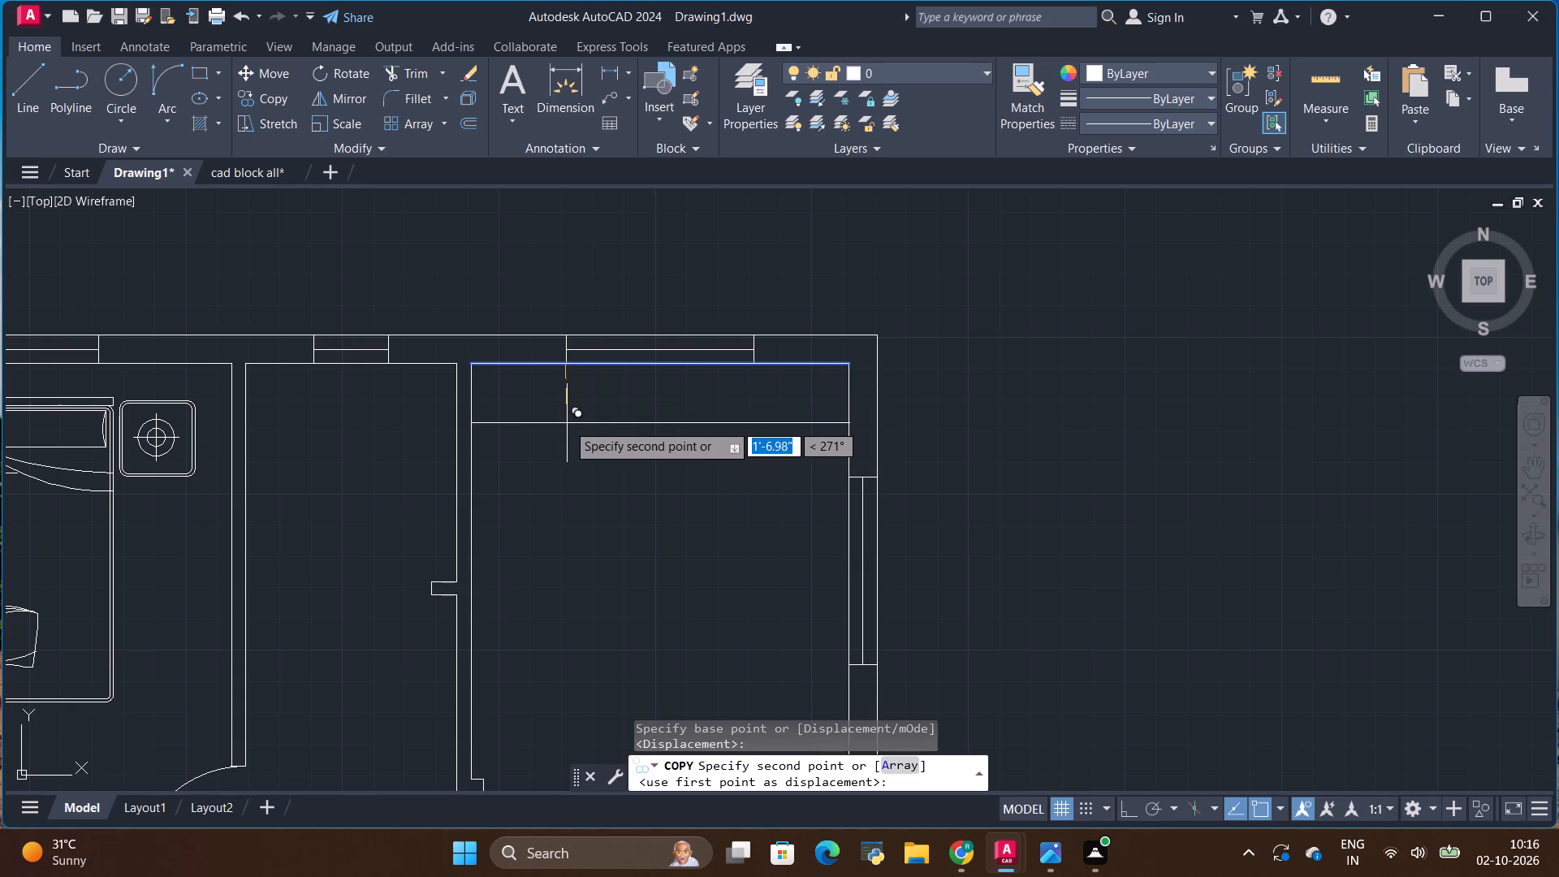
left_click(1130, 815)
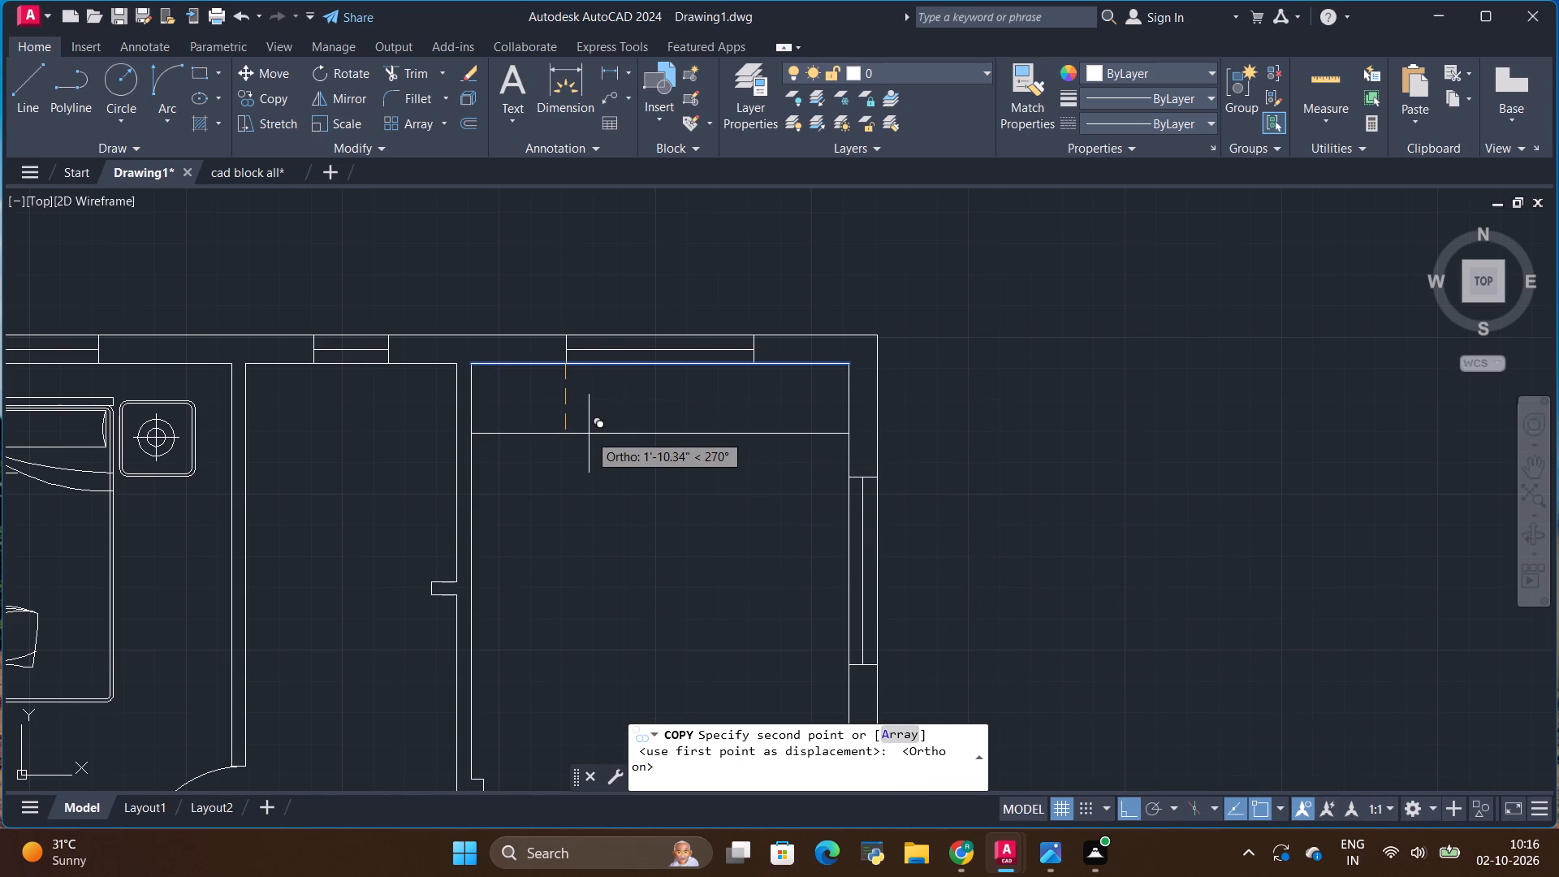
scroll(589, 434, "down", 1)
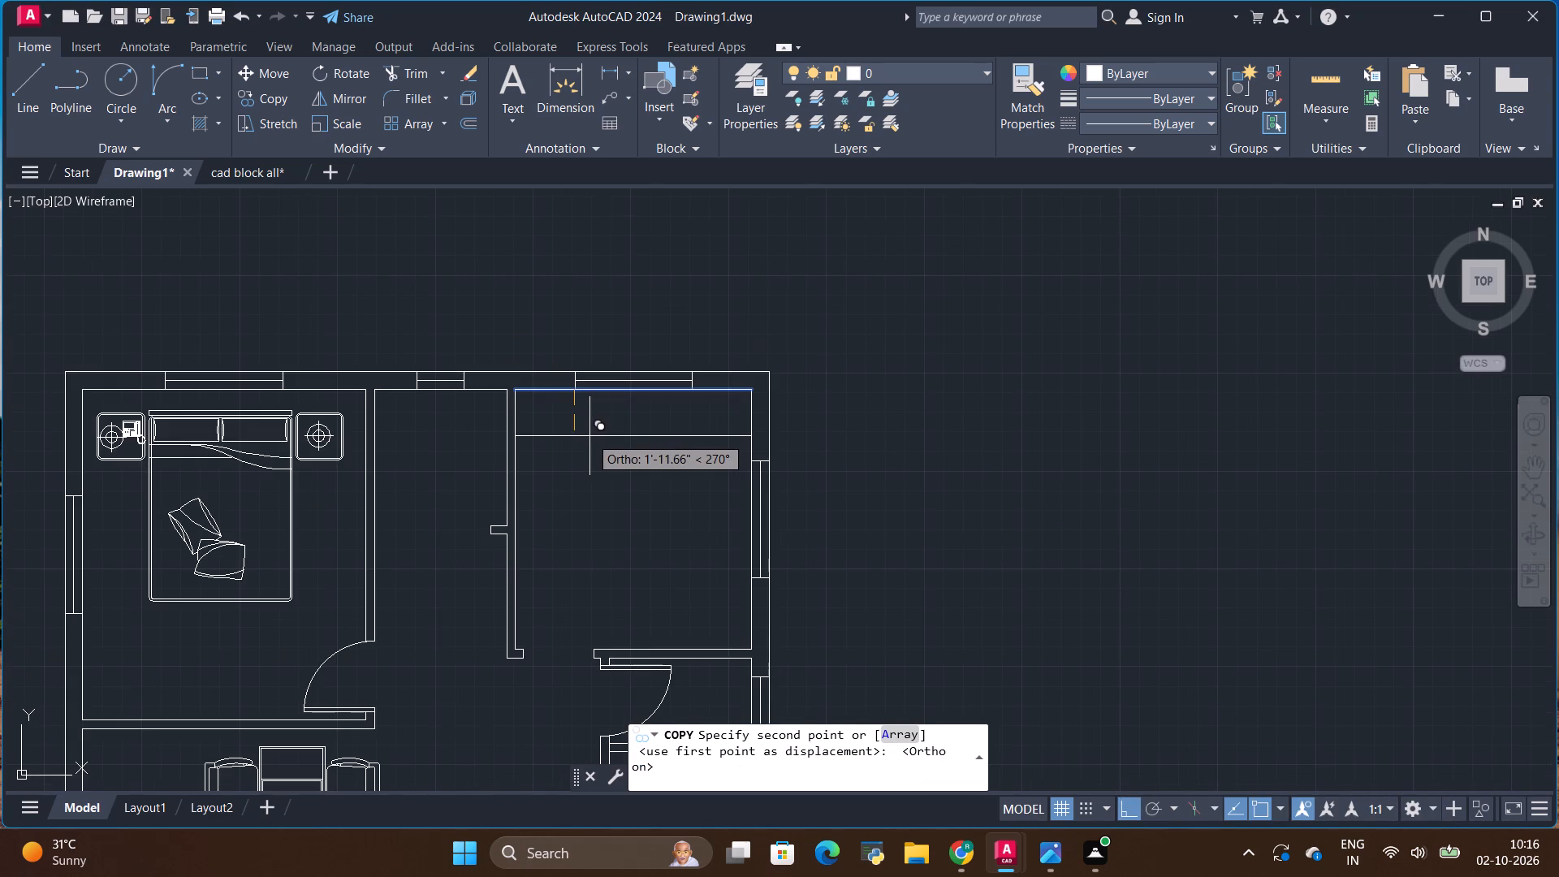
key("BackSpace")
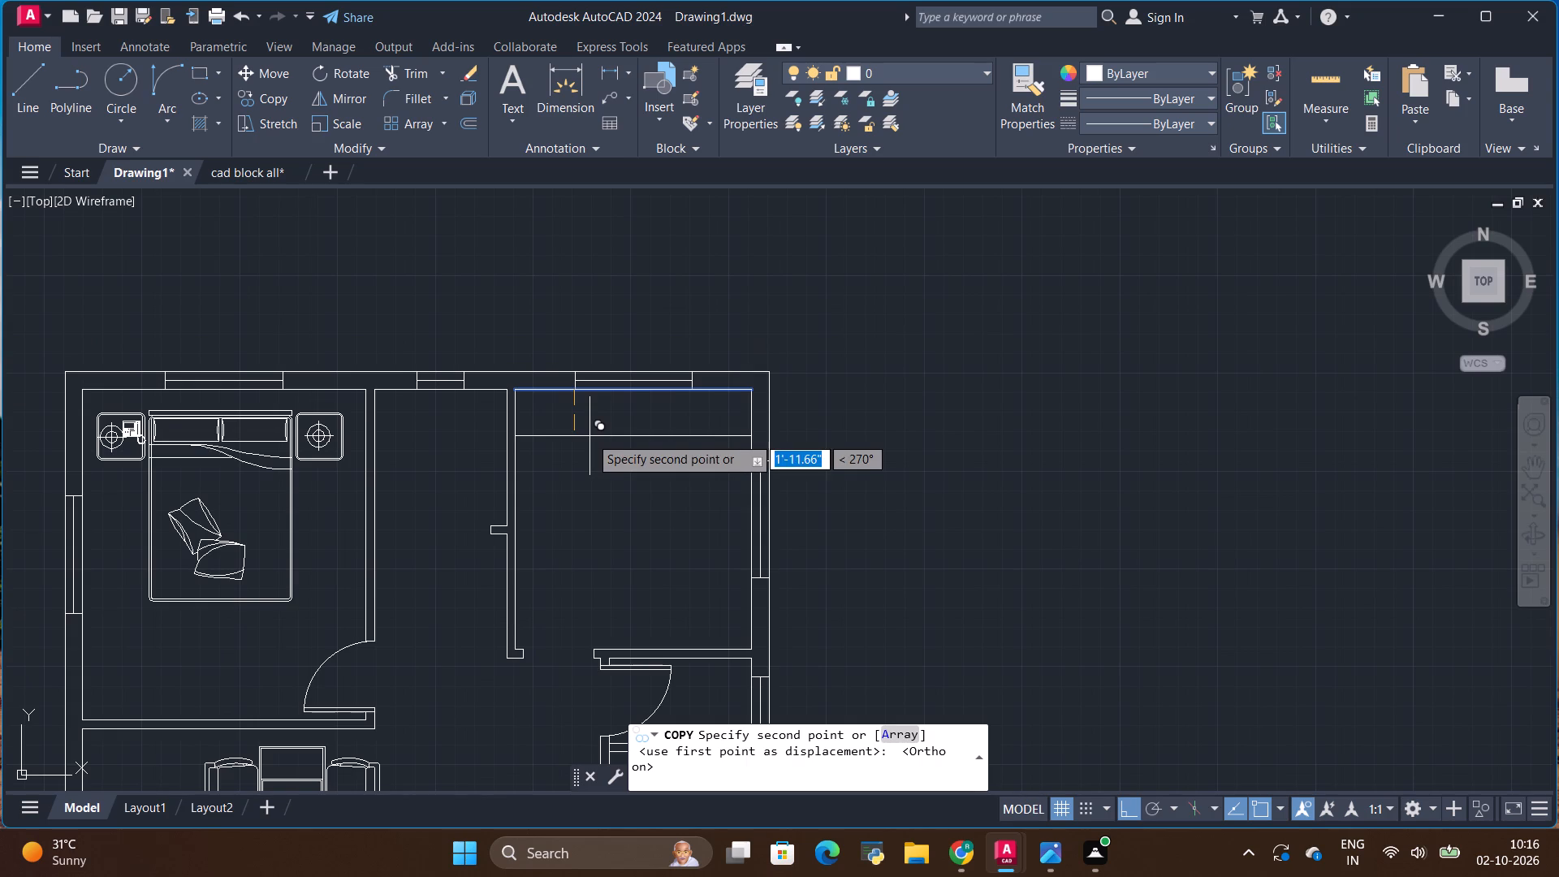
type("2'")
key("Return")
key("Escape")
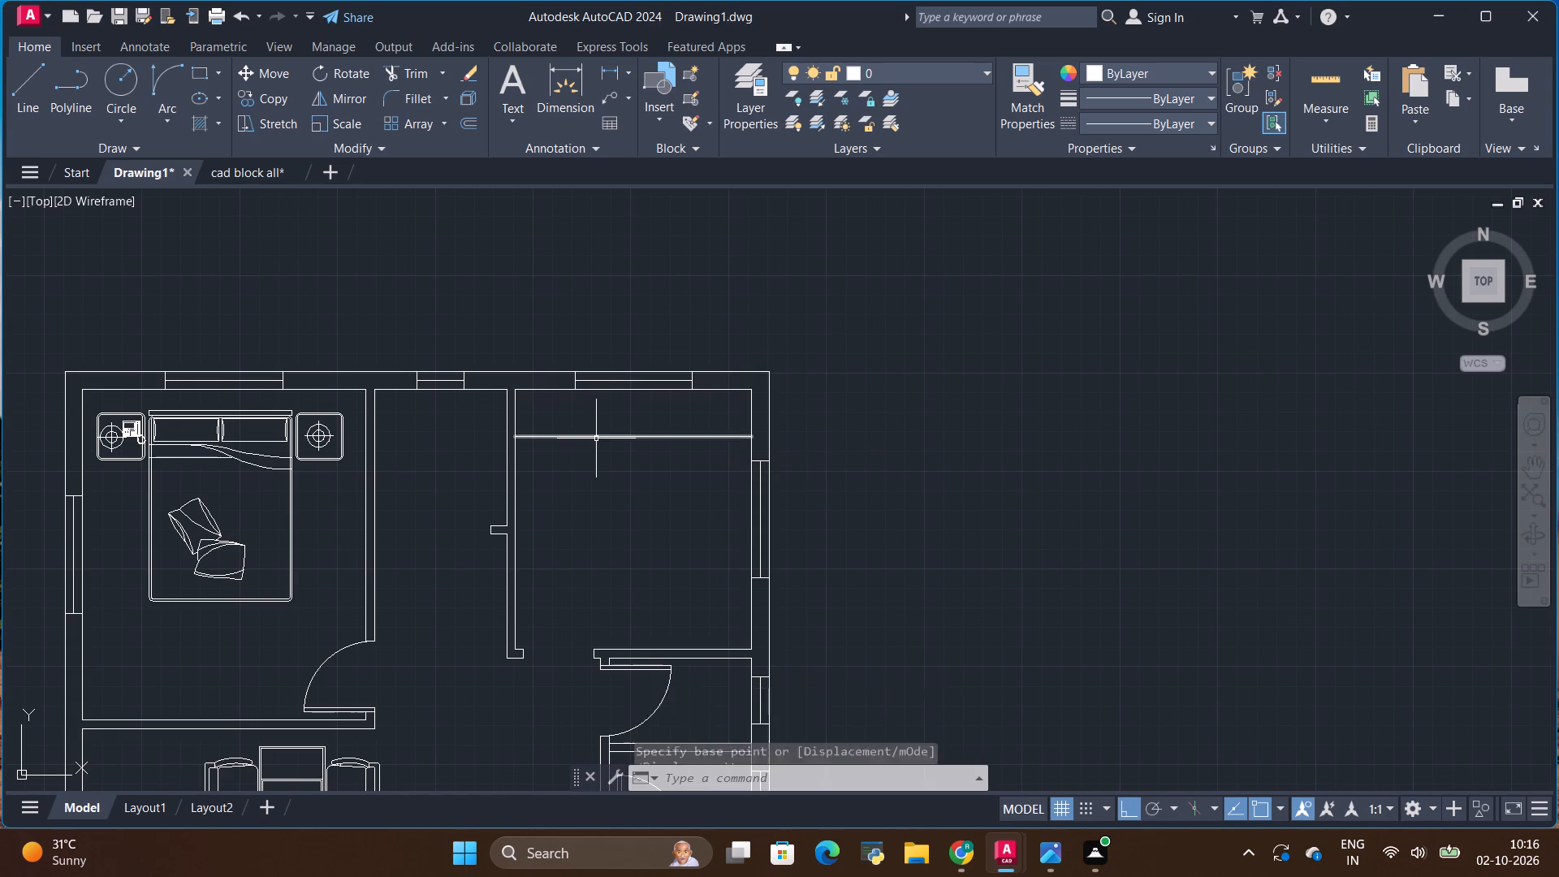
Copy the kitchen's right inner wall line 2' to the left as the side counter's front edge.
left_click(752, 410)
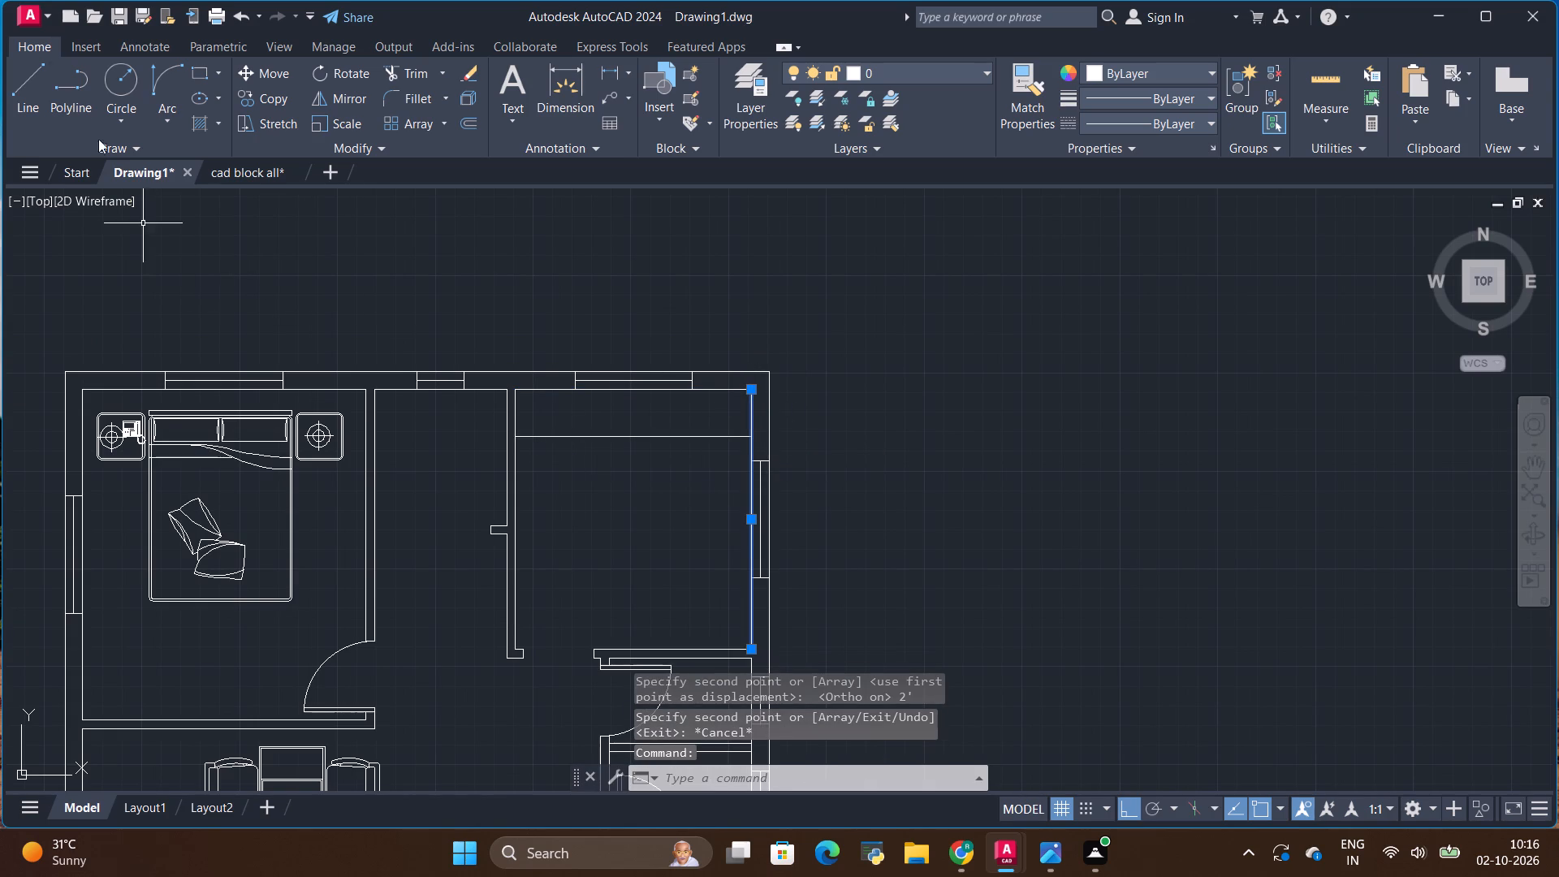
left_click(267, 97)
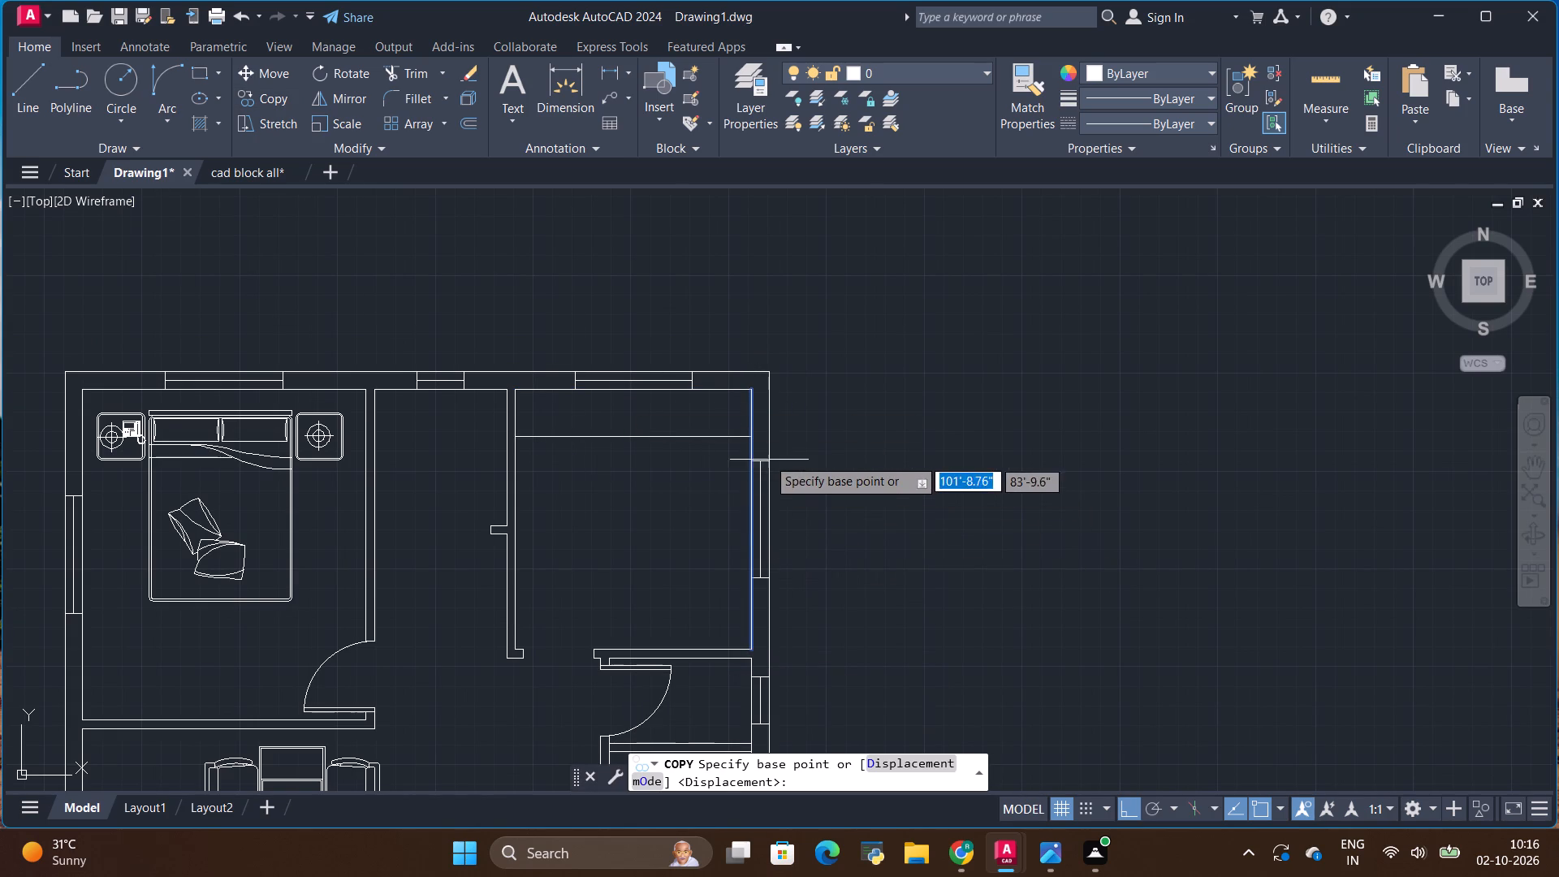
left_click(756, 438)
key("BackSpace")
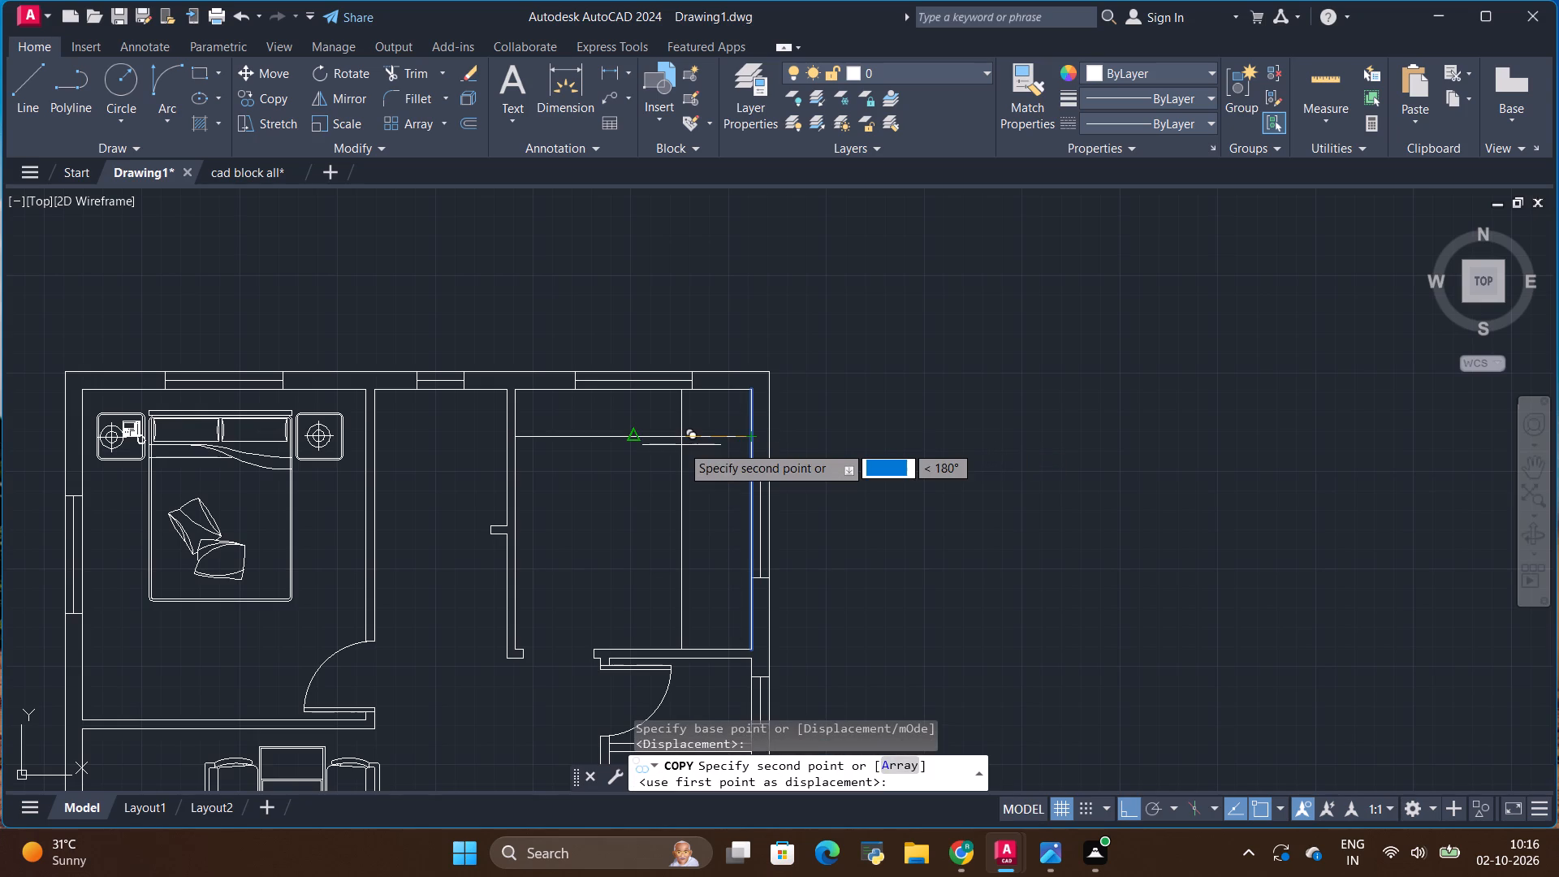
type("2'")
key("Return")
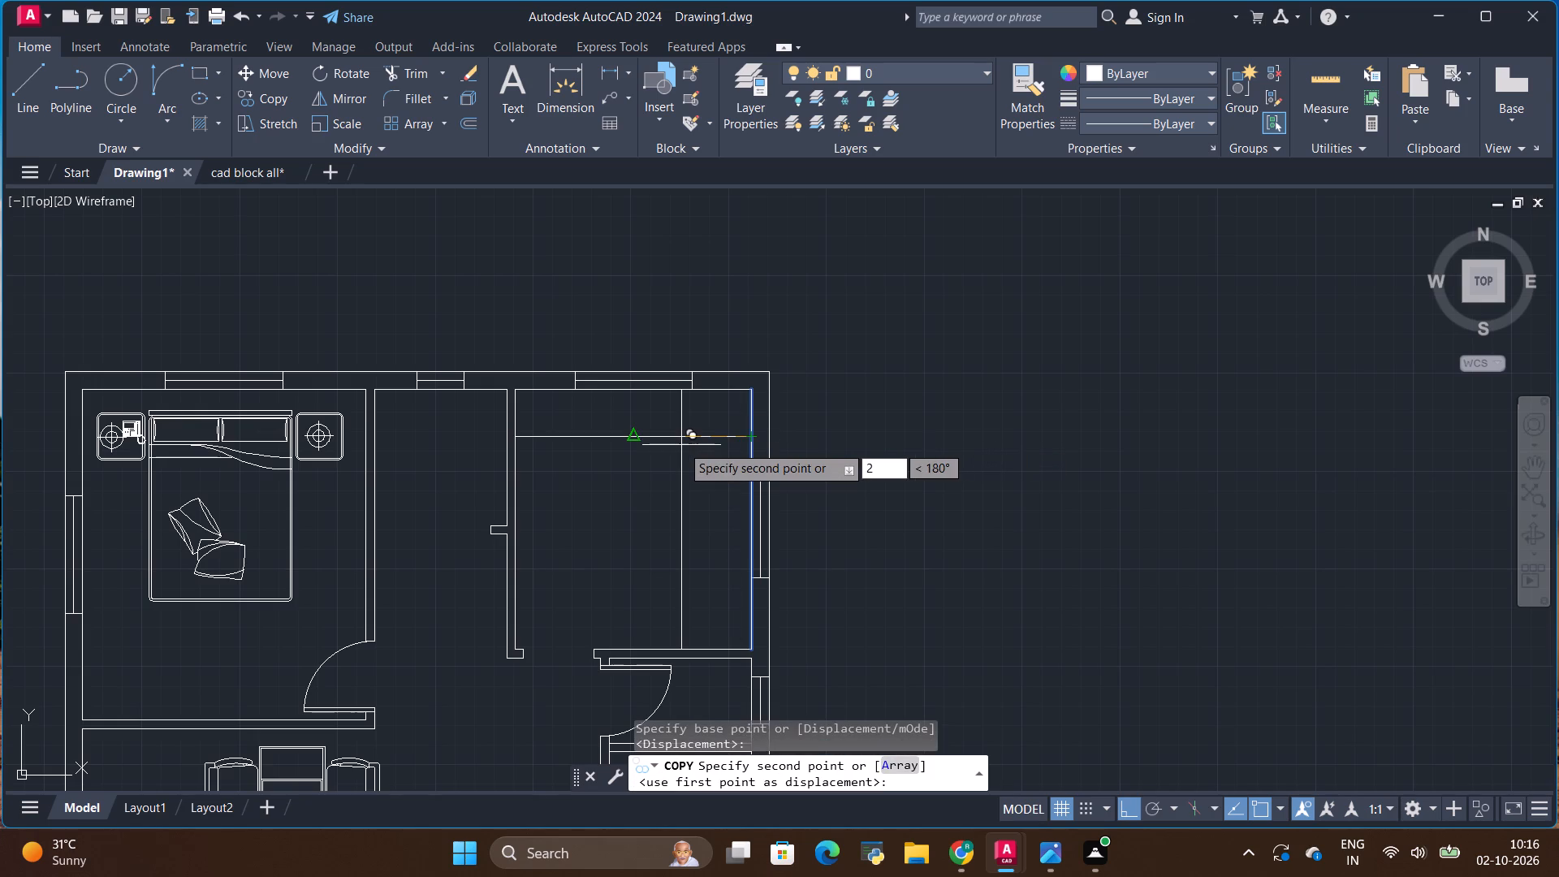
key("Escape")
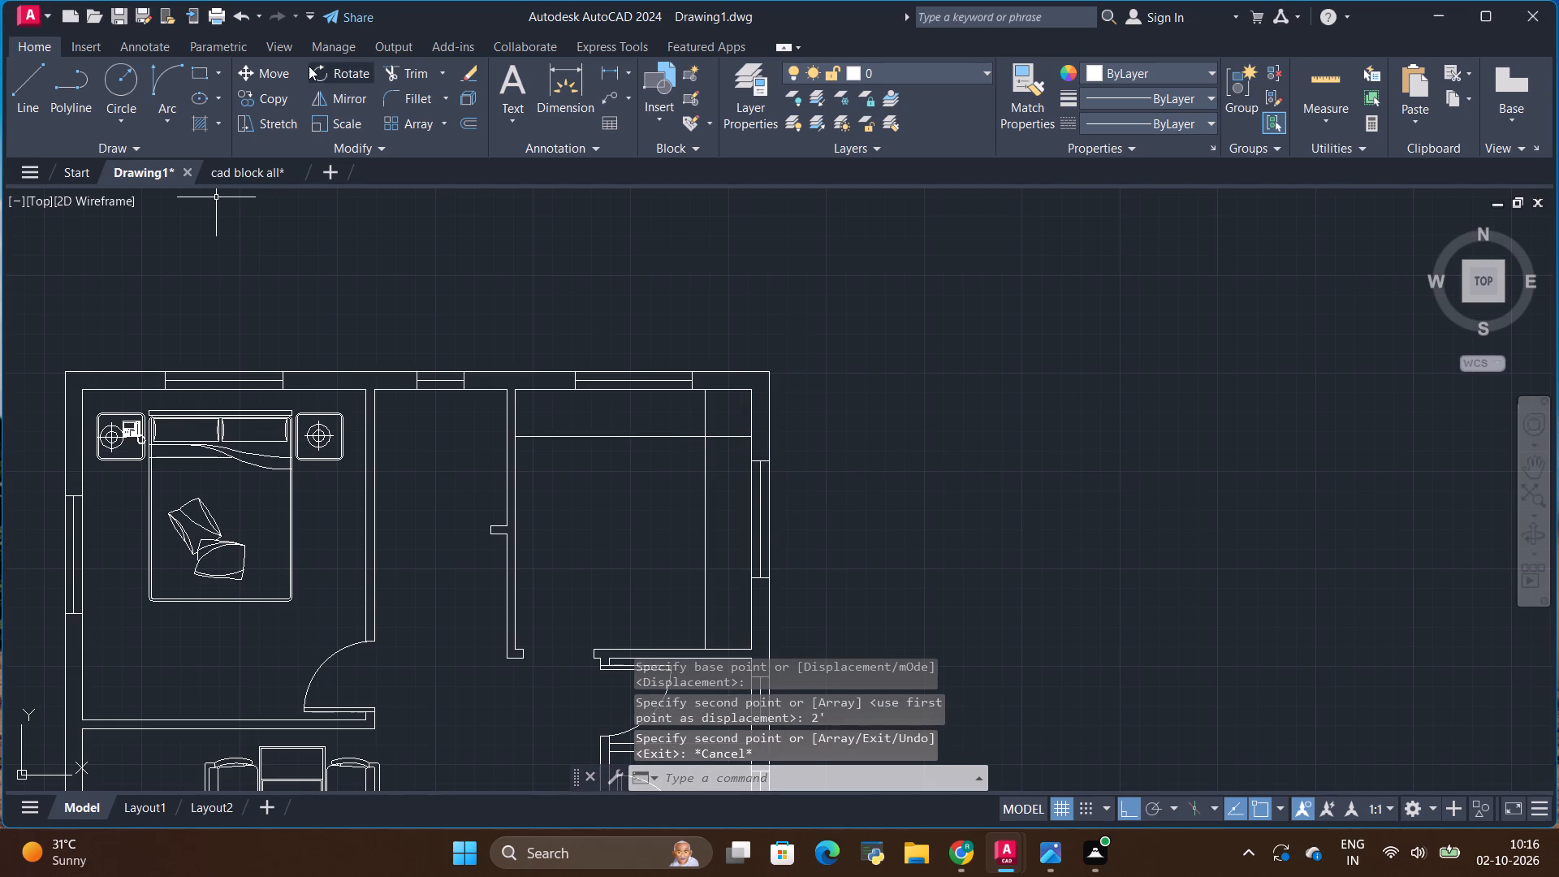
Trim the two counter lines beyond their crossing to leave a clean inner corner for the L-shaped kitchen counter.
left_click(412, 76)
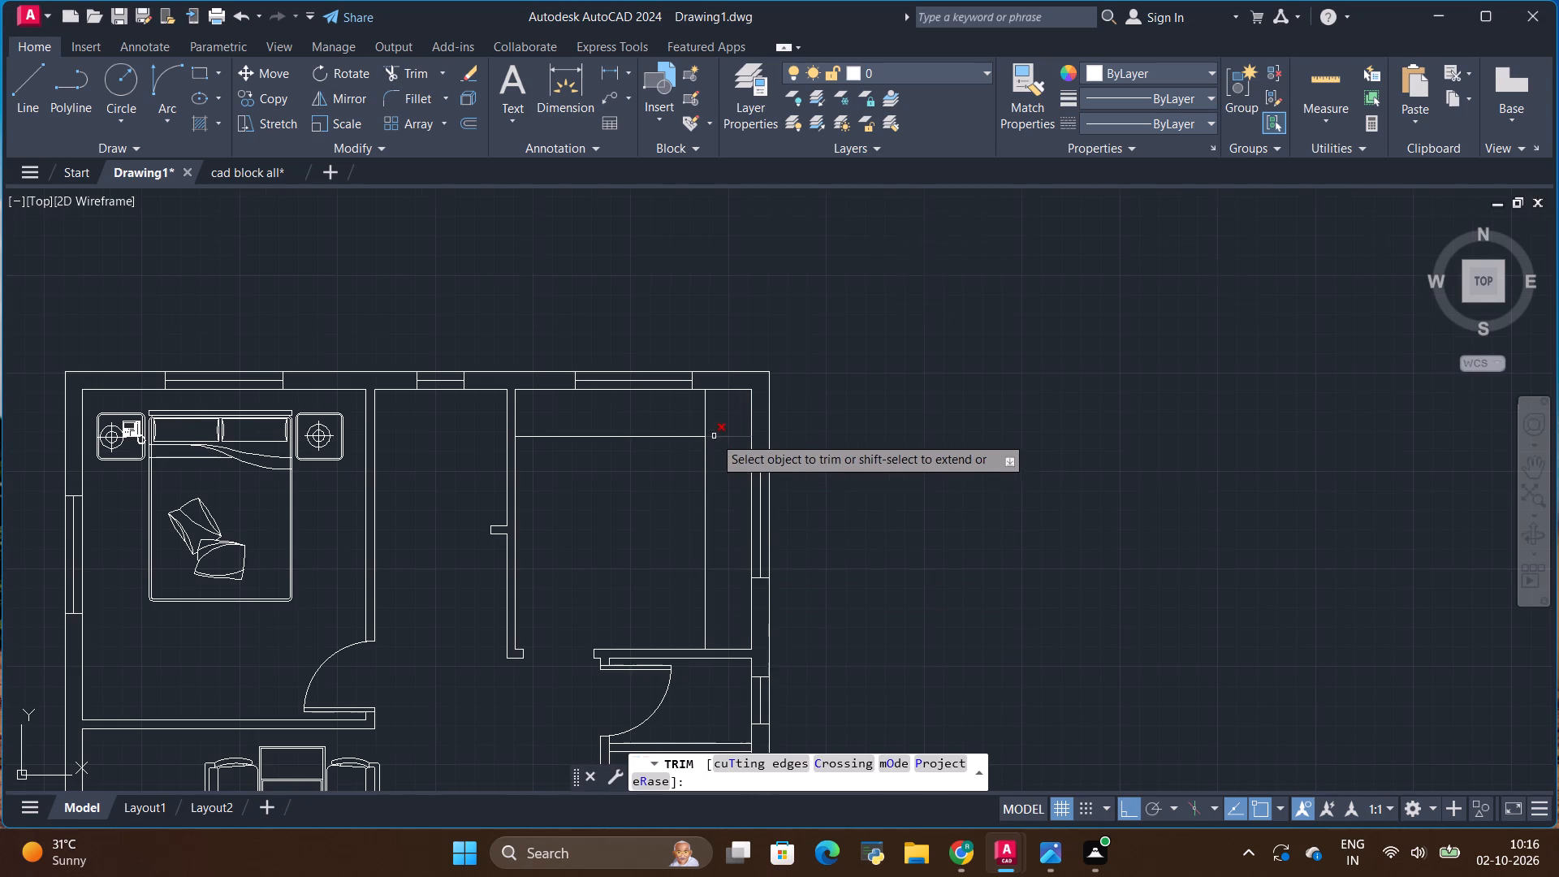
scroll(714, 436, "up", 1)
left_click_drag(689, 419, 722, 475)
scroll(729, 448, "down", 2)
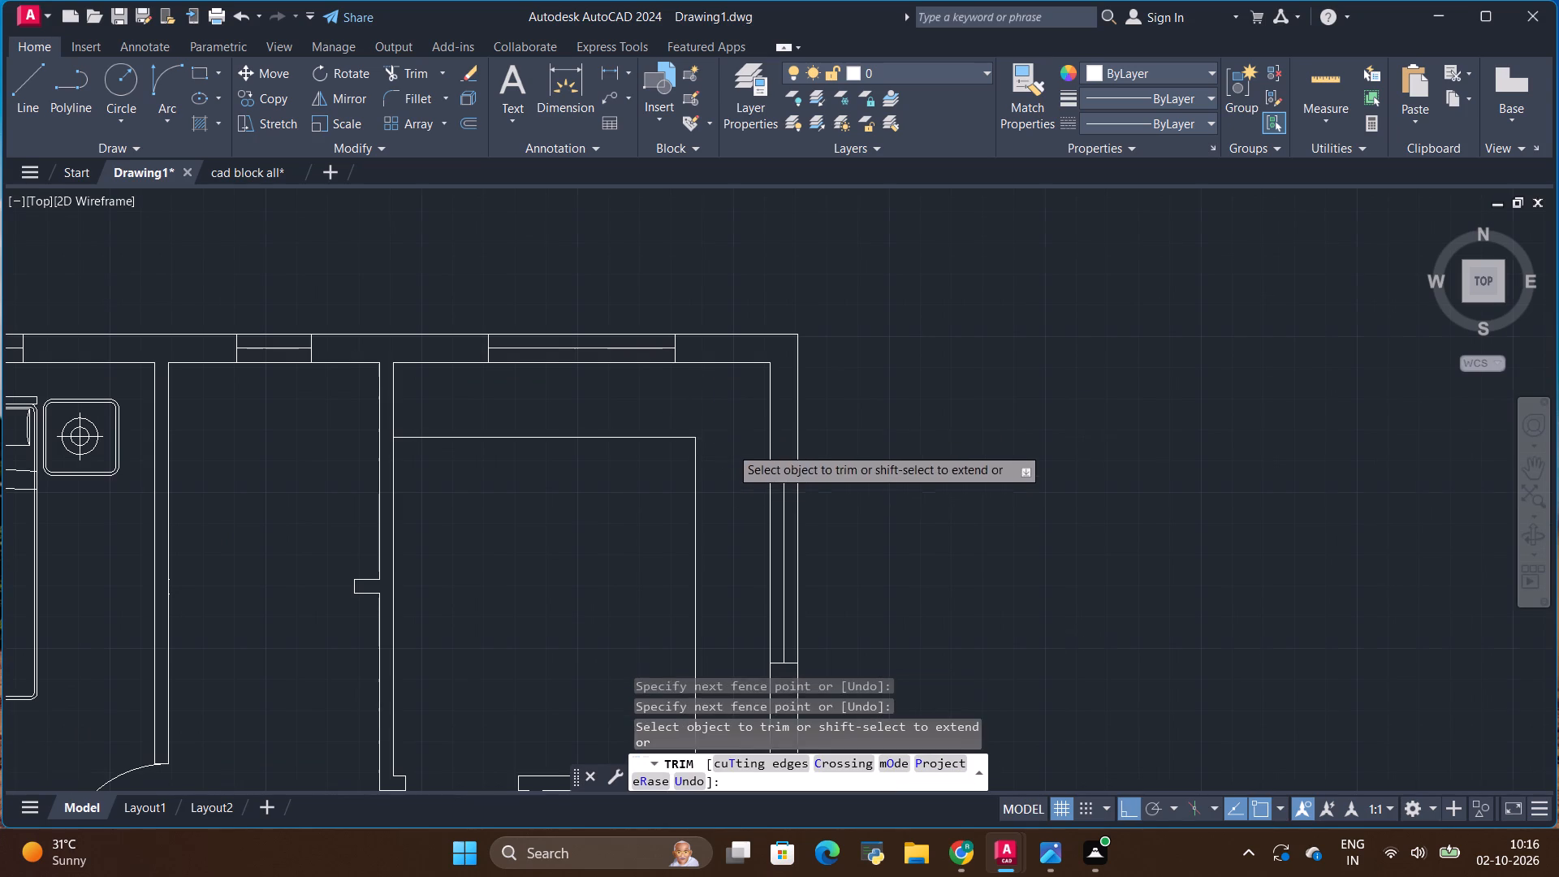
scroll(730, 444, "down", 1)
scroll(645, 555, "up", 2)
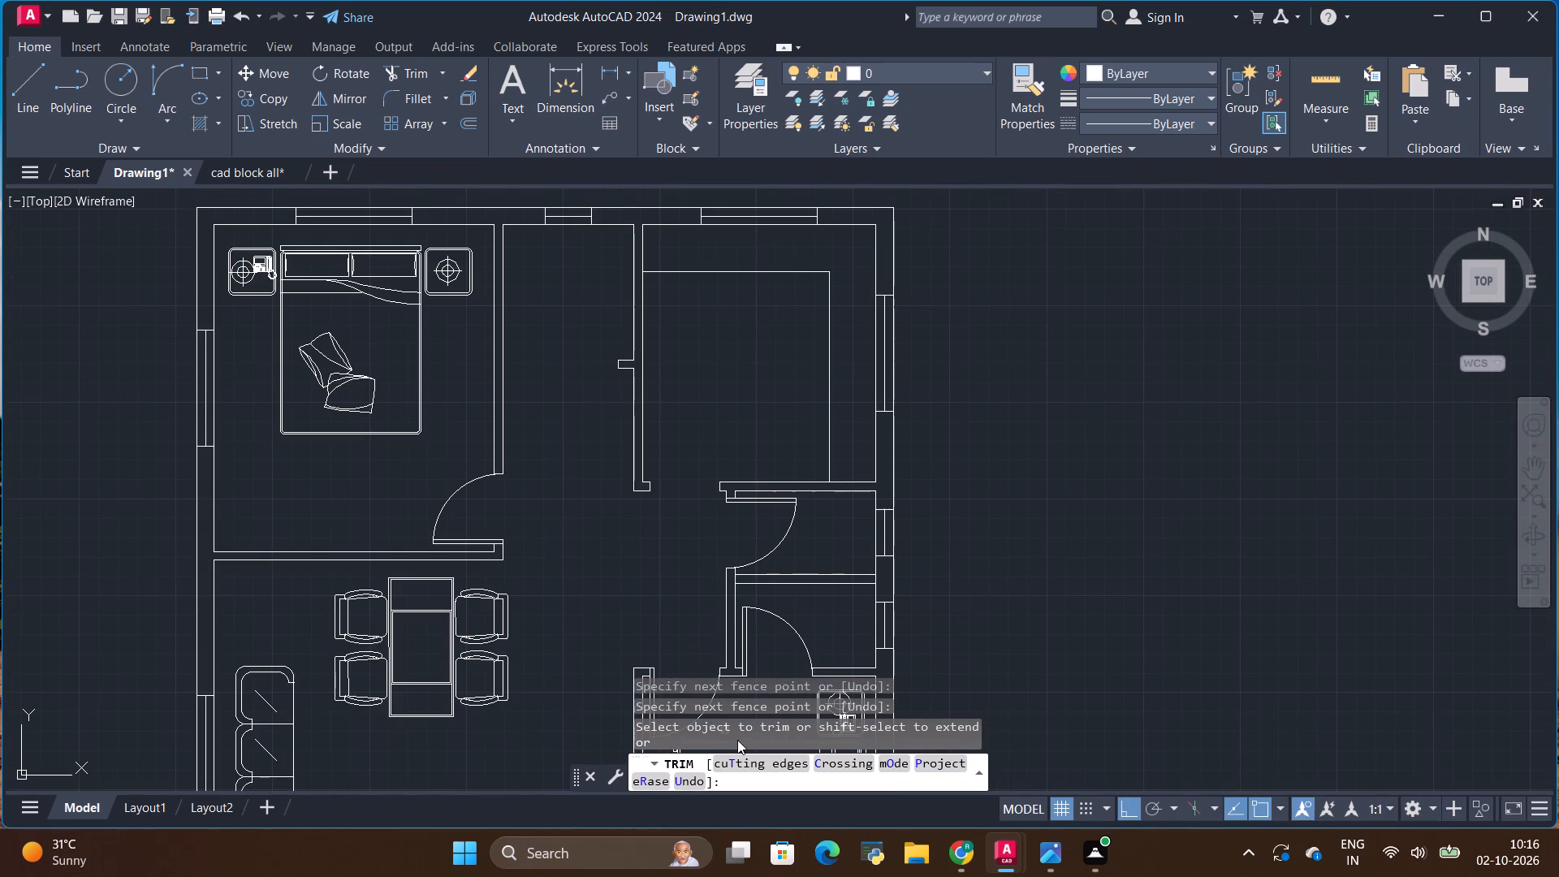
key("space")
scroll(1015, 455, "down", 1)
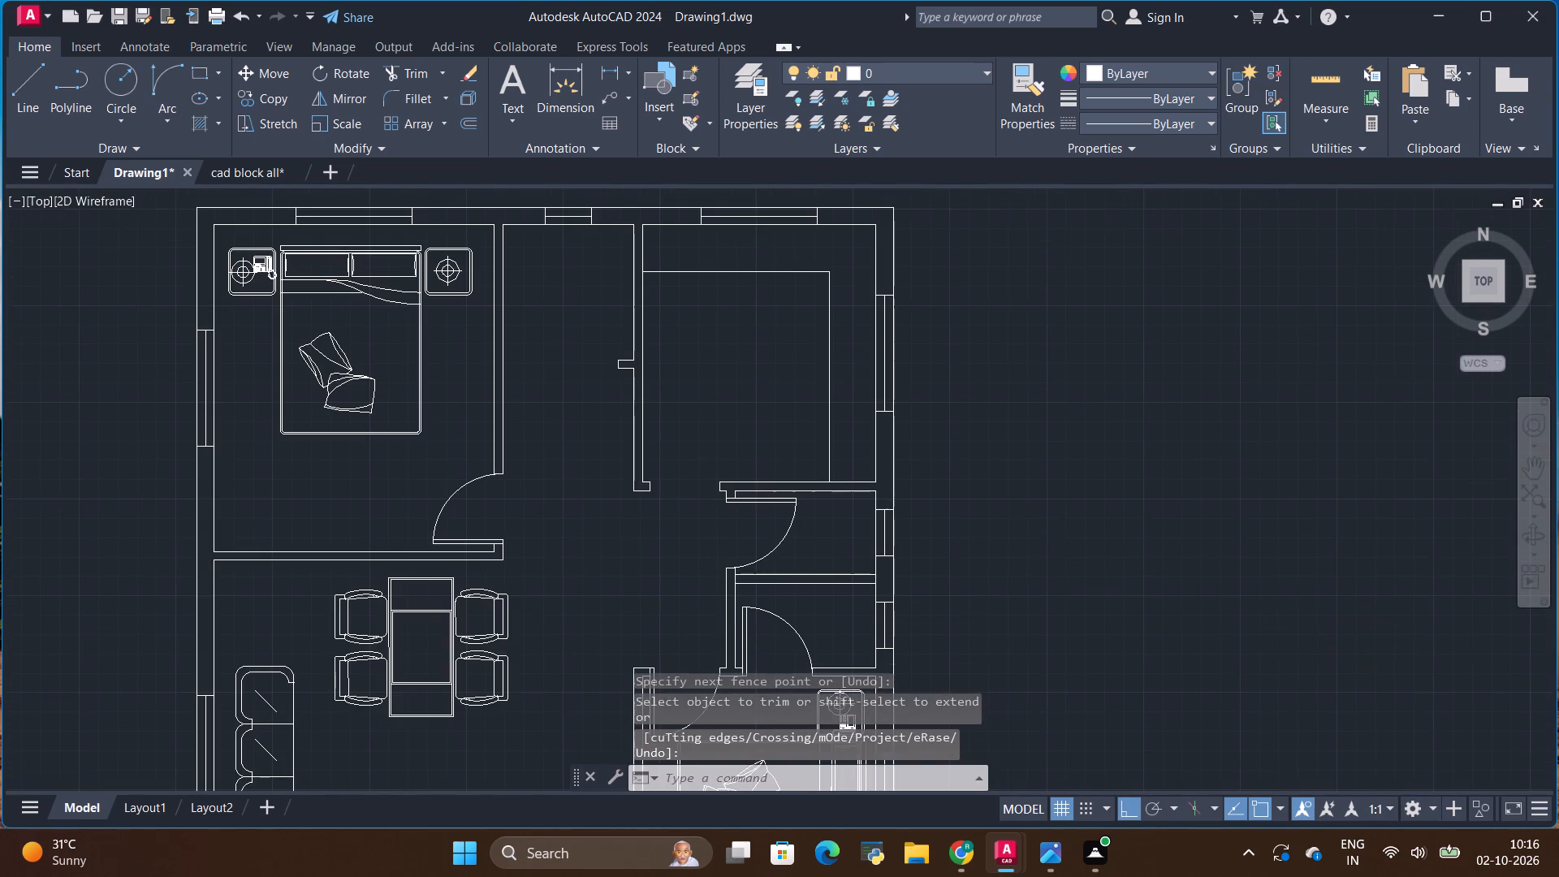
In the cad block all drawing, copy the toilet block with the oval bowl and tapered sides from the top row of toilets.
scroll(960, 391, "down", 1)
scroll(934, 455, "up", 2)
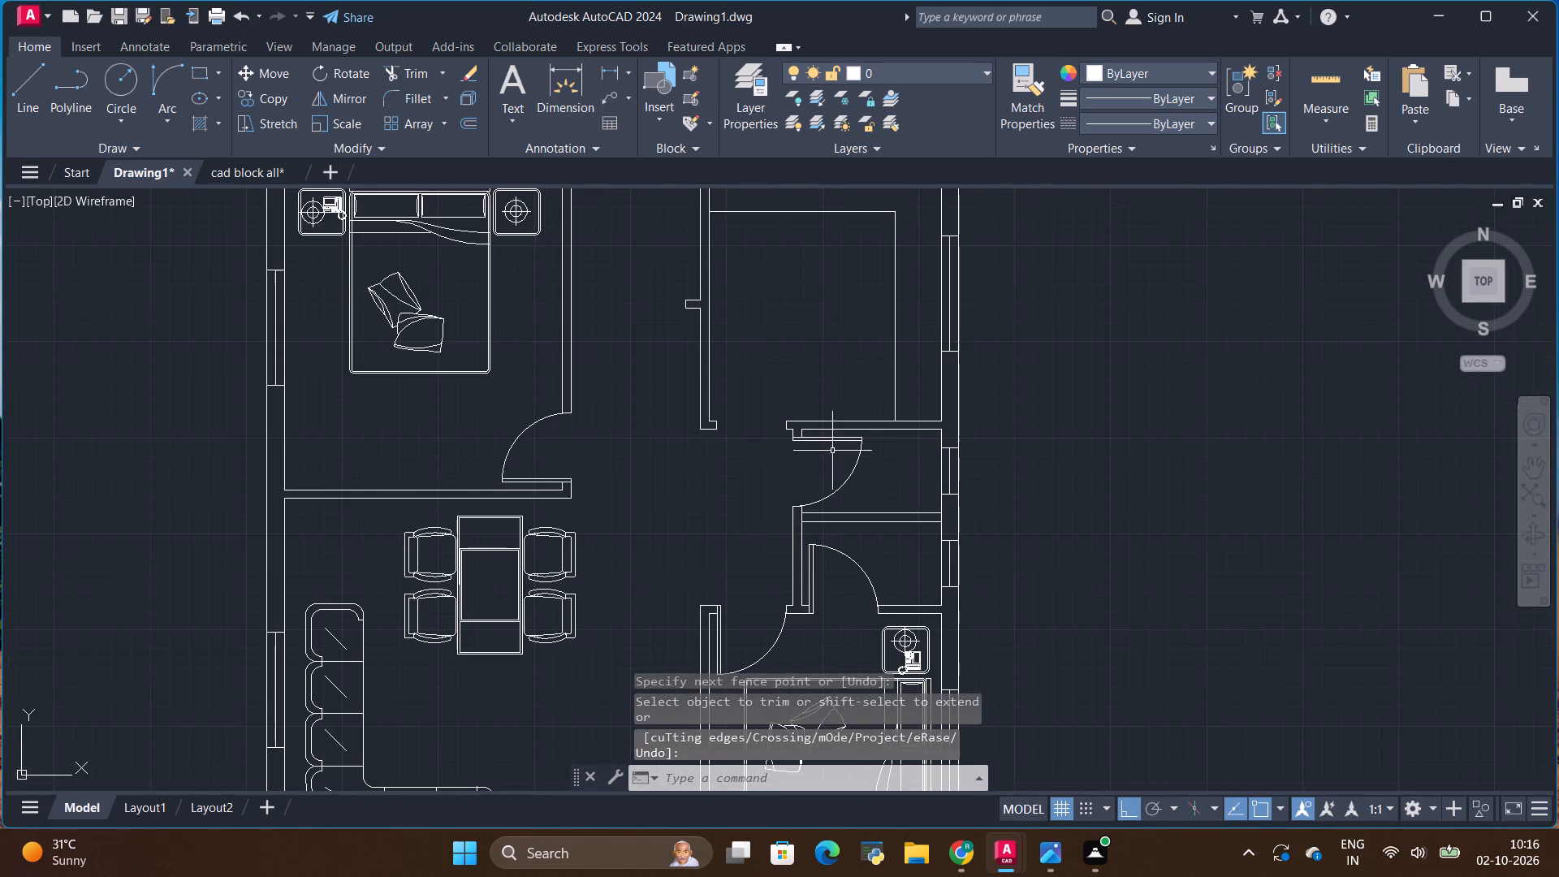
left_click(239, 176)
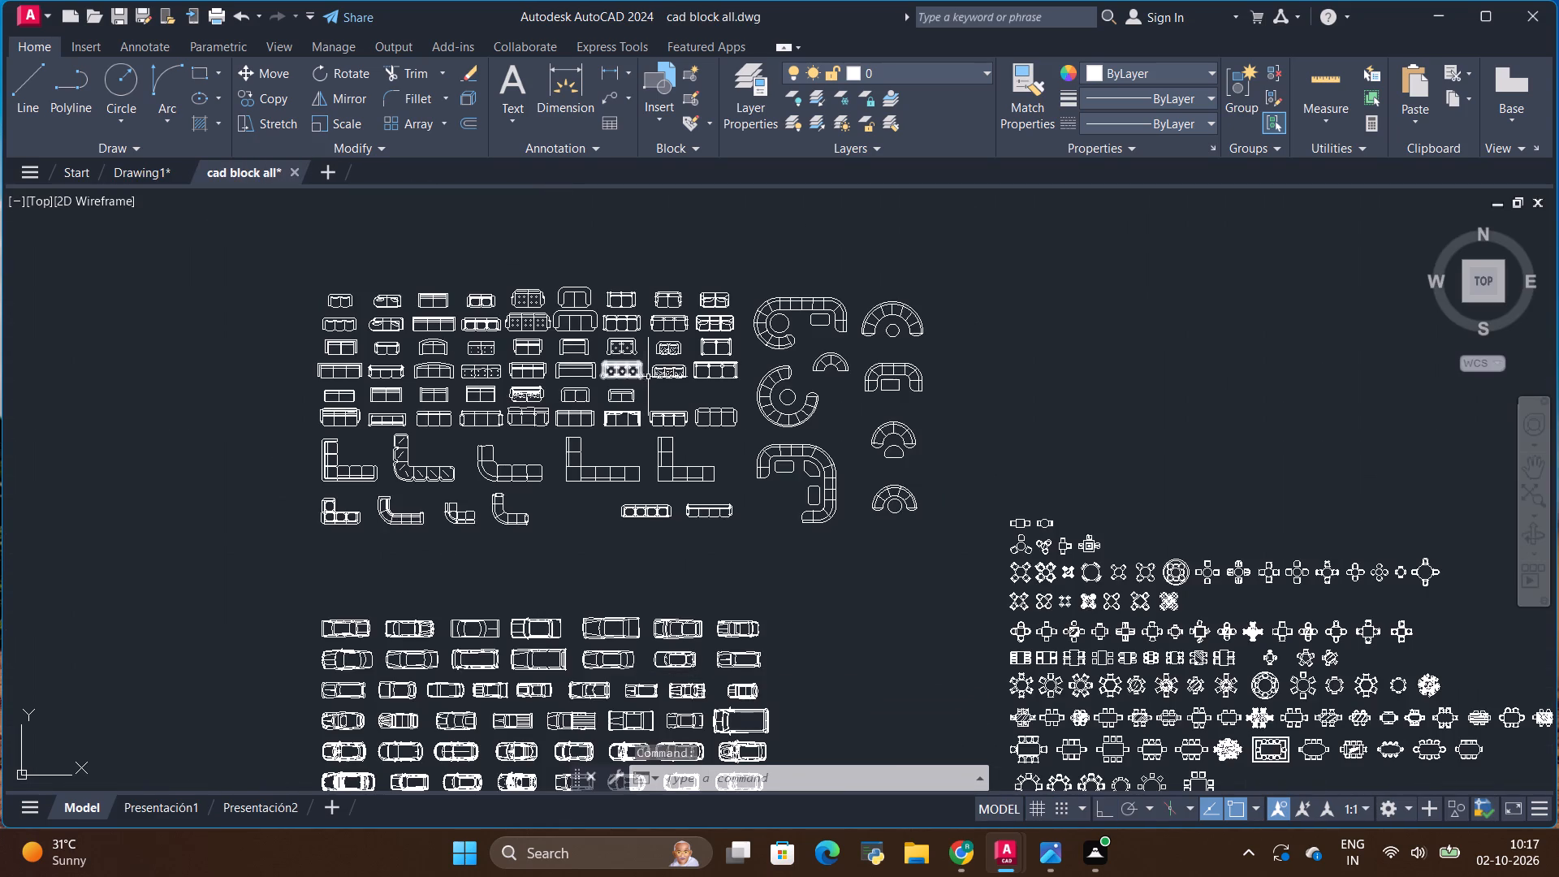
scroll(569, 272, "down", 2)
scroll(862, 384, "up", 3)
scroll(663, 427, "down", 2)
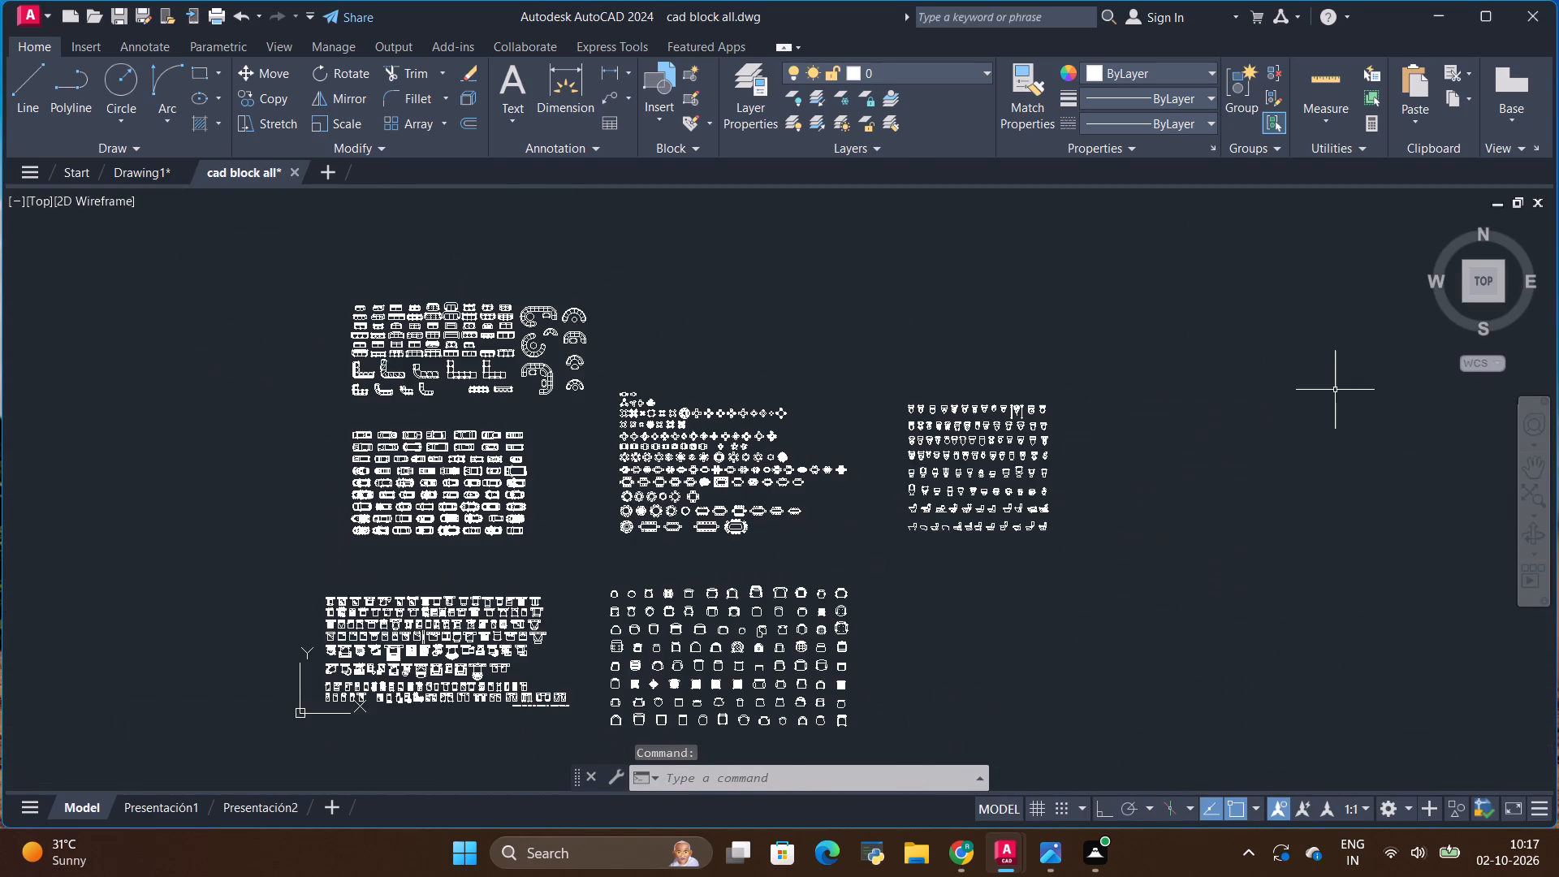
scroll(1101, 419, "up", 2)
scroll(832, 361, "up", 2)
scroll(1037, 436, "up", 1)
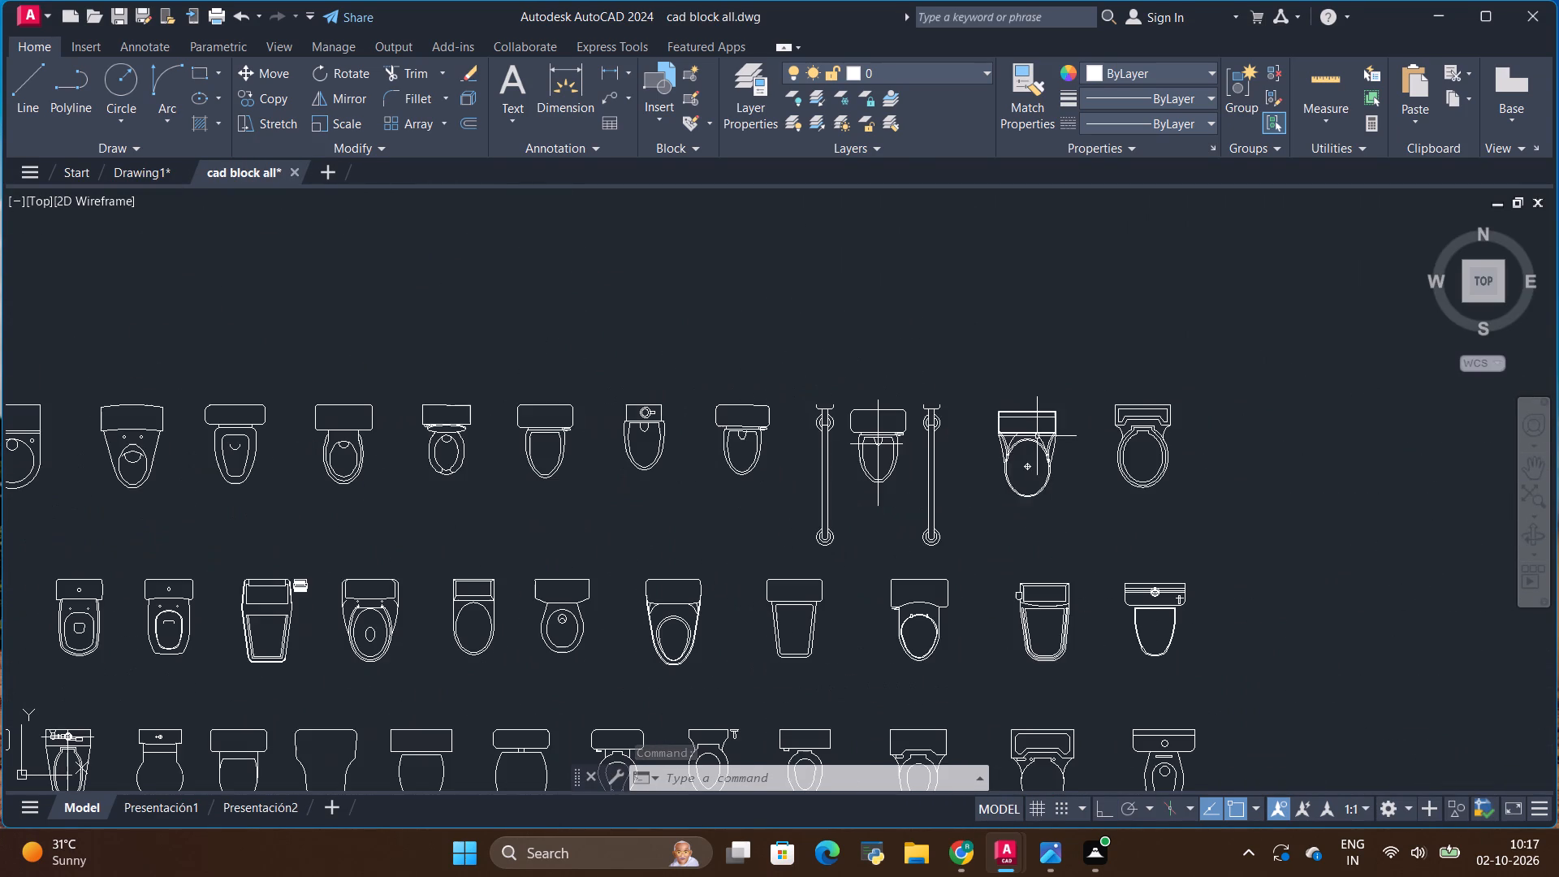
left_click(1032, 441)
key("ctrl+c")
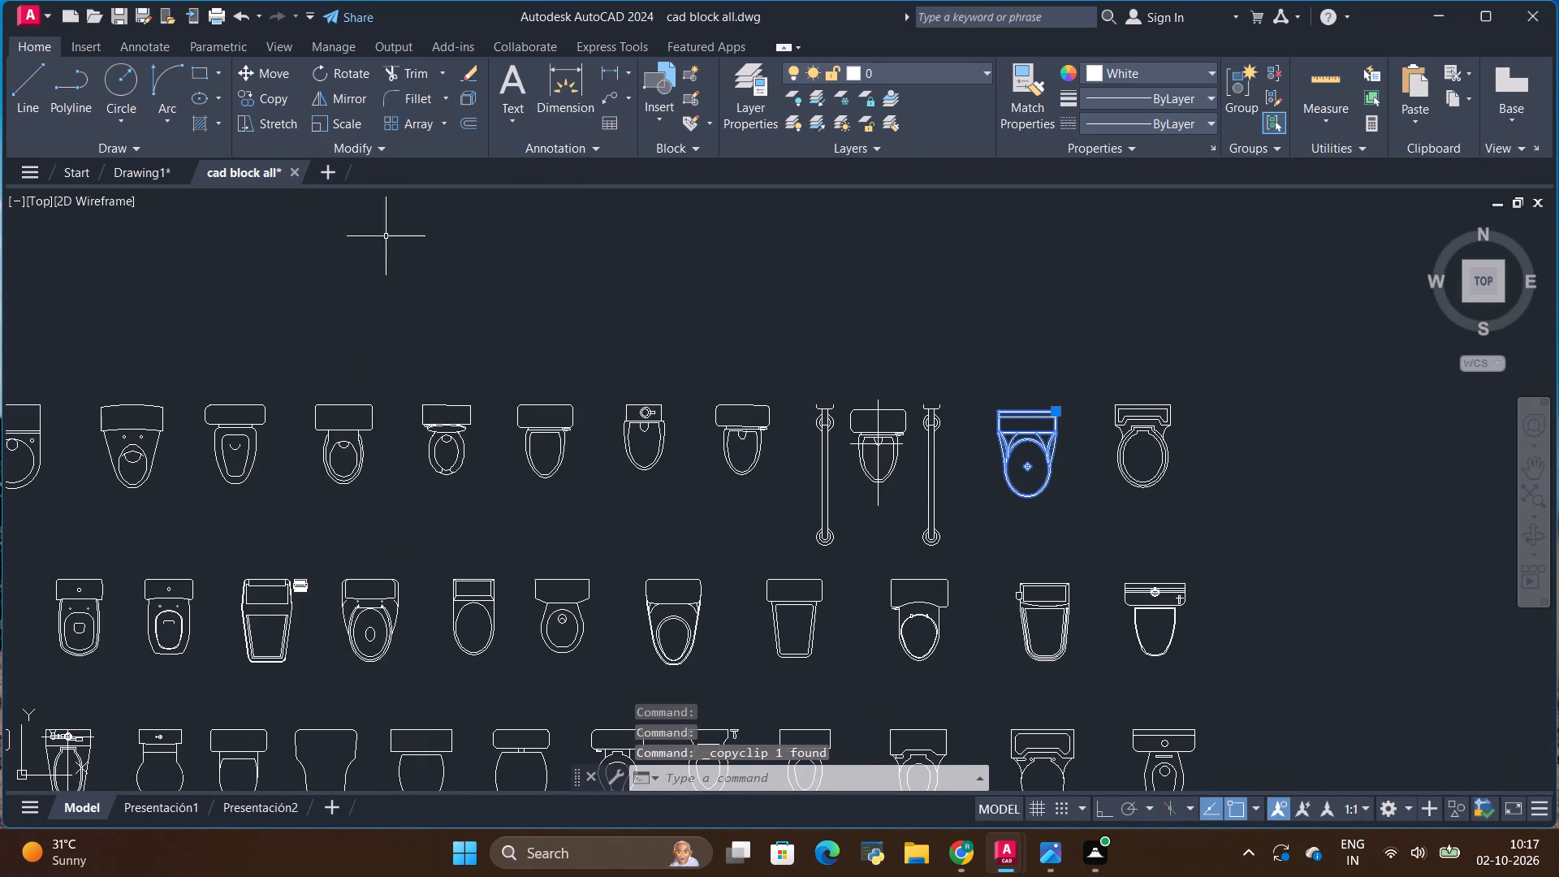
Paste the copied toilet block into Drawing1 in the empty space beside the floor plan.
left_click(125, 175)
scroll(461, 452, "down", 2)
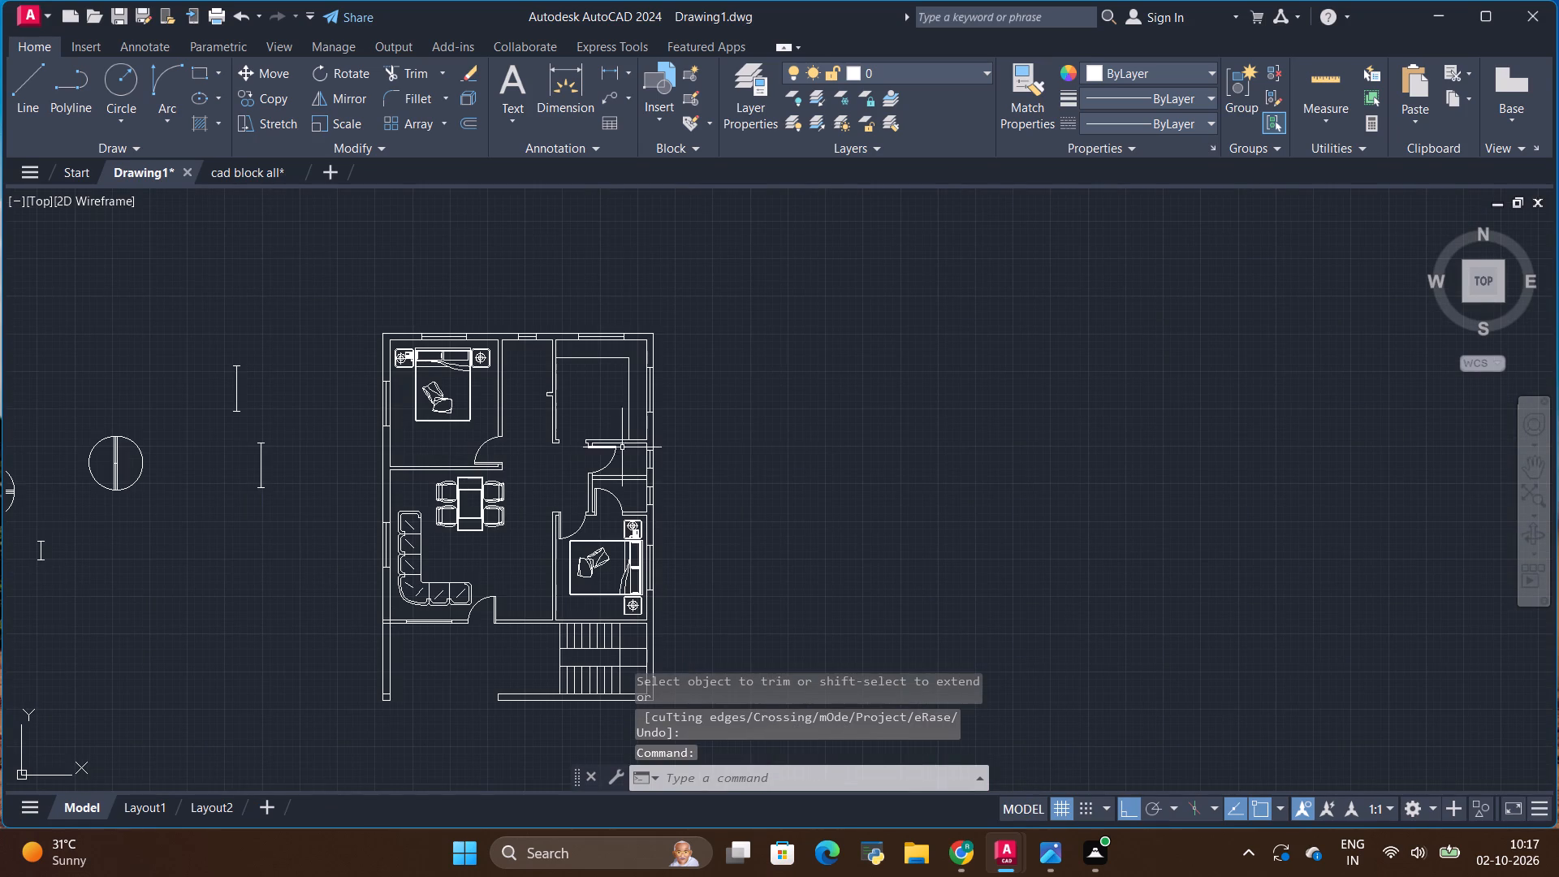
left_click(775, 444)
key("ctrl+v")
left_click(808, 547)
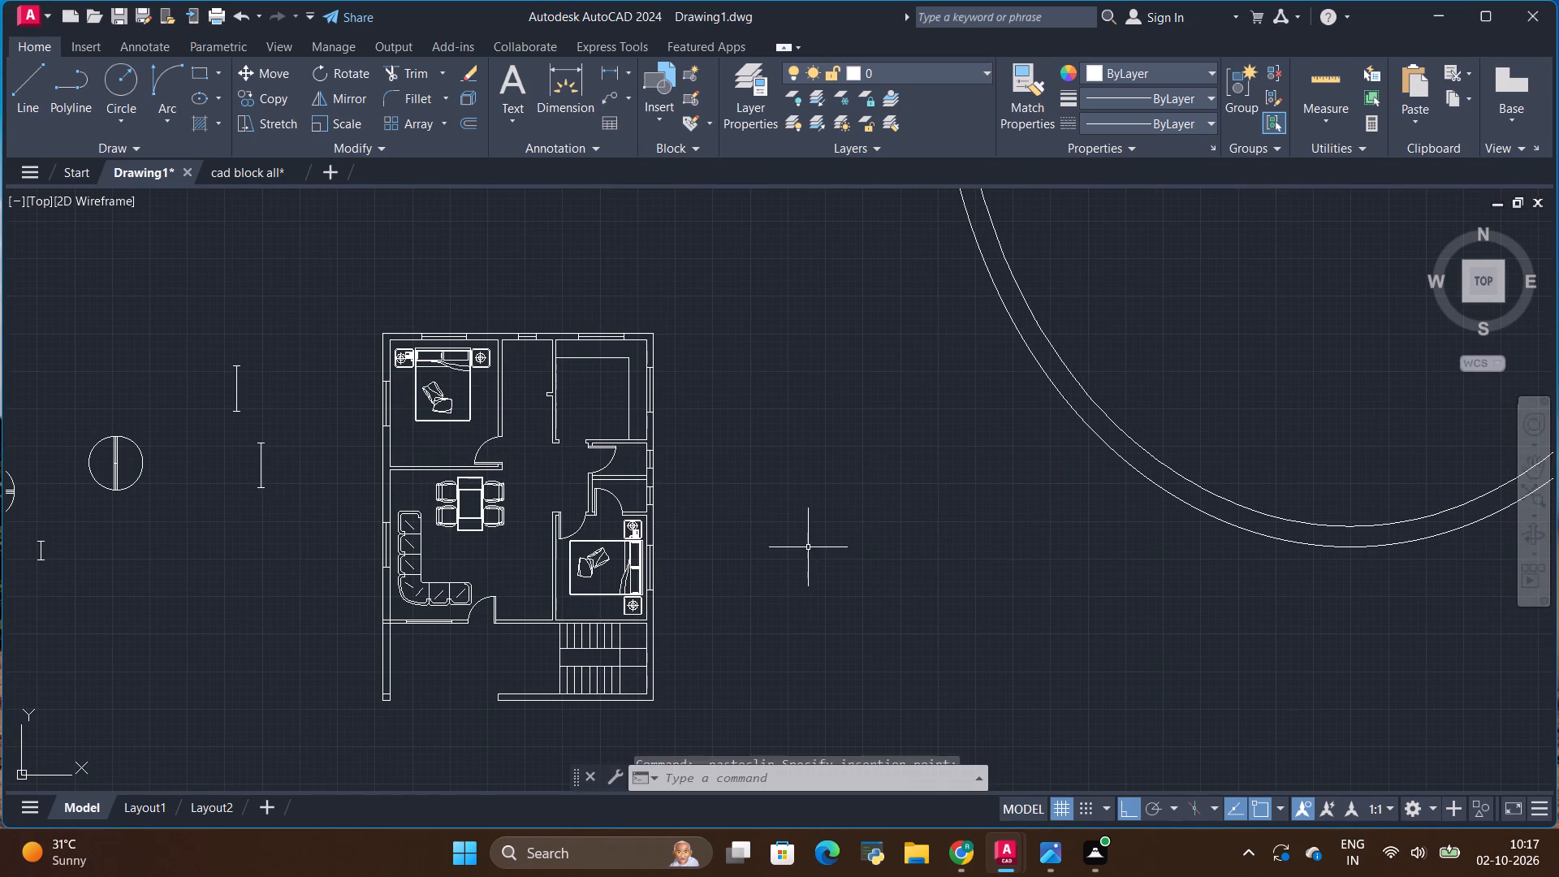
Scale the oversized toilet block down by eye to a small fixture beside the floor plan.
left_click(999, 234)
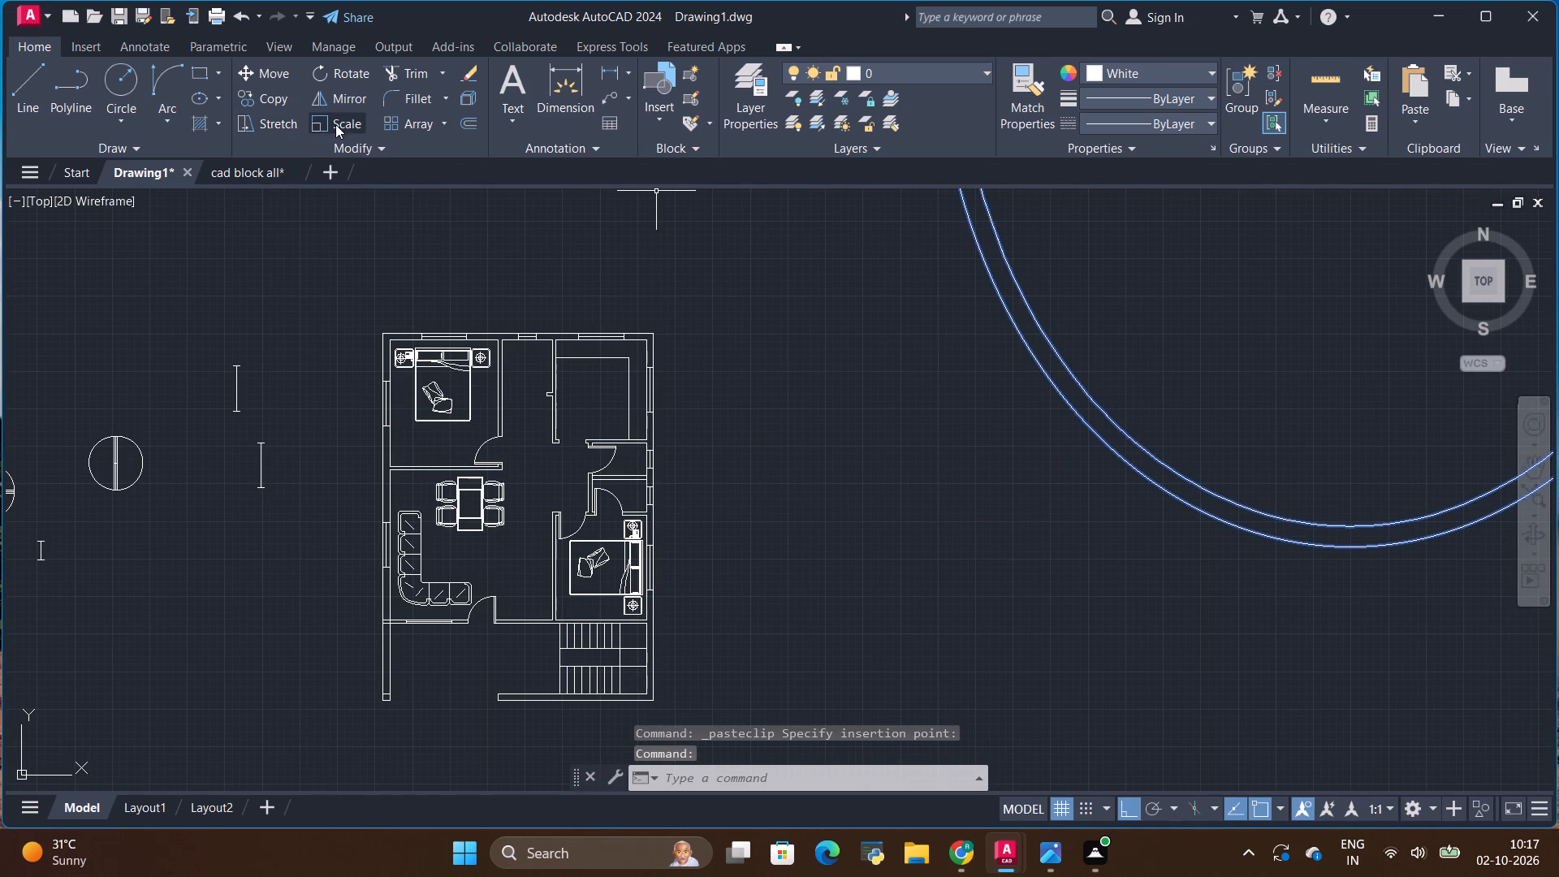
left_click(335, 124)
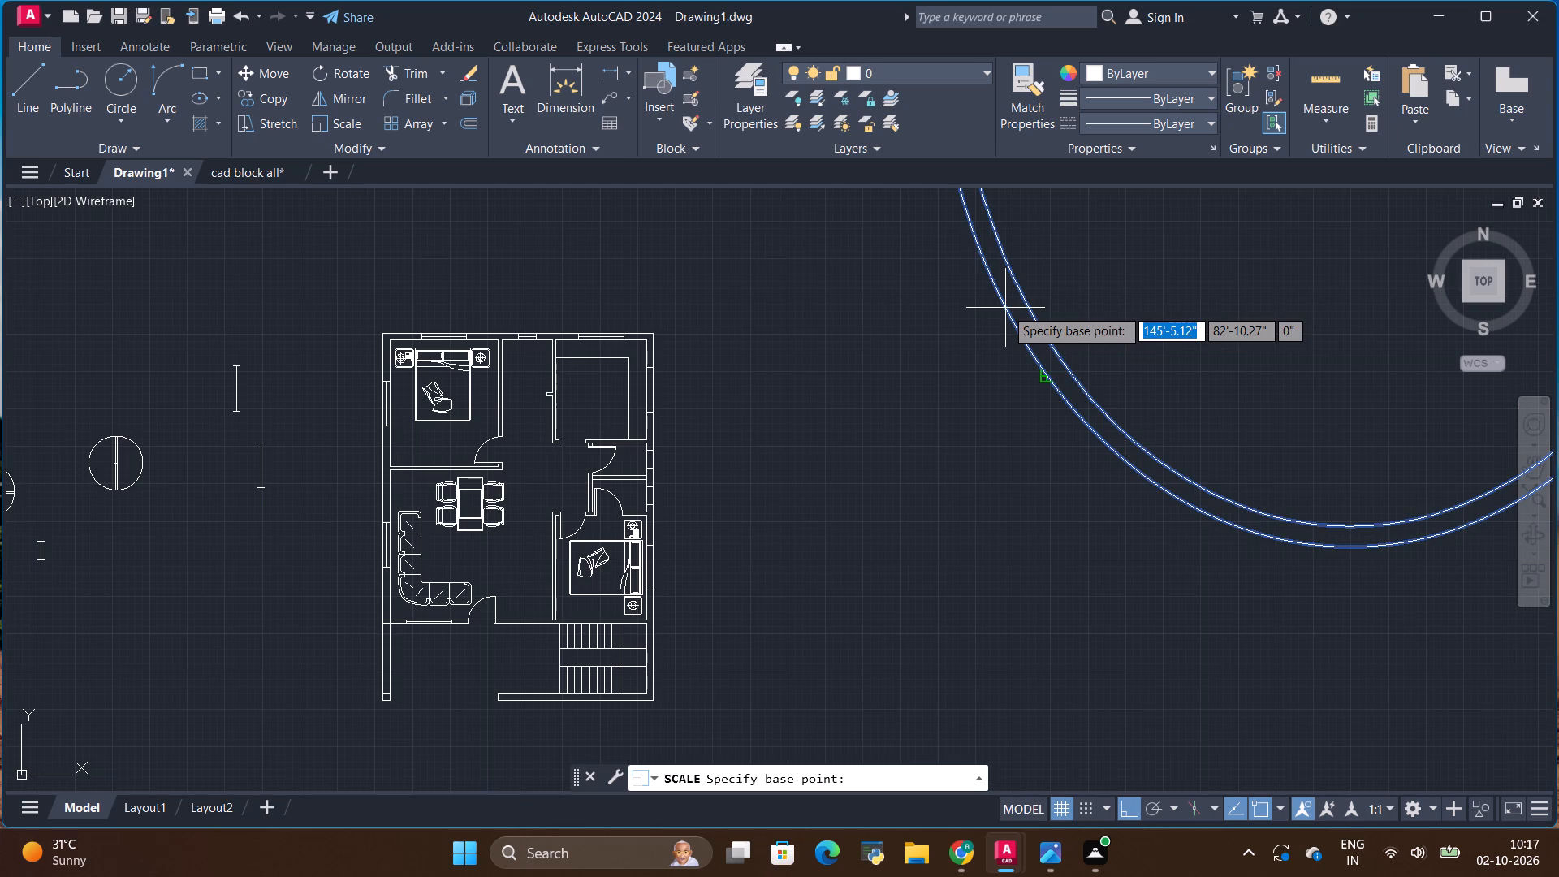
left_click(1005, 308)
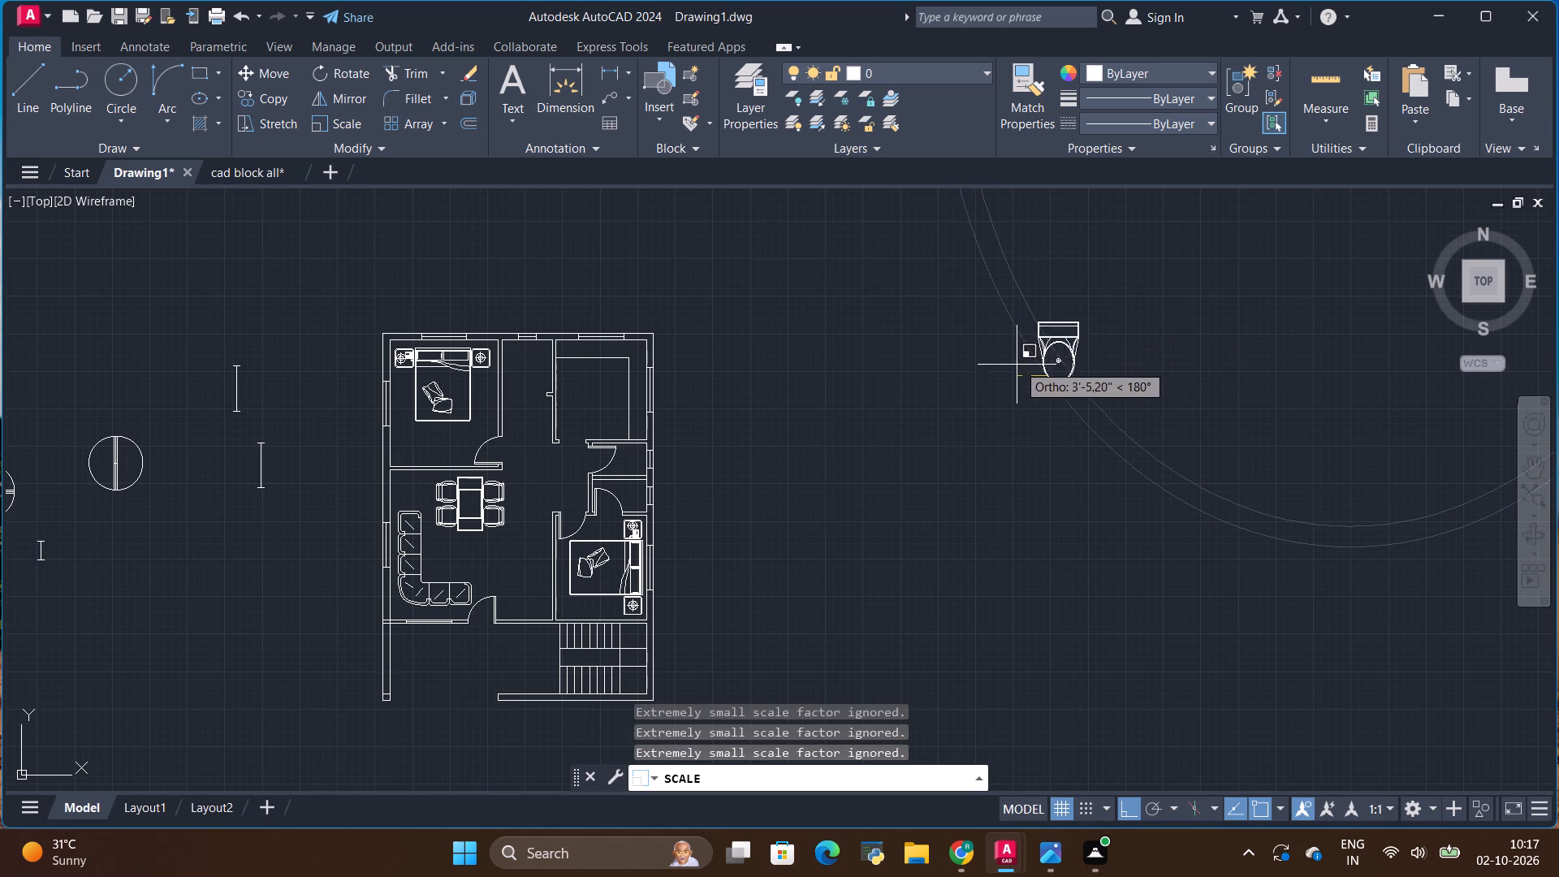
left_click(1030, 353)
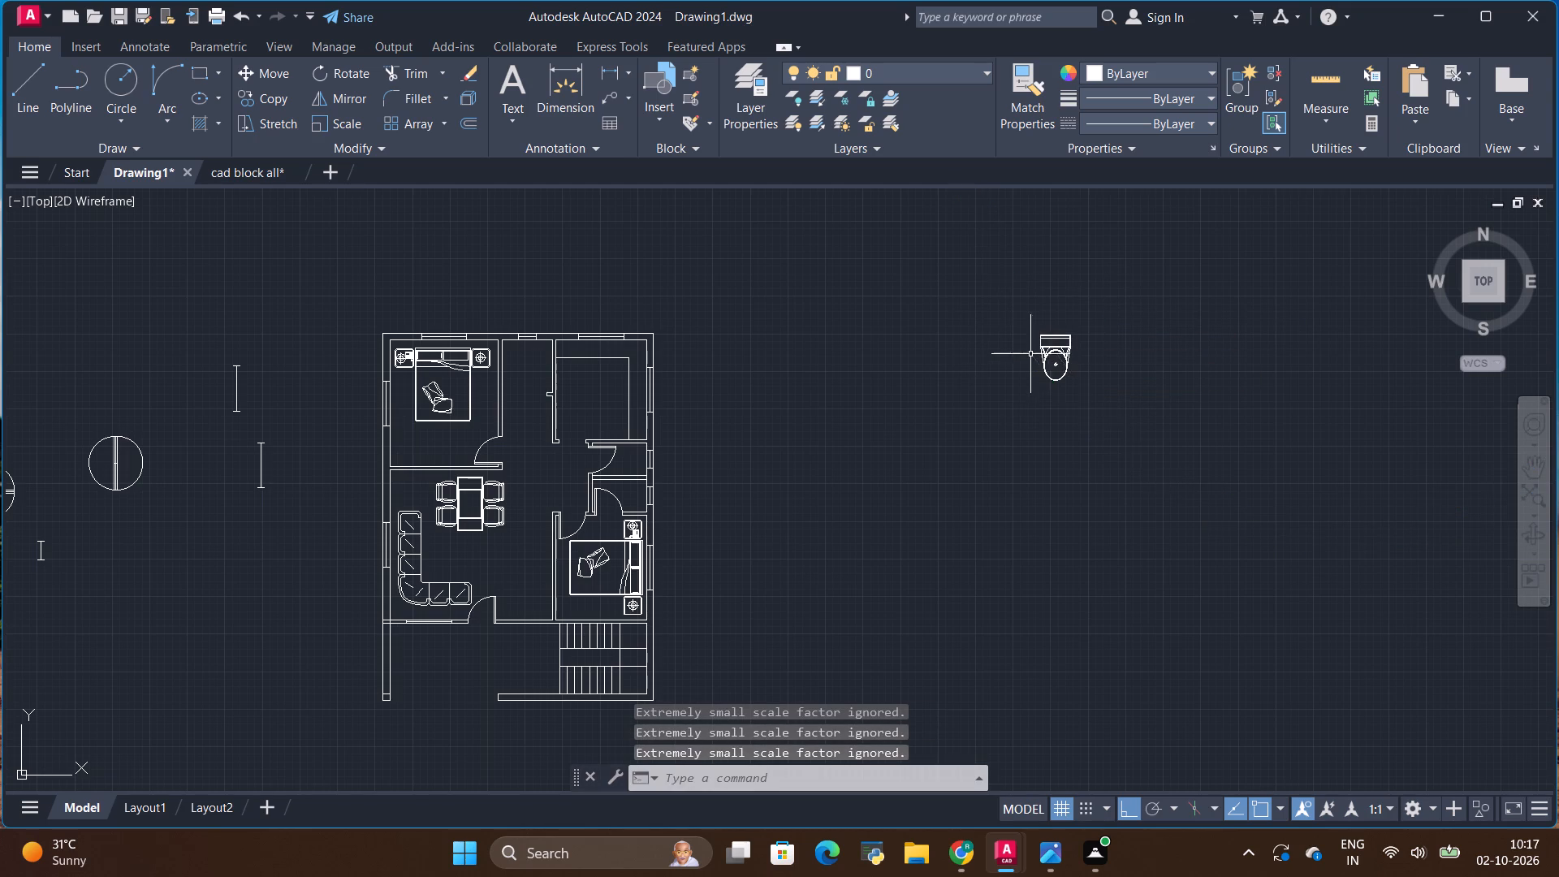
Move the toilet block close to the plan's outer wall beside the bathrooms, with Ortho off.
left_click(1060, 348)
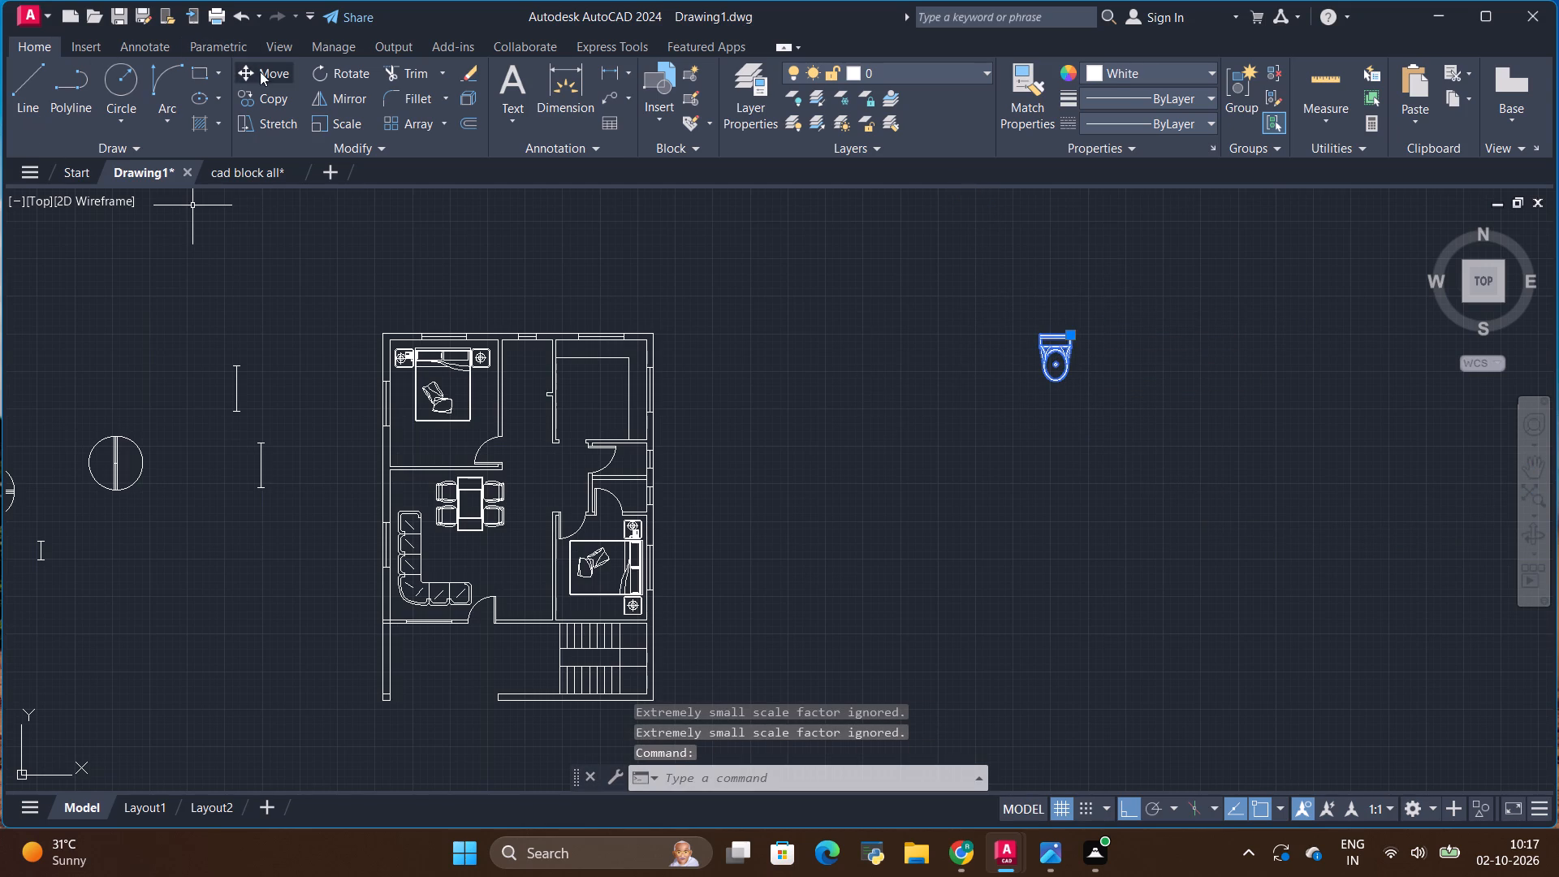
left_click(260, 71)
left_click(1059, 352)
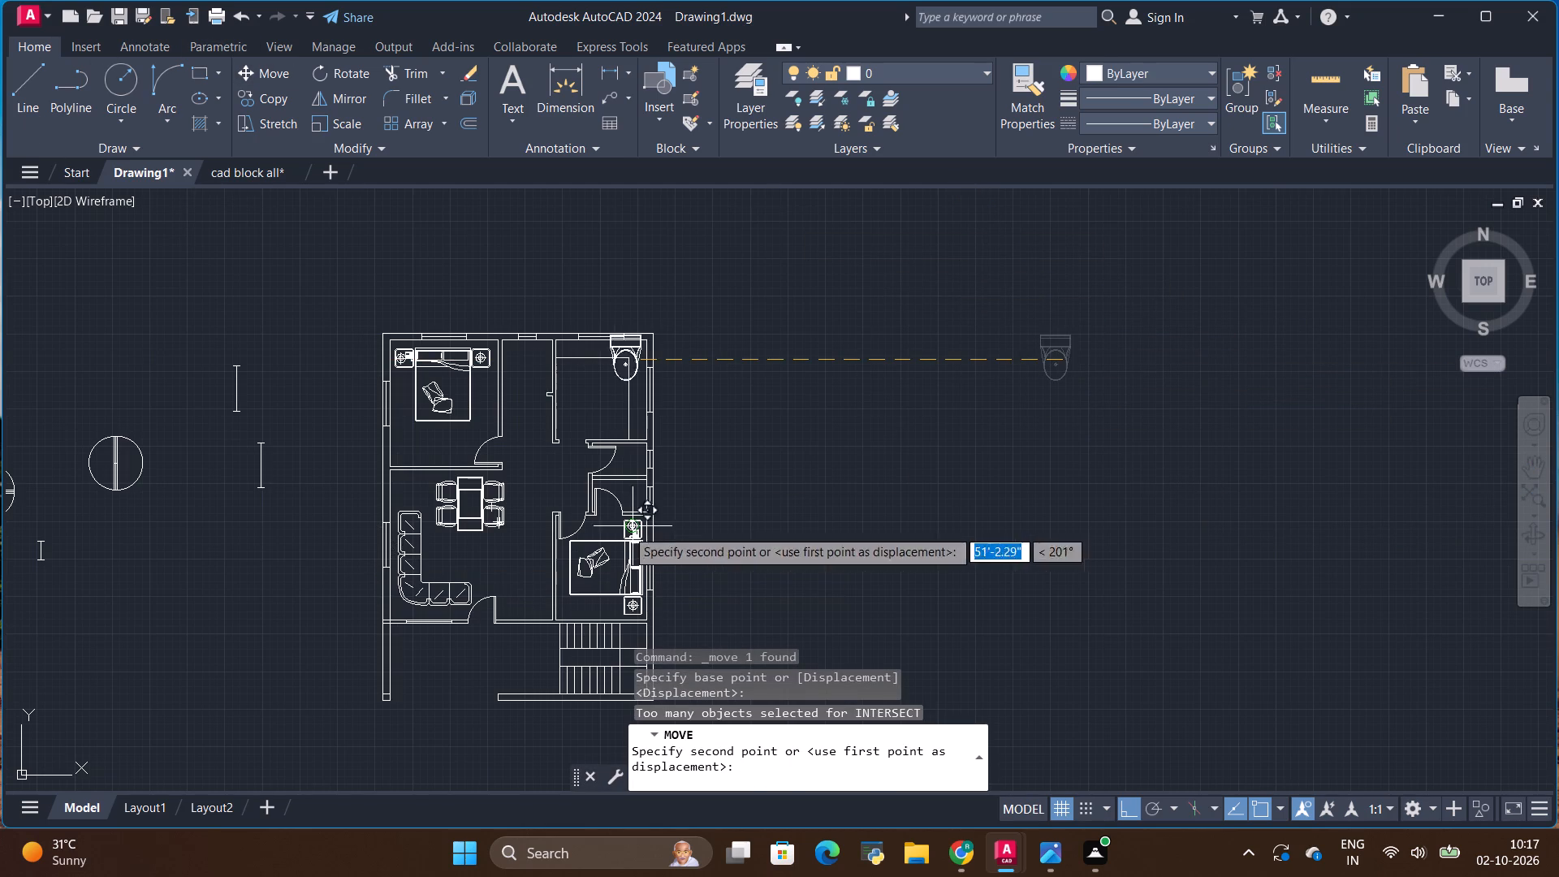
left_click(1136, 807)
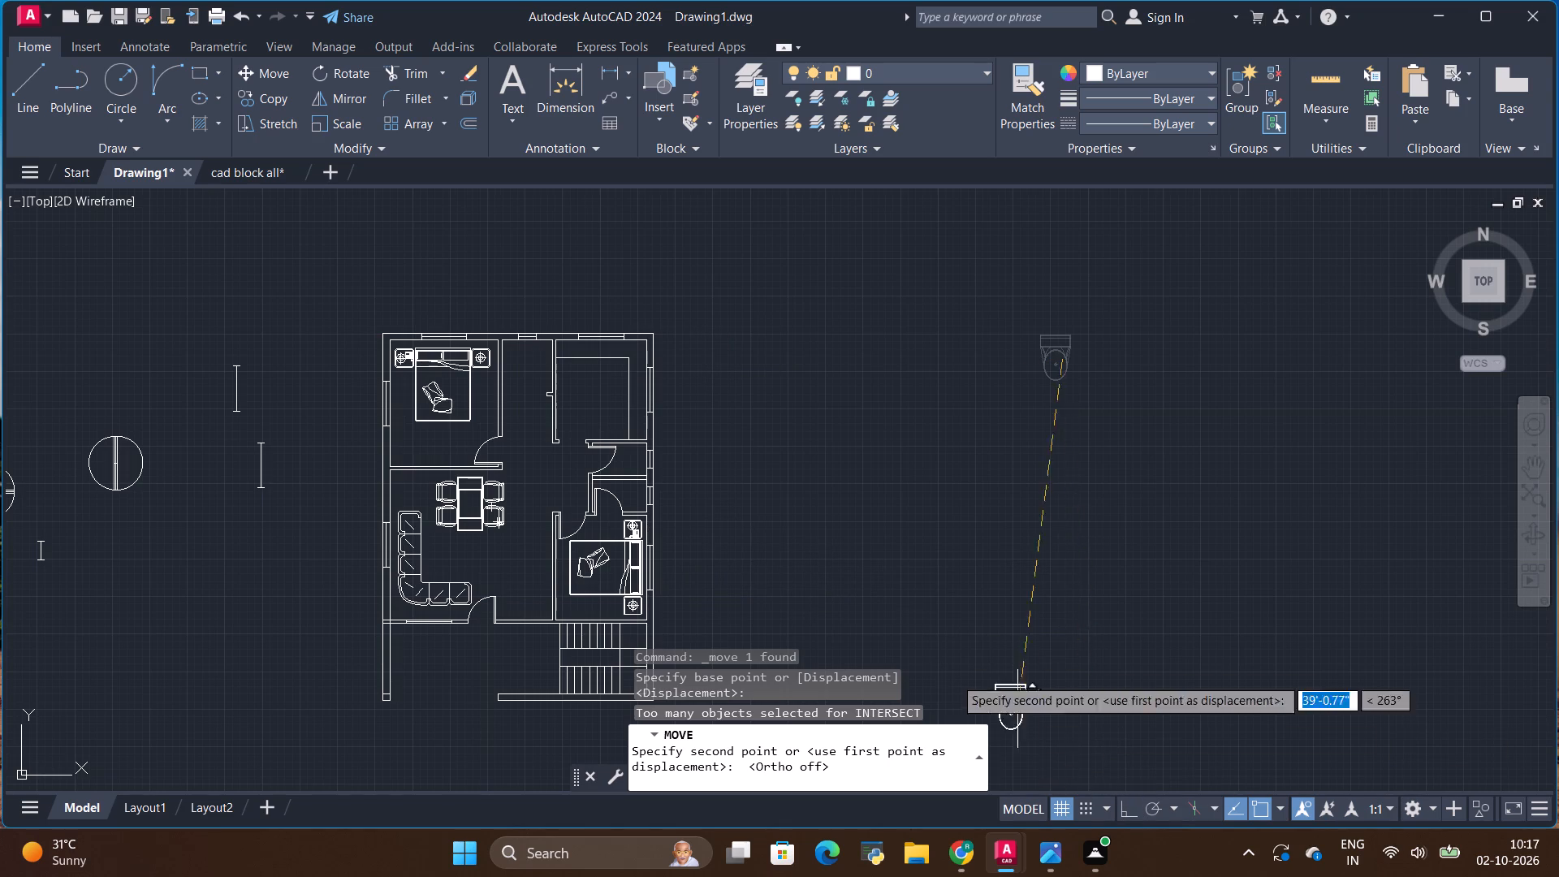
scroll(704, 438, "up", 2)
left_click(755, 497)
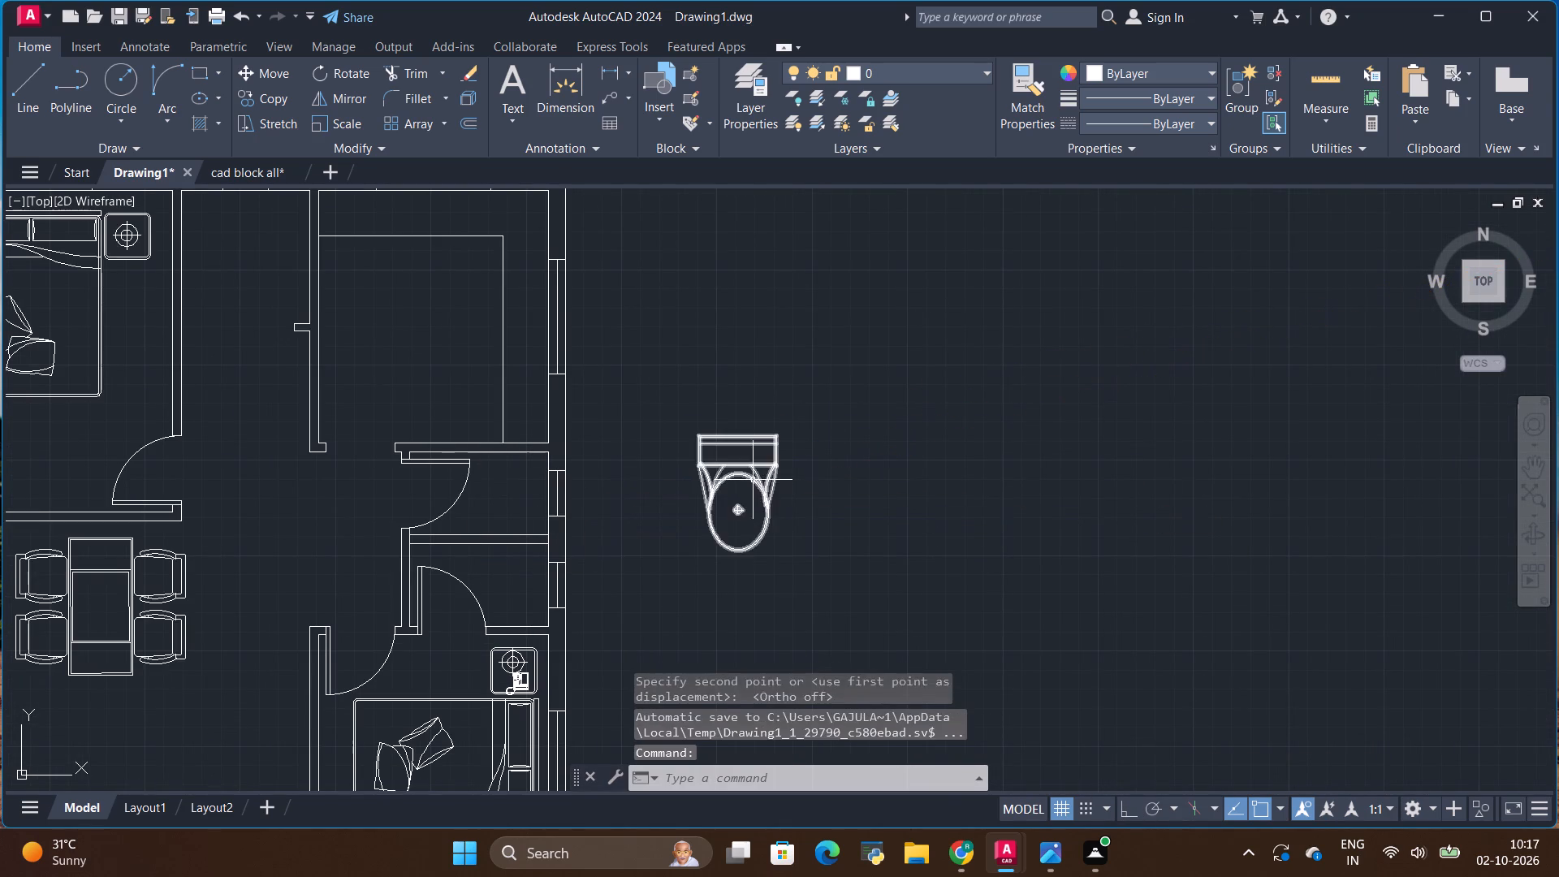
Scale the toilet block down again from its tank's upper corner to roughly half its size.
left_click(753, 480)
left_click(327, 119)
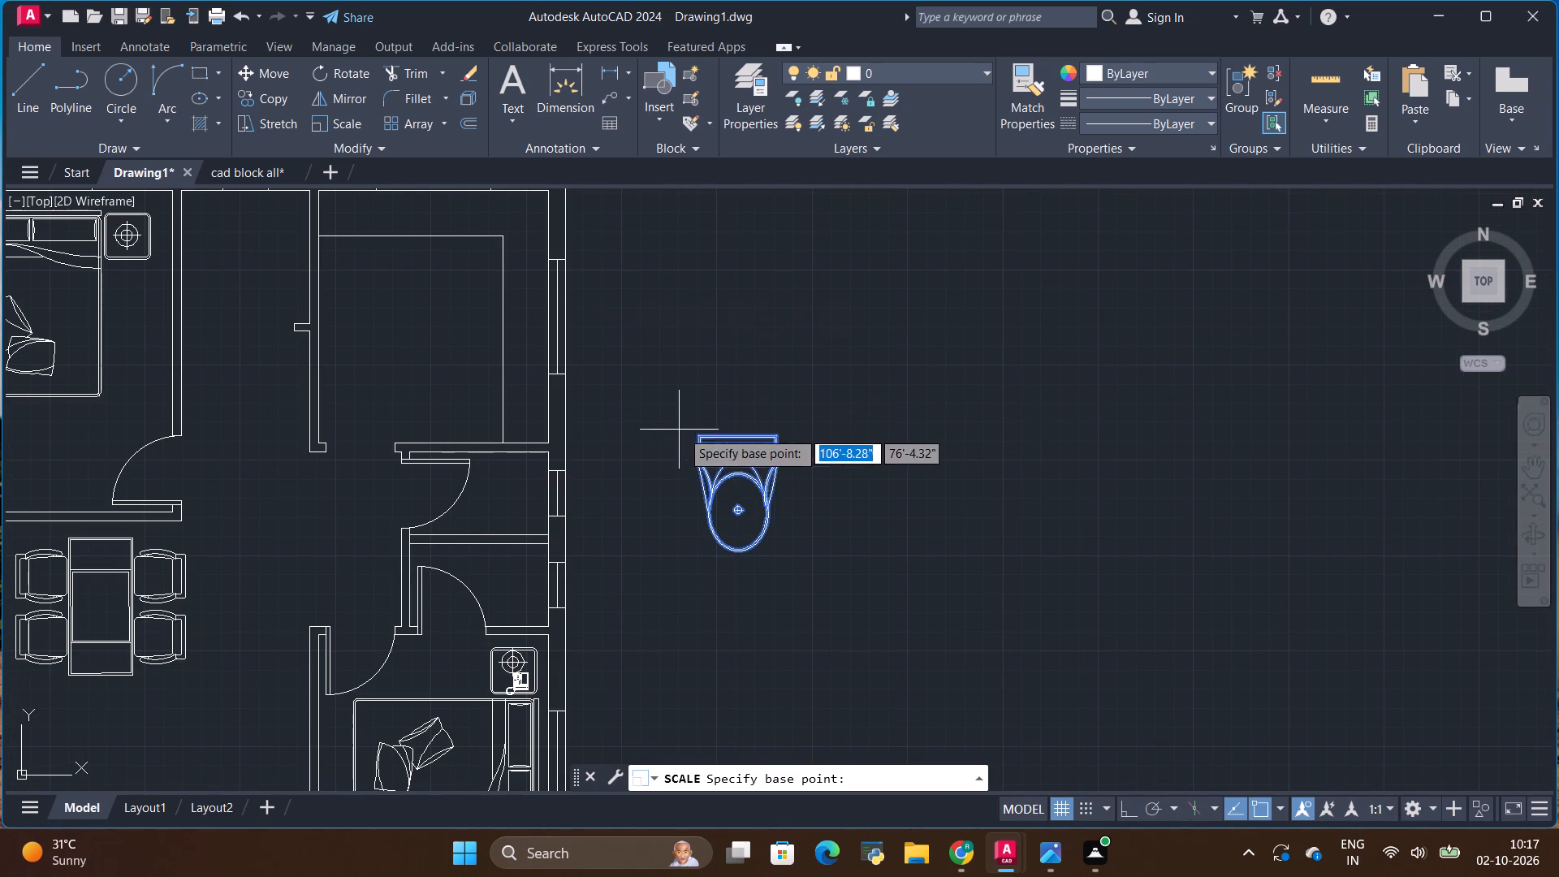
left_click(694, 433)
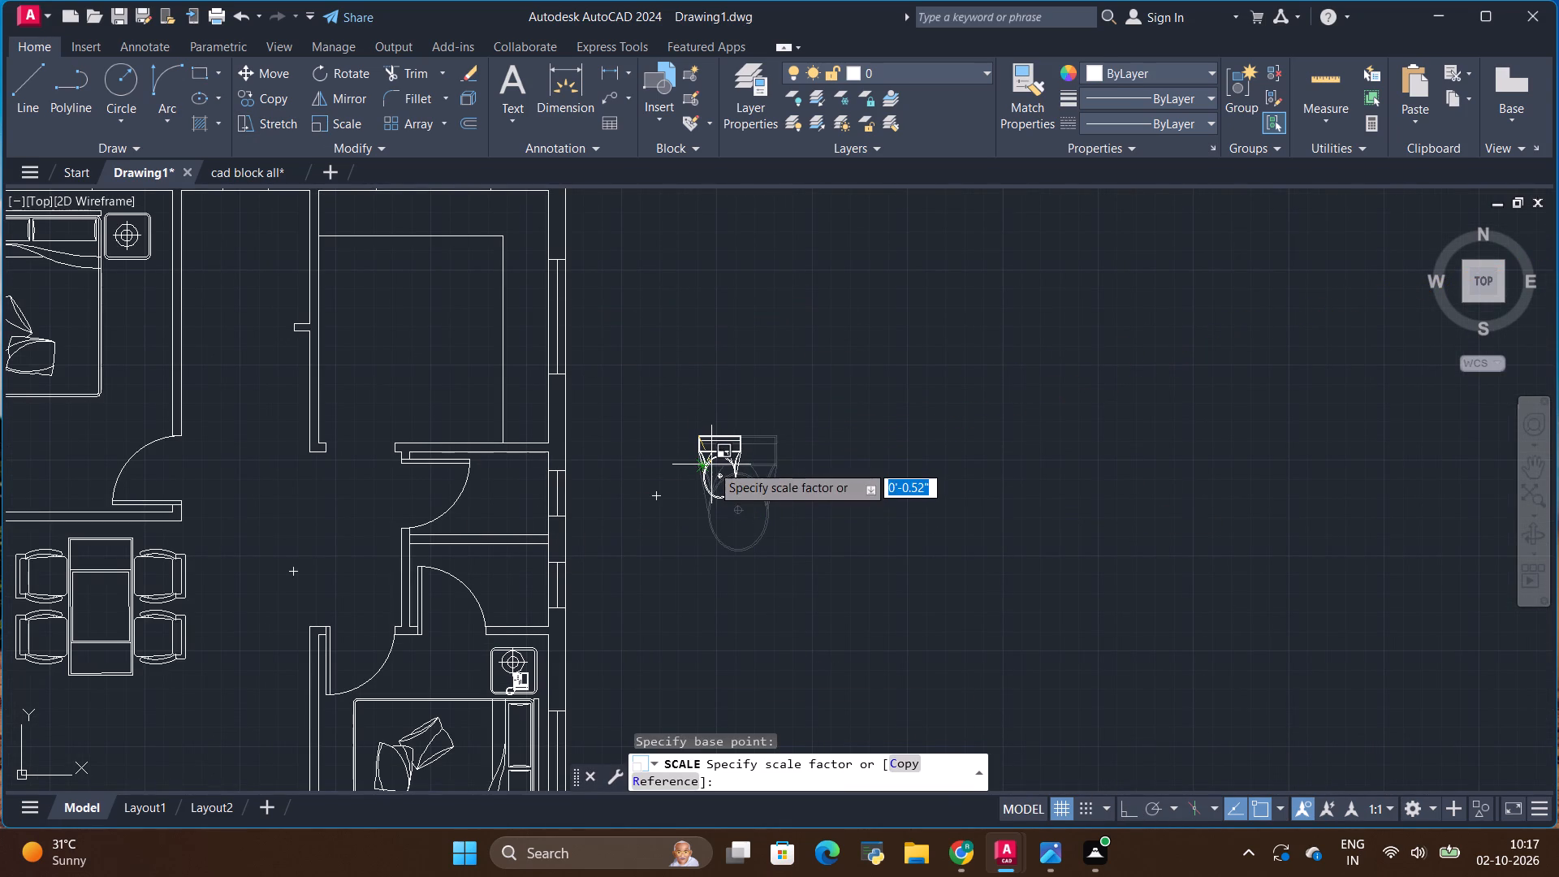
left_click(706, 461)
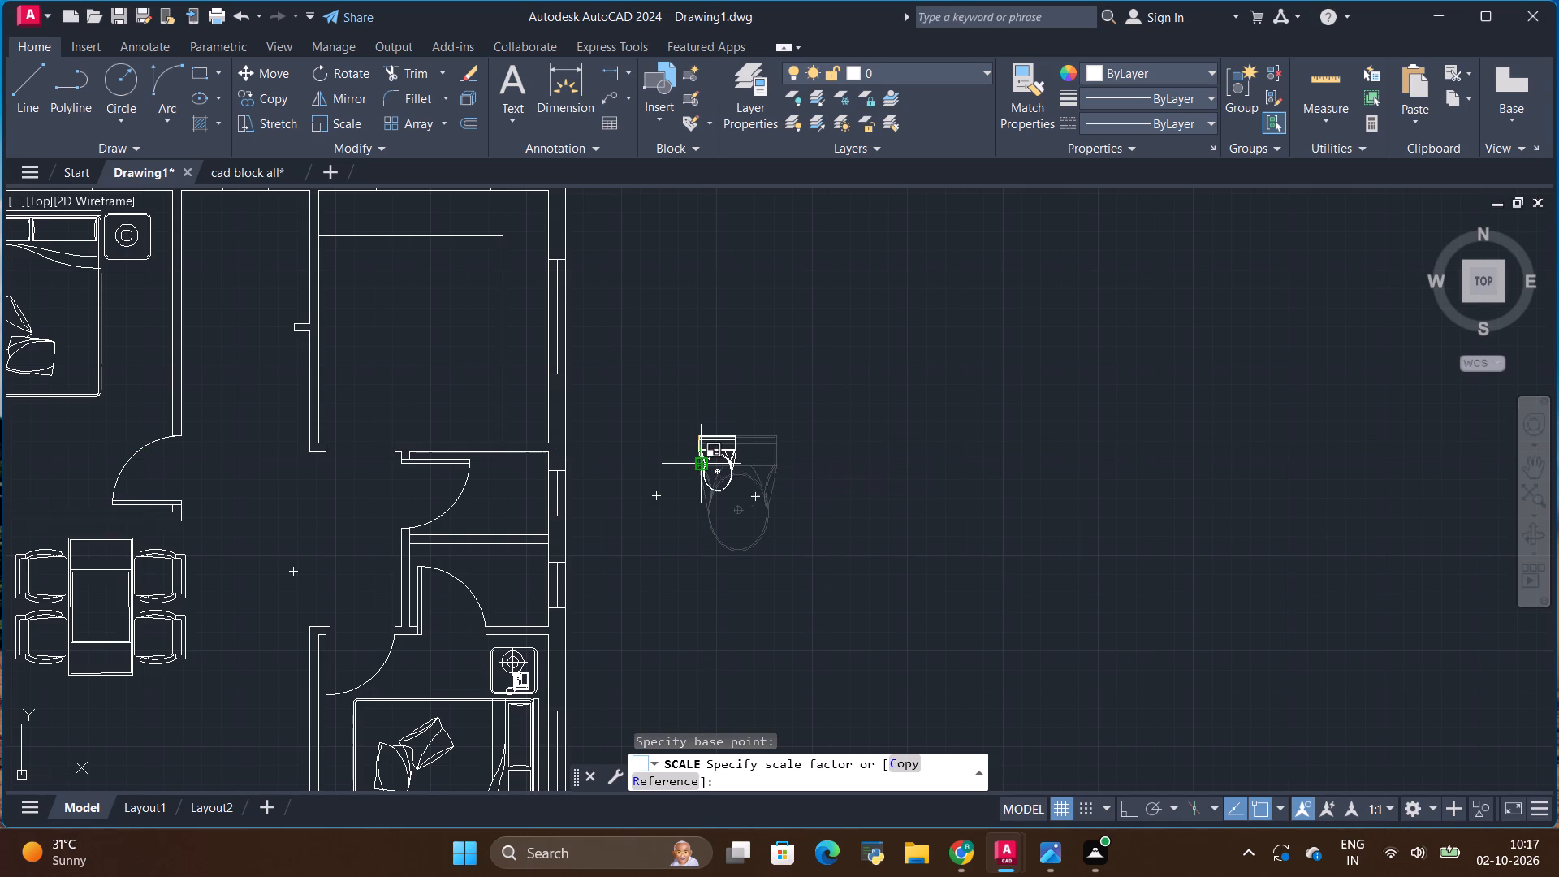
Rotate the toilet block to 270° with Ortho on so its tank faces the bathrooms' outer wall side.
left_click(722, 450)
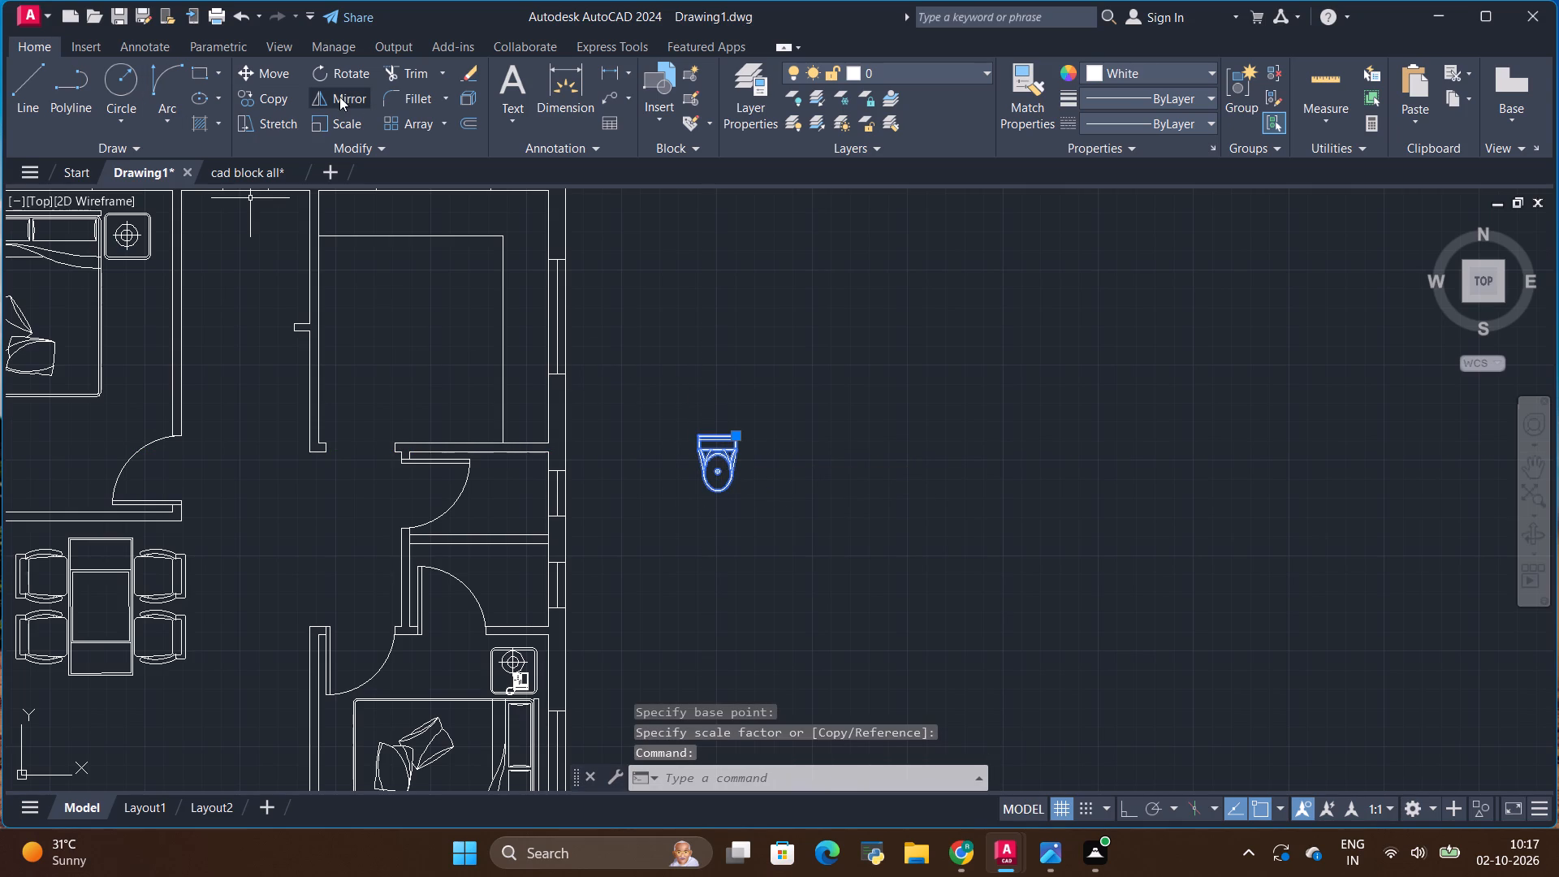
left_click(363, 67)
left_click(740, 434)
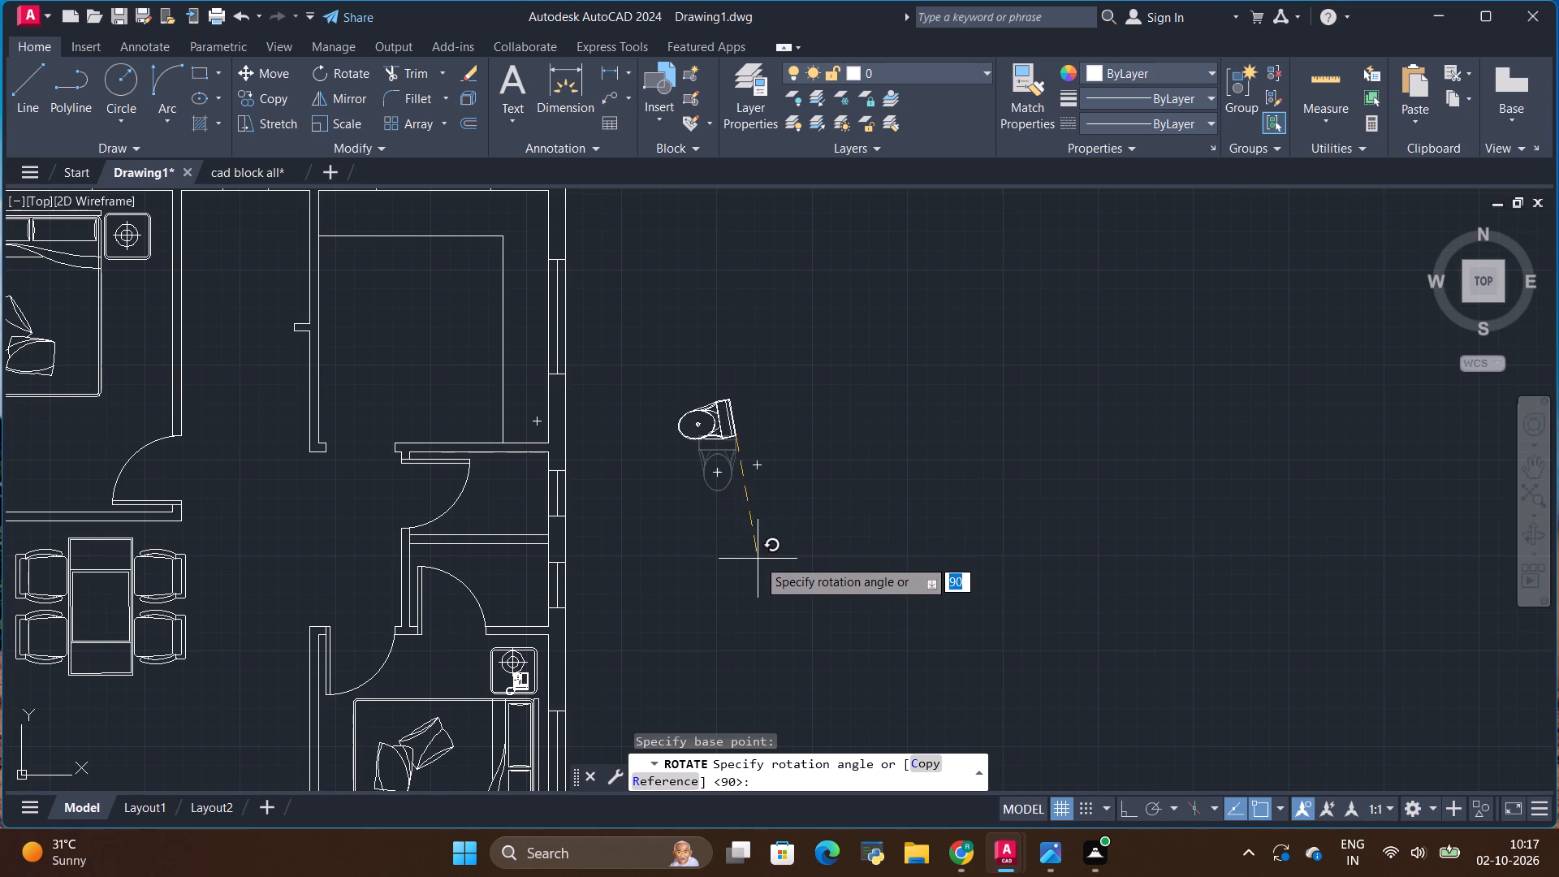
left_click(1134, 817)
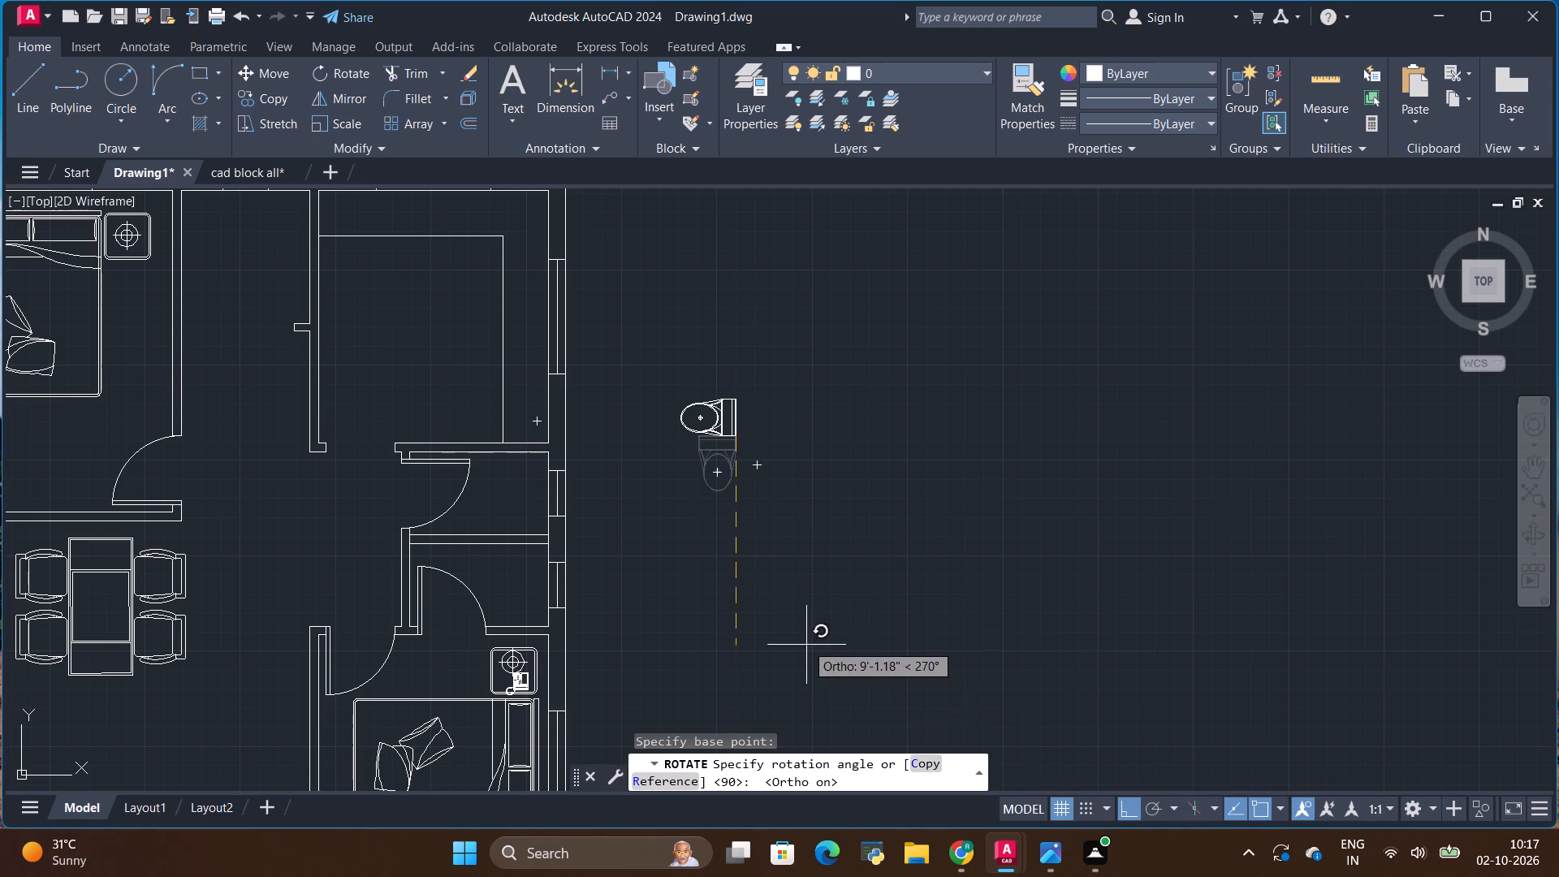
left_click(797, 637)
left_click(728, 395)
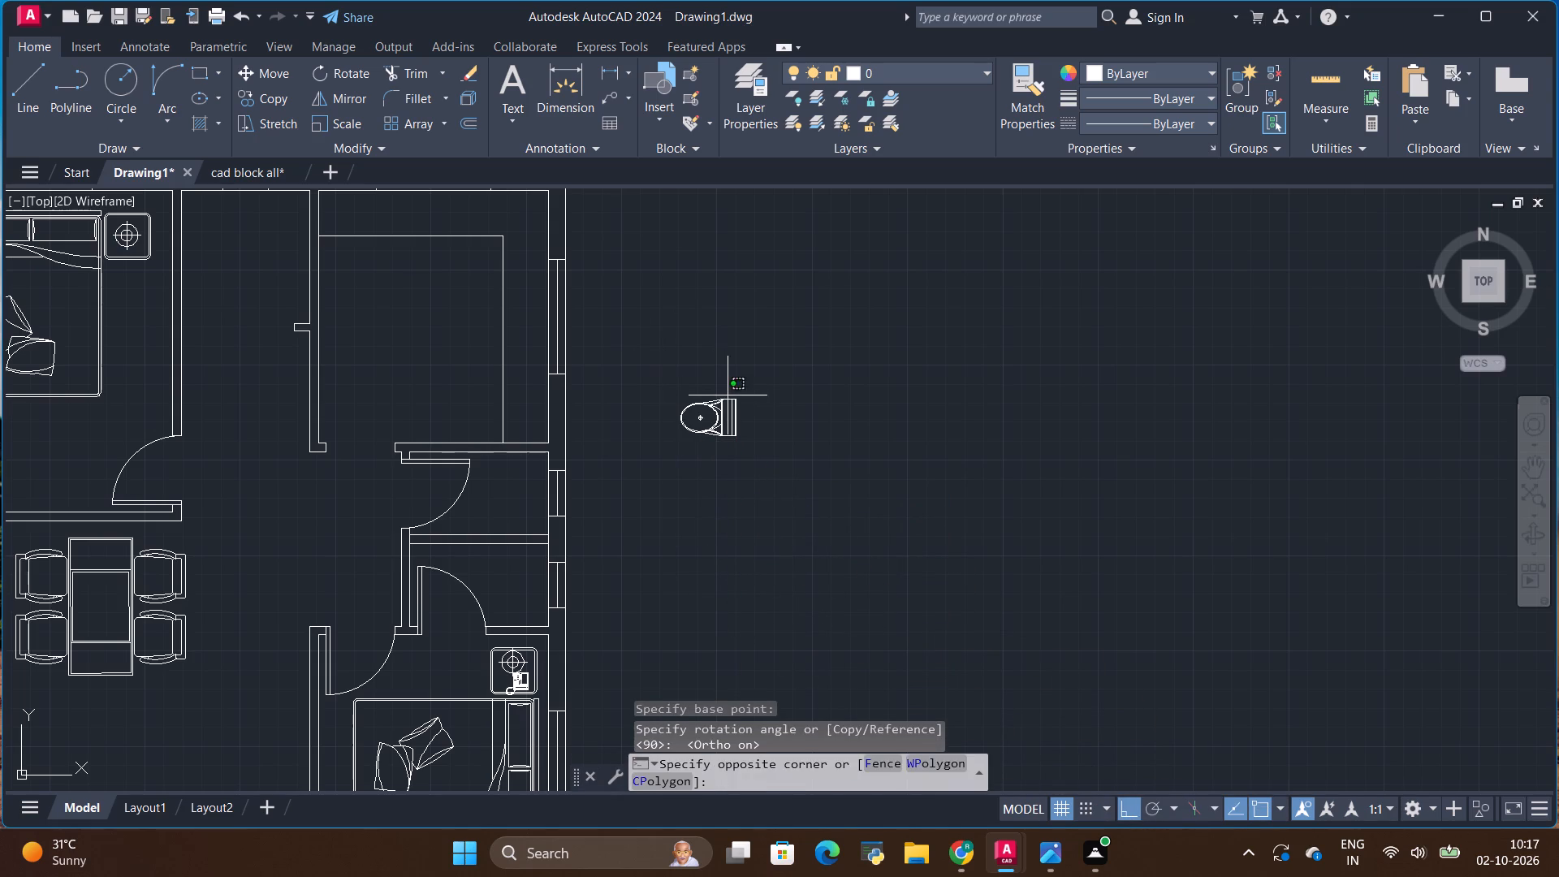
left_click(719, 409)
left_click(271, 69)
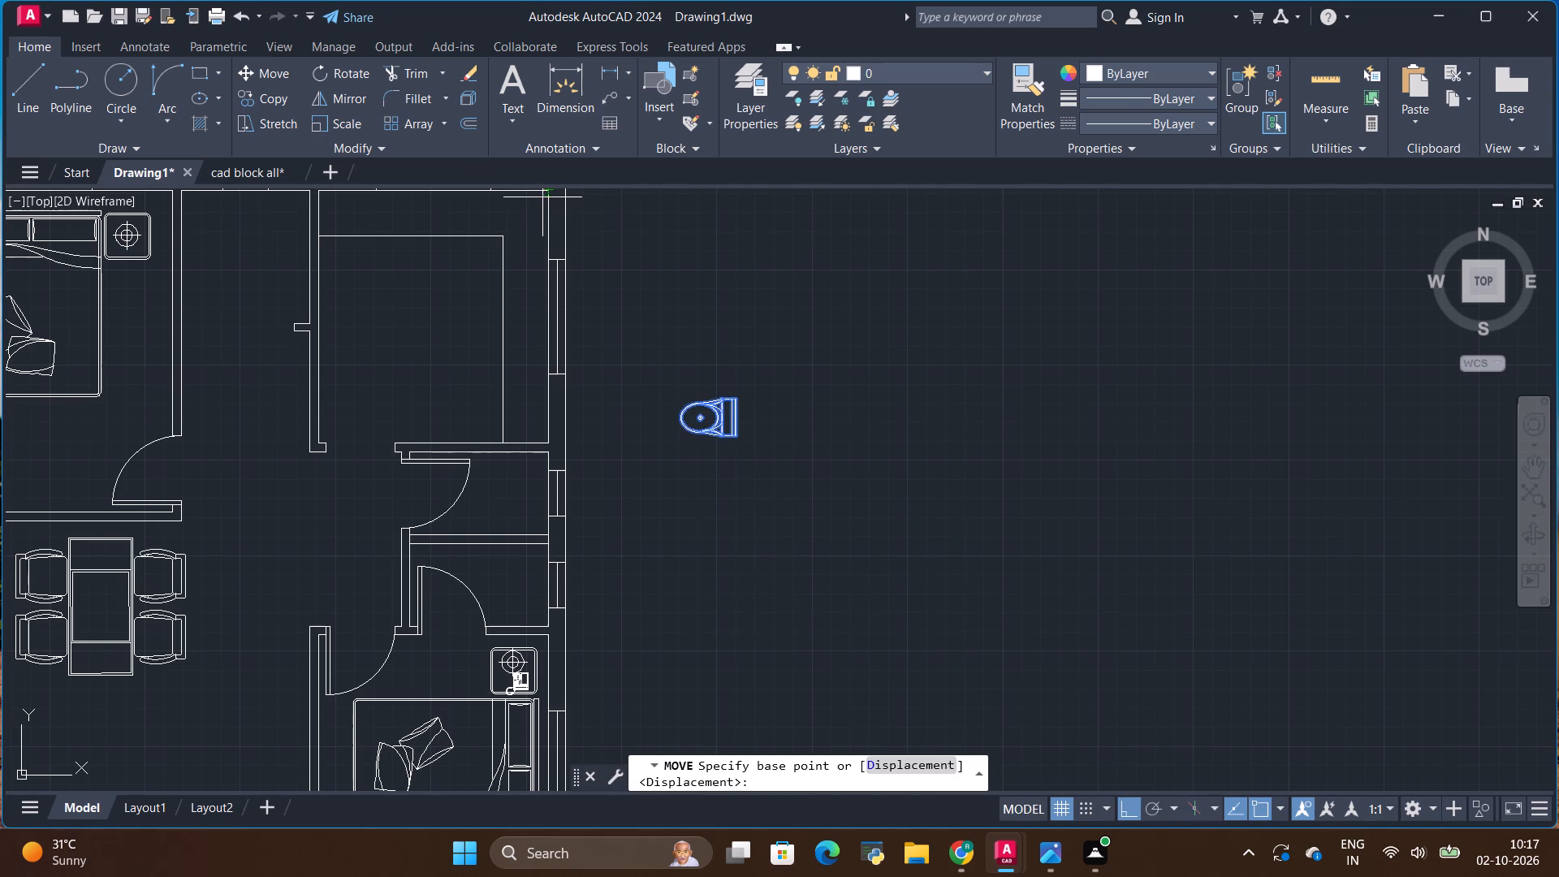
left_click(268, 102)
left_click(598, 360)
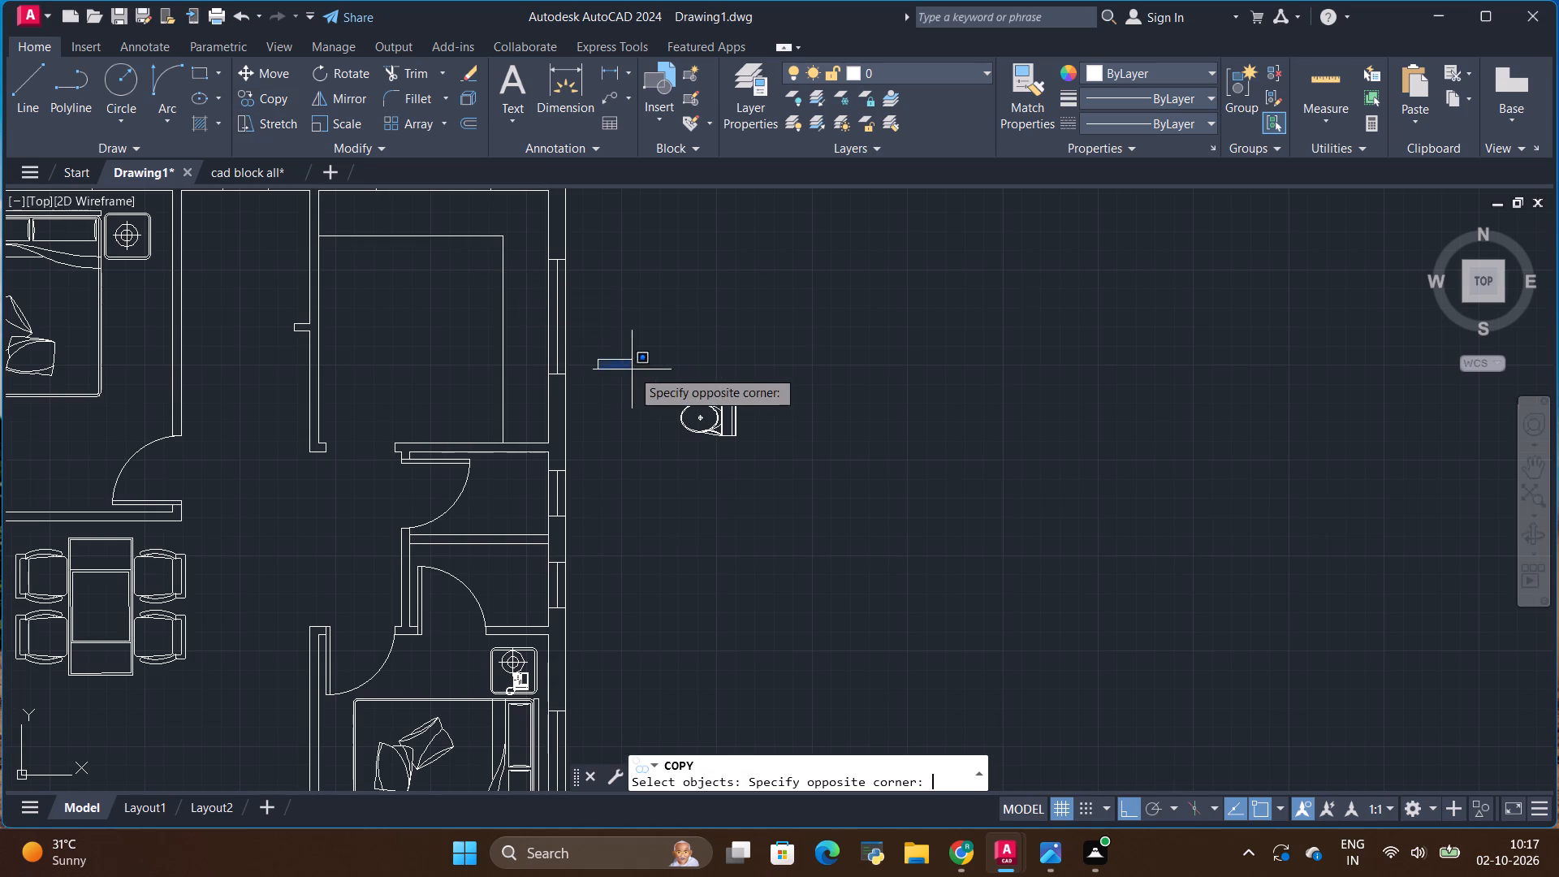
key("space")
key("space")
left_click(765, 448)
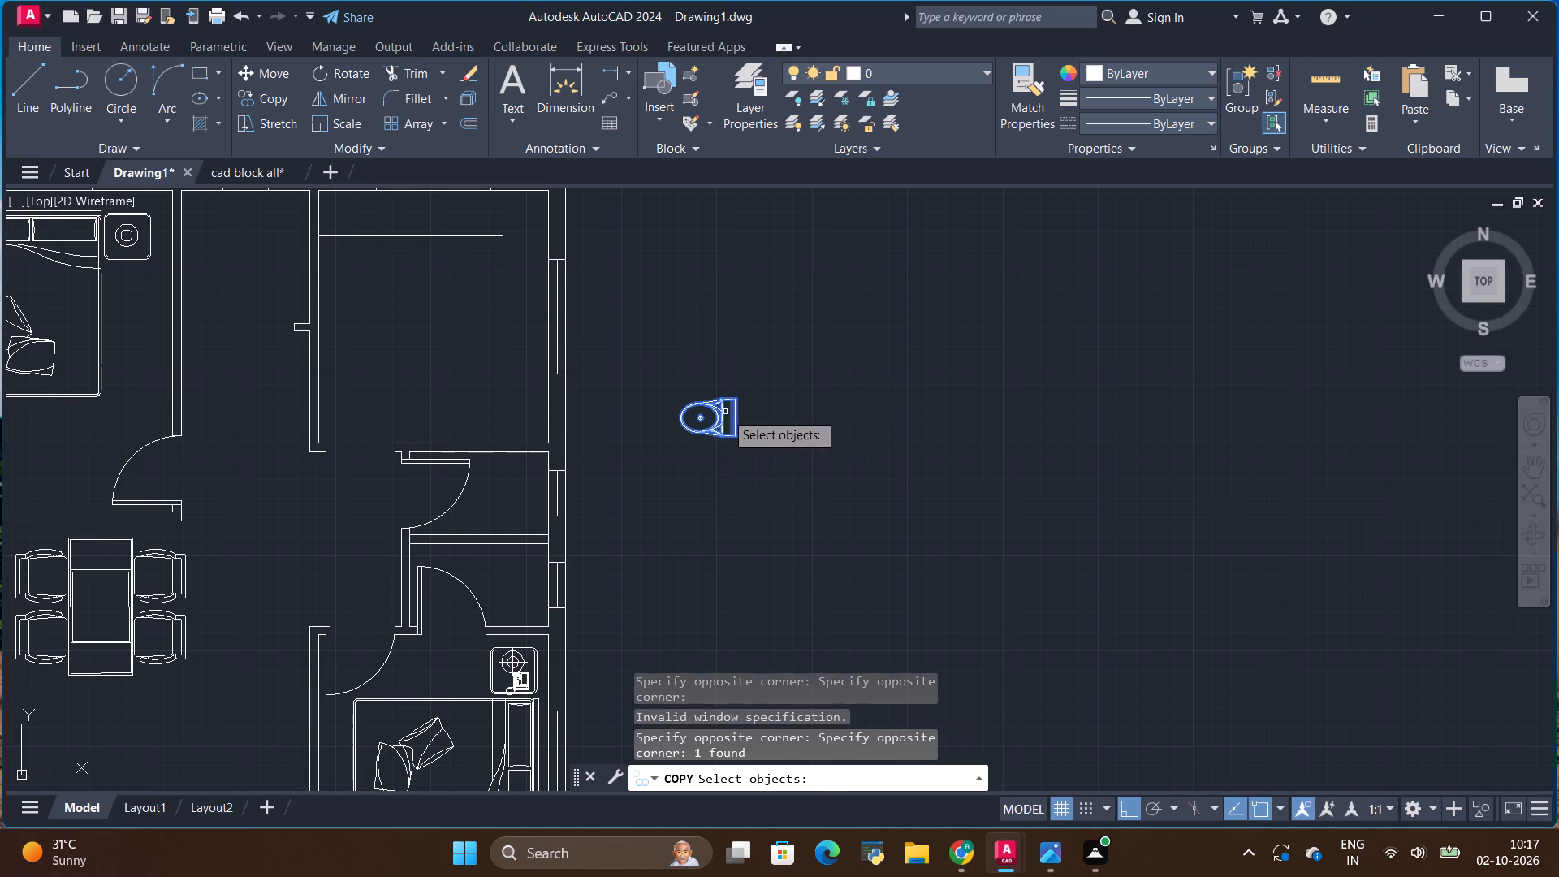
Copy the rotated toilet into both bathrooms with Ortho off, placing each tank near the outer wall by the window.
left_click(263, 95)
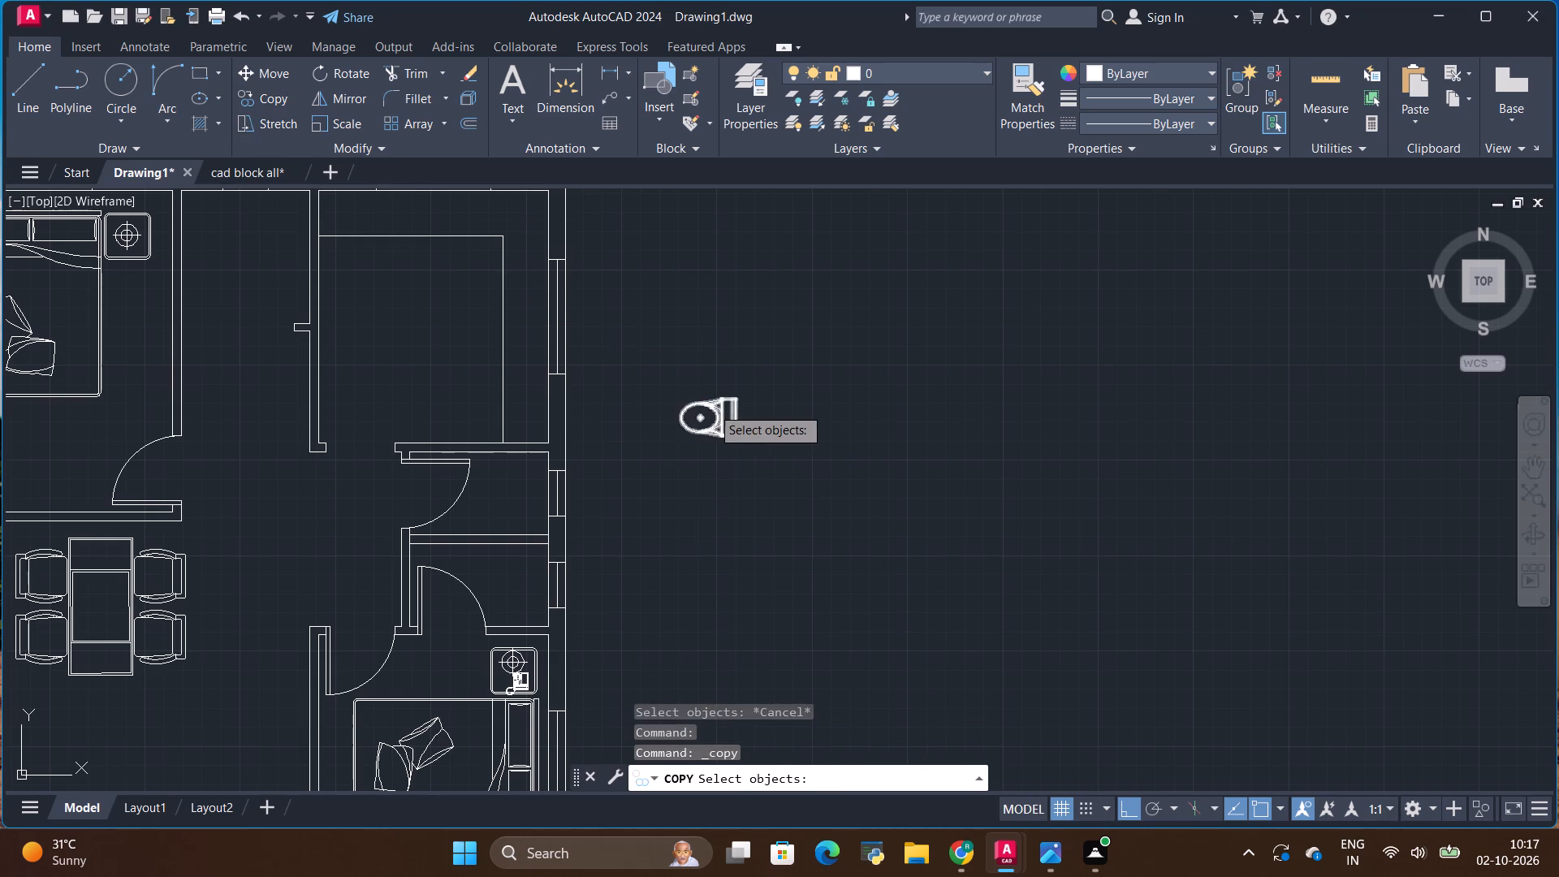
left_click(711, 407)
key("space")
left_click(663, 464)
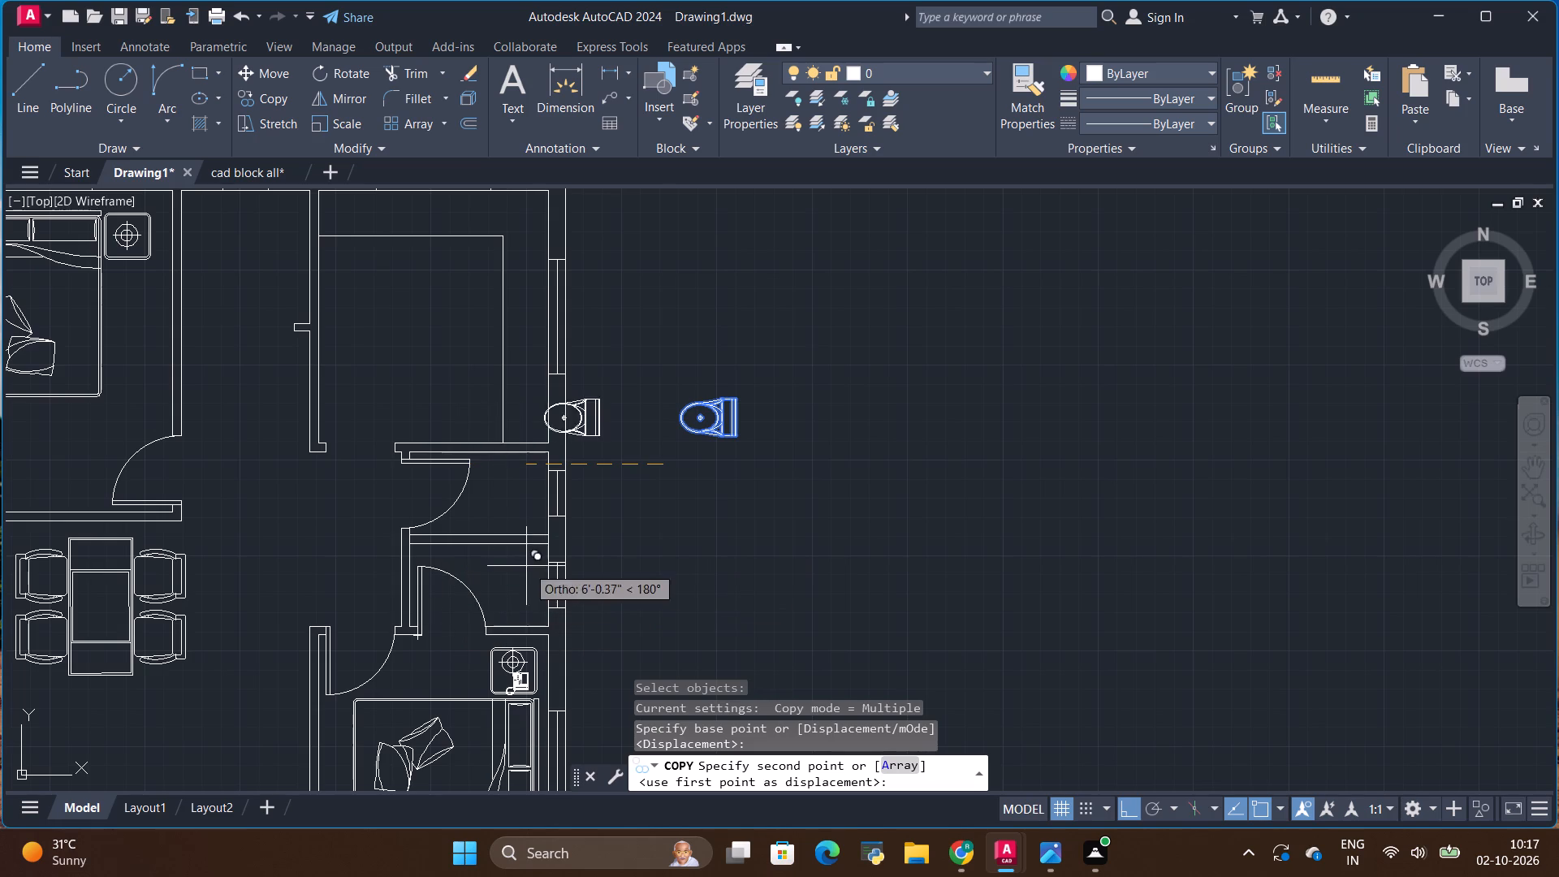
left_click(1121, 813)
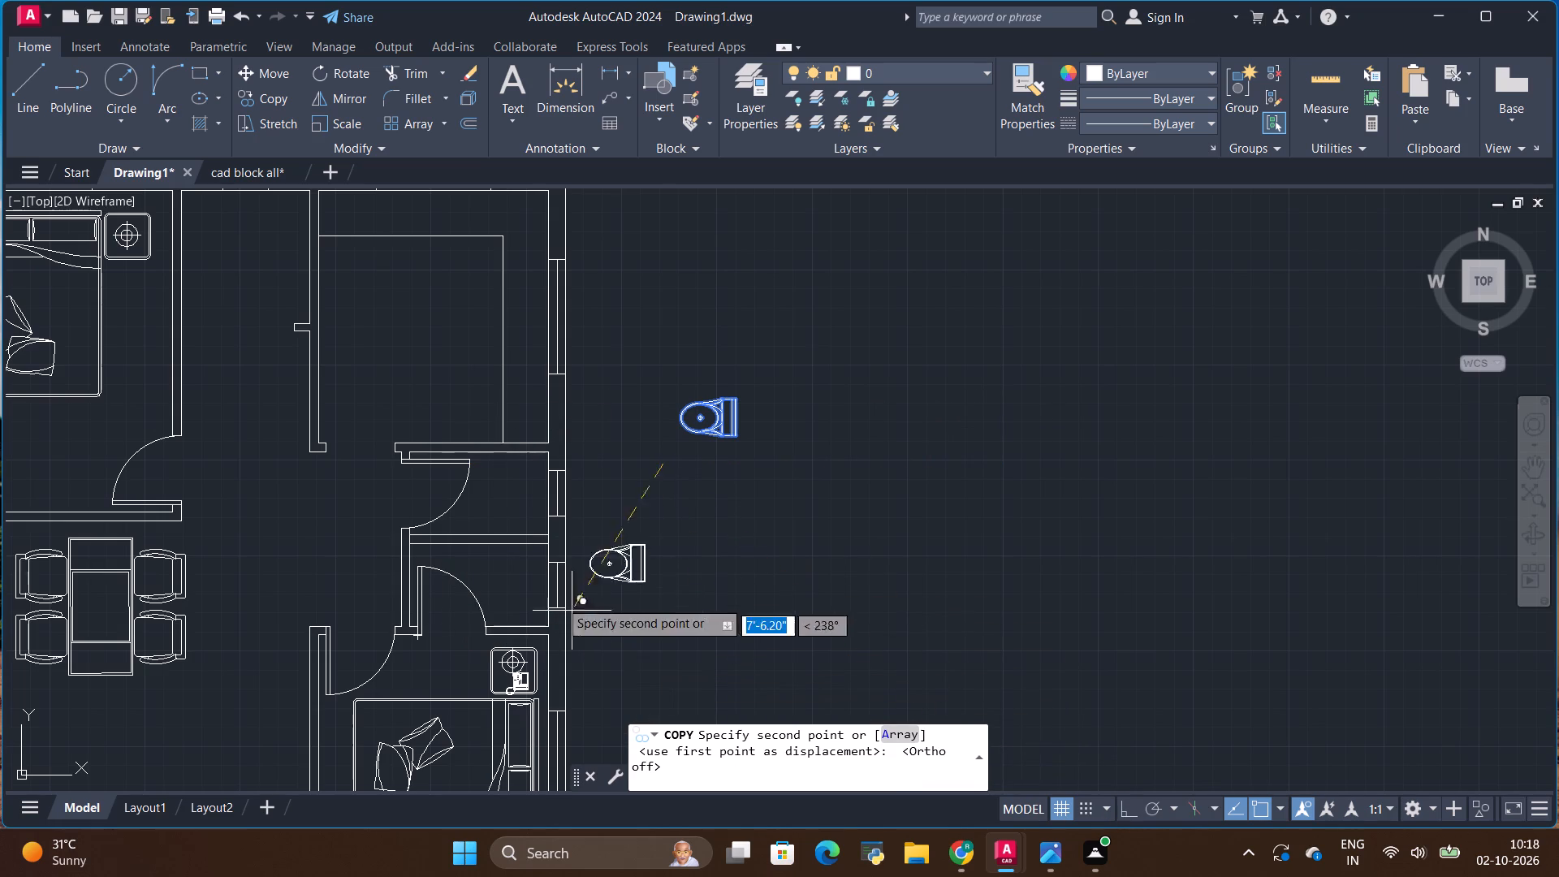
scroll(482, 551, "up", 1)
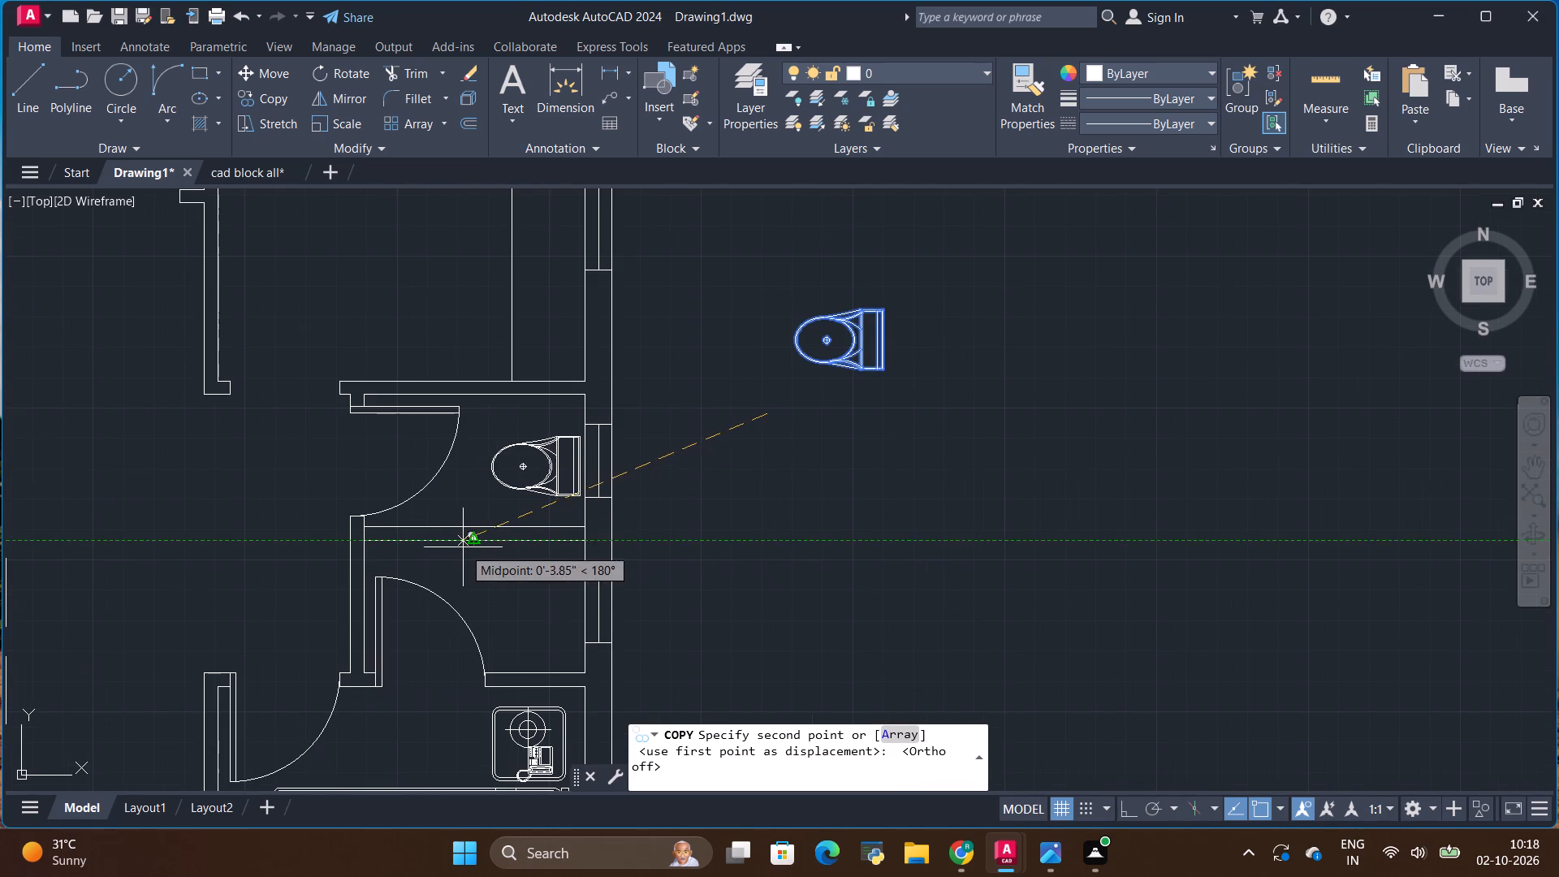
left_click(464, 534)
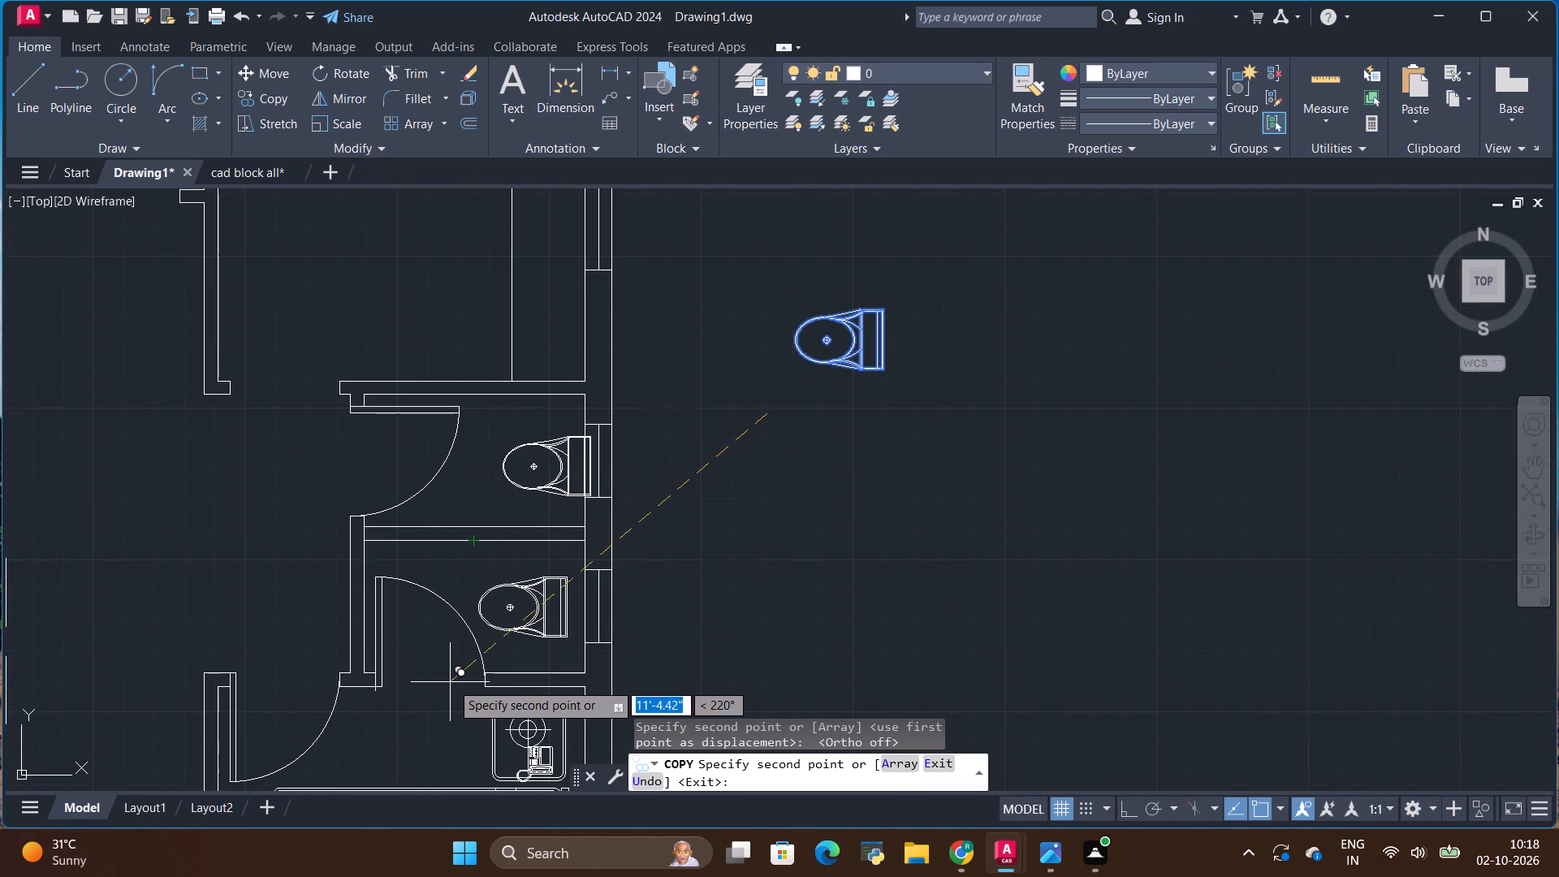
left_click(460, 680)
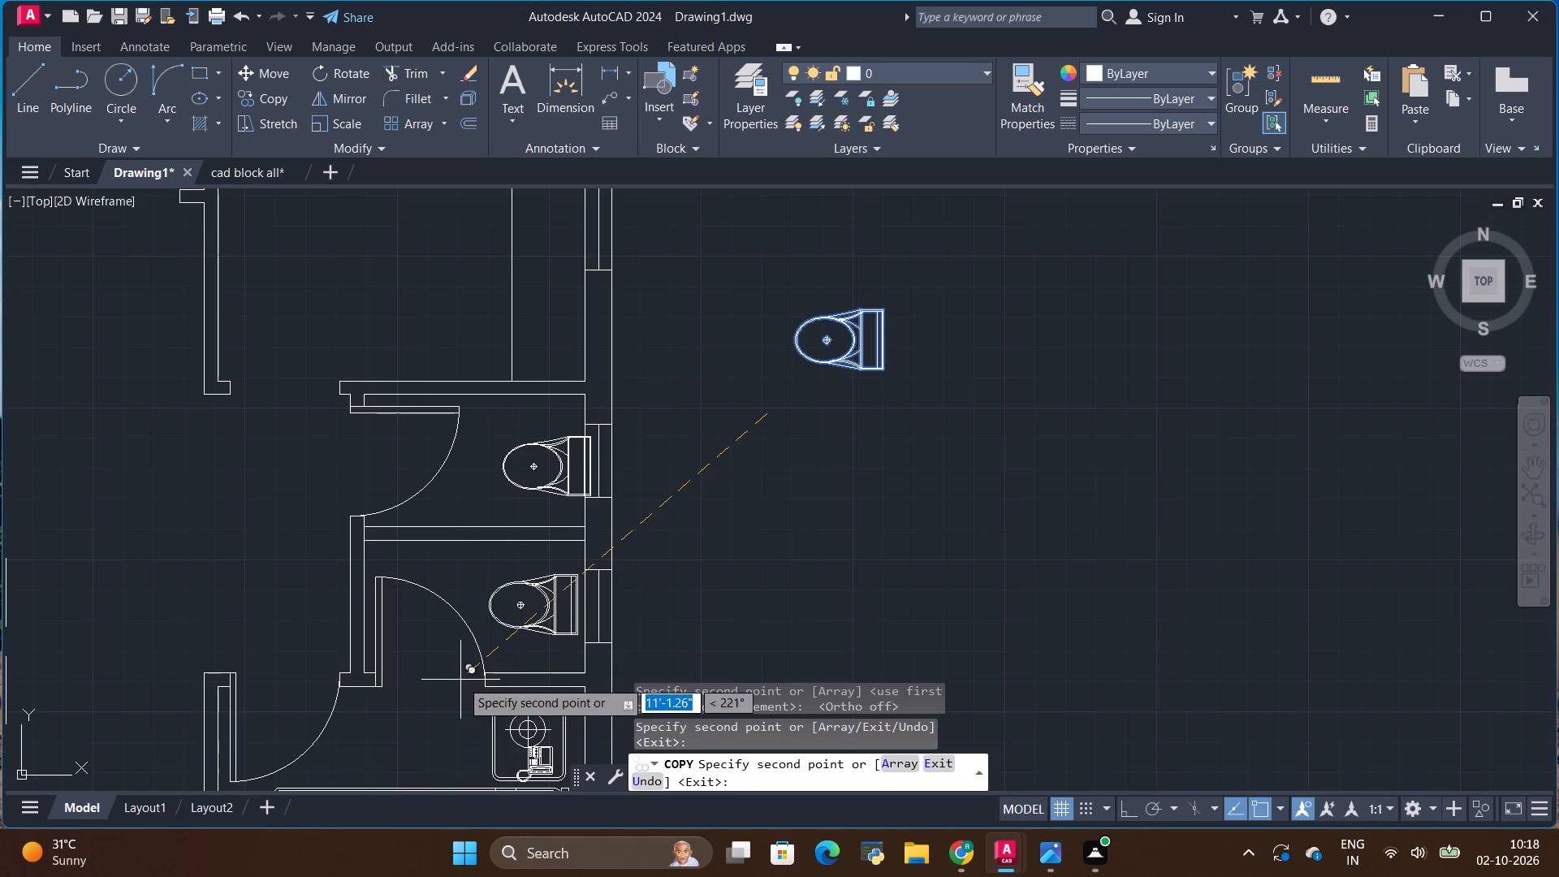
key("Escape")
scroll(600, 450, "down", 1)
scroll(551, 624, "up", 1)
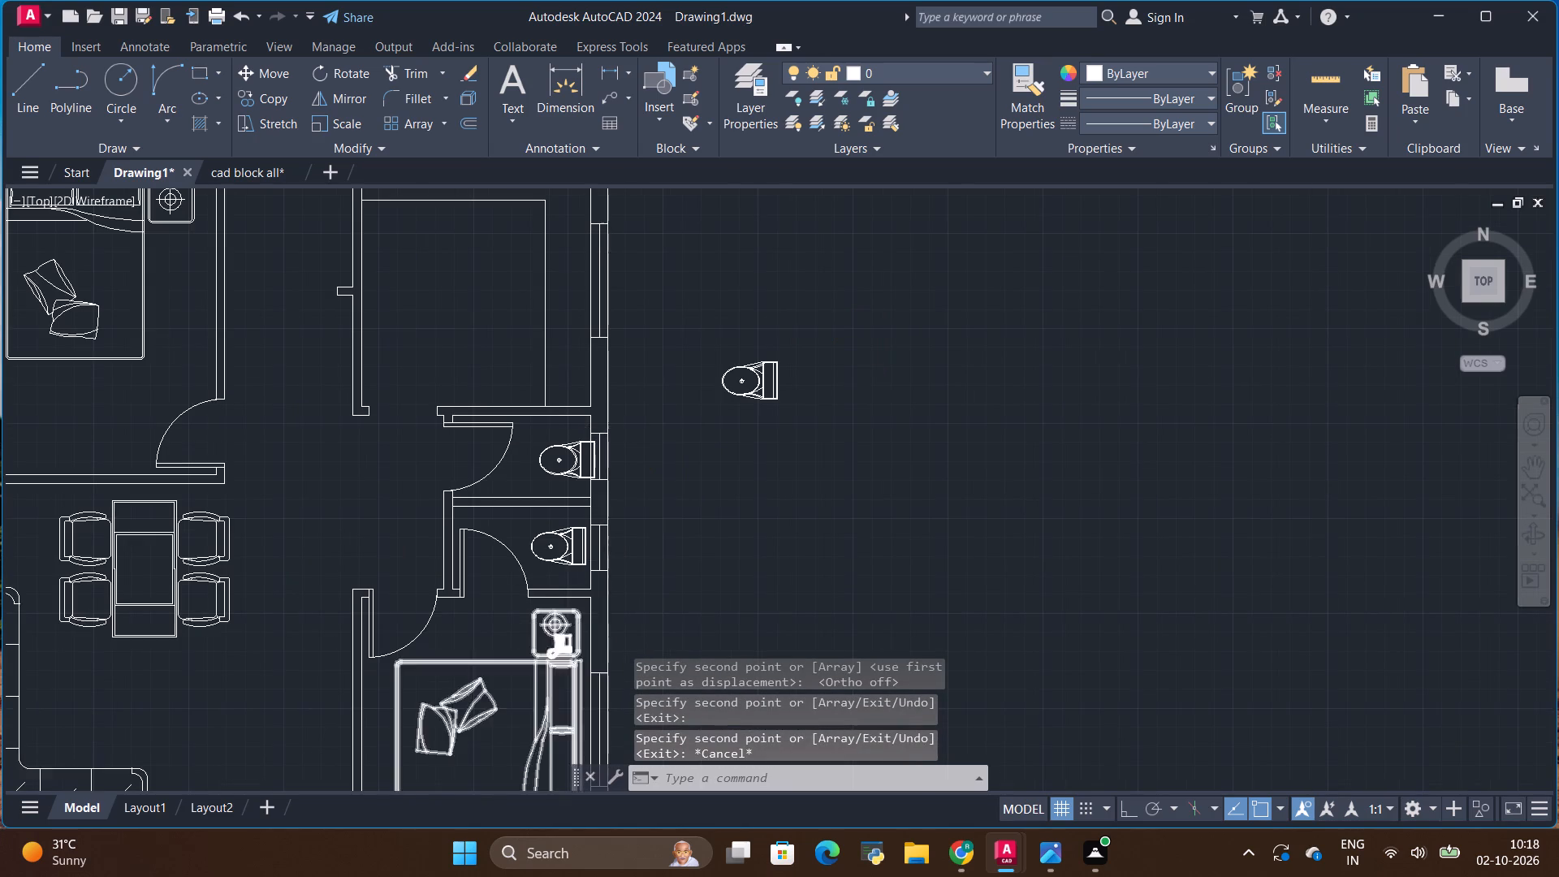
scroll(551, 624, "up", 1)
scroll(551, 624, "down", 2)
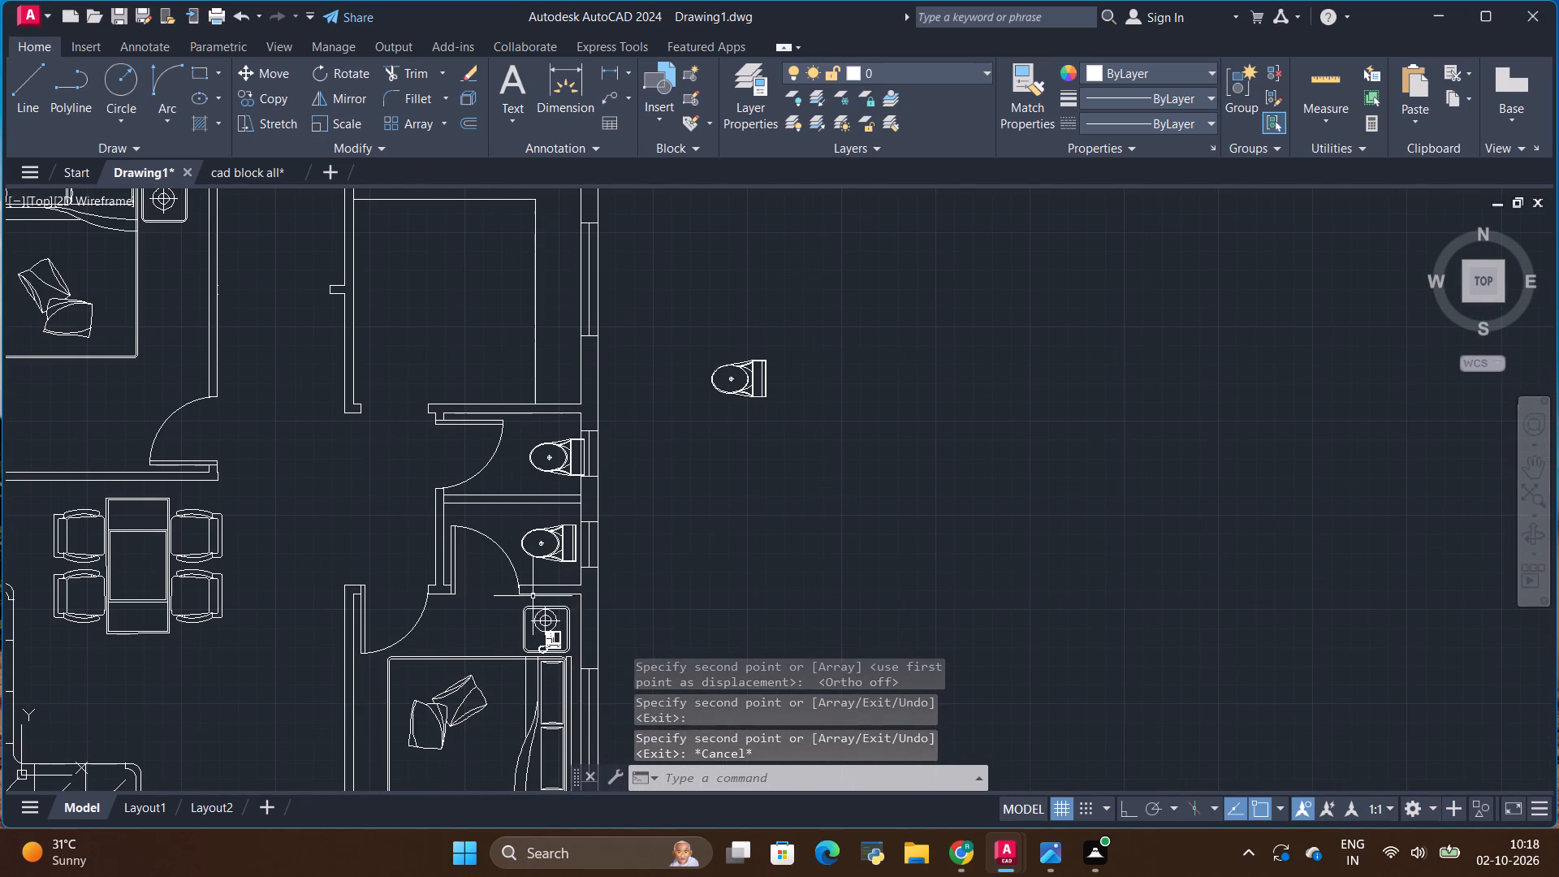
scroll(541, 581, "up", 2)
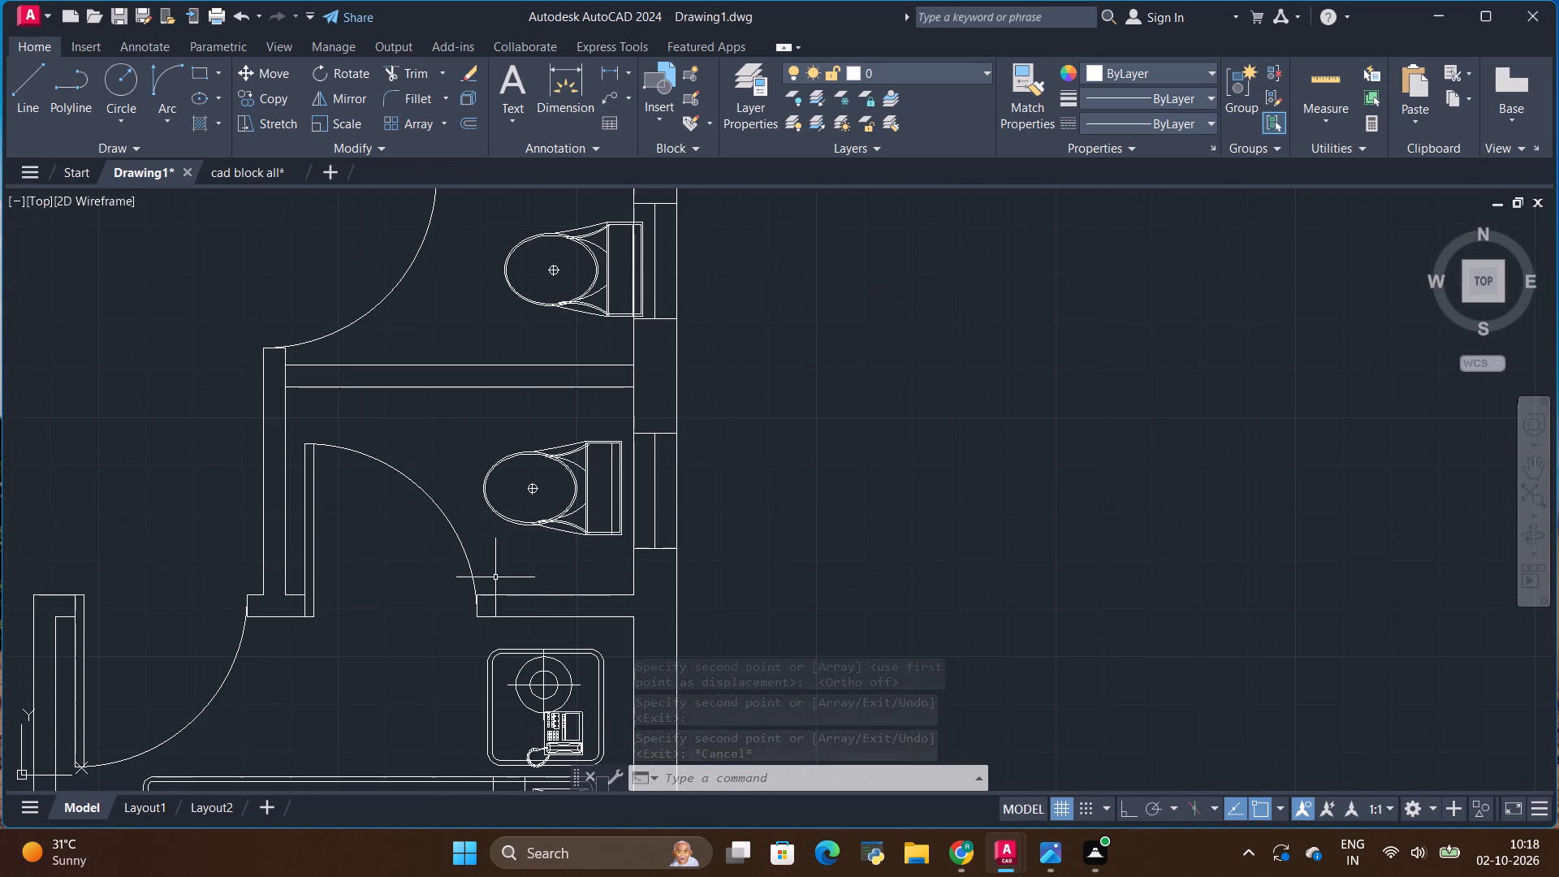
Move the upper bathroom's toilet inward so its tank sits just inside the outer wall, in front of the window.
scroll(490, 577, "down", 1)
left_click(548, 379)
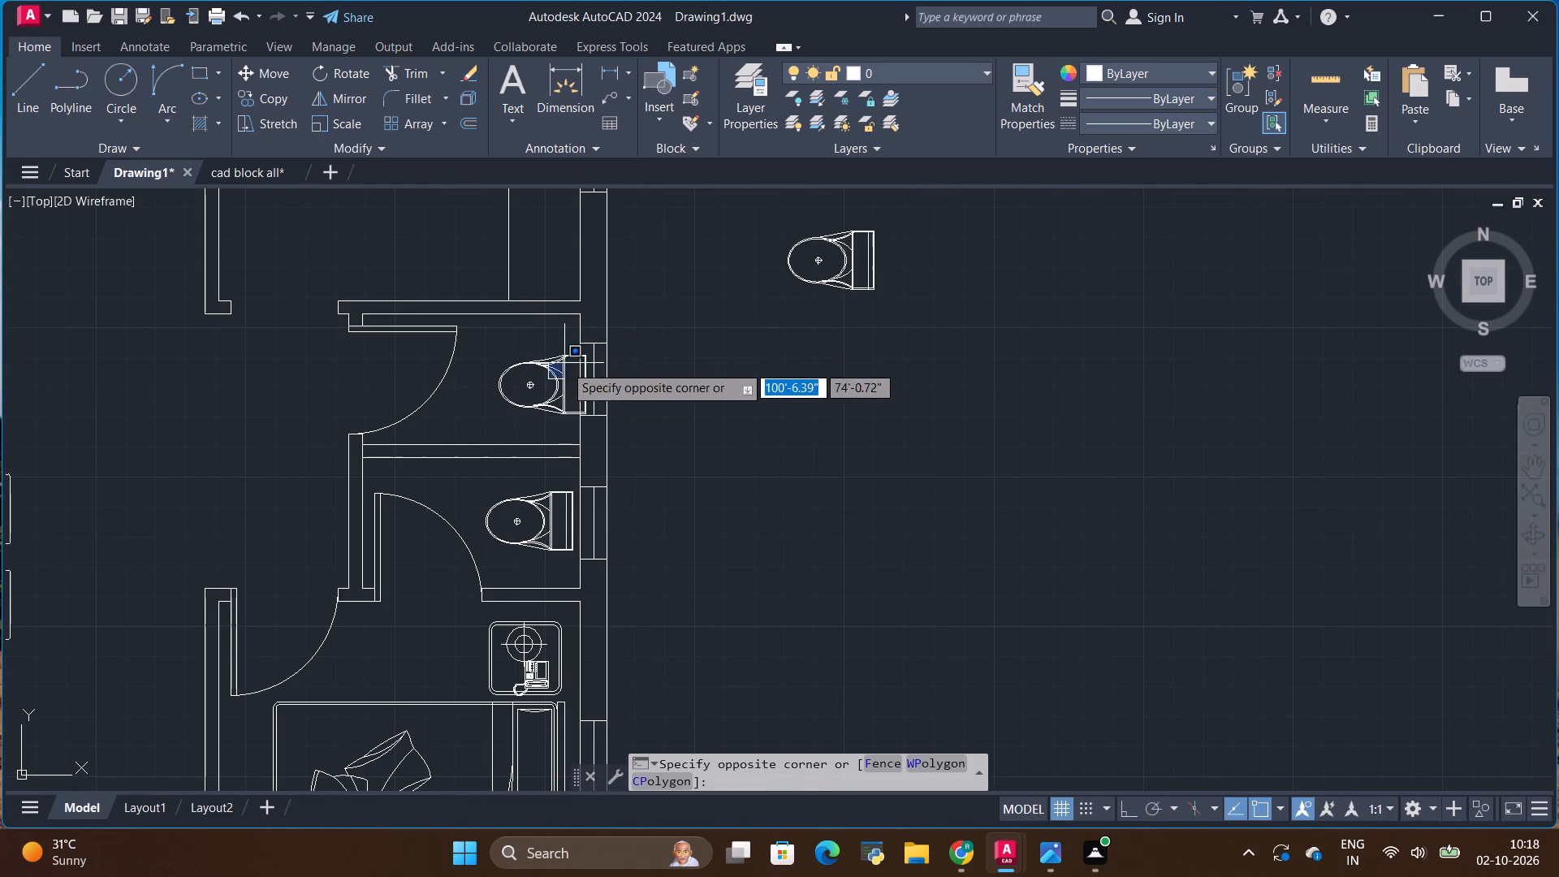
left_click(551, 369)
left_click(550, 364)
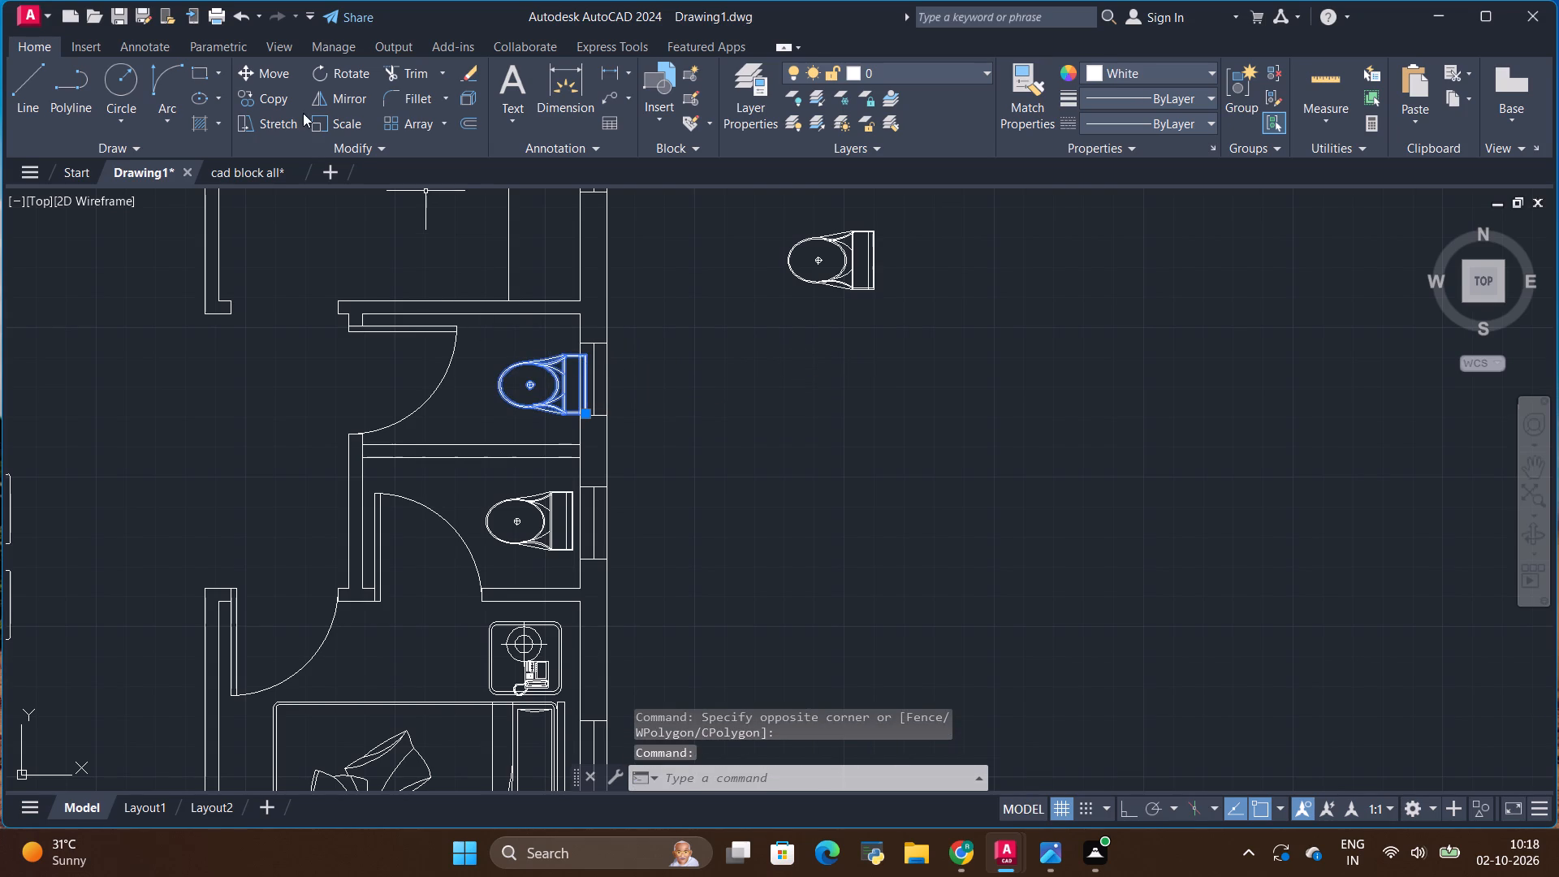
left_click(258, 69)
scroll(524, 343, "up", 2)
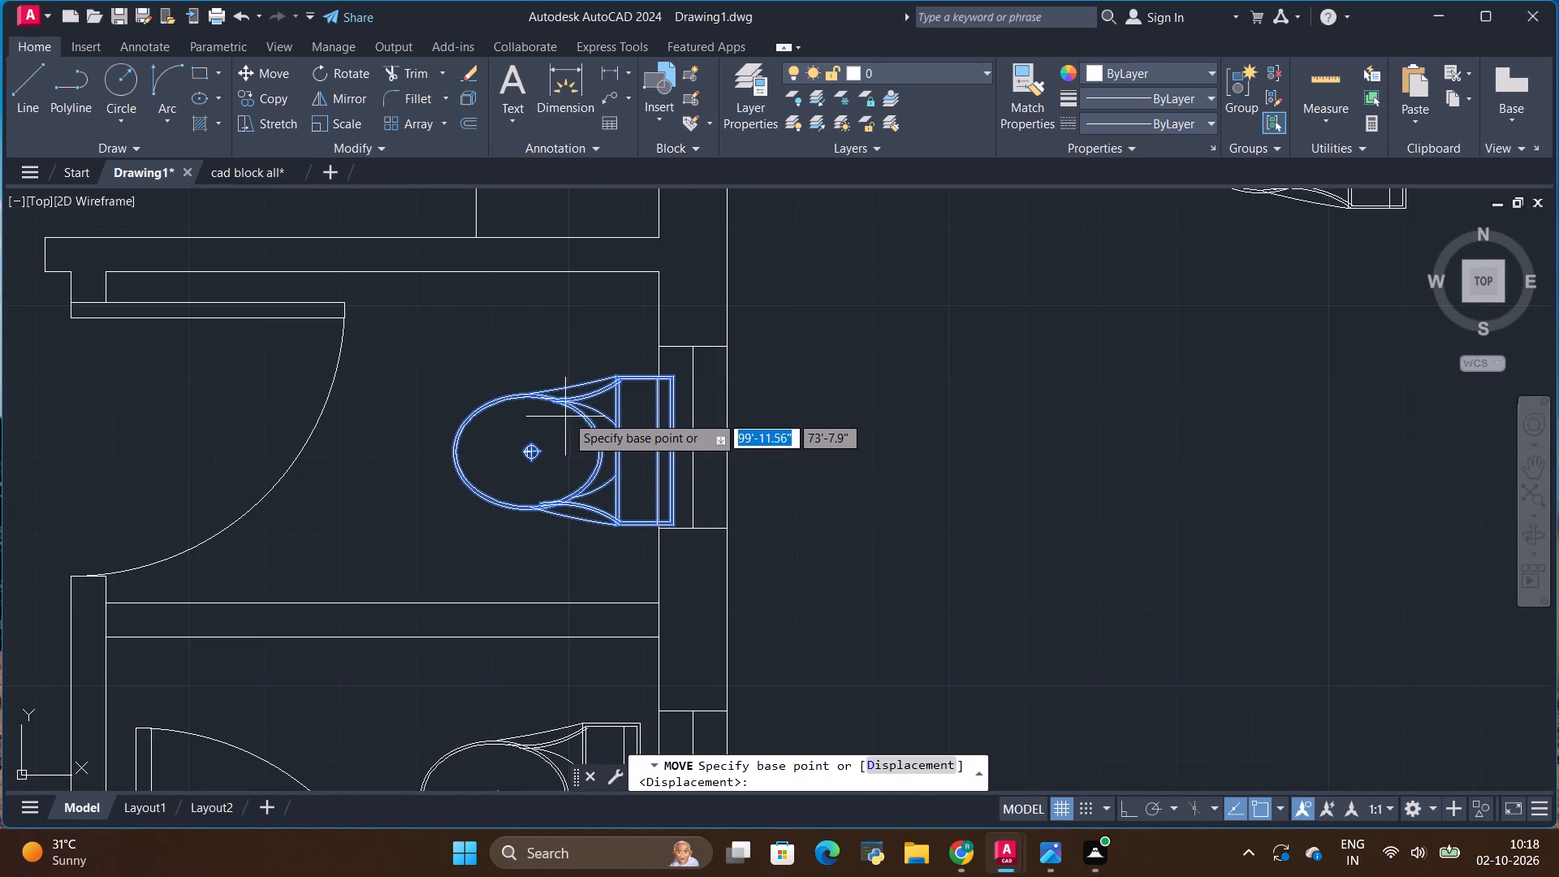
left_click(568, 410)
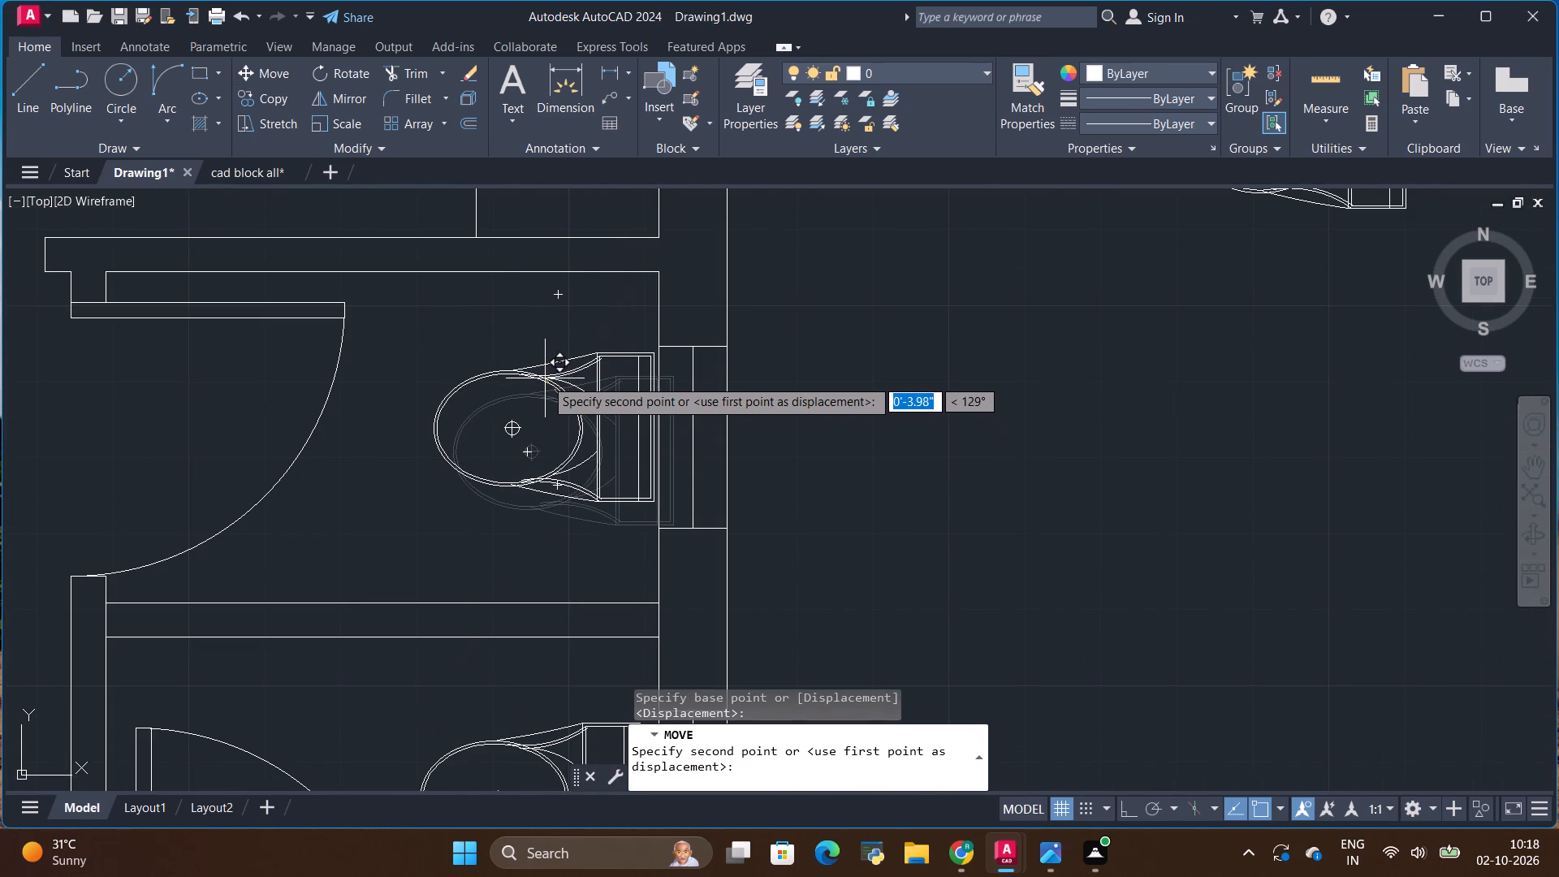
left_click(546, 387)
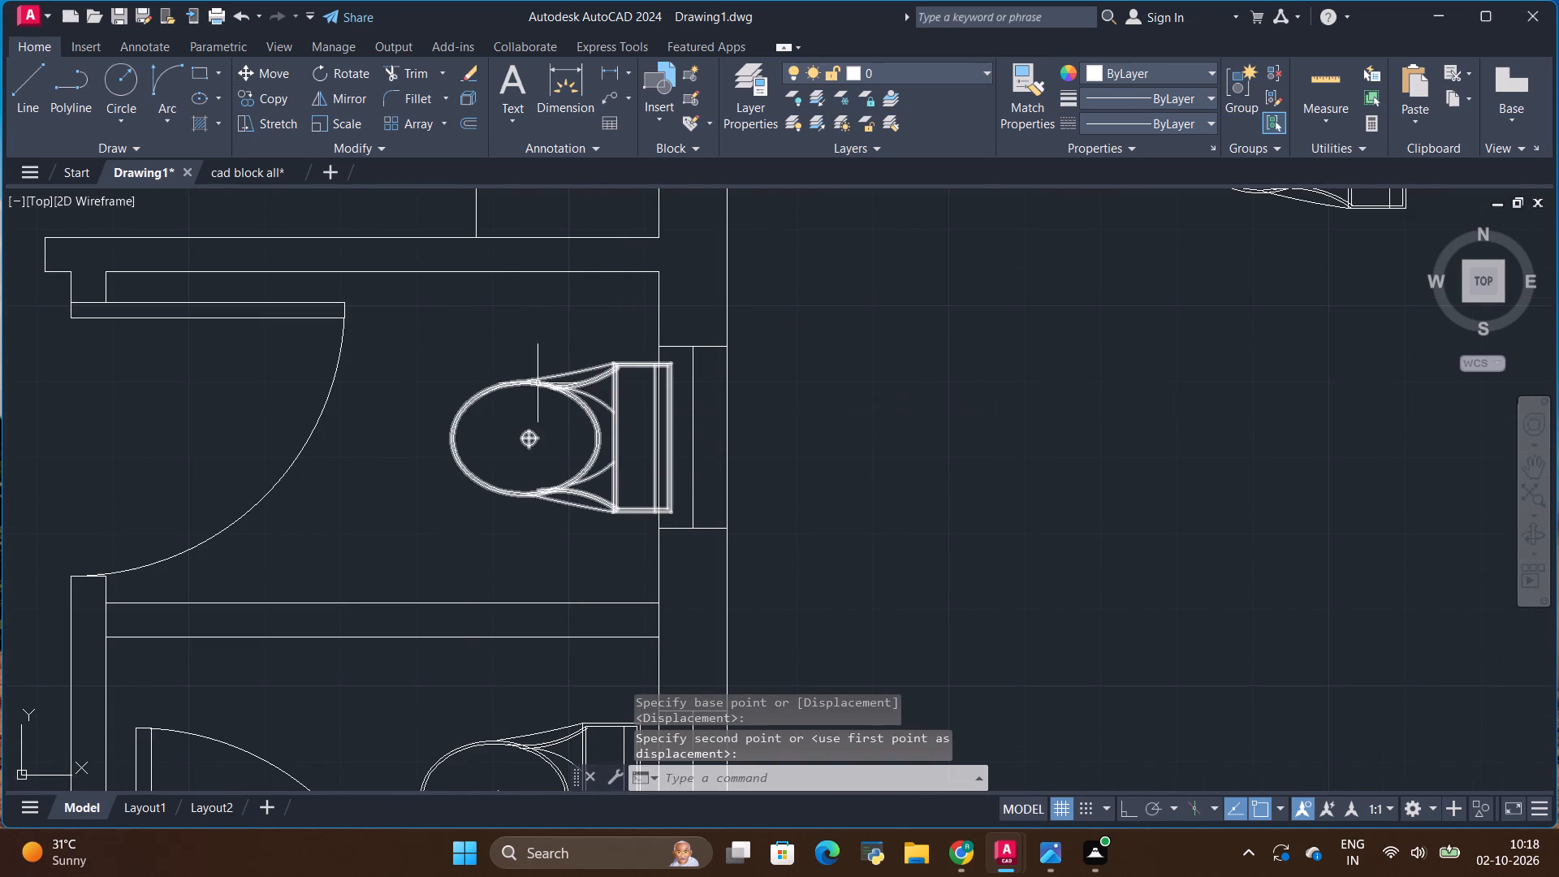
left_click(577, 389)
left_click(580, 399)
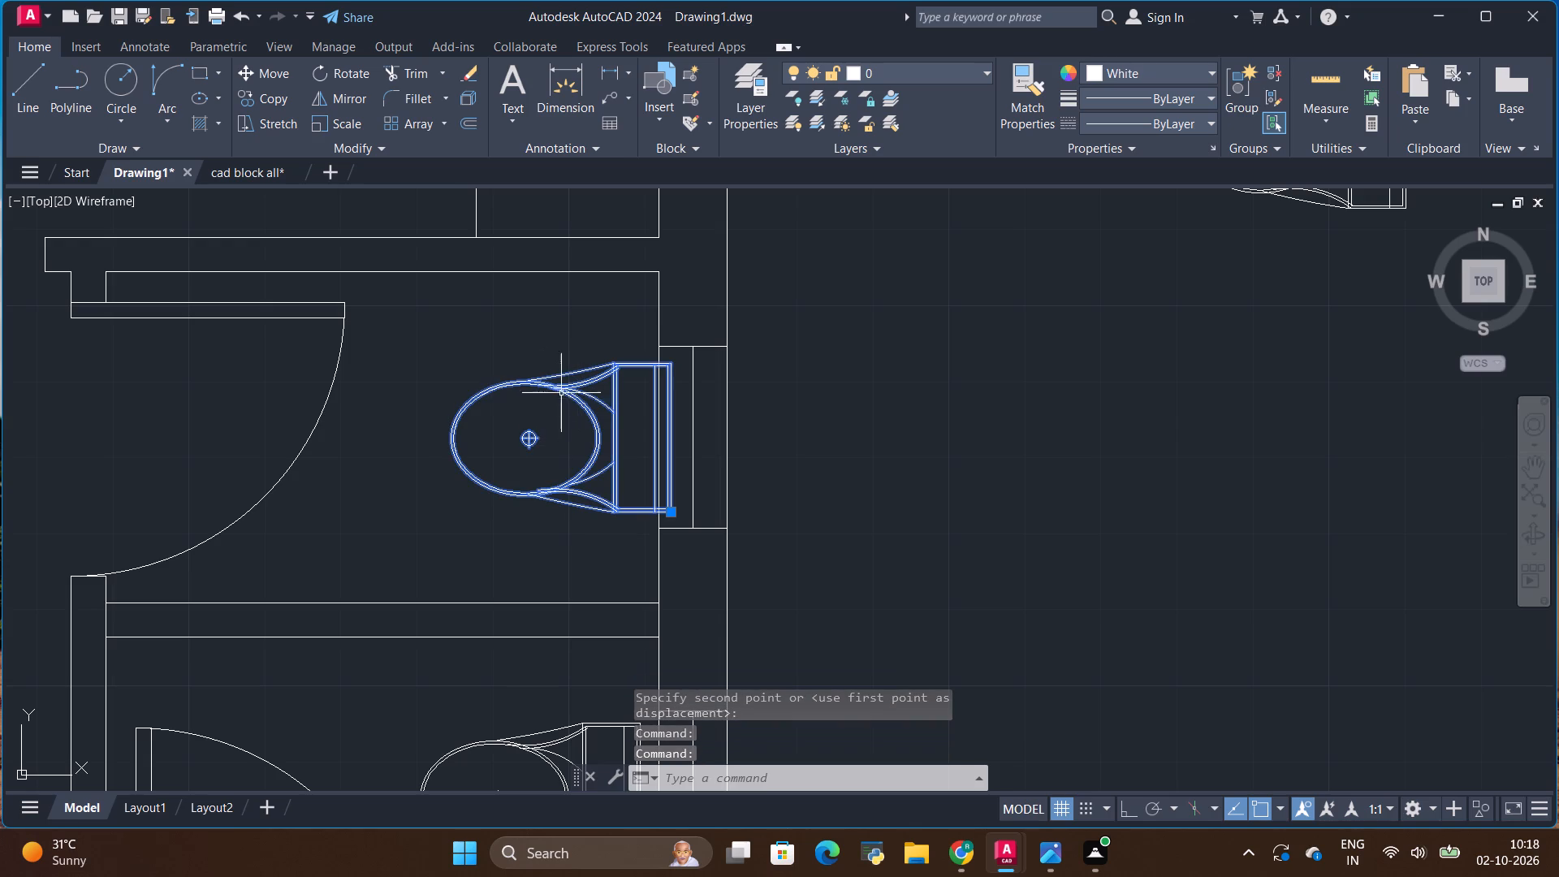
left_click(270, 67)
left_click(586, 395)
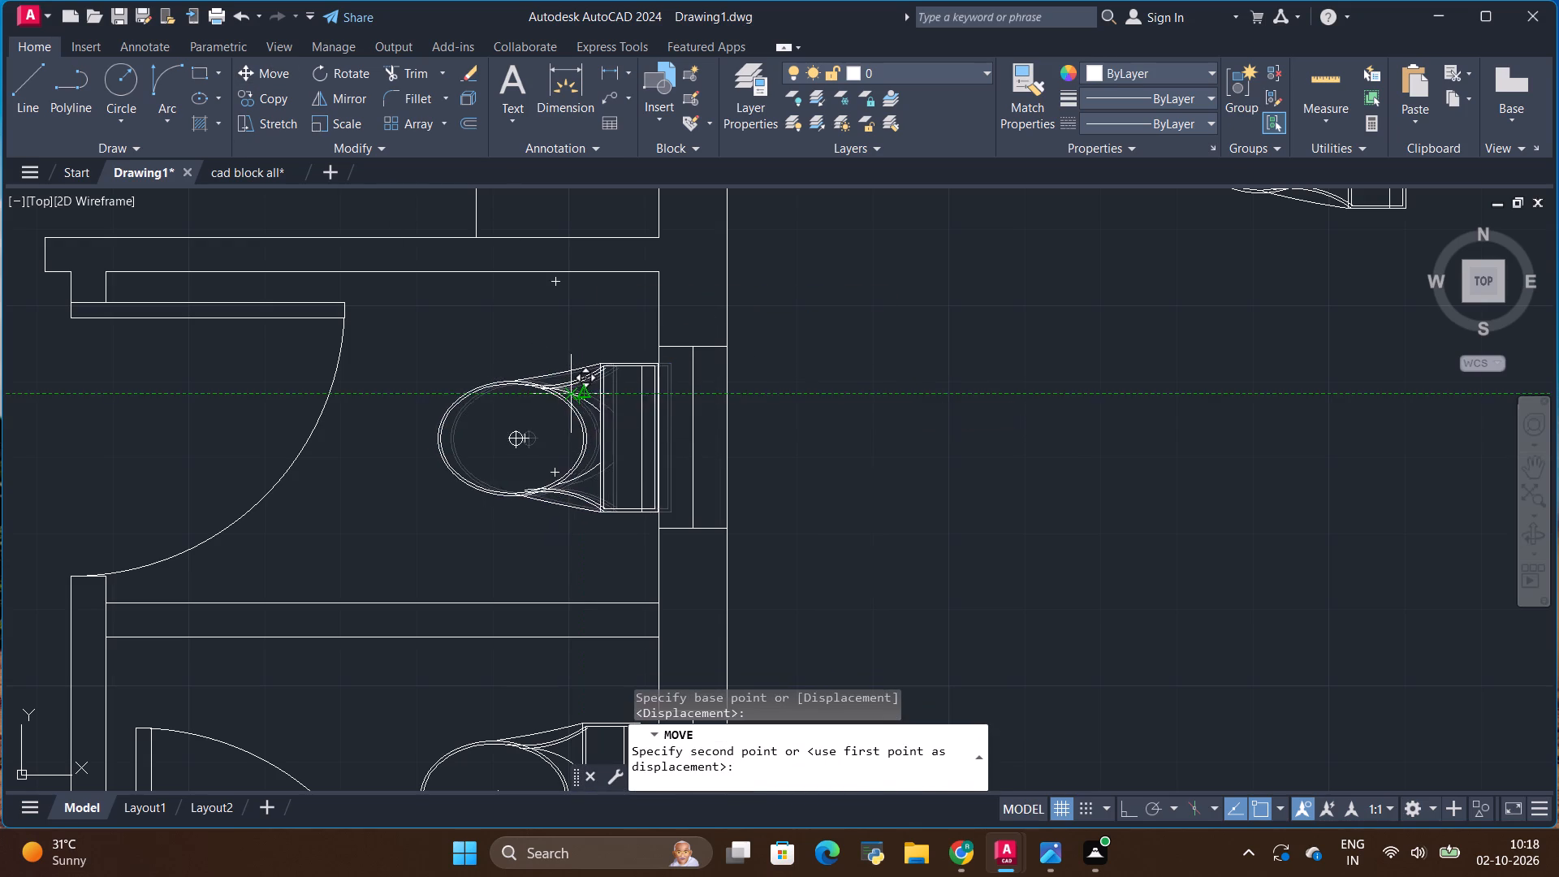
left_click(560, 391)
key("Escape")
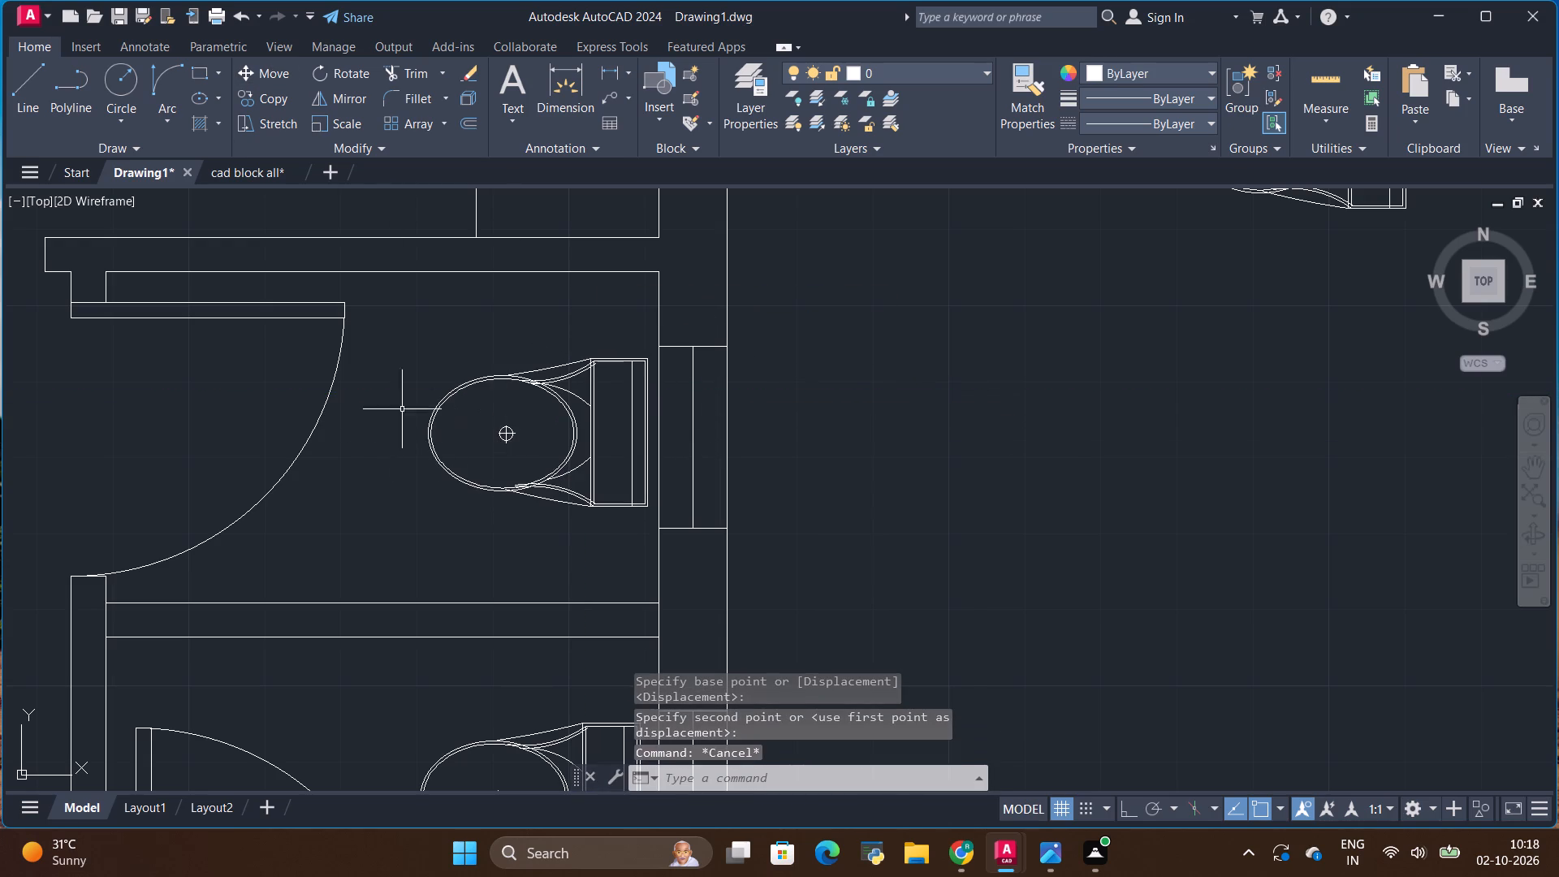
Add the multiline text label "KITCHEN" inside the kitchen, below the counter line, with Ortho on.
scroll(438, 350, "down", 2)
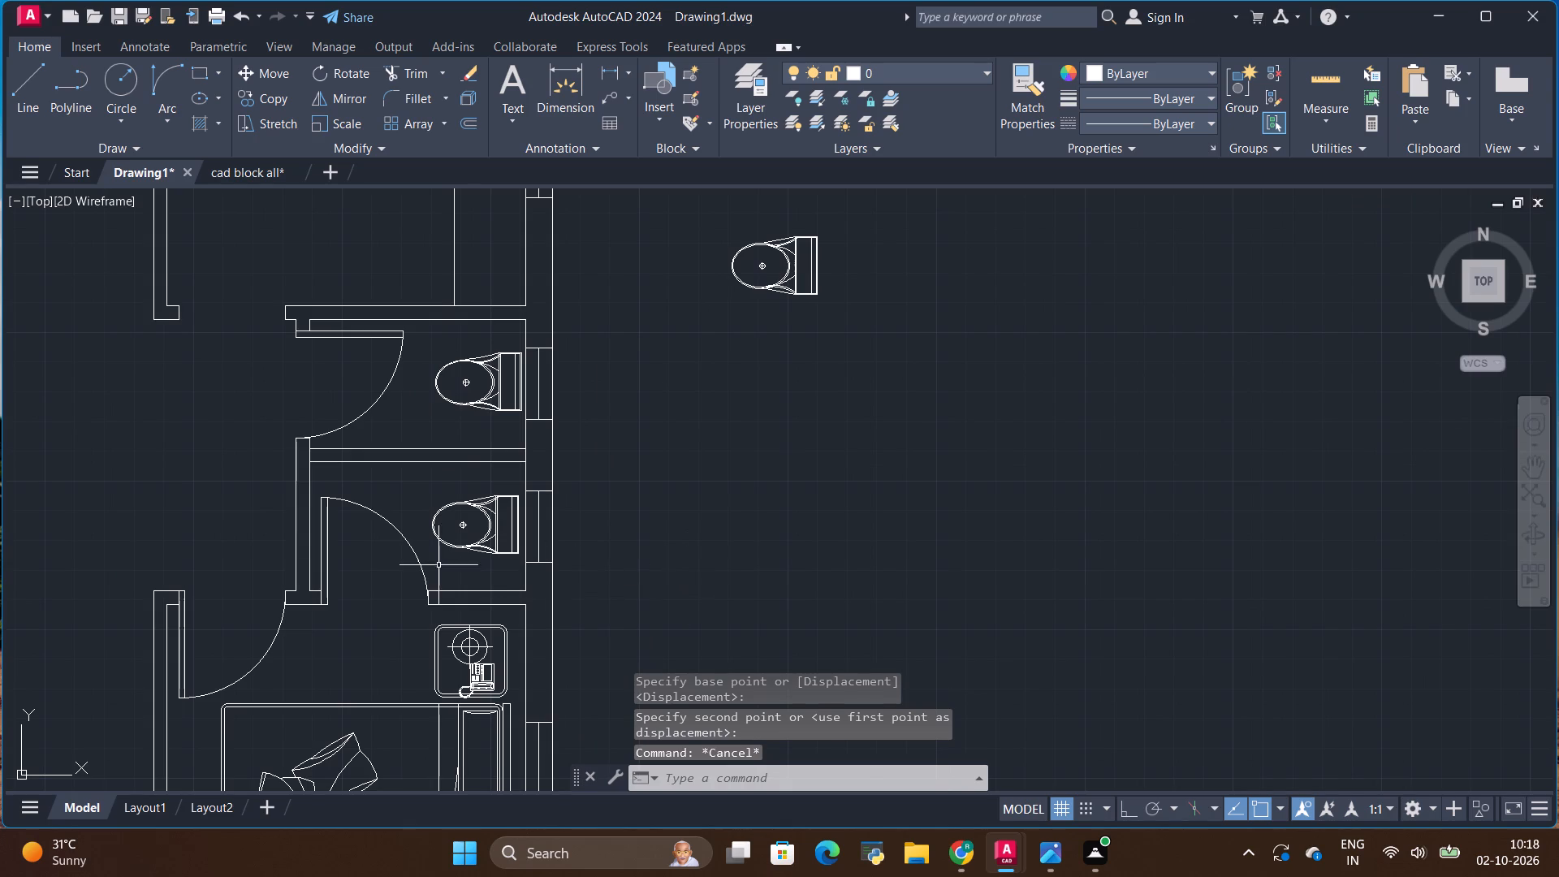
scroll(827, 382, "down", 3)
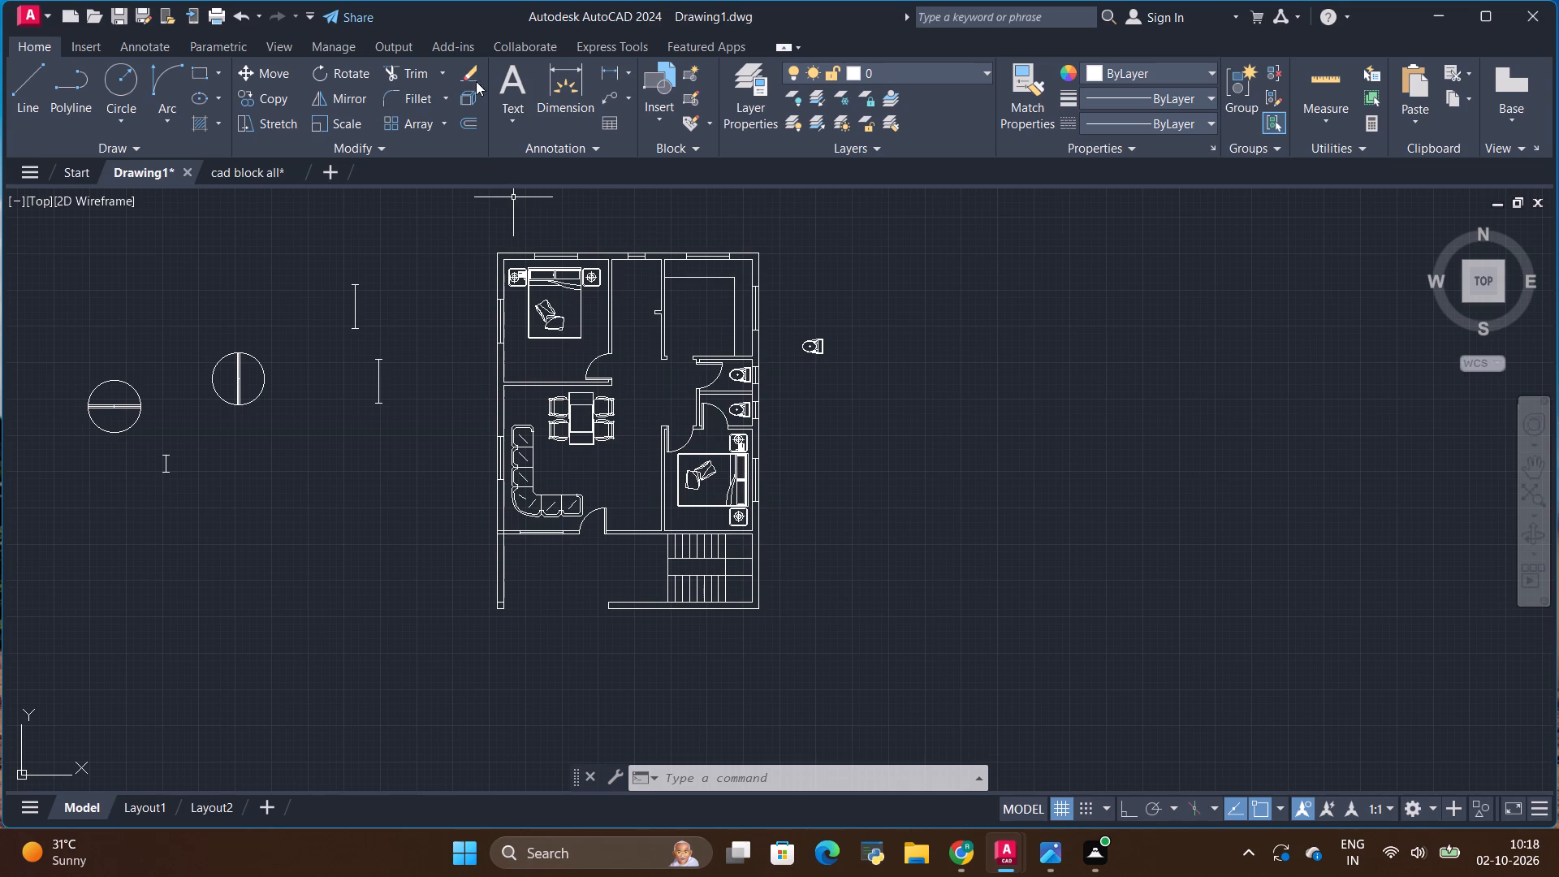
left_click(503, 84)
scroll(748, 261, "up", 2)
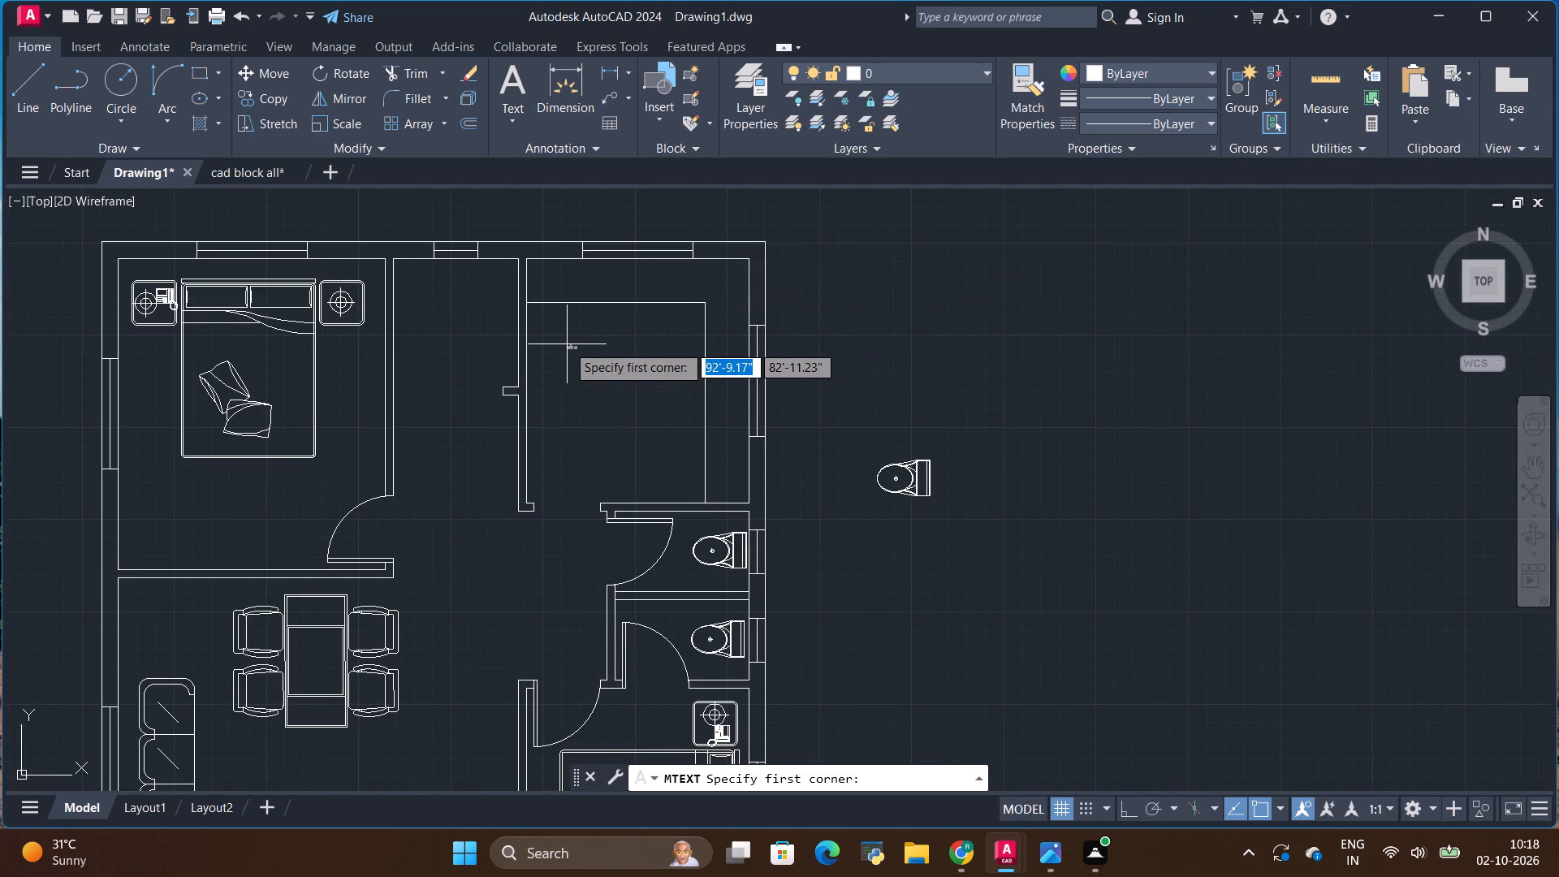
left_click(1125, 813)
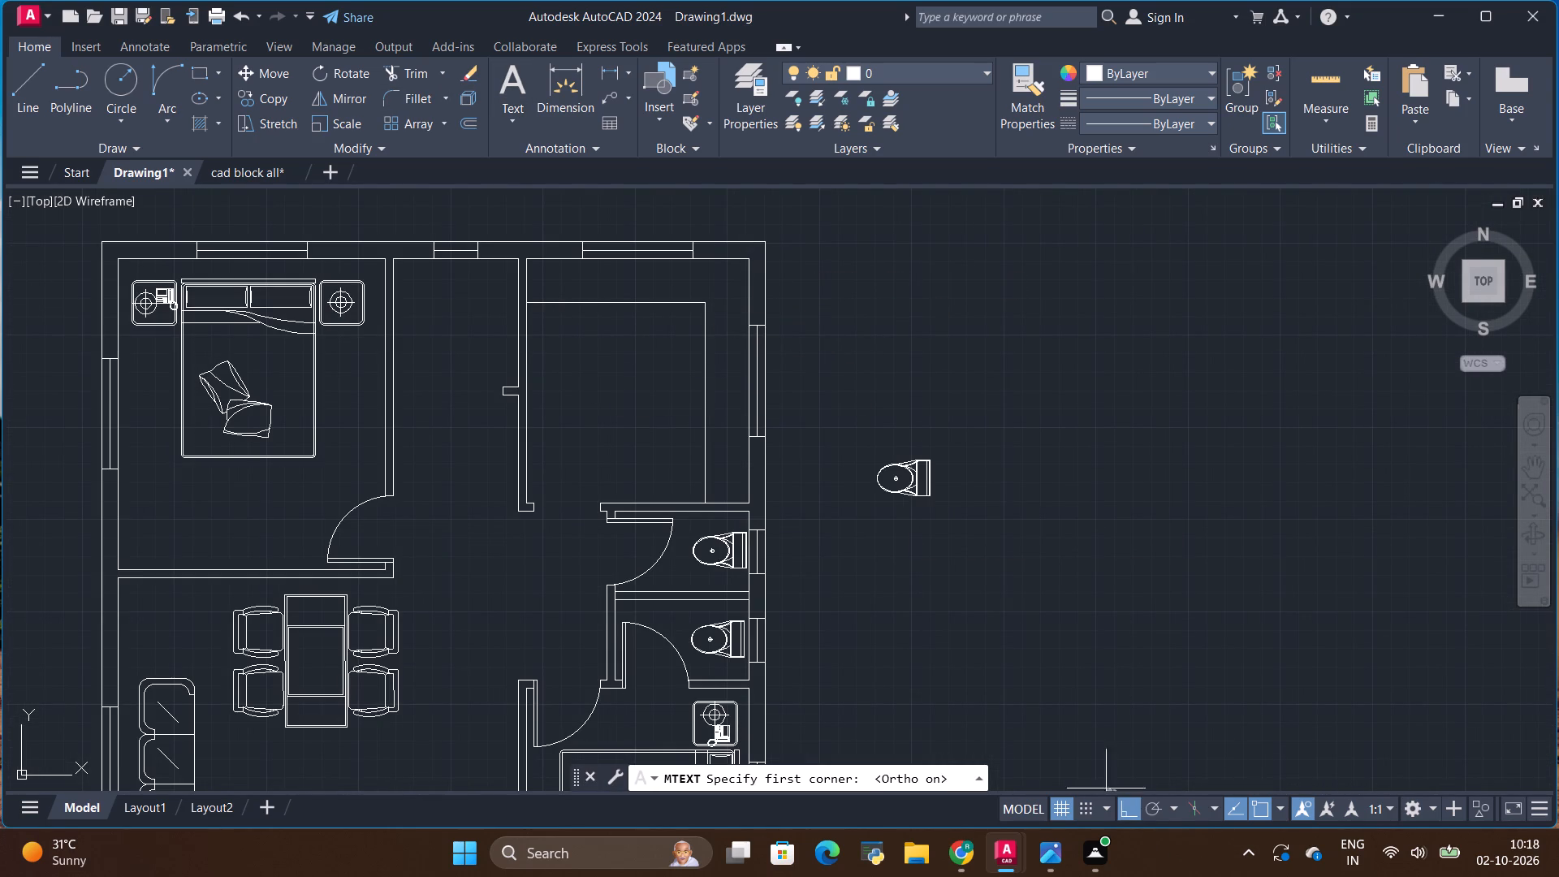
left_click(581, 353)
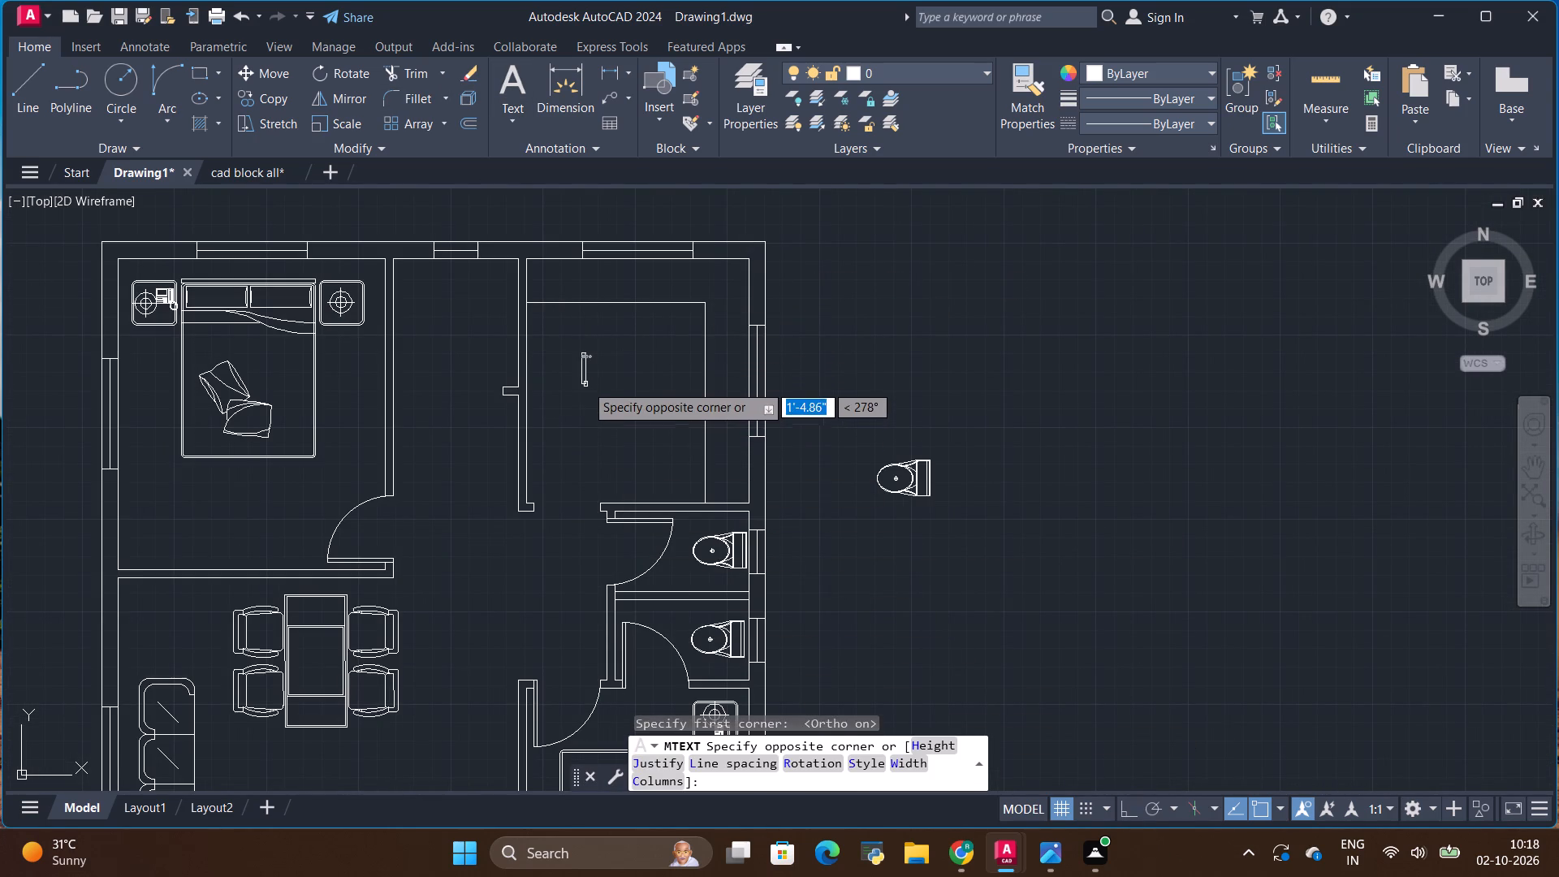
scroll(585, 384, "up", 2)
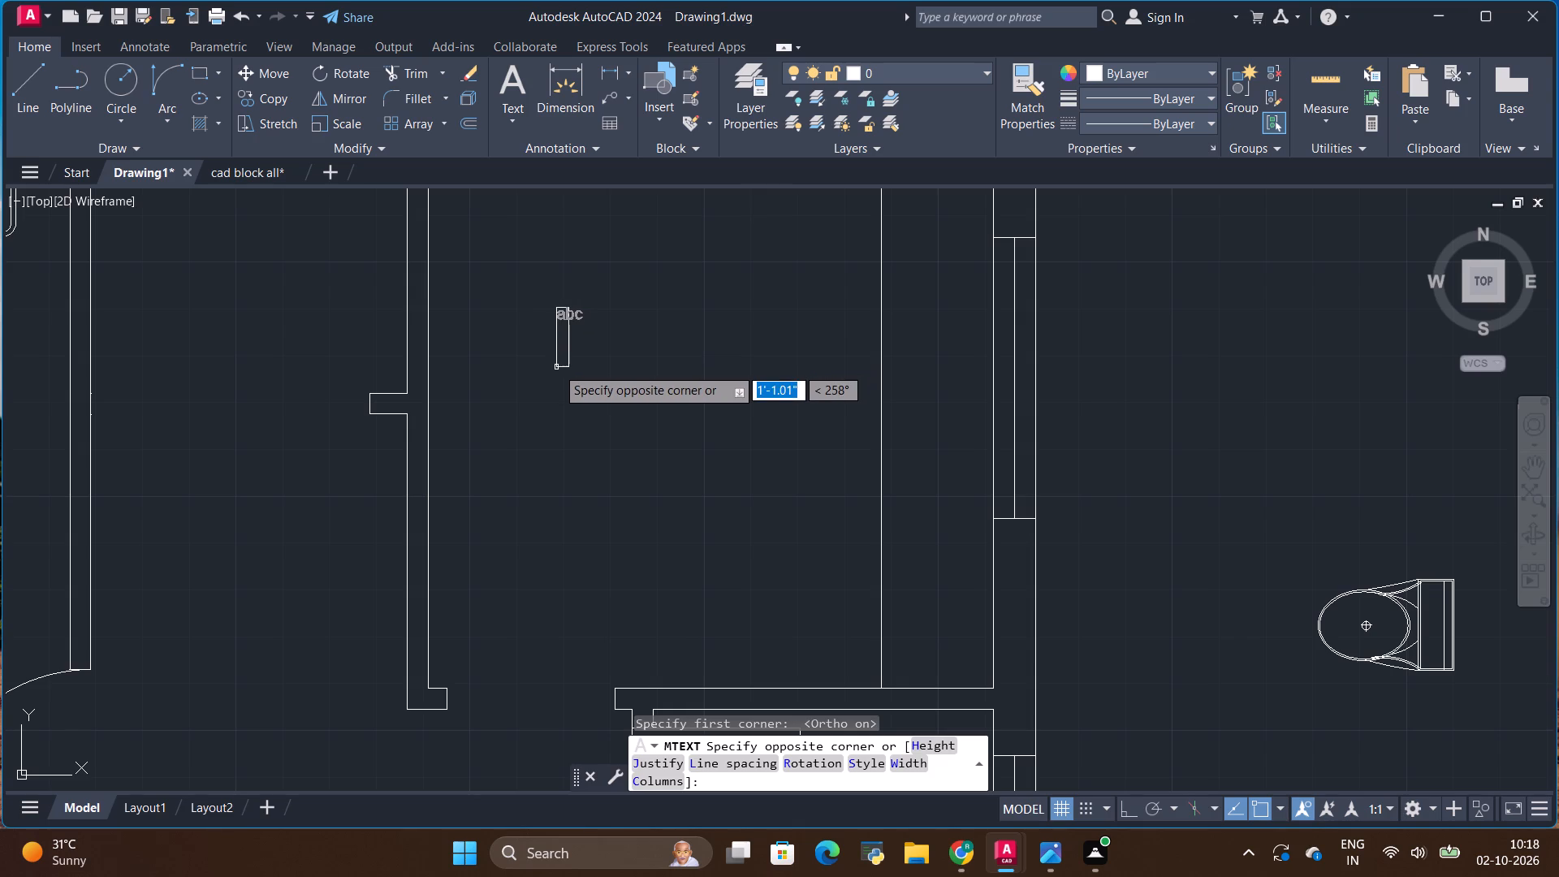
left_click(558, 369)
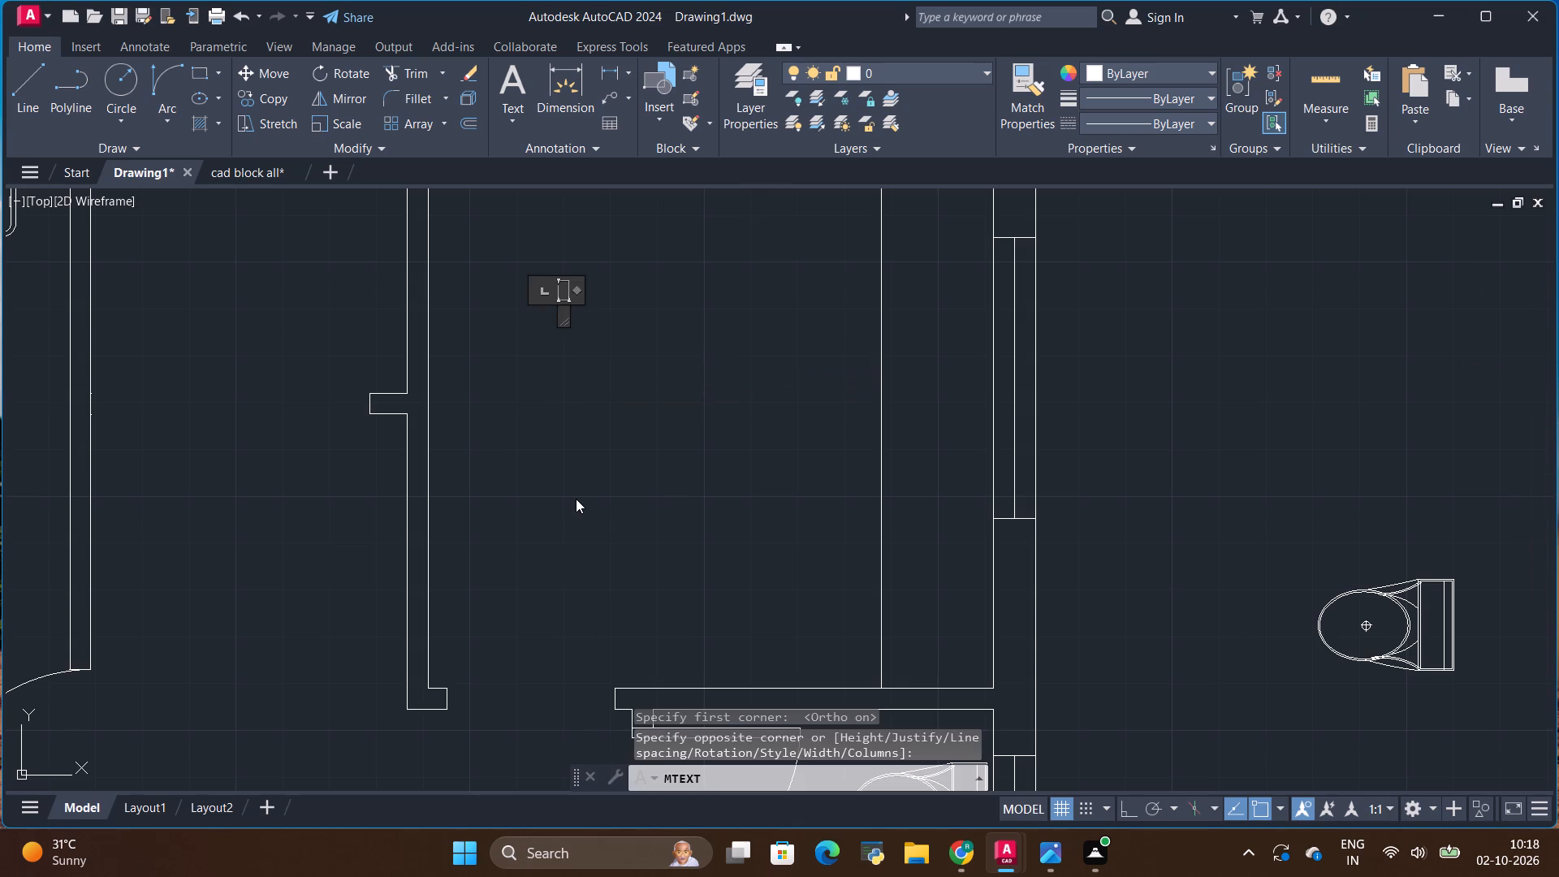
type("ki")
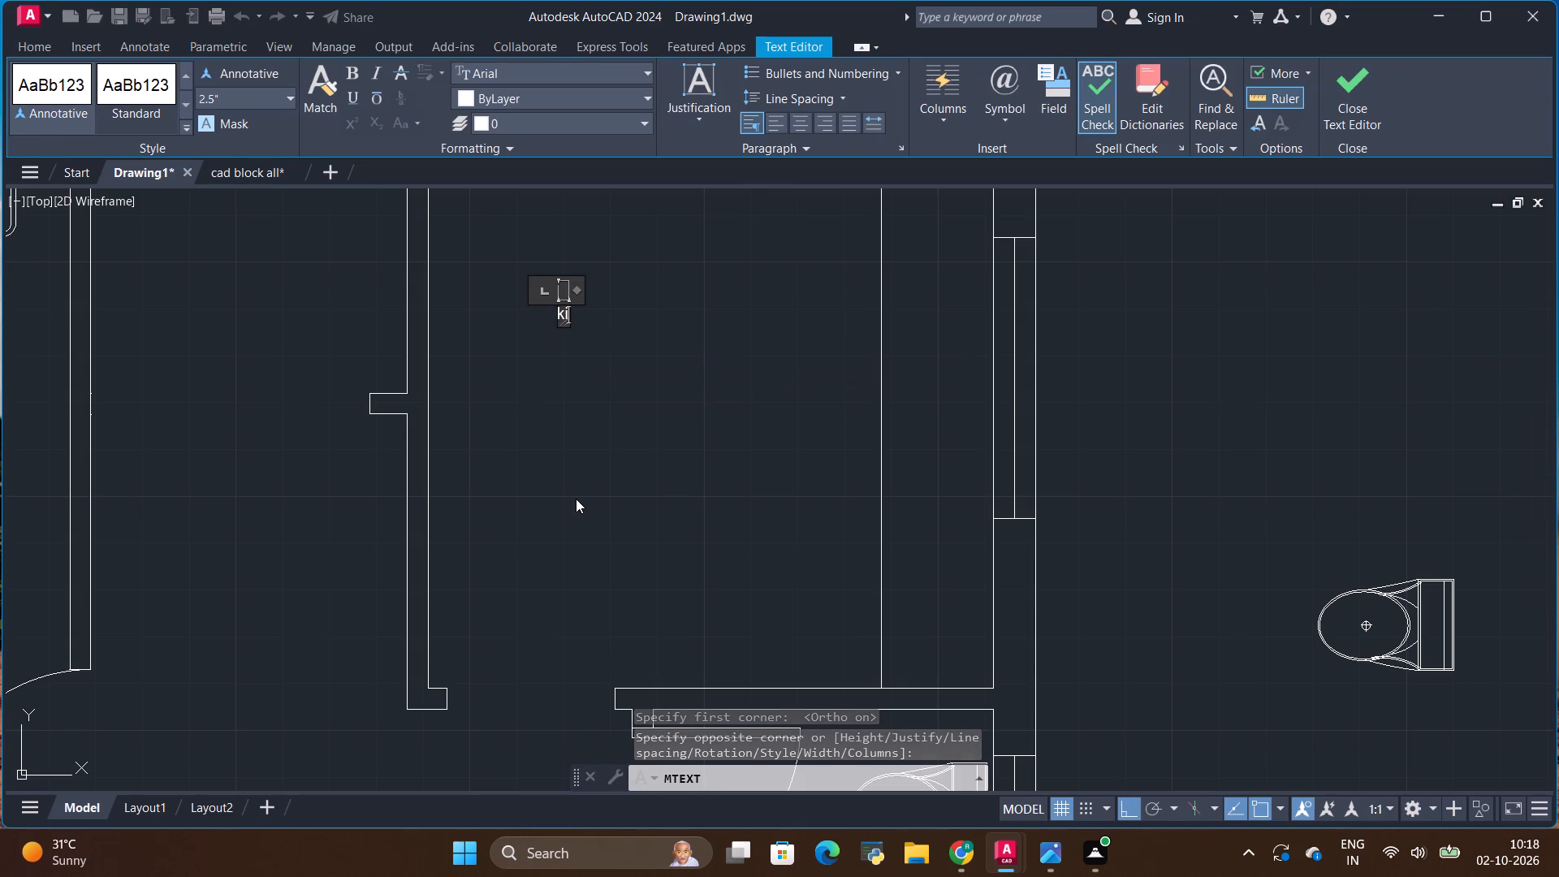
key("t")
key("BackSpace")
key("BackSpace")
key("BackSpace")
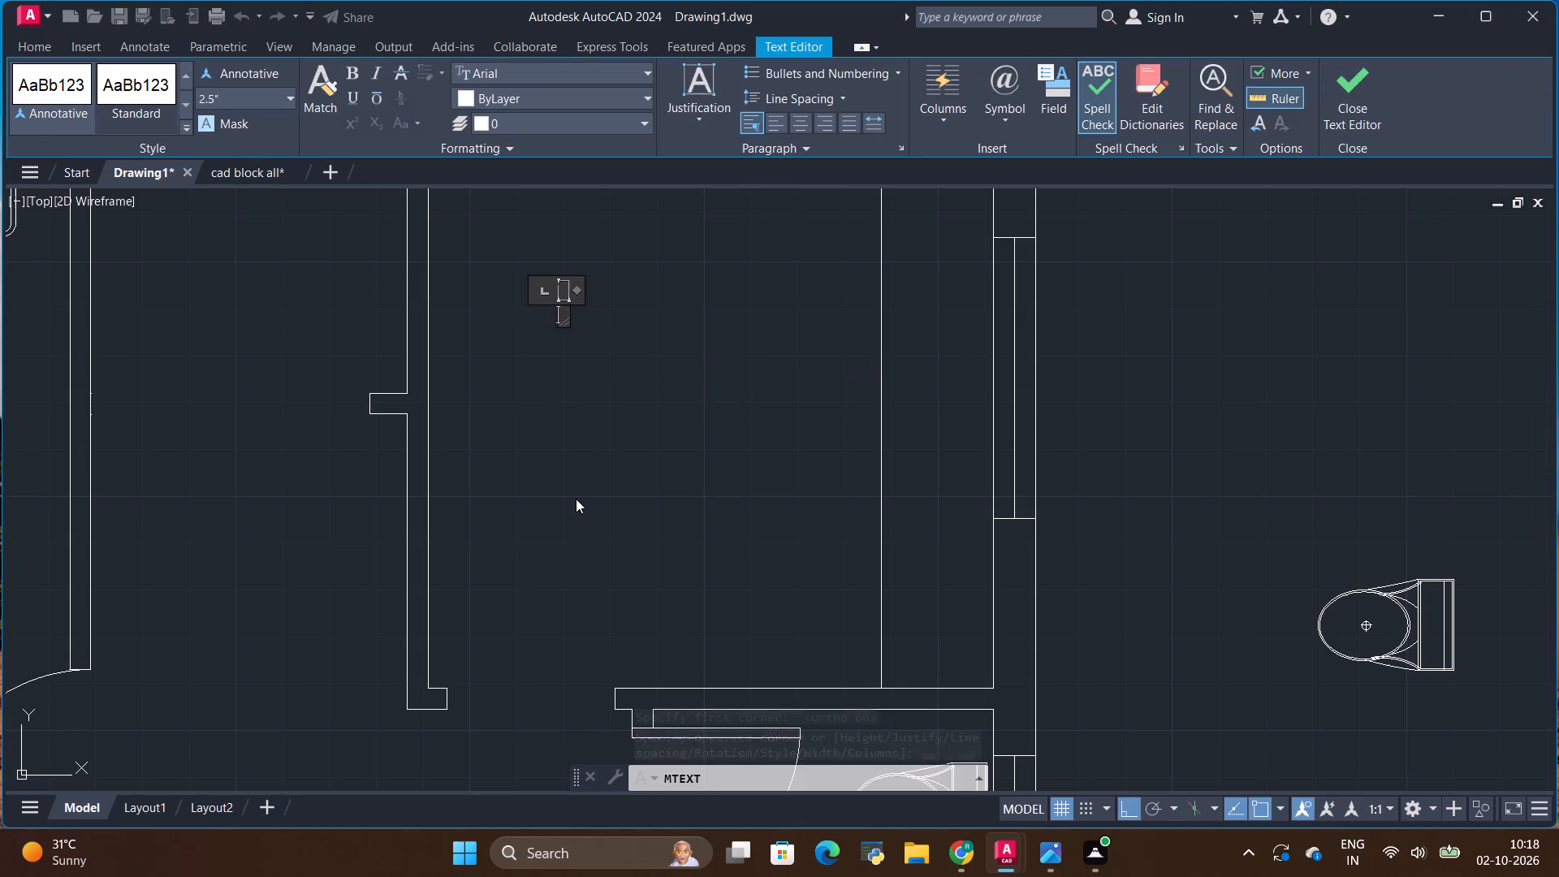
type("KITCHEN")
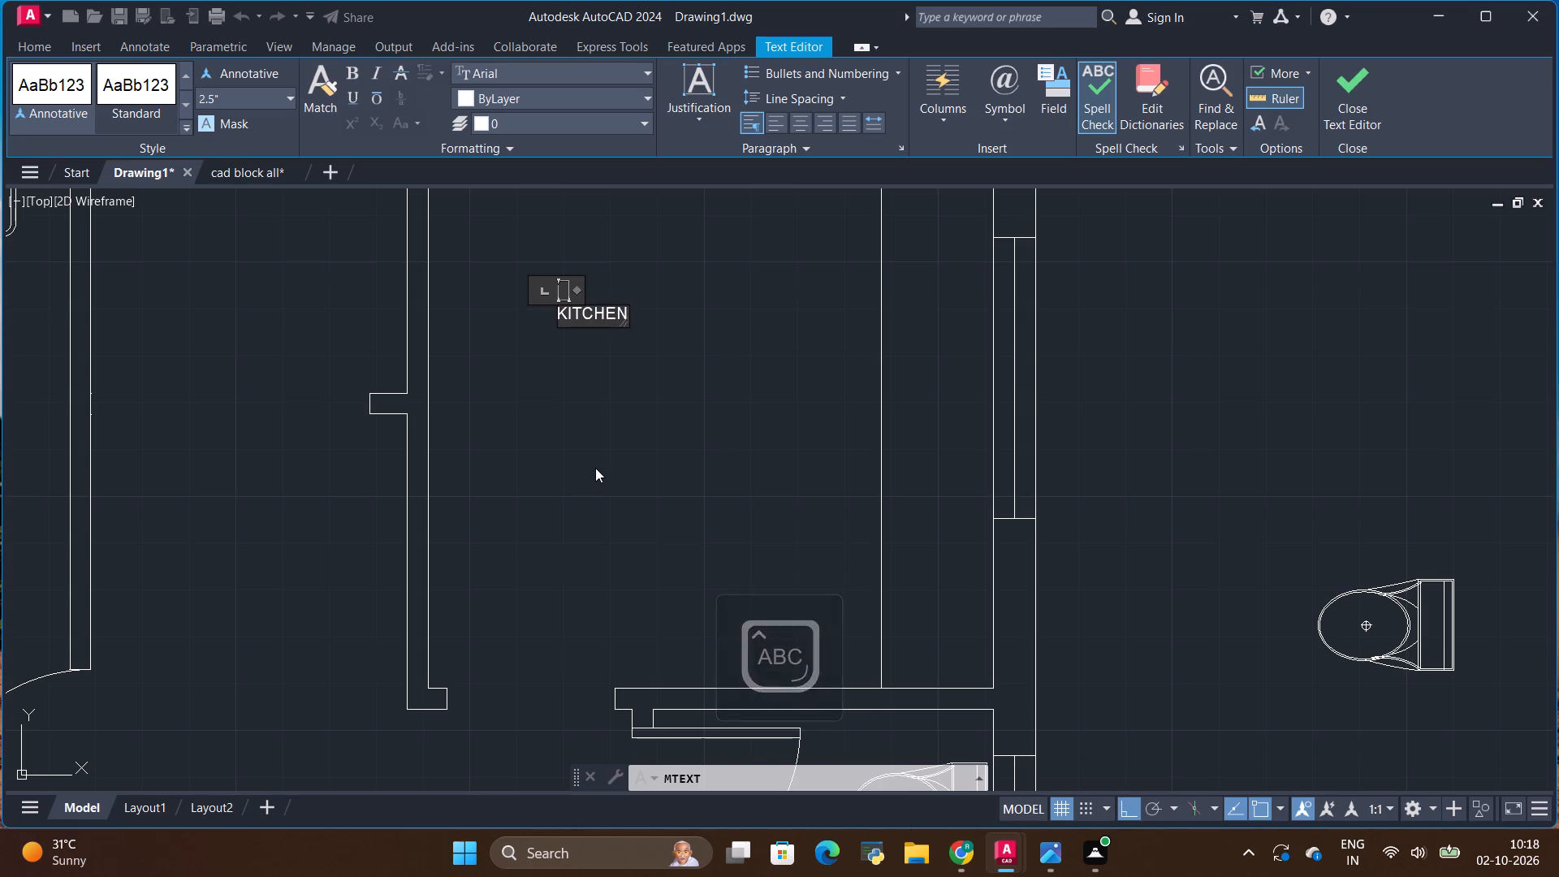
left_click(596, 479)
Scale the KITCHEN label up to about 1.6 times its size from its lower corner beside the K.
left_click(607, 311)
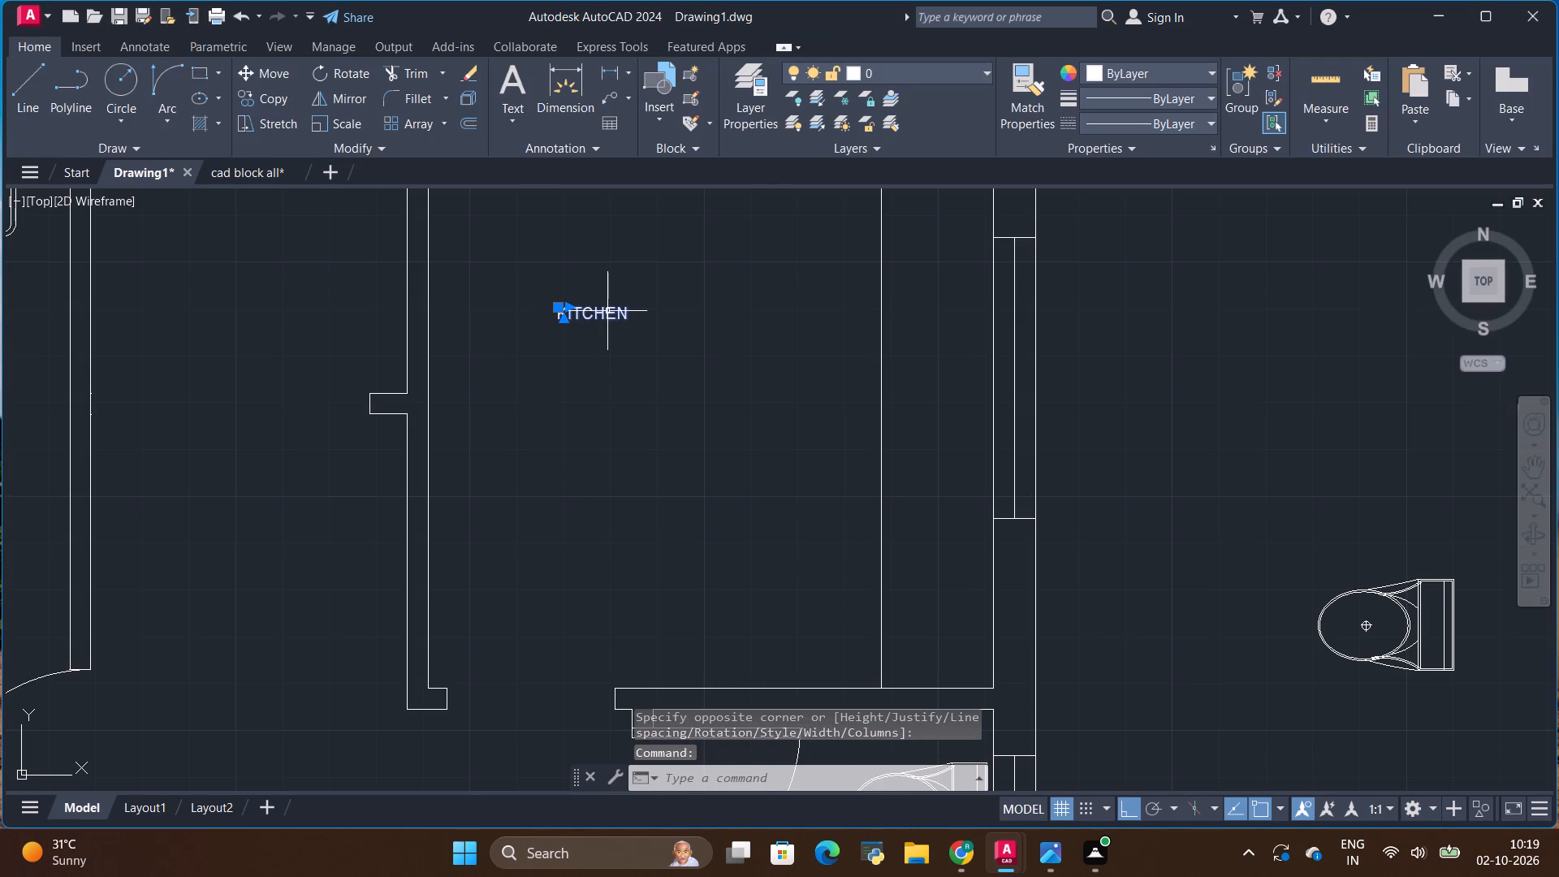
scroll(553, 309, "up", 2)
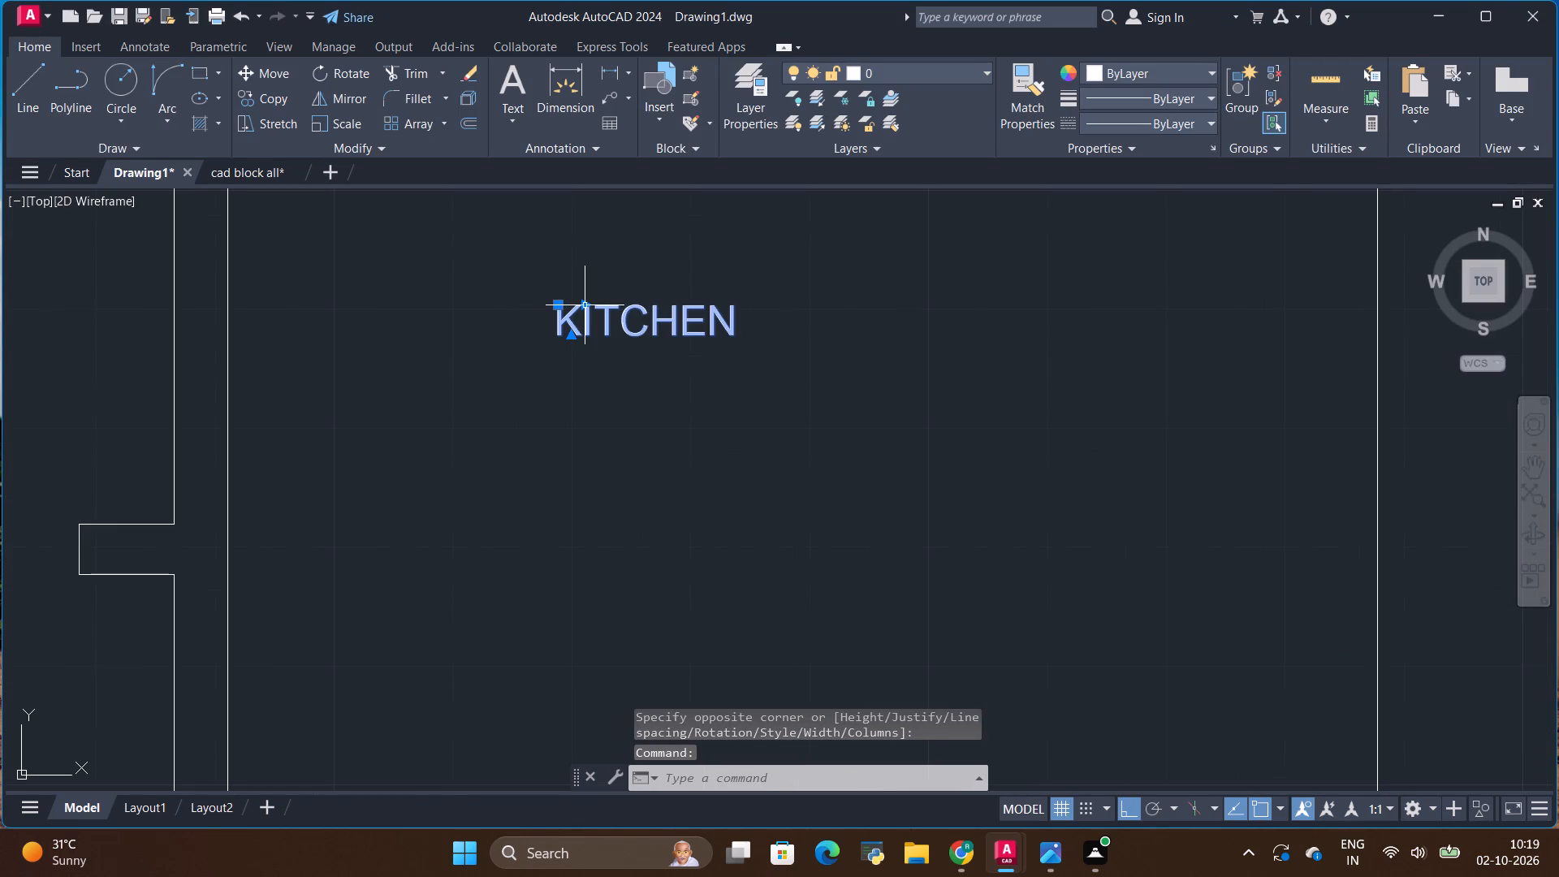
left_click(330, 126)
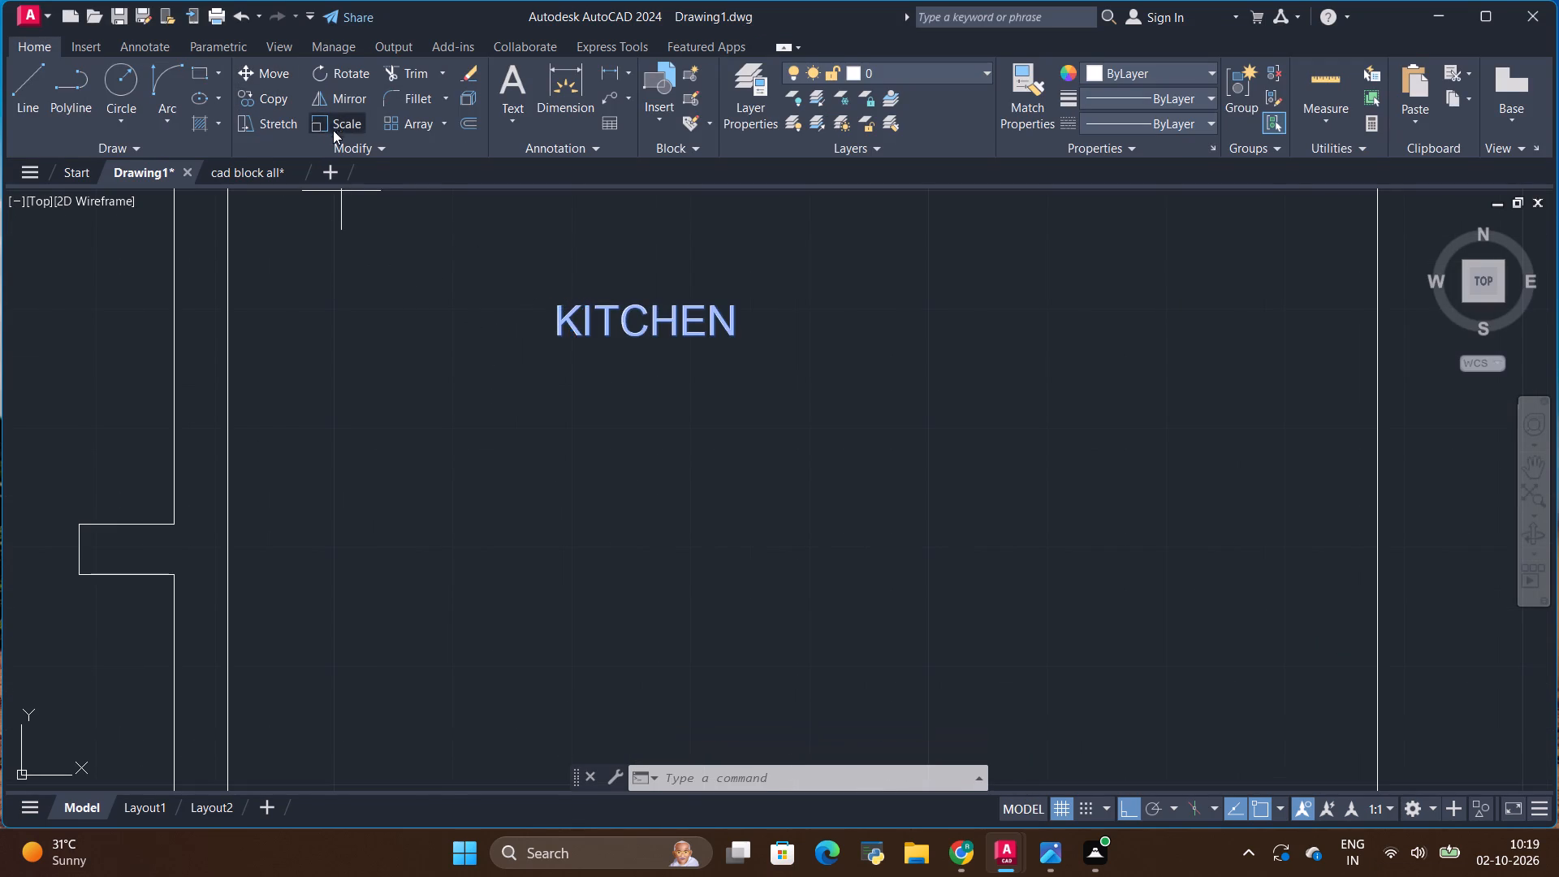
left_click(553, 335)
scroll(544, 484, "down", 3)
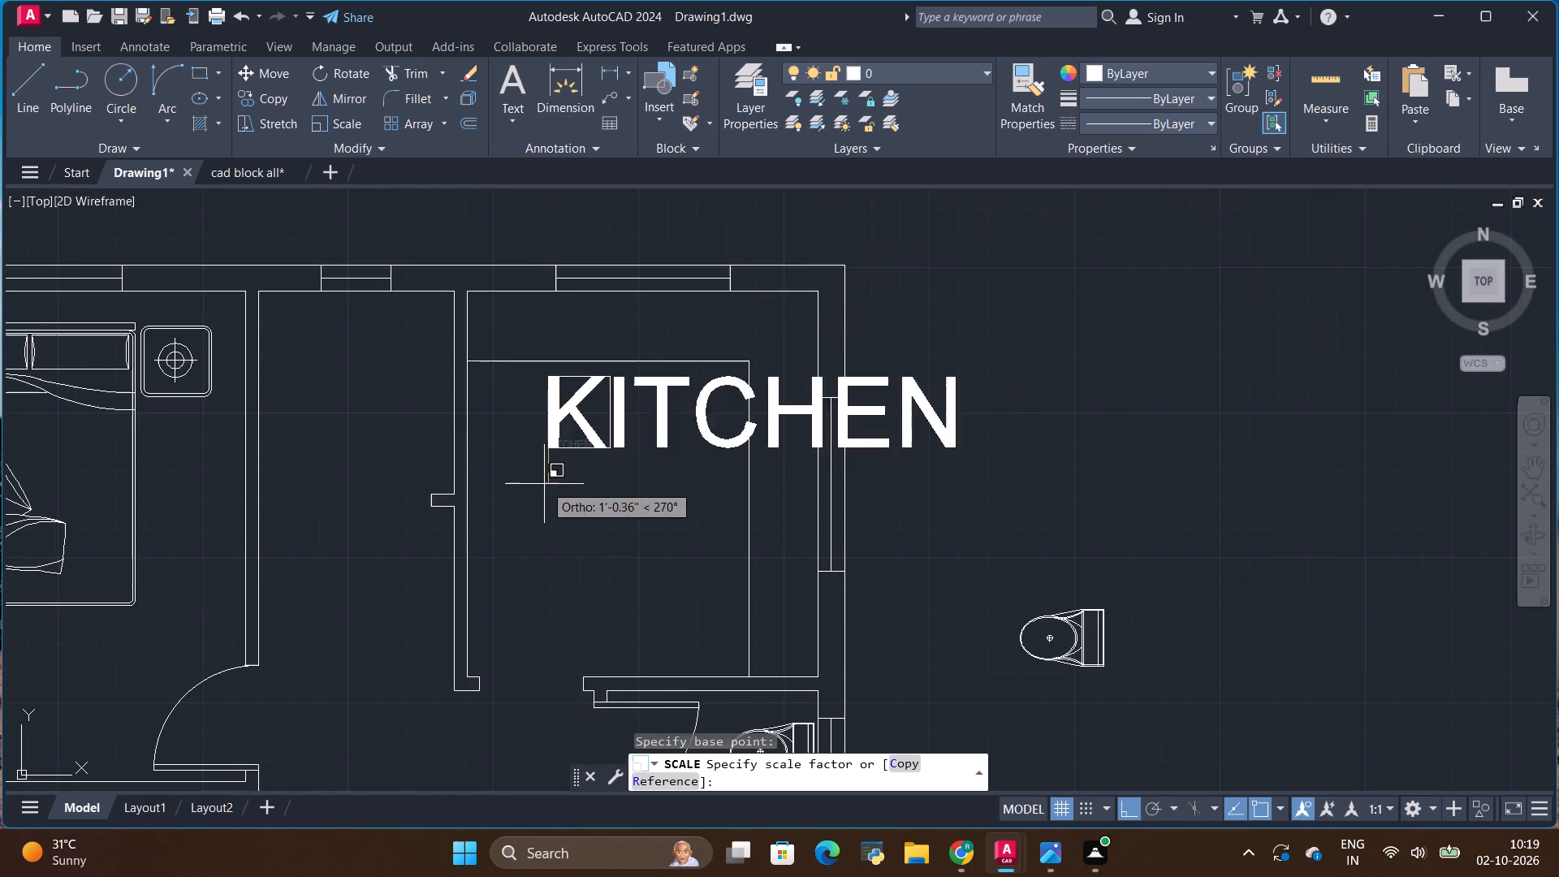
scroll(530, 460, "down", 1)
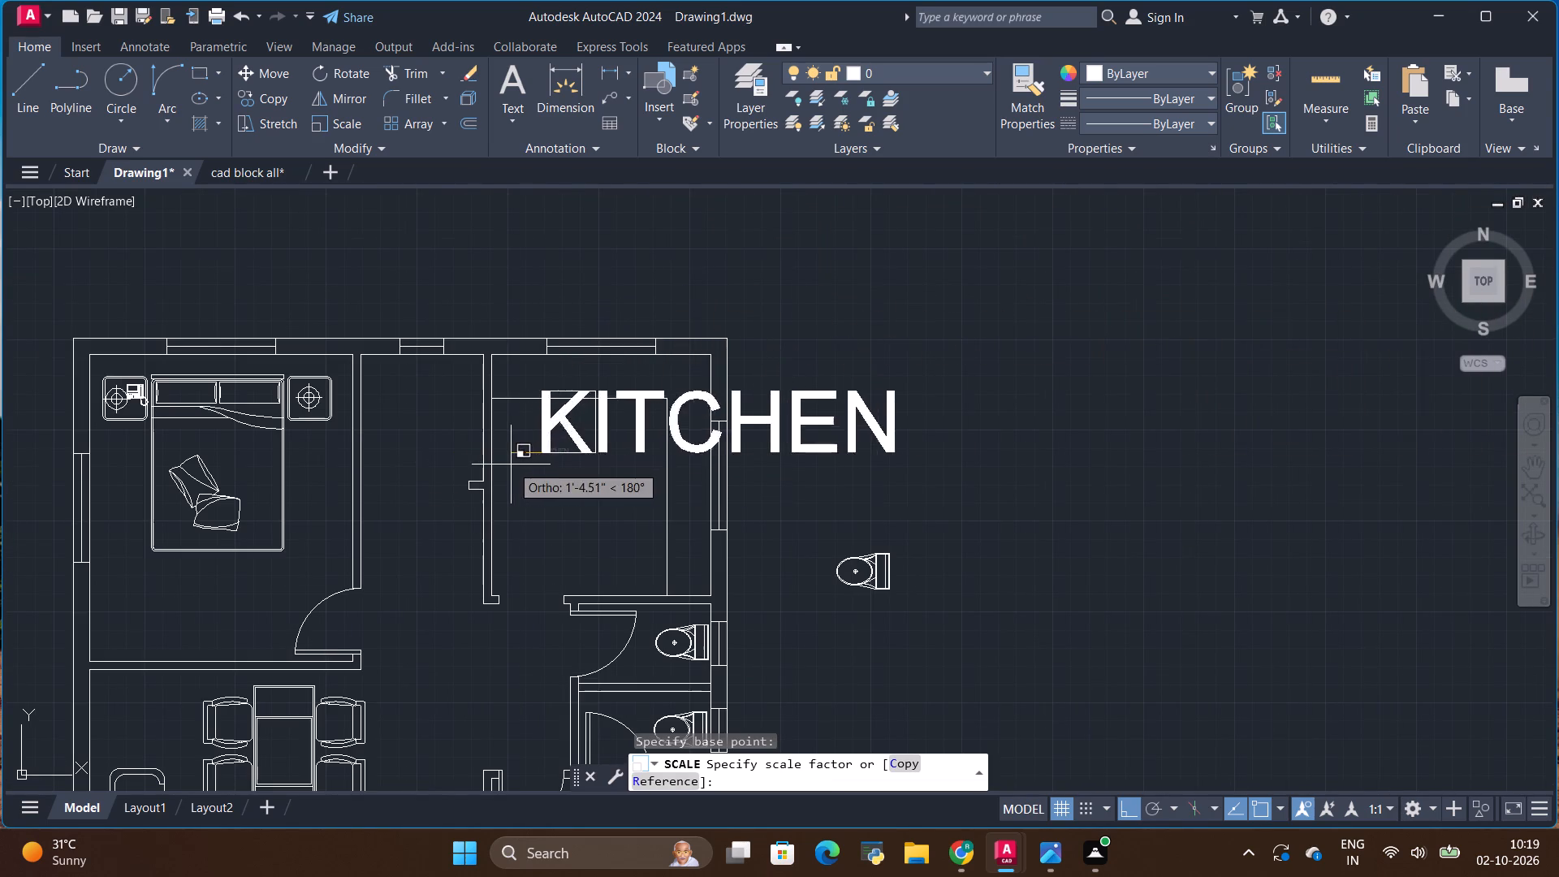
scroll(527, 458, "up", 4)
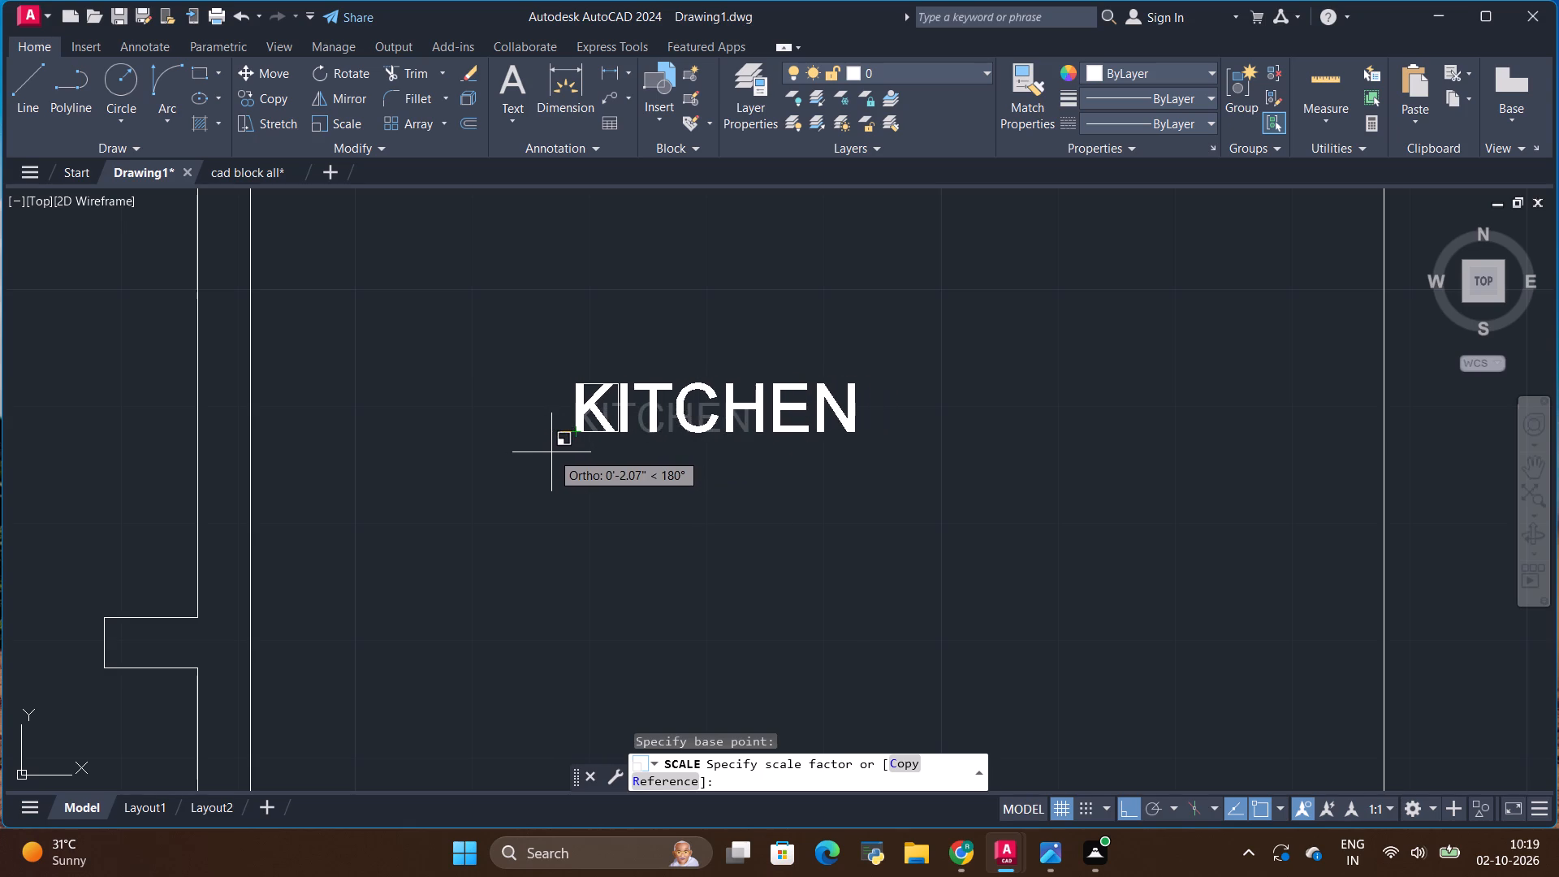
left_click(551, 452)
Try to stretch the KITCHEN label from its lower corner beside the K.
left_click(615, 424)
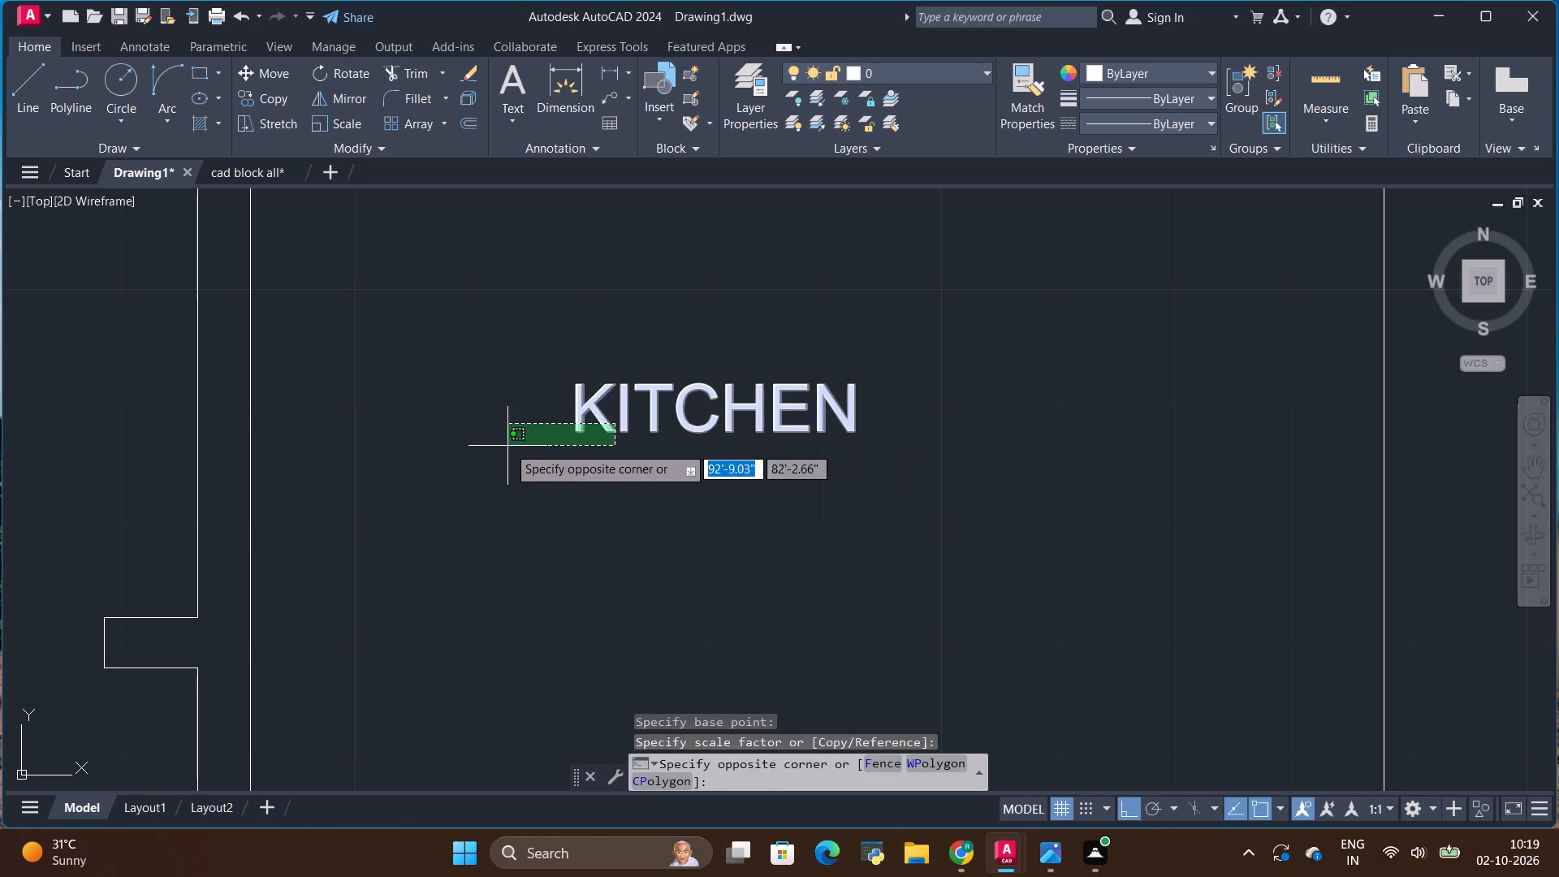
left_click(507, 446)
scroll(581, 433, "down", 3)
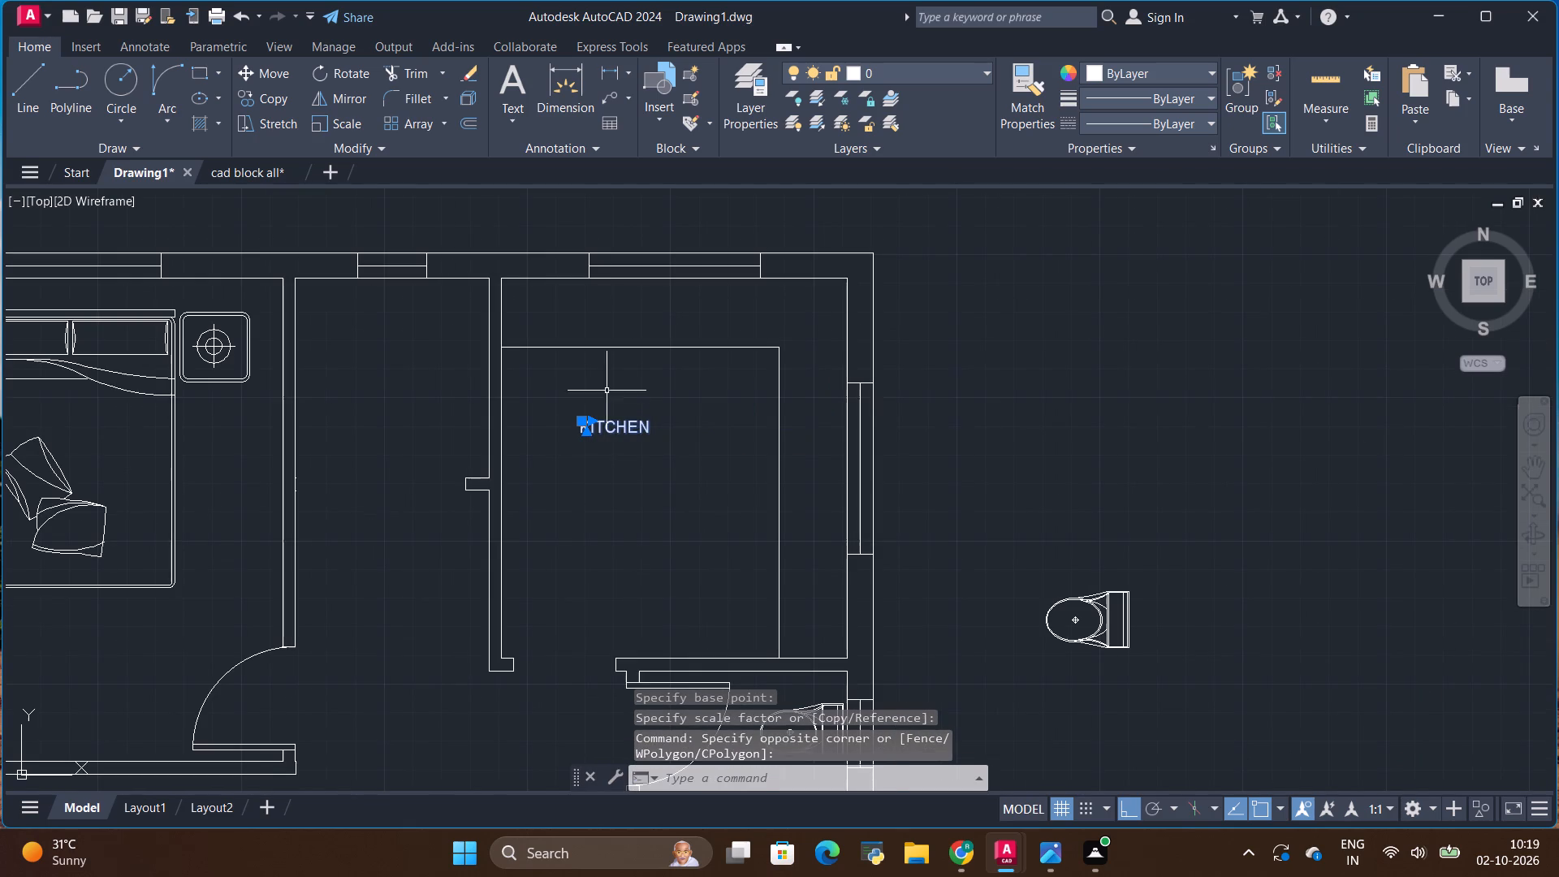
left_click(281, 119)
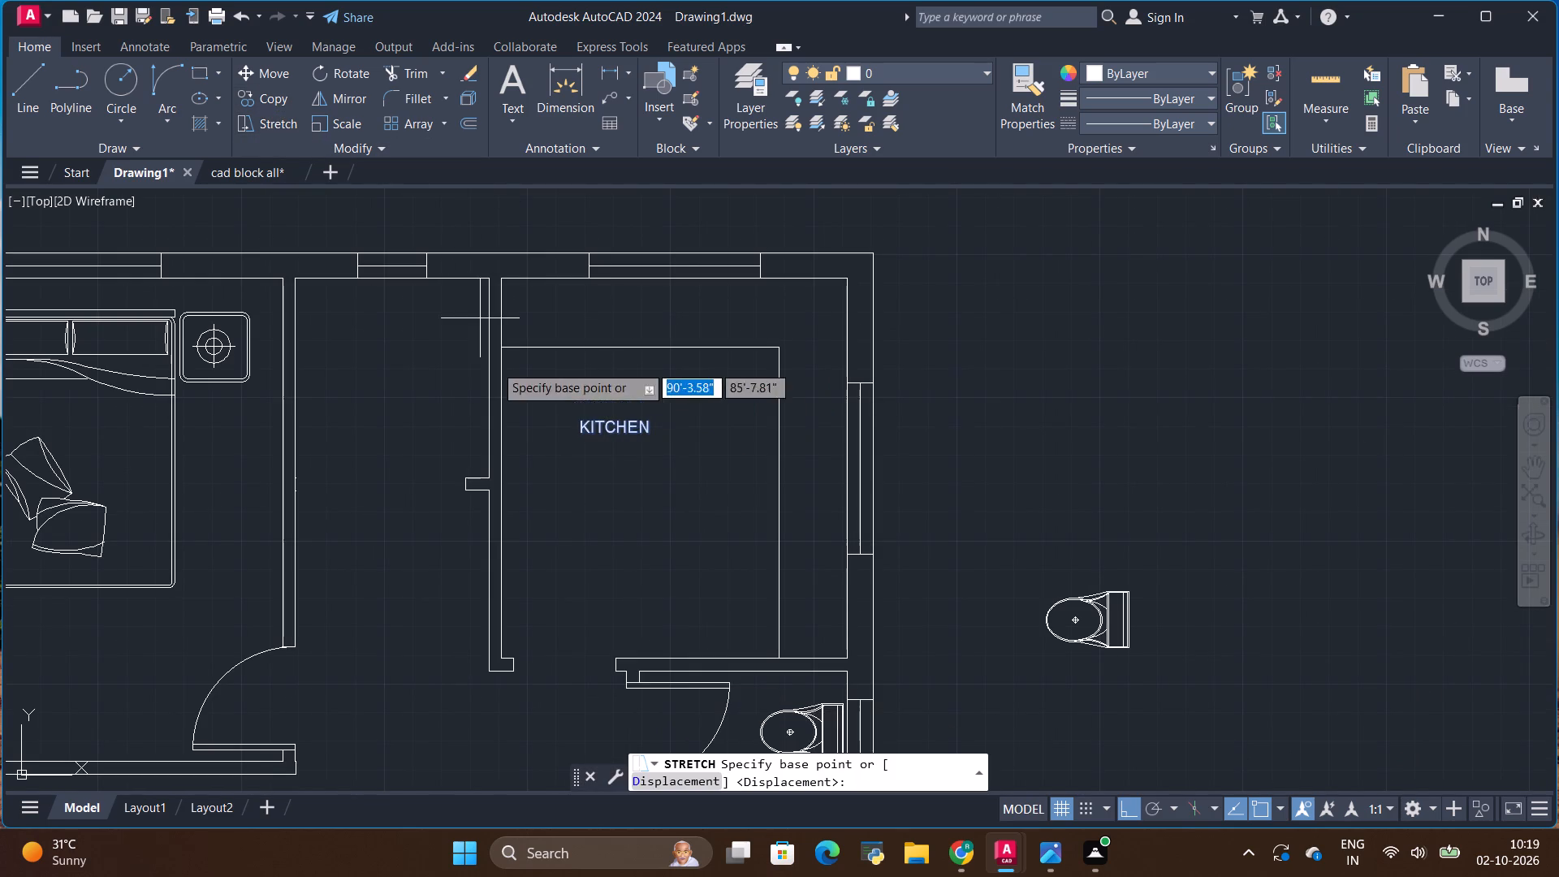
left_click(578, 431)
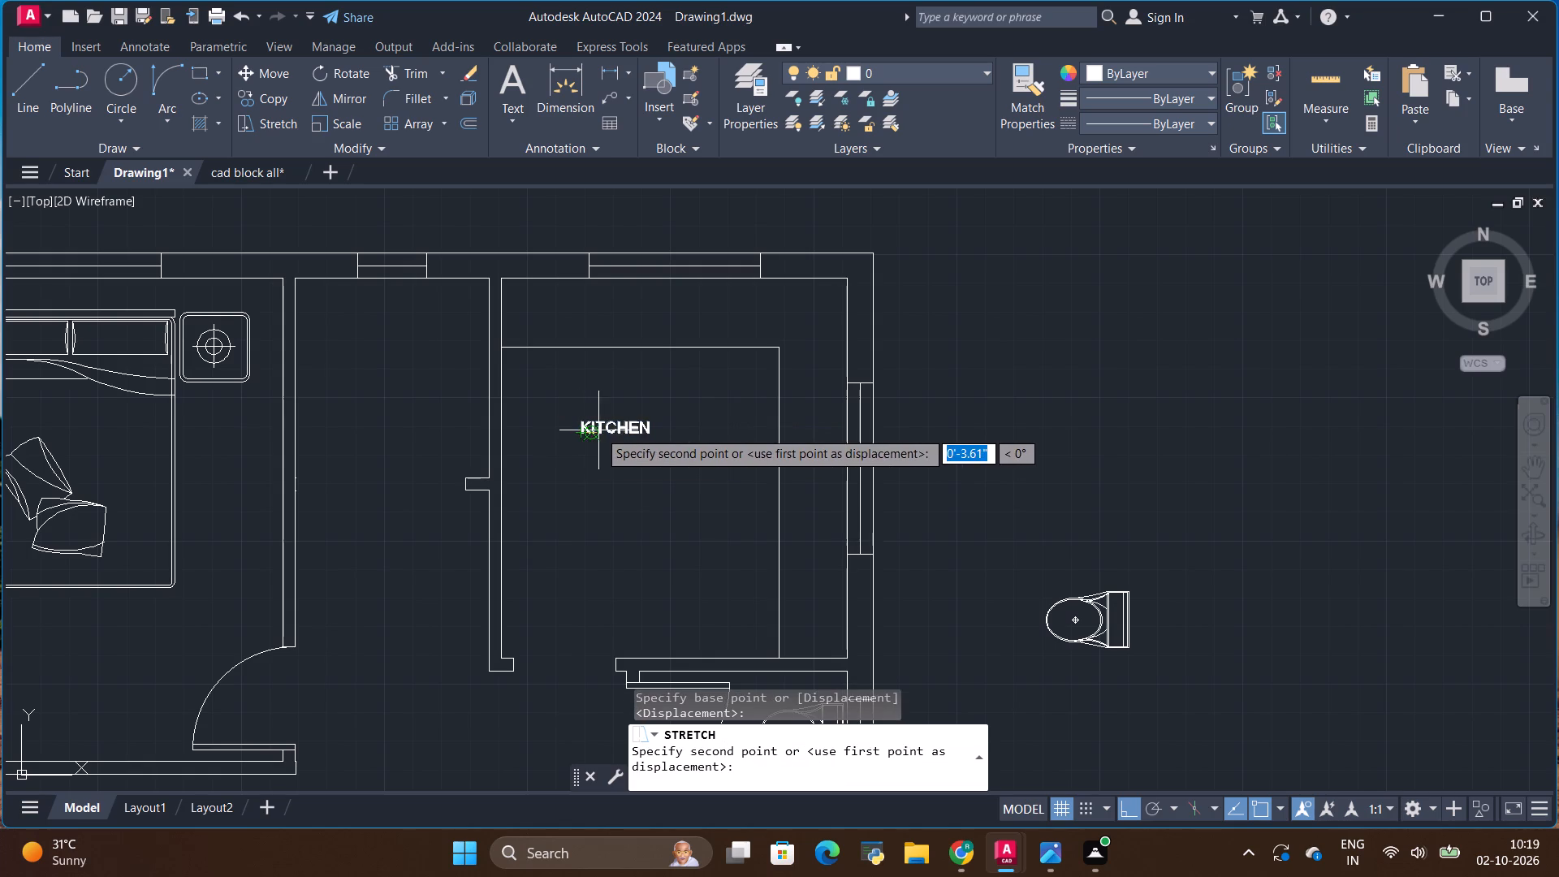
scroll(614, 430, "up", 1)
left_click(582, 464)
Scale the KITCHEN label up again to about 1.7 times its size from its lower corner beside the K.
left_click(600, 426)
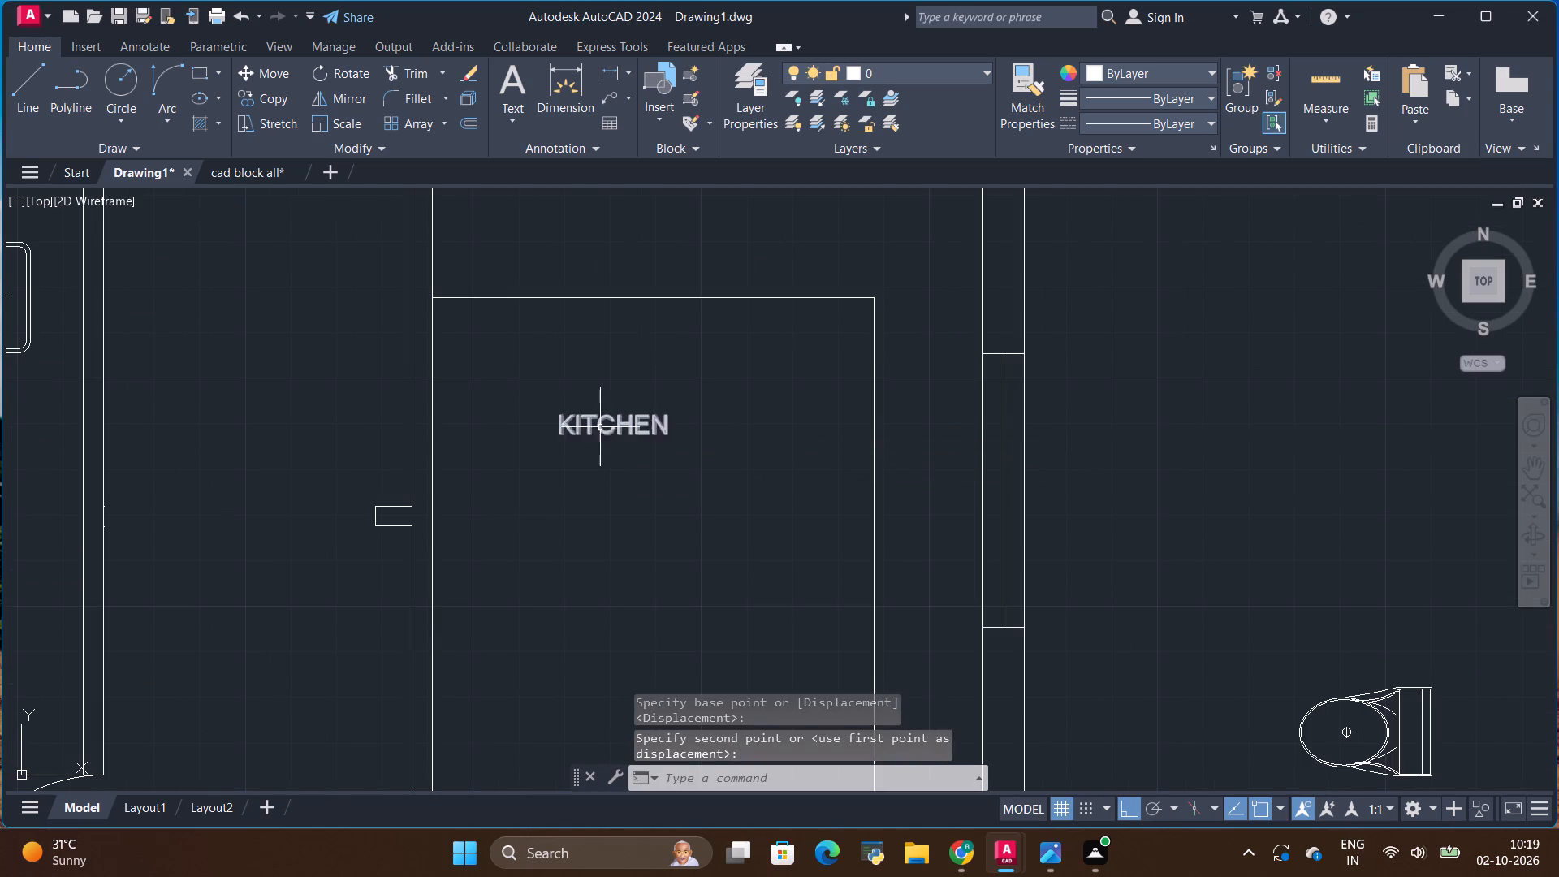
left_click(344, 127)
left_click(552, 432)
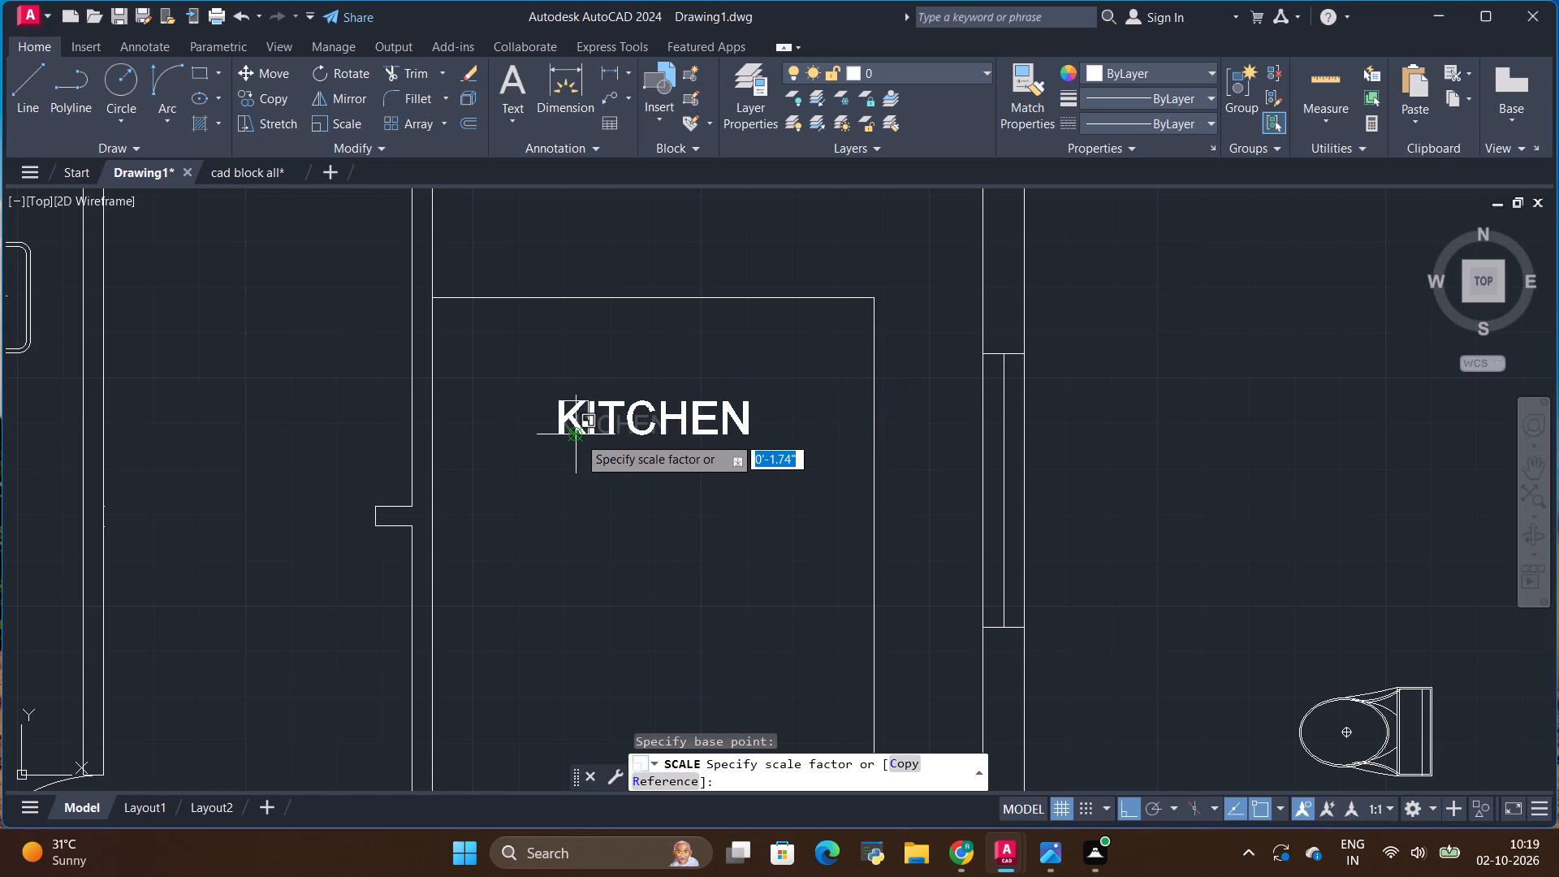
left_click(578, 436)
Add the multiline text label "POOJA ROOM" near the top of the room between the bedroom and the kitchen.
scroll(663, 477, "down", 3)
scroll(637, 417, "up", 2)
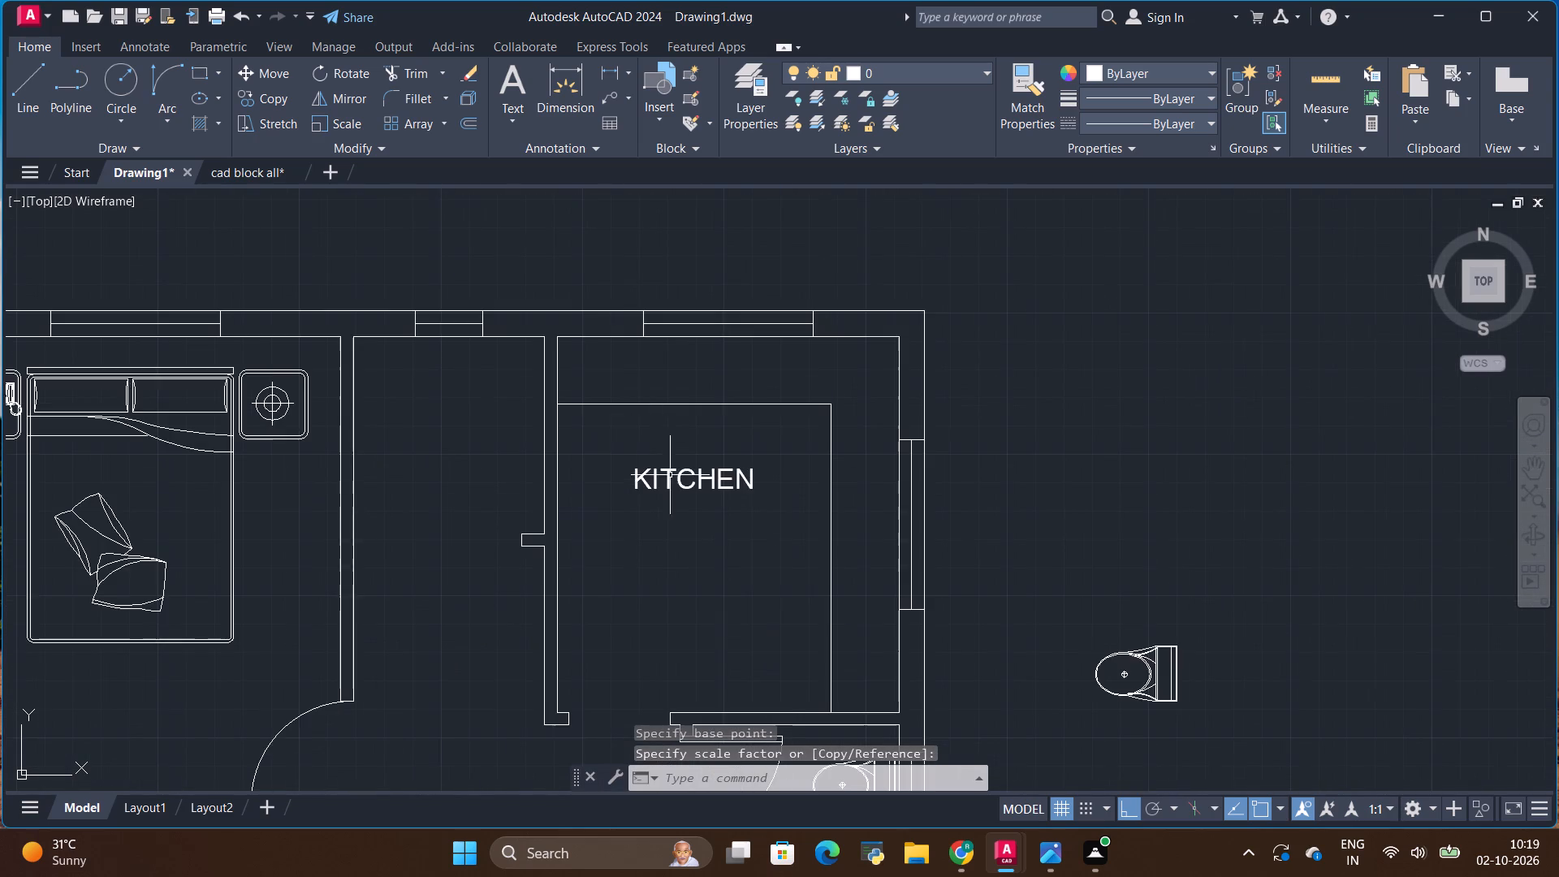
scroll(736, 334, "down", 2)
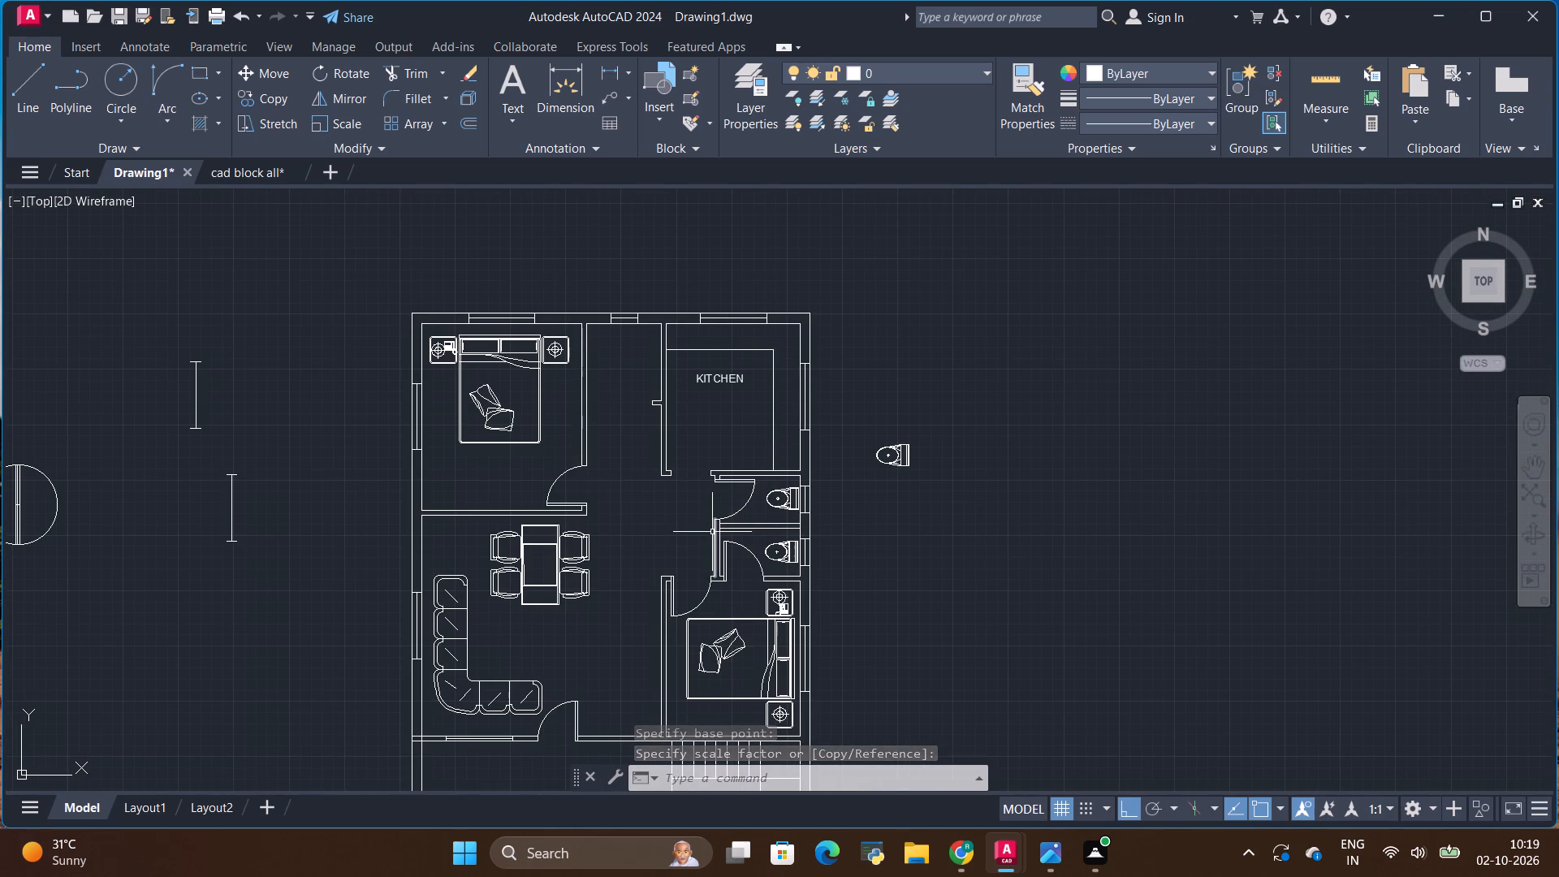
scroll(602, 326, "up", 2)
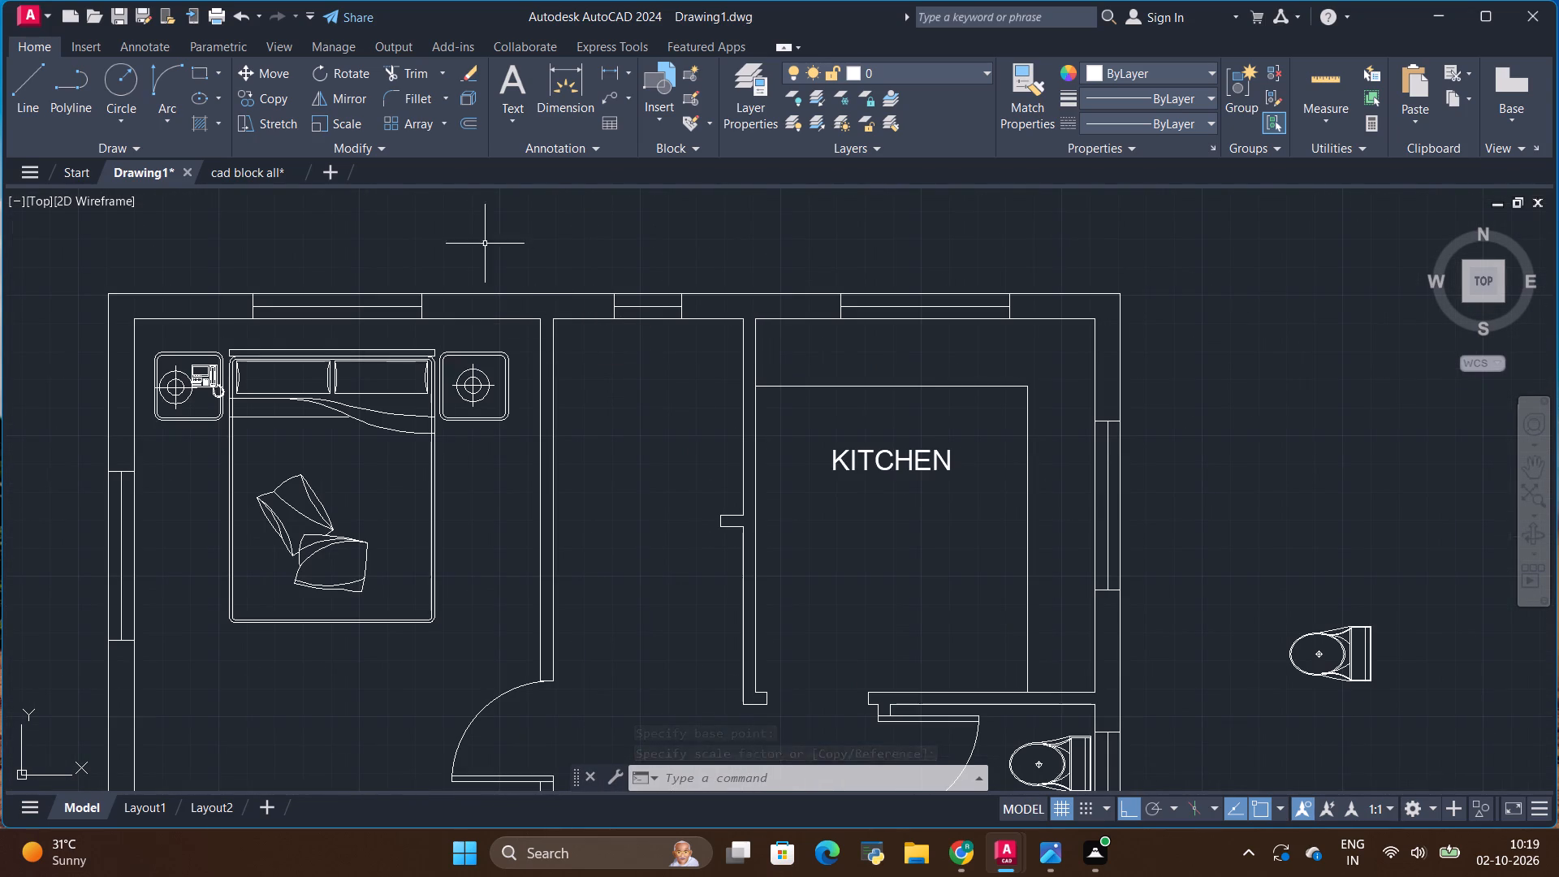
left_click(507, 80)
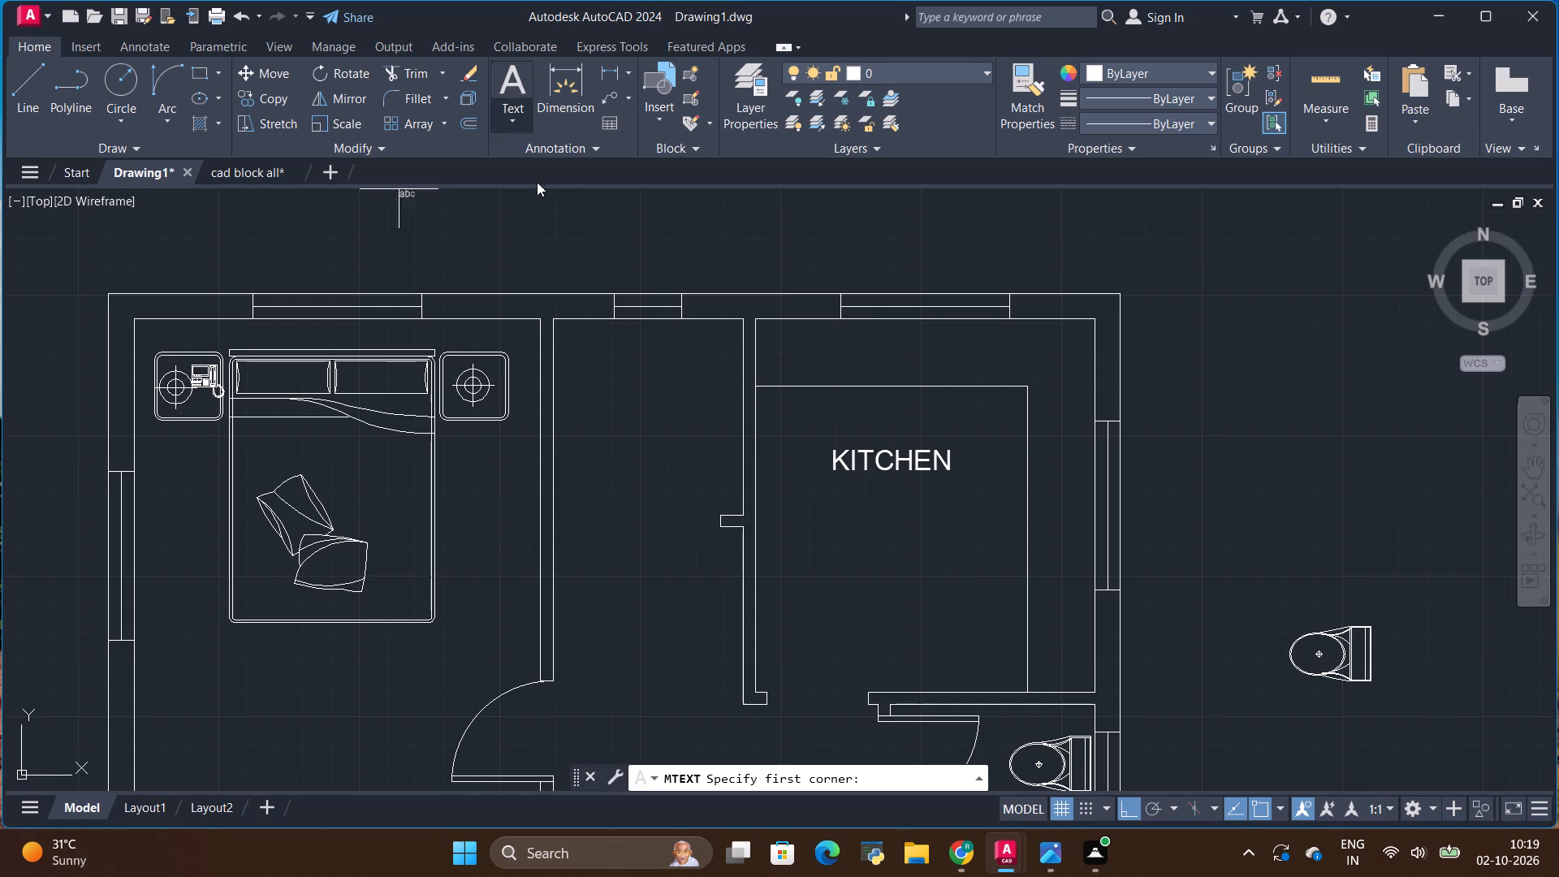
left_click(579, 374)
left_click(579, 408)
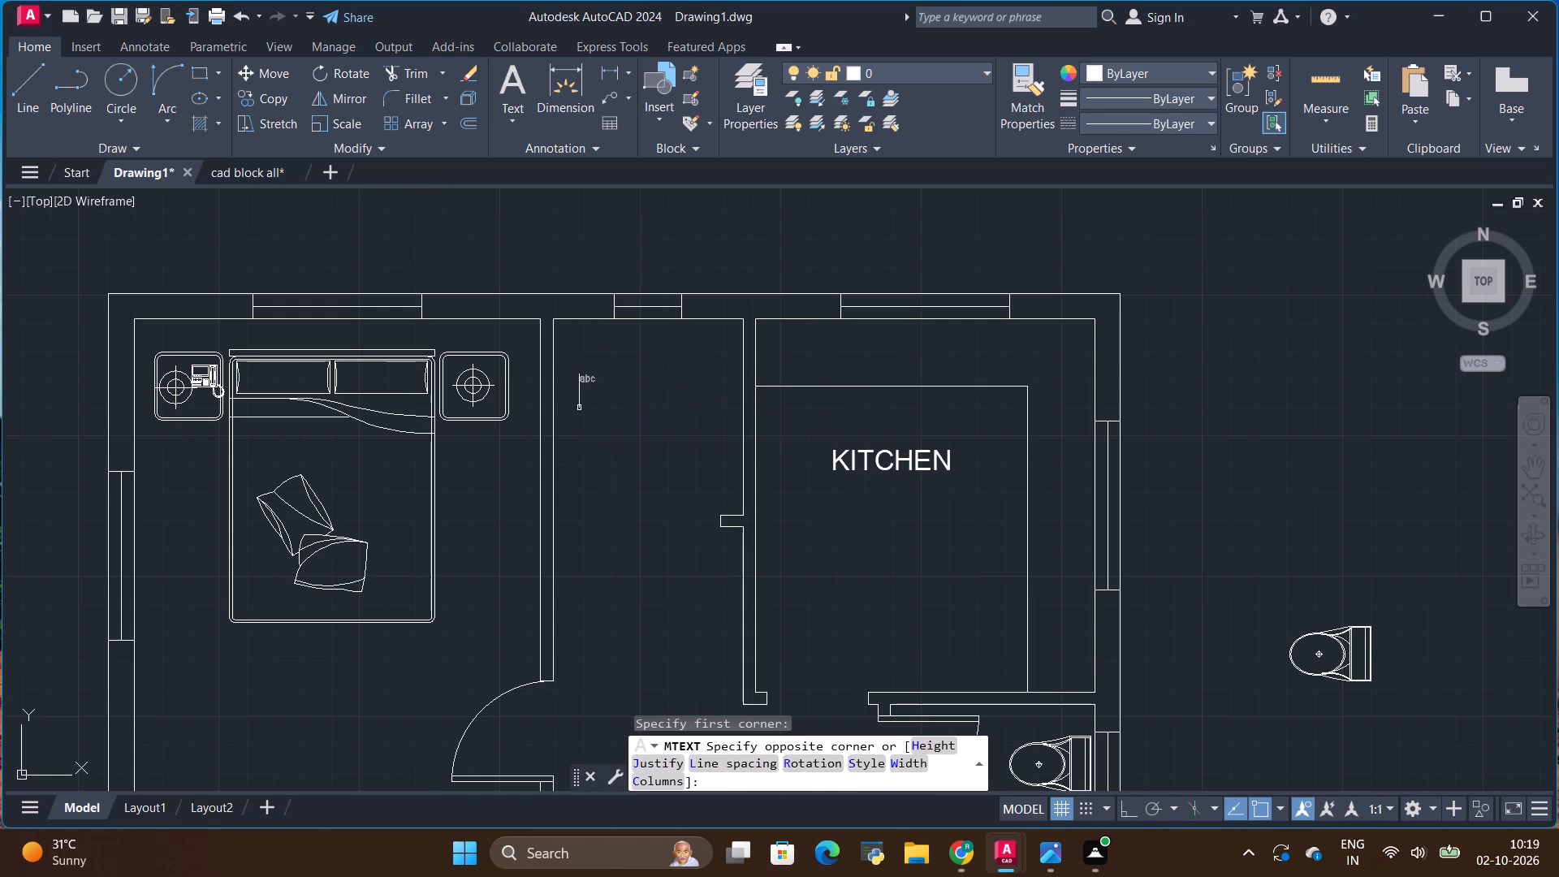
scroll(577, 348, "up", 1)
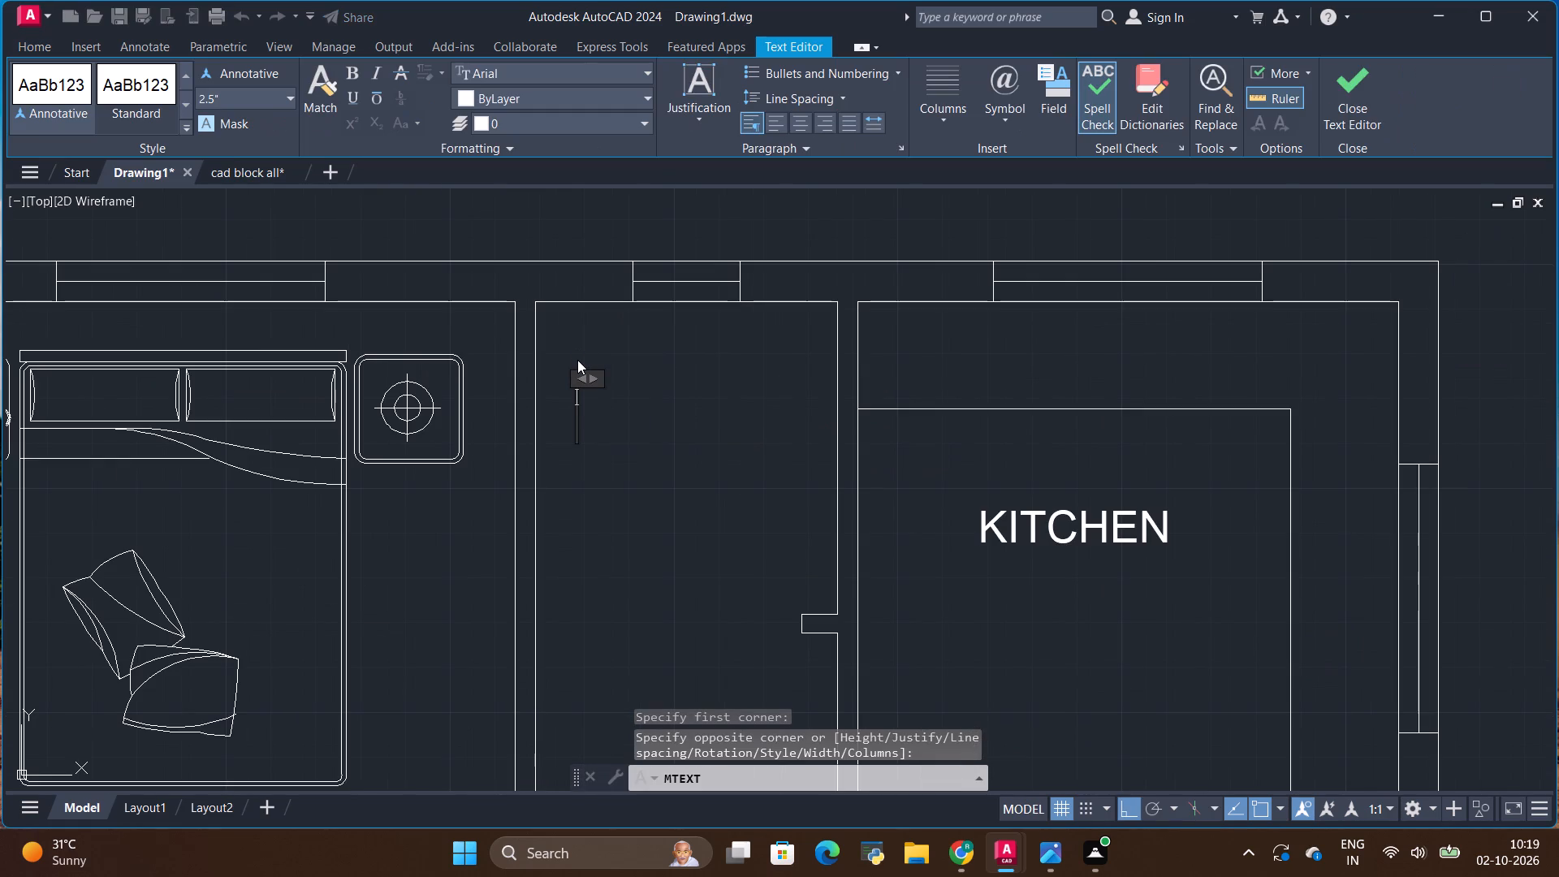
type("POO")
type("JA")
key("space")
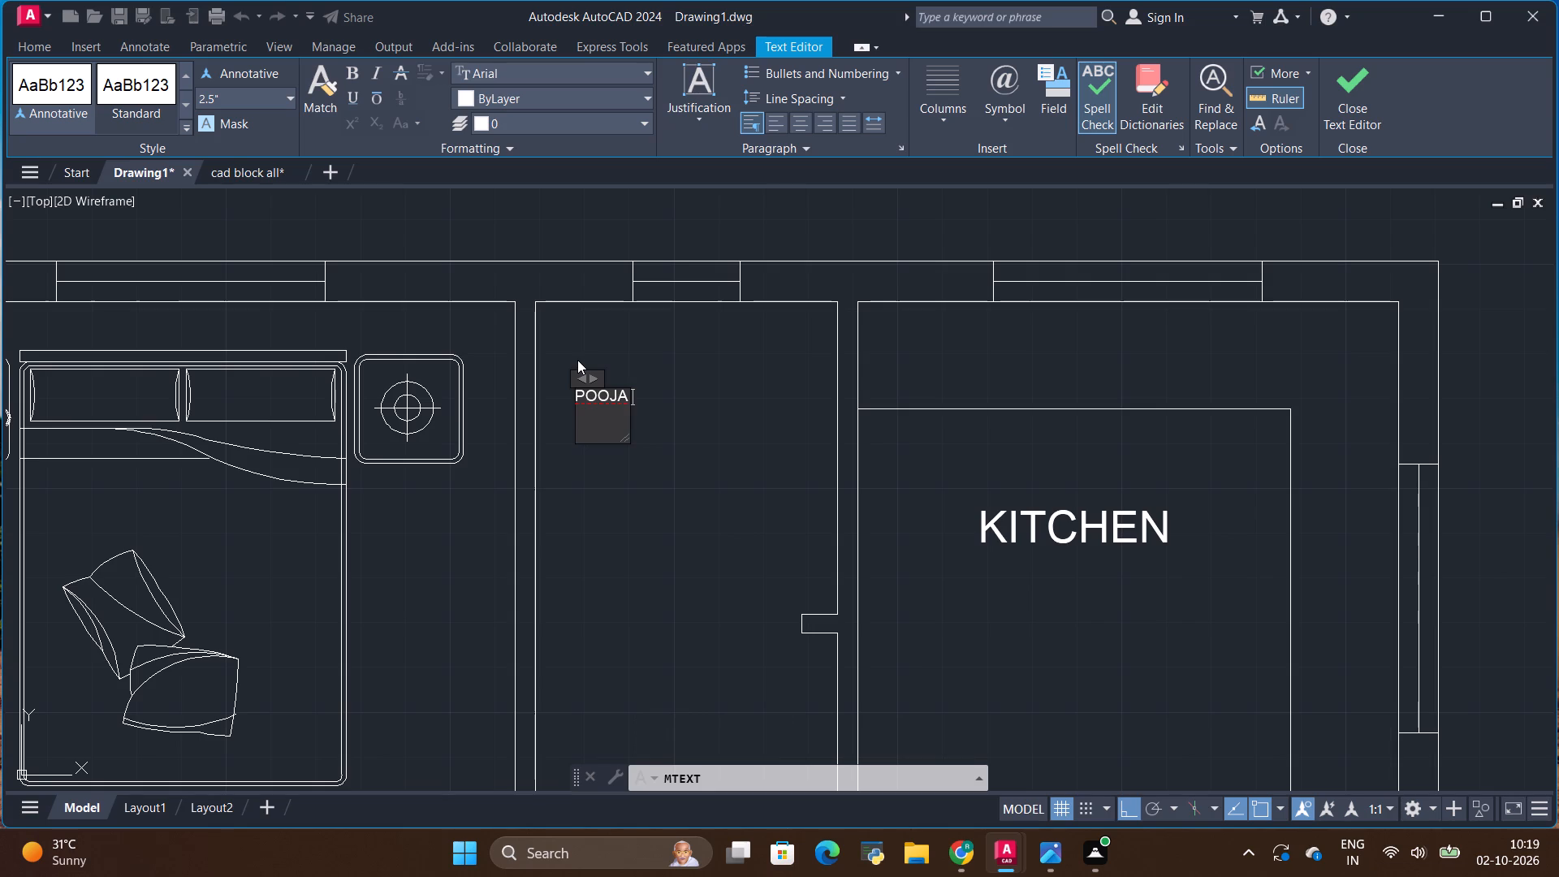
type("ROOM")
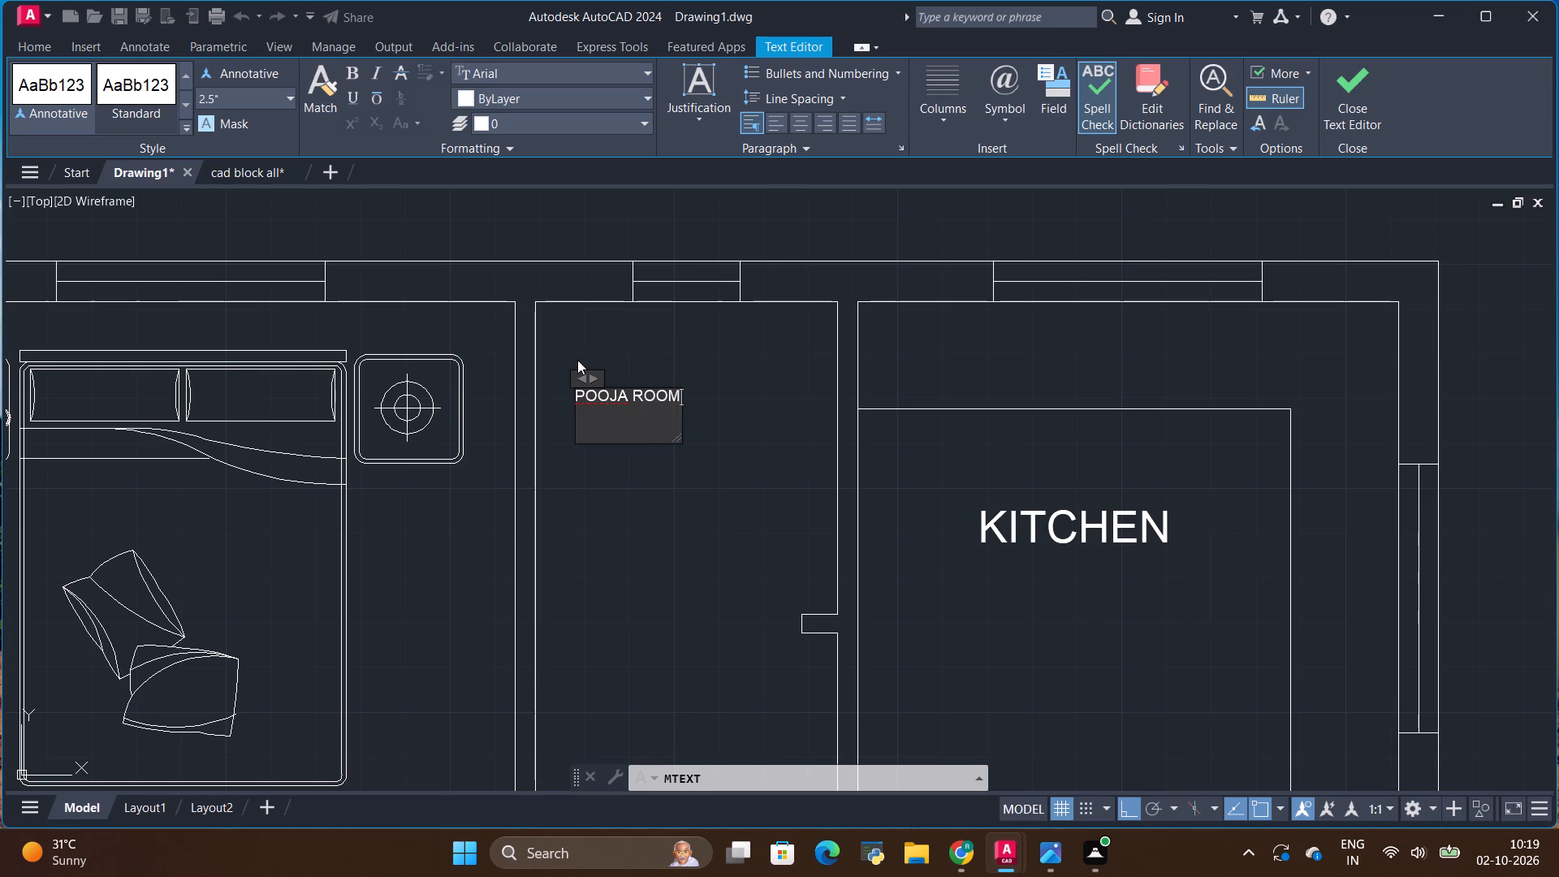
key("Escape")
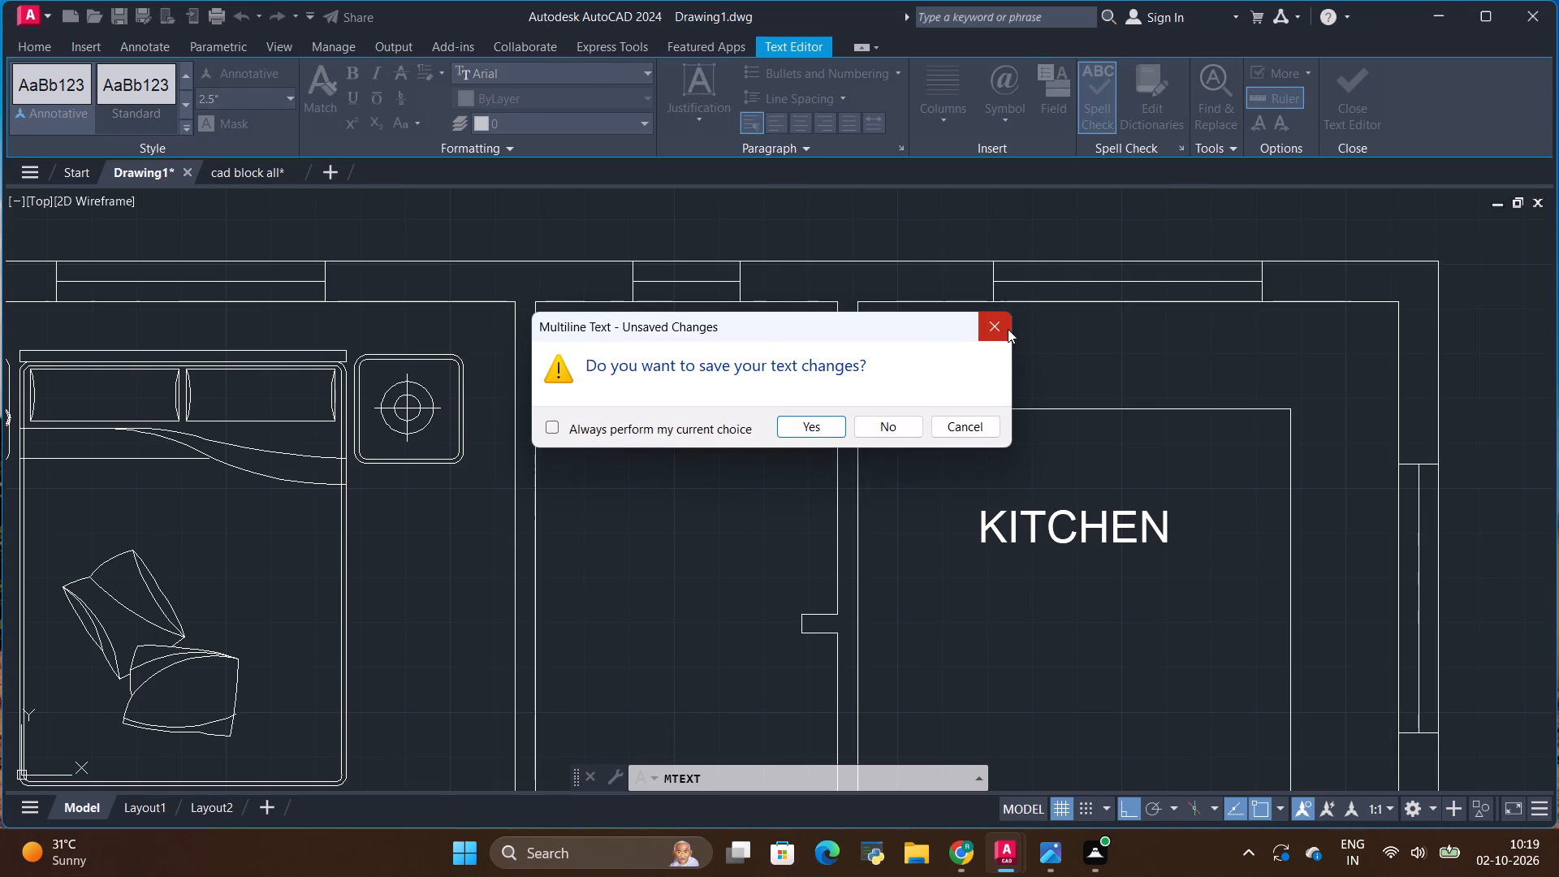
left_click(1002, 327)
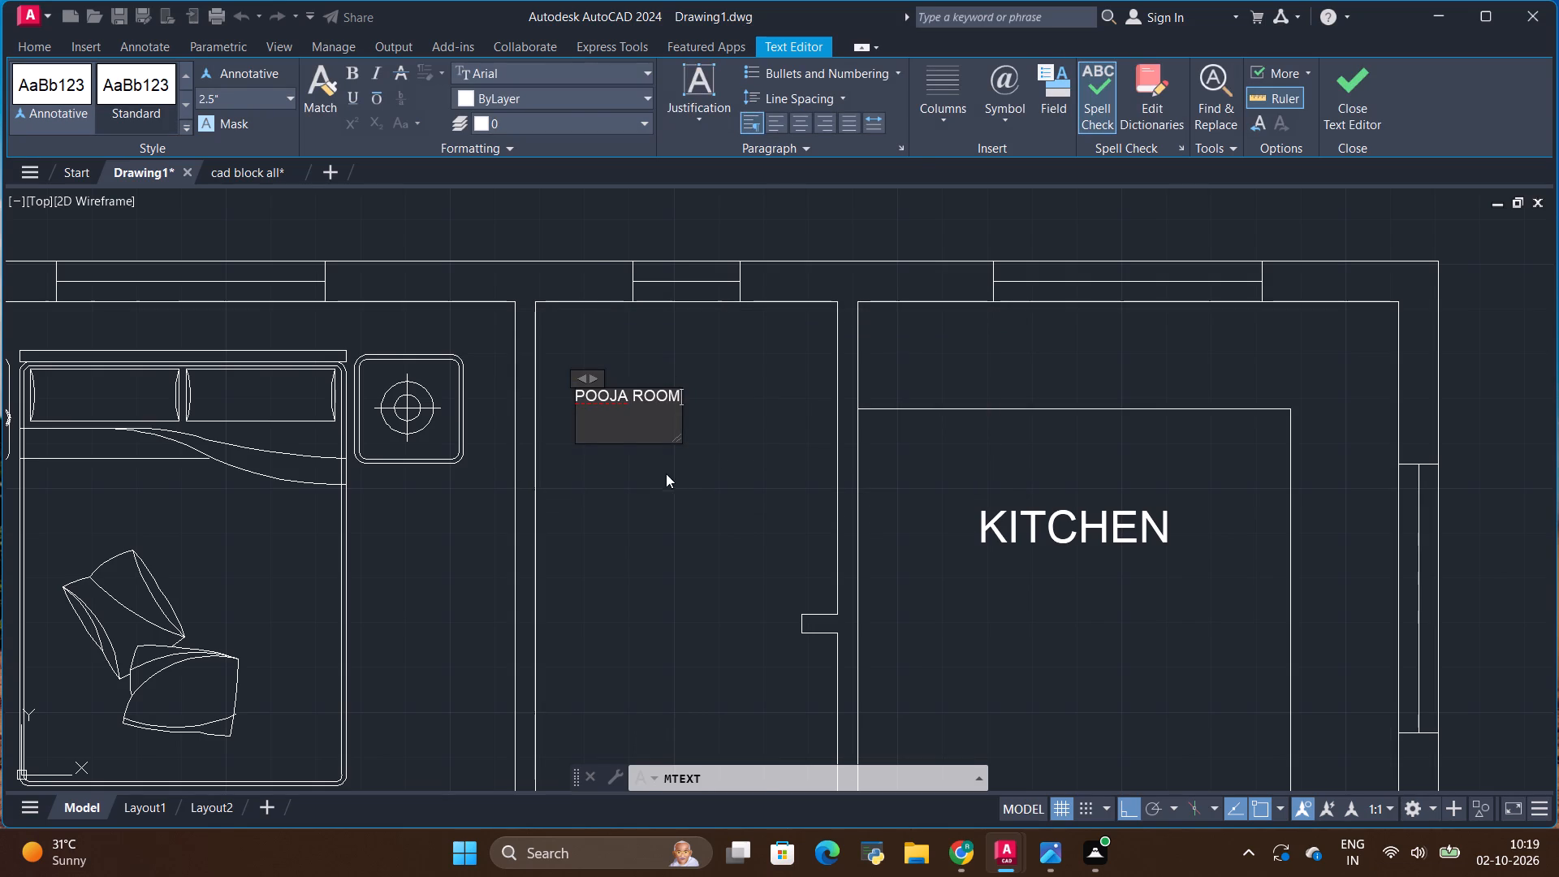
left_click(668, 475)
Scale the POOJA ROOM label up to about 2.2 times its size from its lower corner beside the P.
left_click(629, 391)
left_click(621, 400)
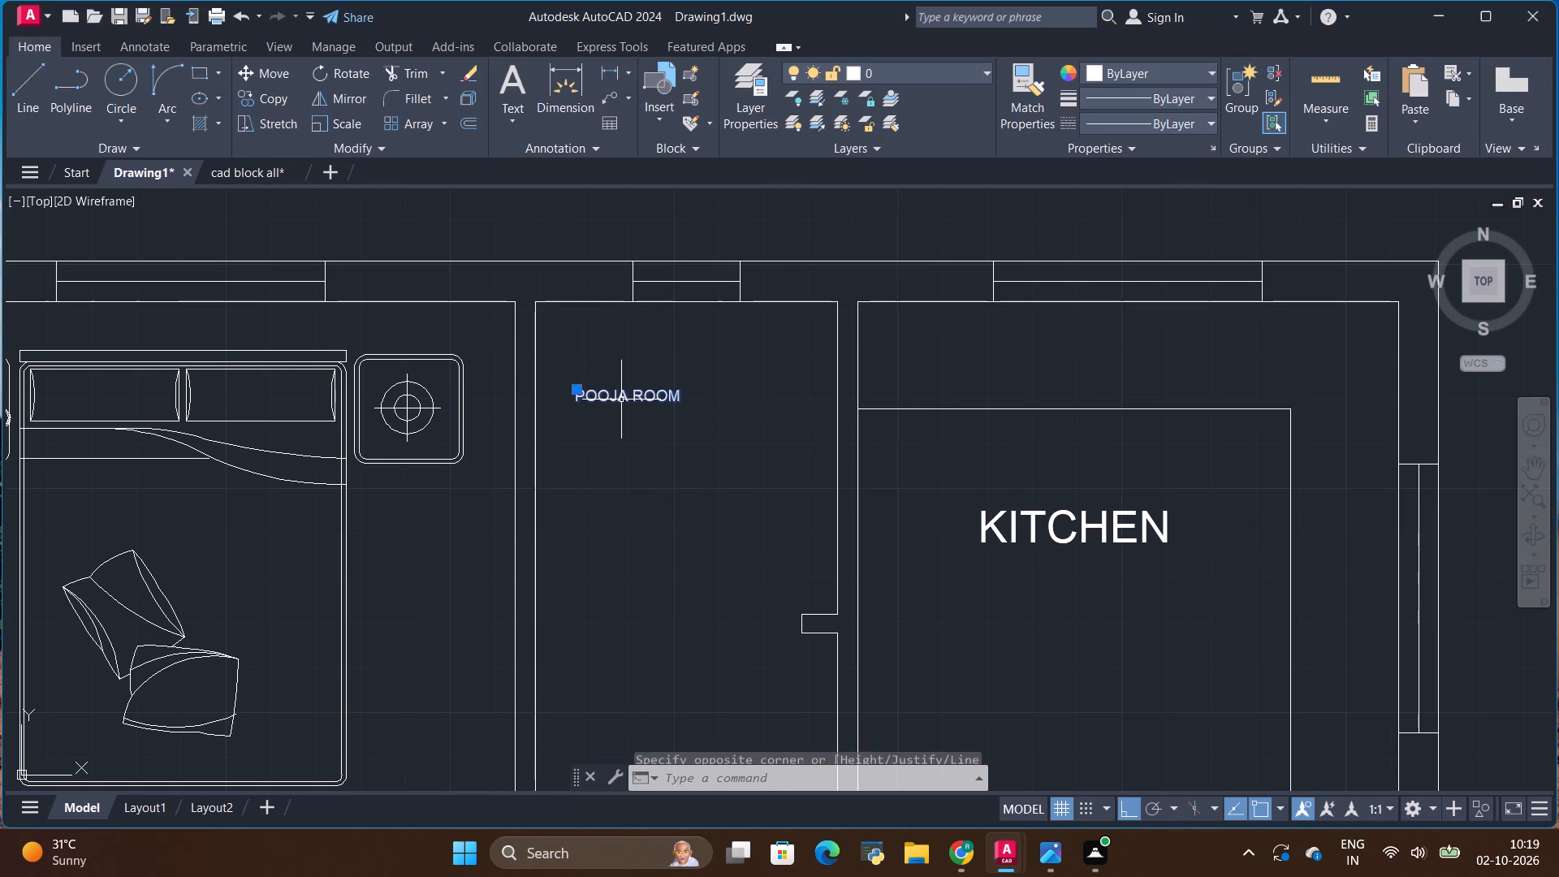
scroll(563, 384, "up", 3)
scroll(565, 363, "down", 3)
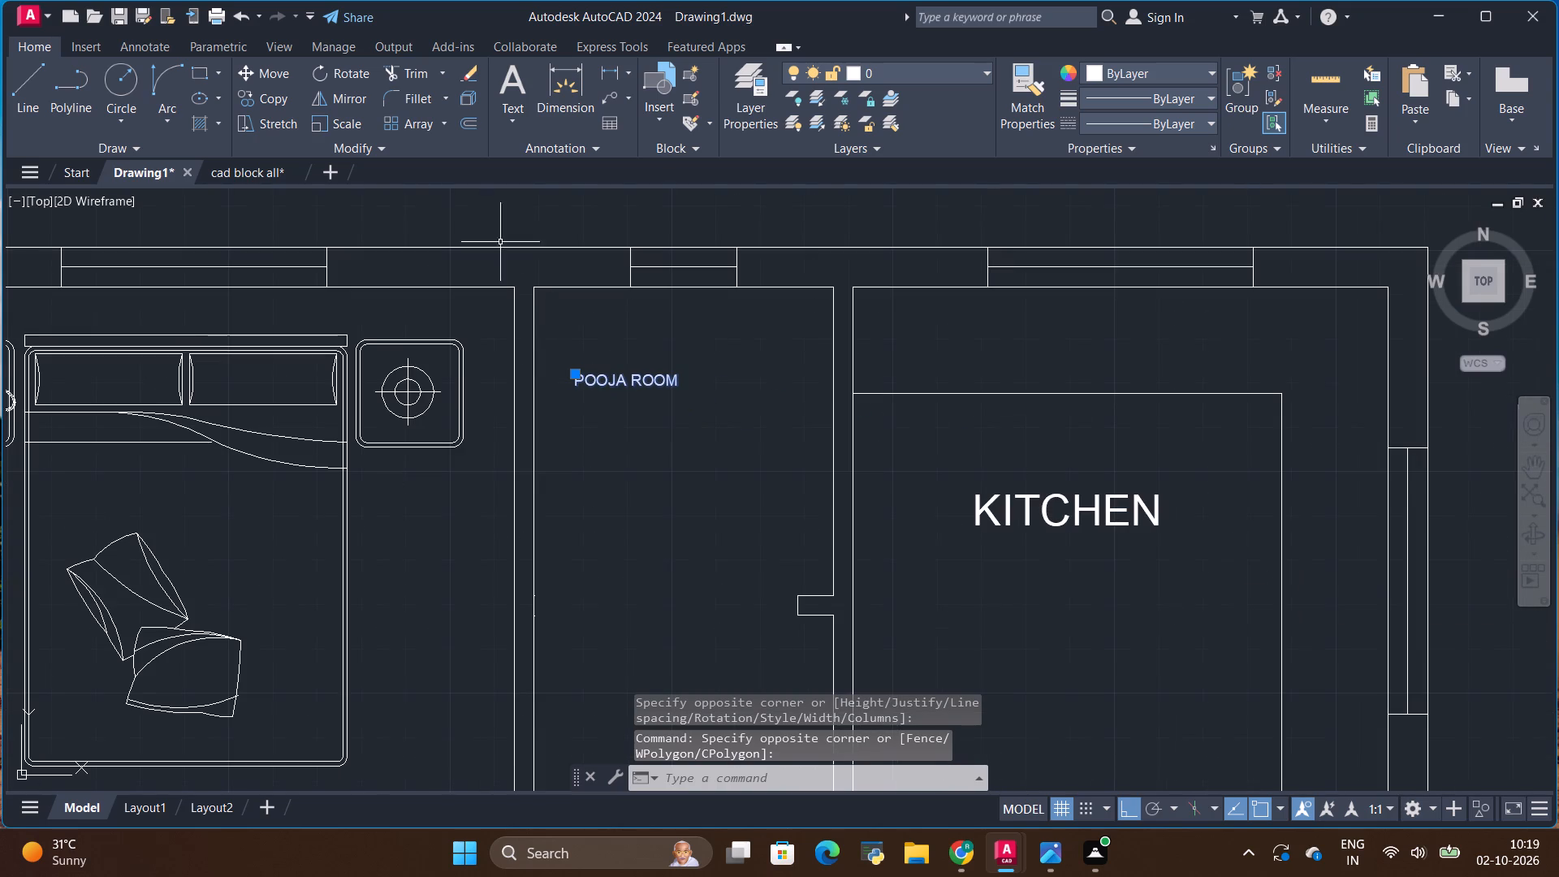
left_click(341, 129)
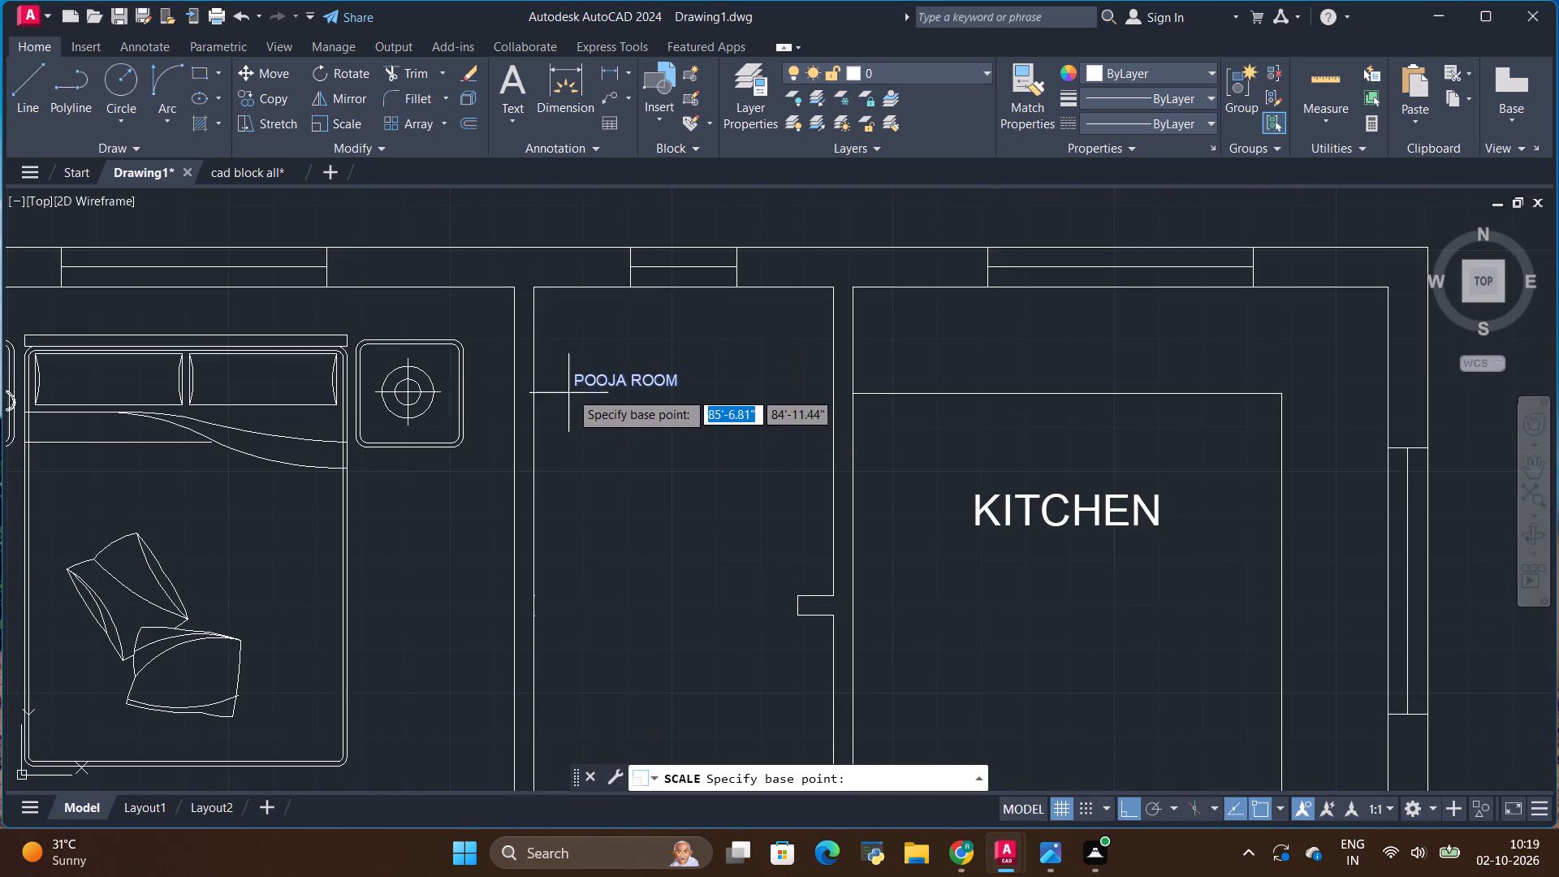
left_click(577, 389)
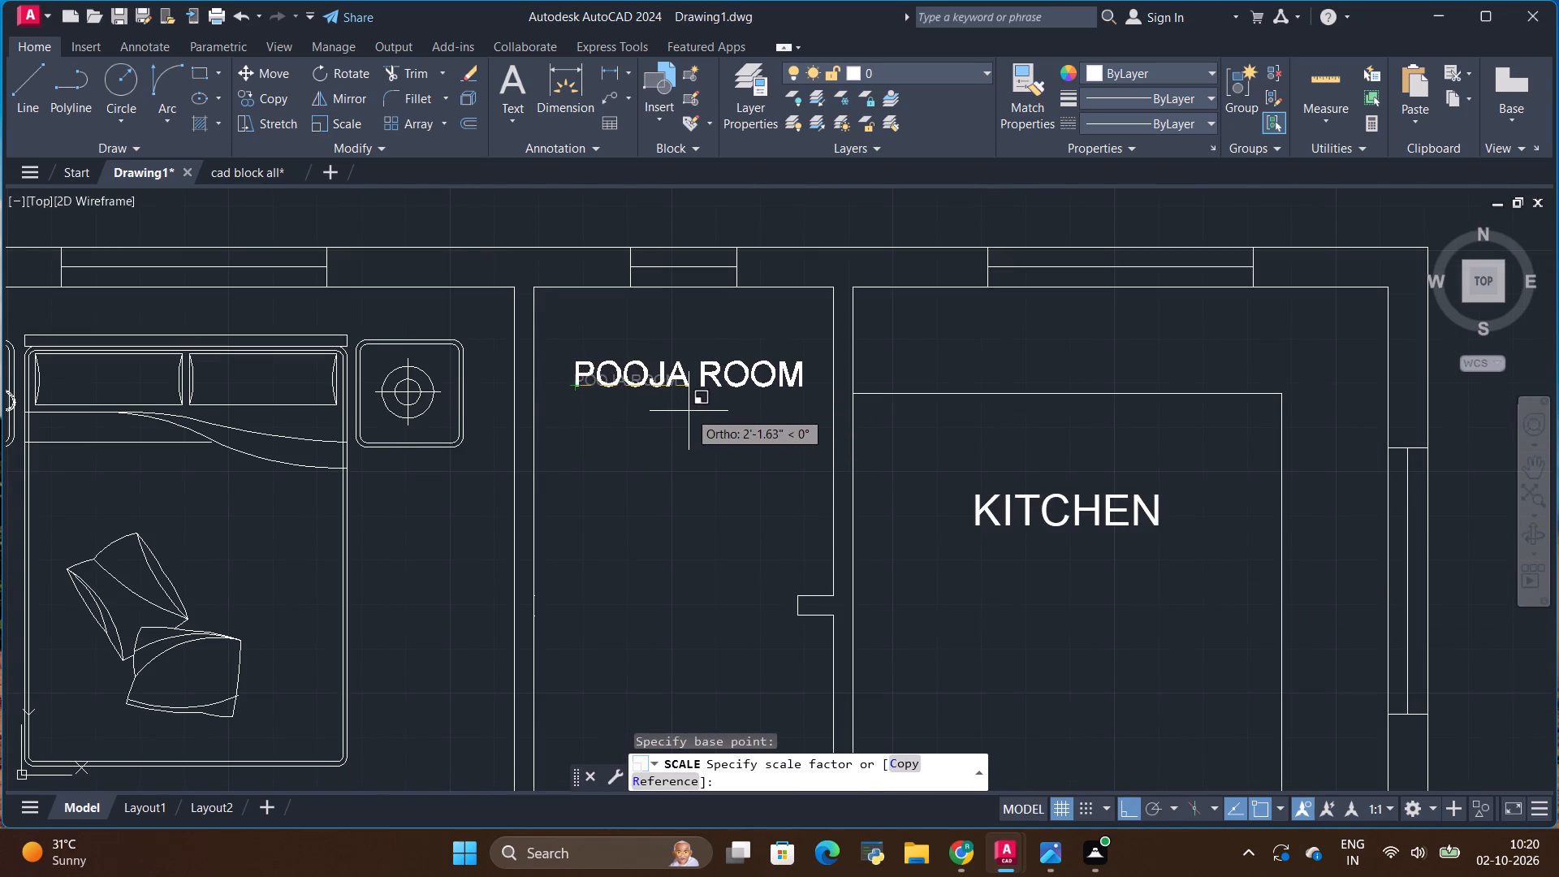
left_click(689, 411)
Review the whole floor plan, checking the room labels, the furnished rooms and the outer walls with their windows.
scroll(687, 468, "down", 3)
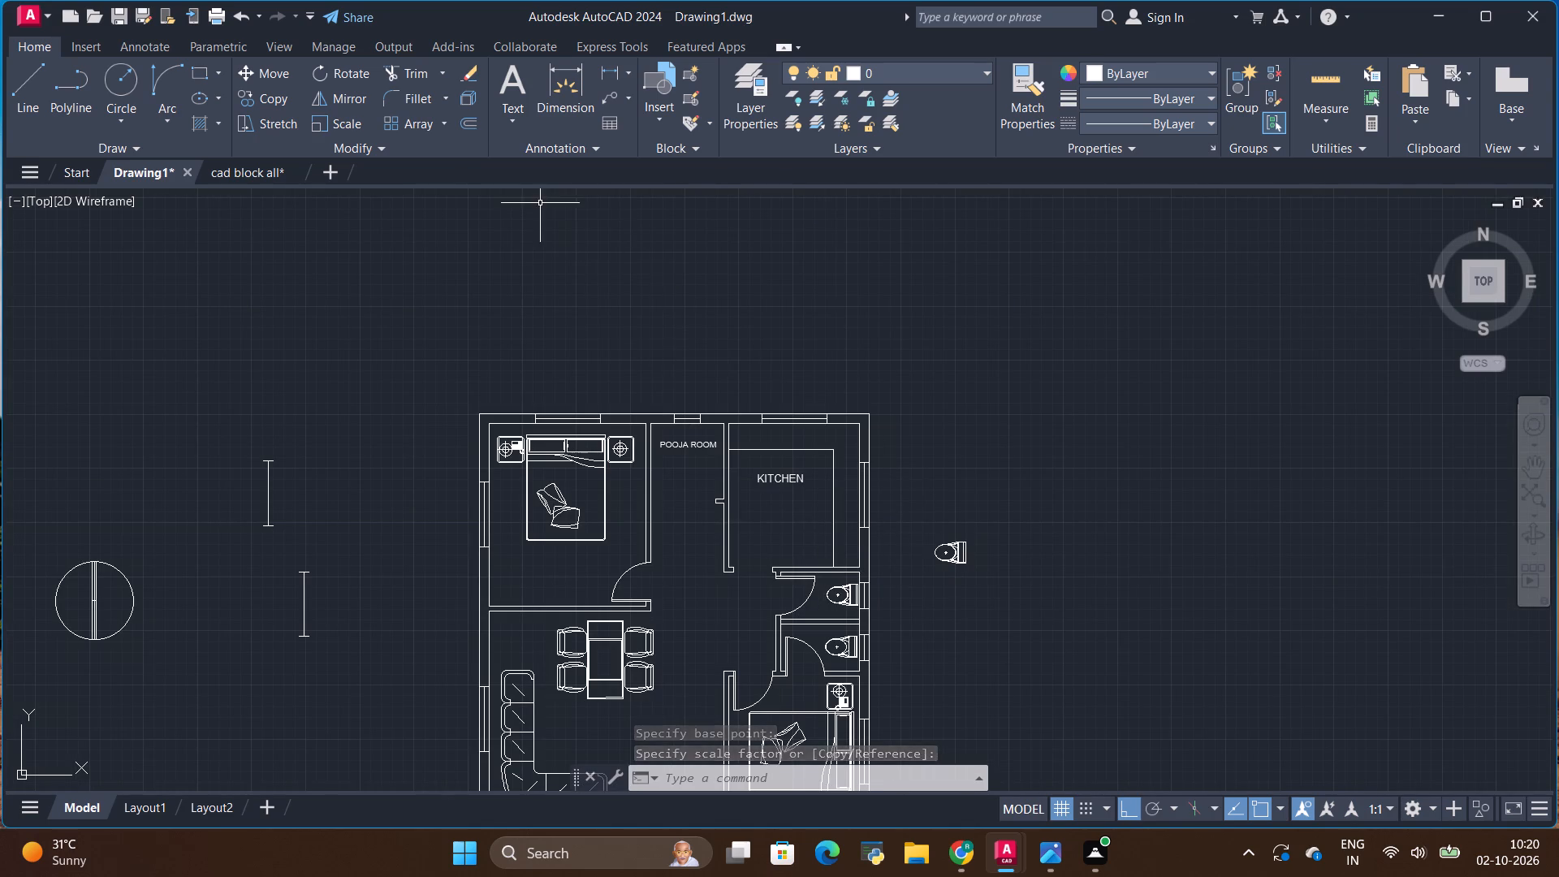
scroll(594, 174, "down", 1)
scroll(650, 333, "down", 1)
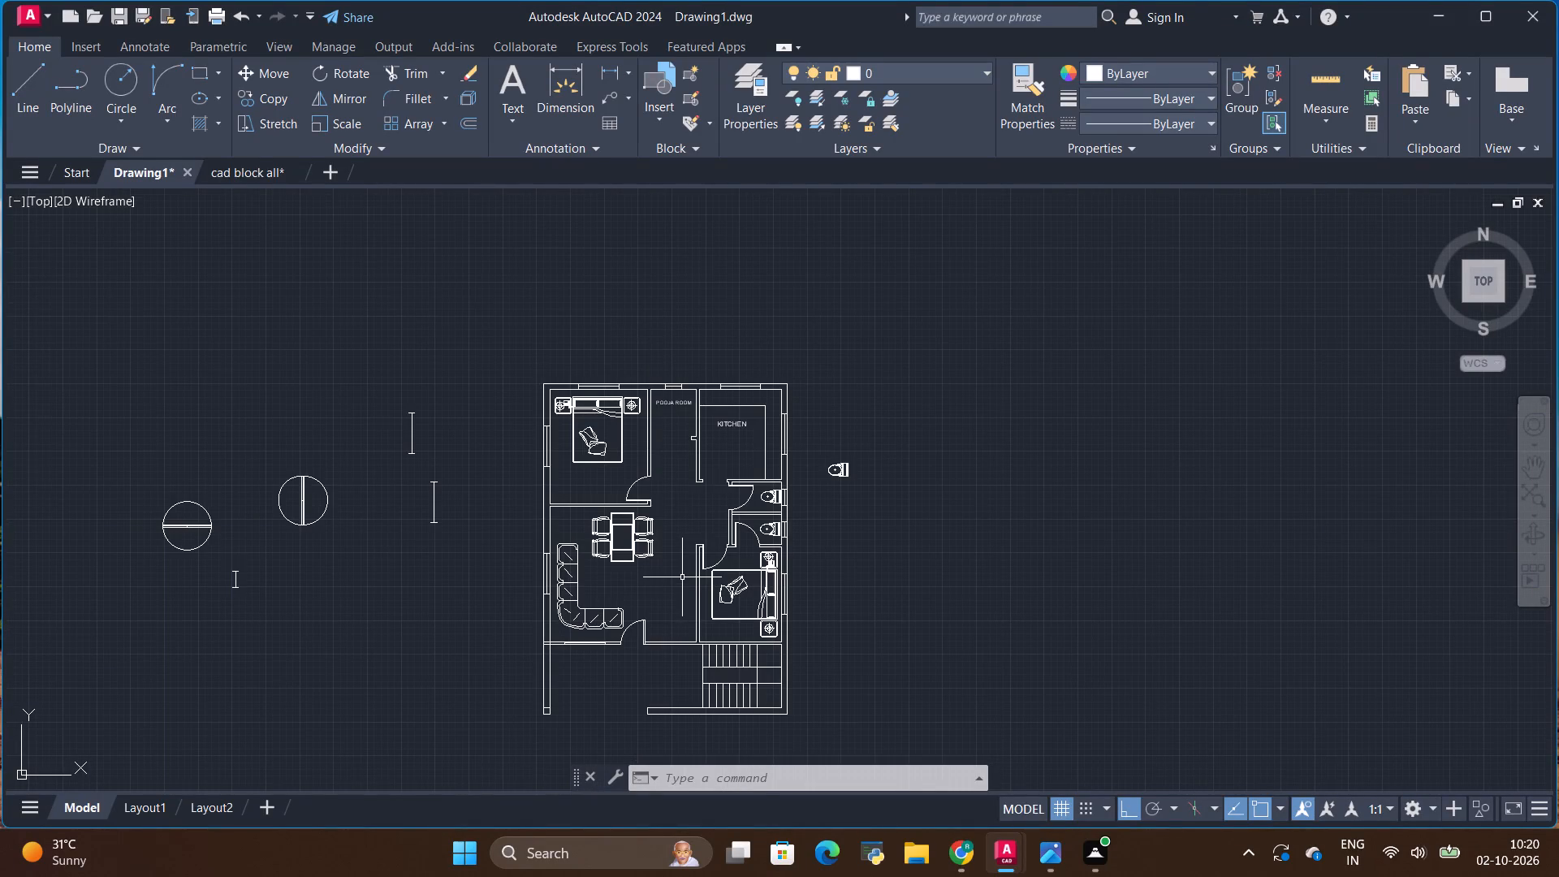
scroll(670, 704, "up", 1)
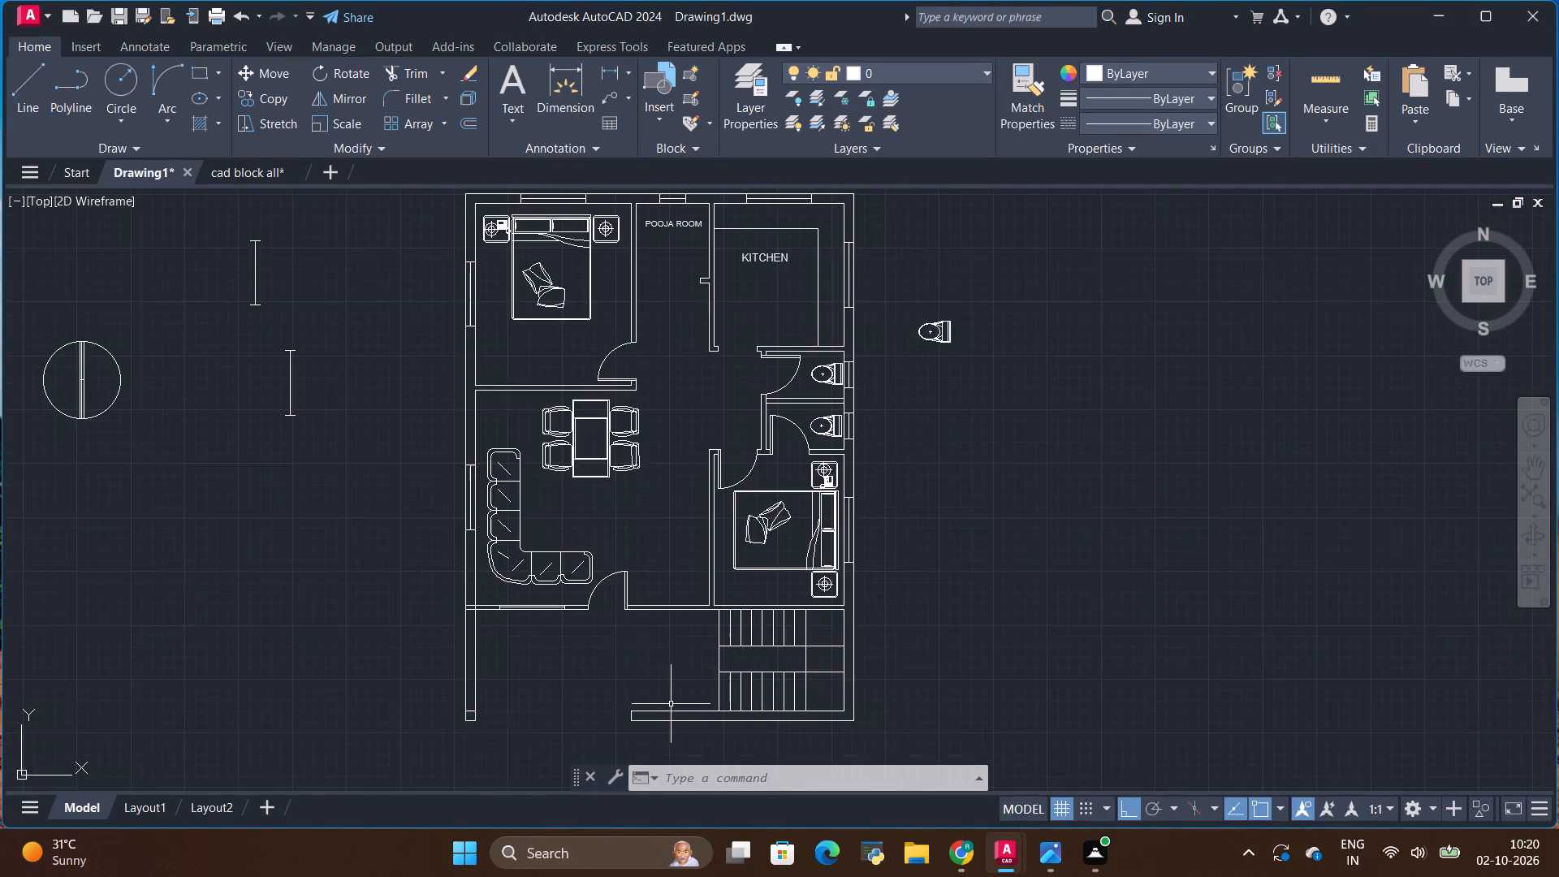
scroll(672, 702, "up", 1)
scroll(732, 544, "down", 2)
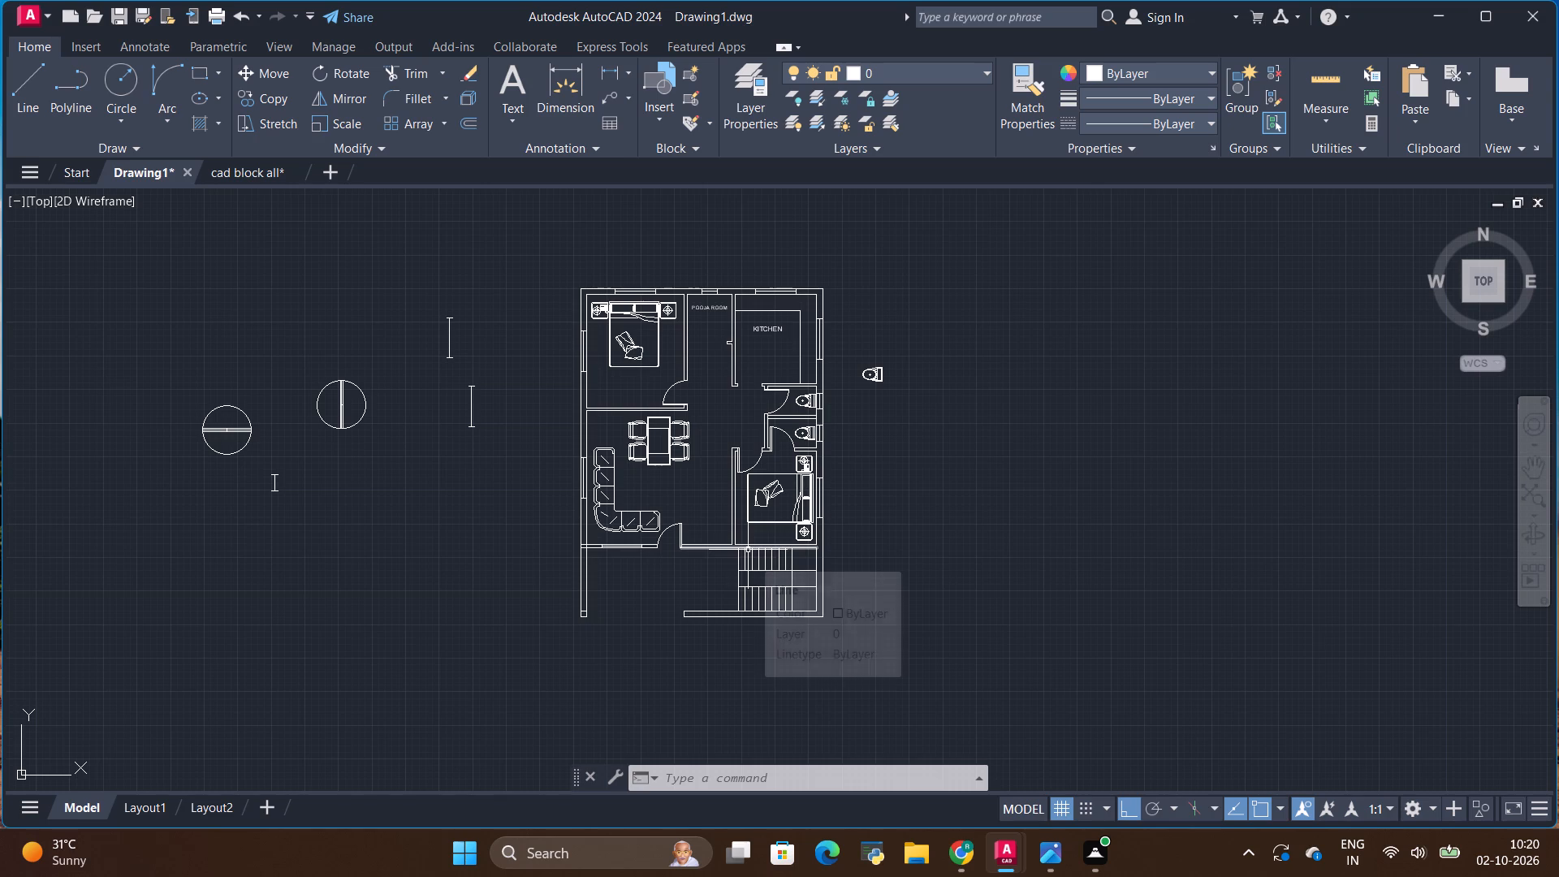
scroll(649, 508, "up", 1)
scroll(764, 331, "down", 1)
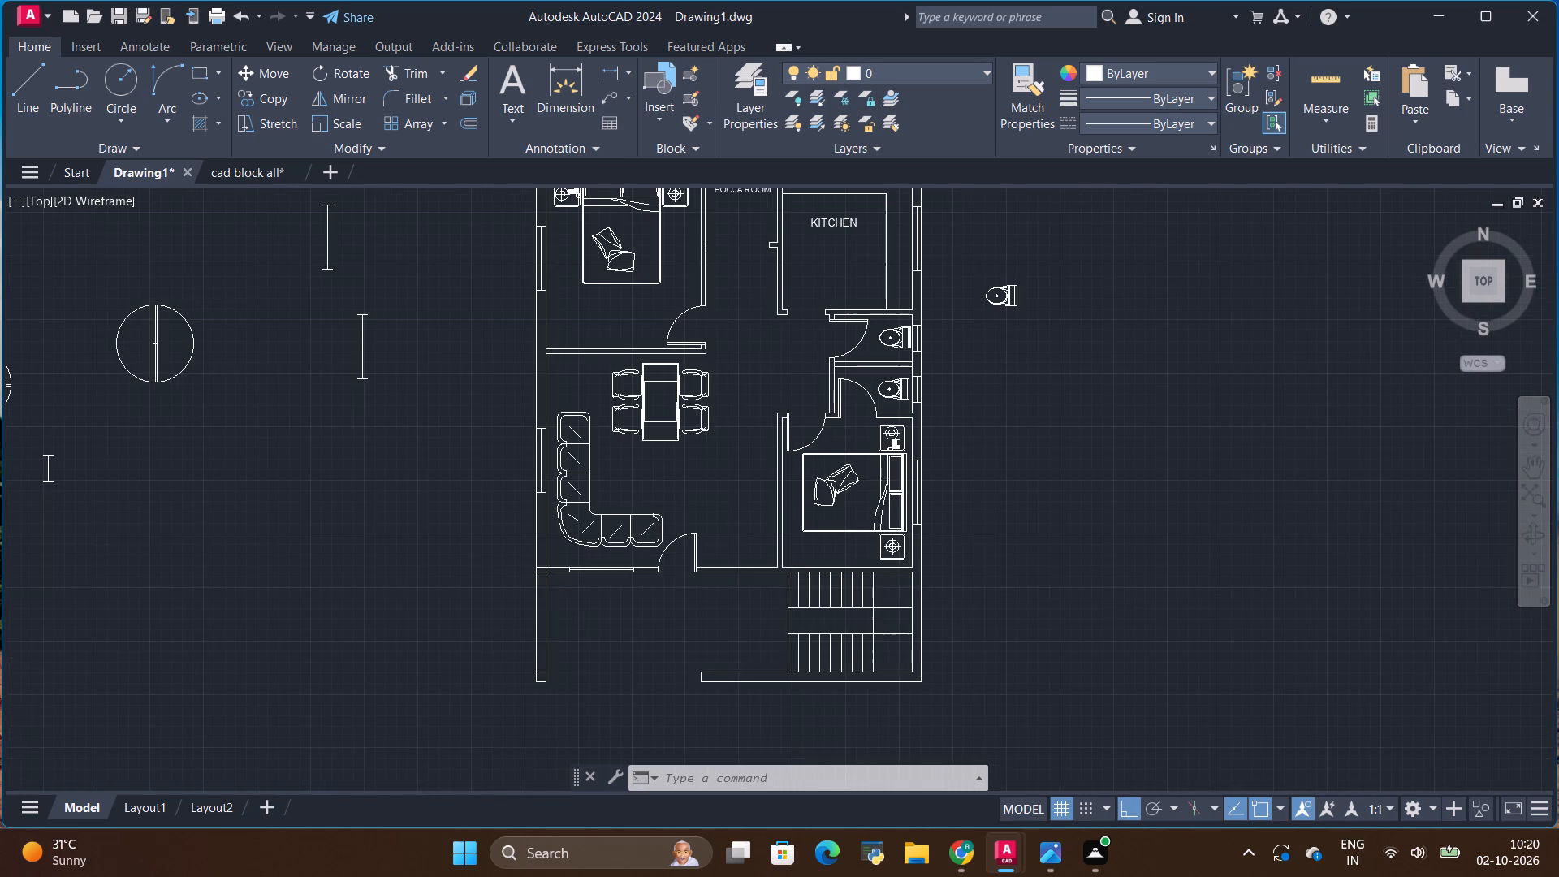
scroll(760, 248, "down", 2)
scroll(764, 202, "up", 2)
scroll(754, 292, "up", 2)
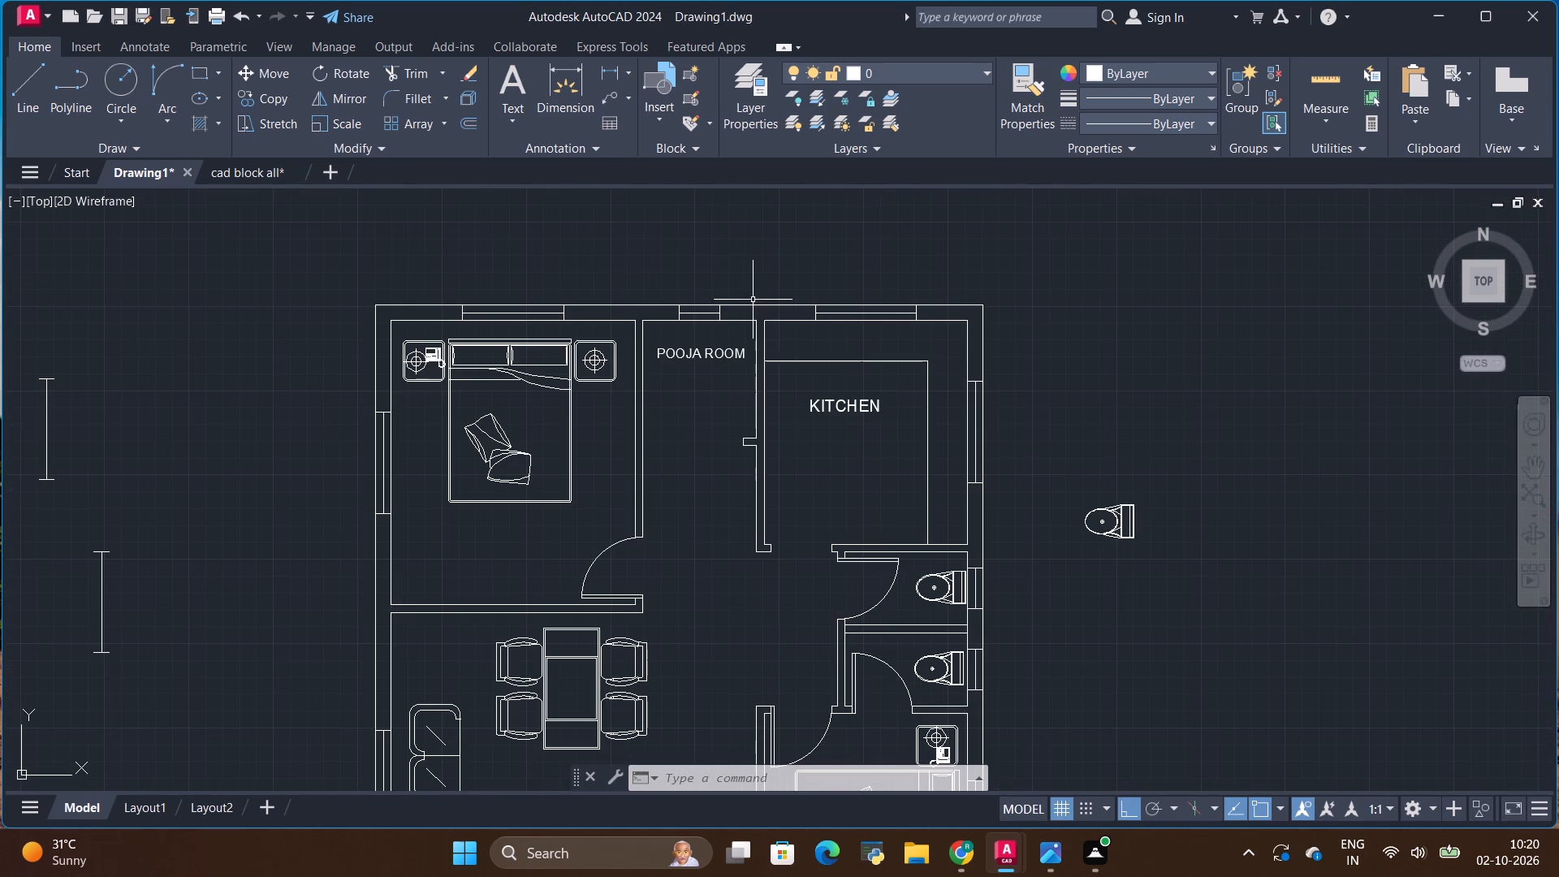
scroll(628, 309, "up", 1)
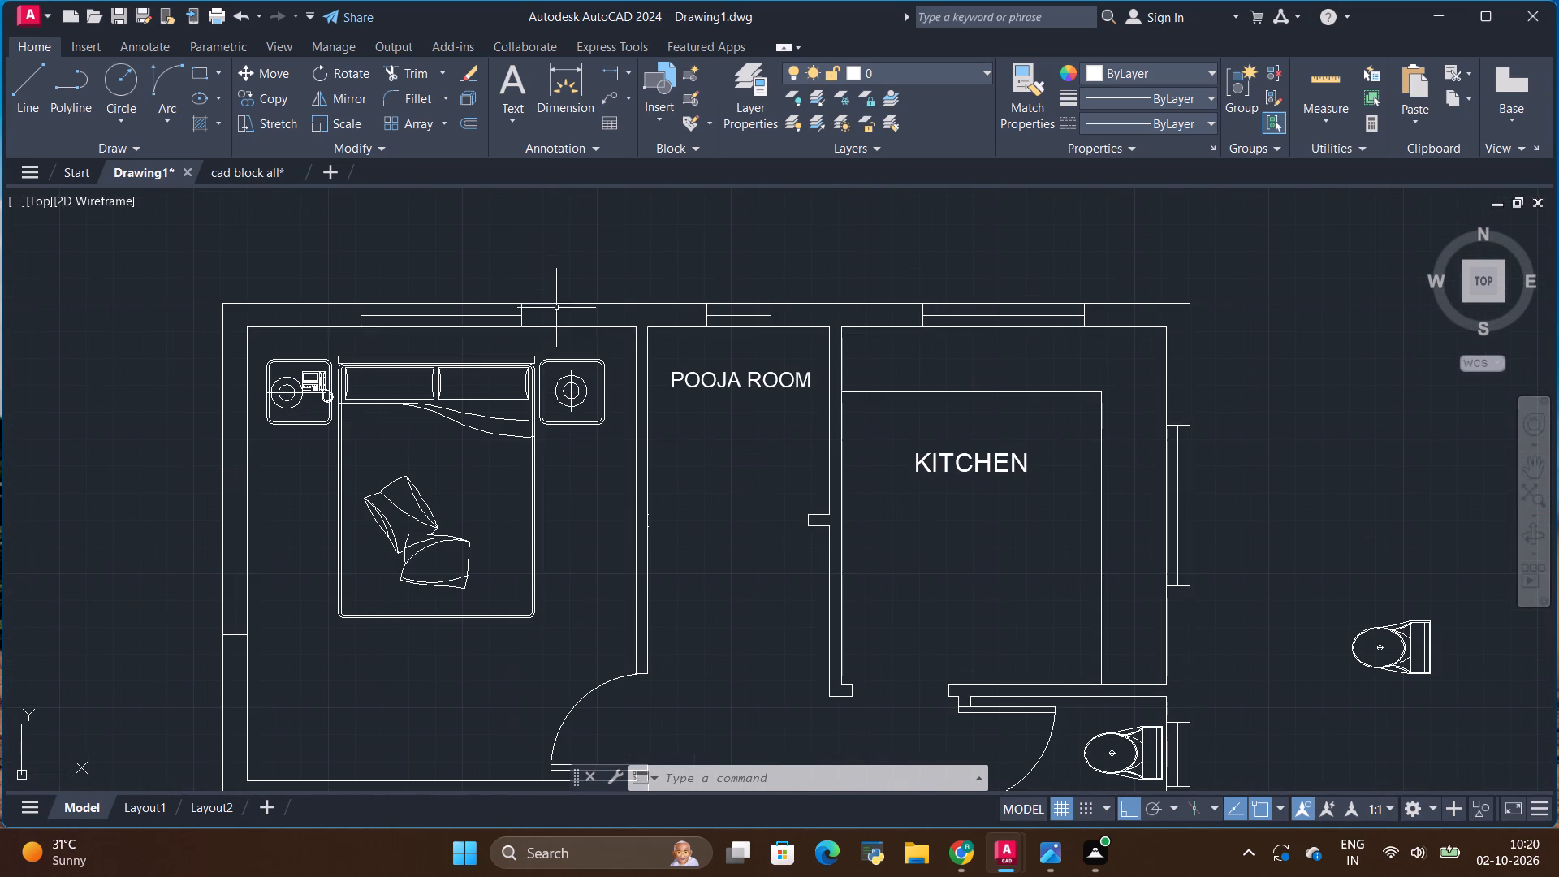
scroll(555, 306, "down", 3)
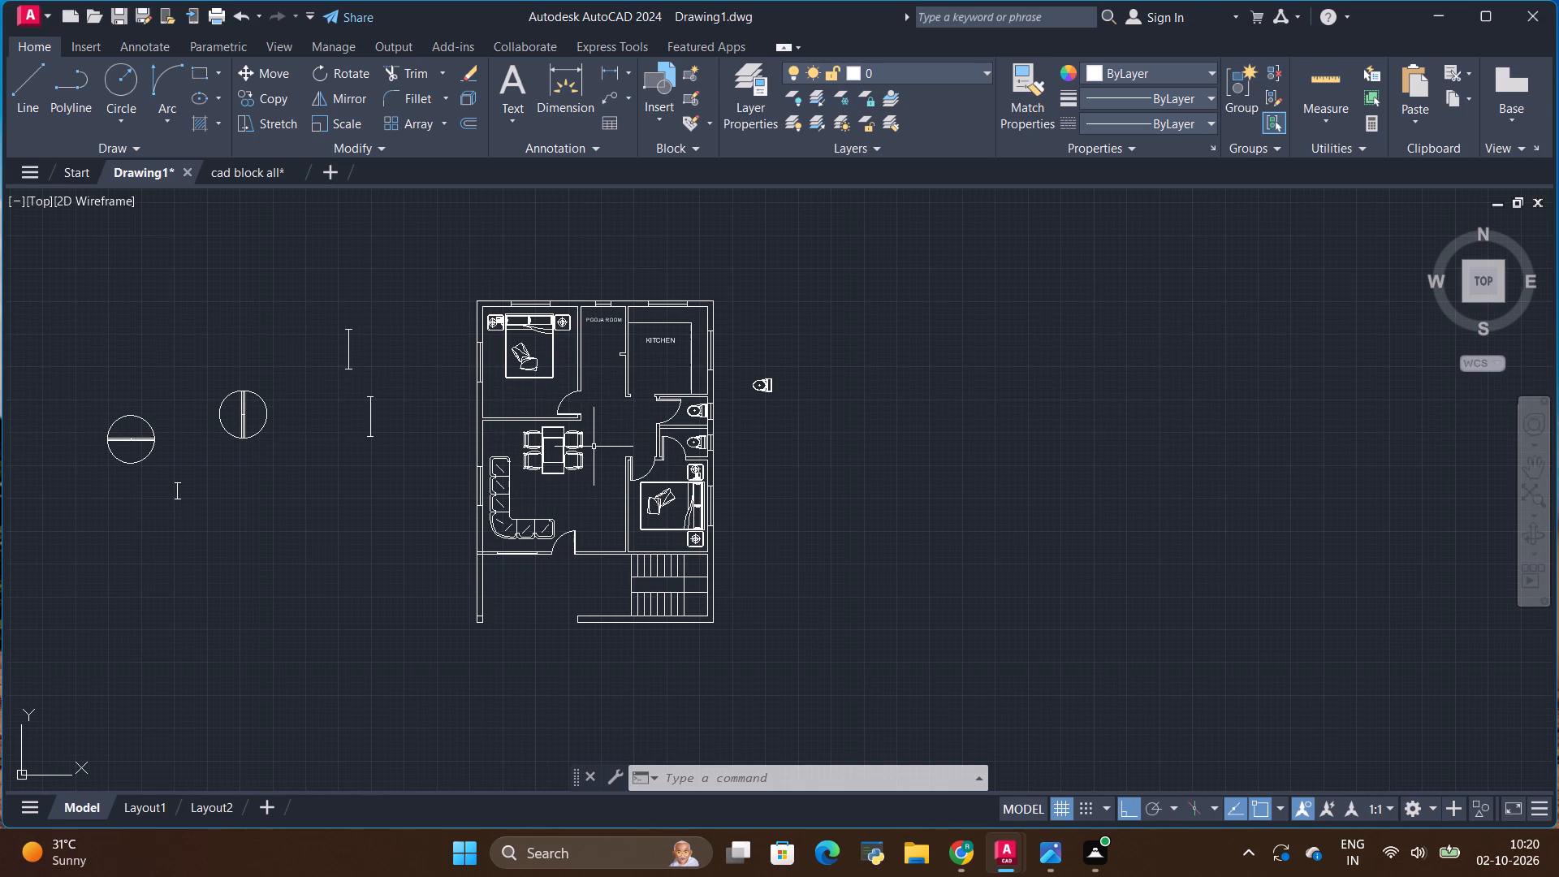
scroll(594, 448, "up", 1)
scroll(594, 448, "down", 1)
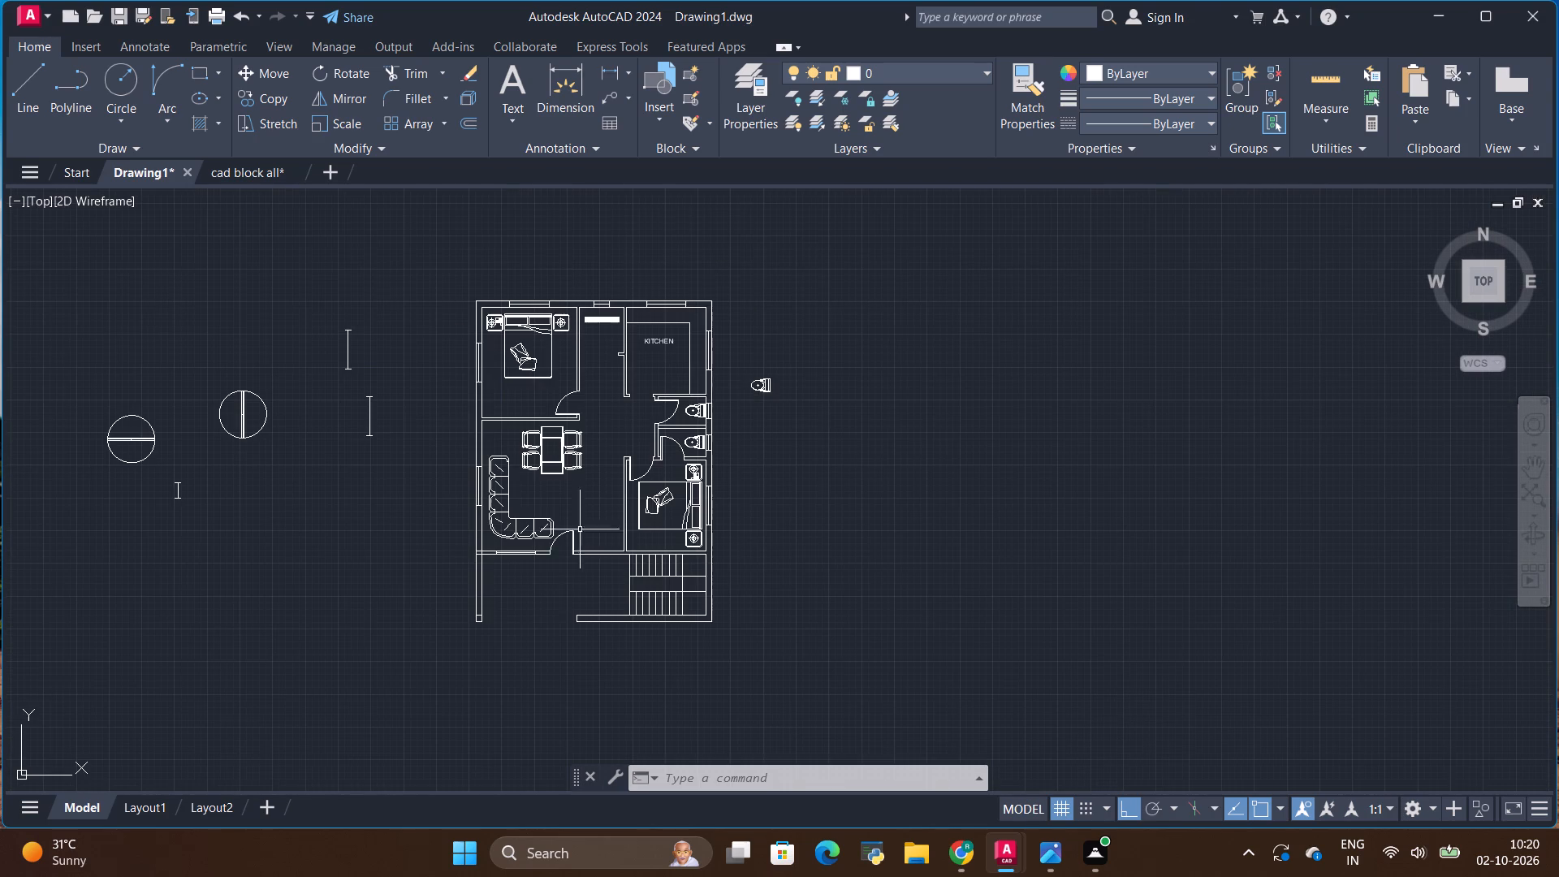
scroll(619, 319, "up", 1)
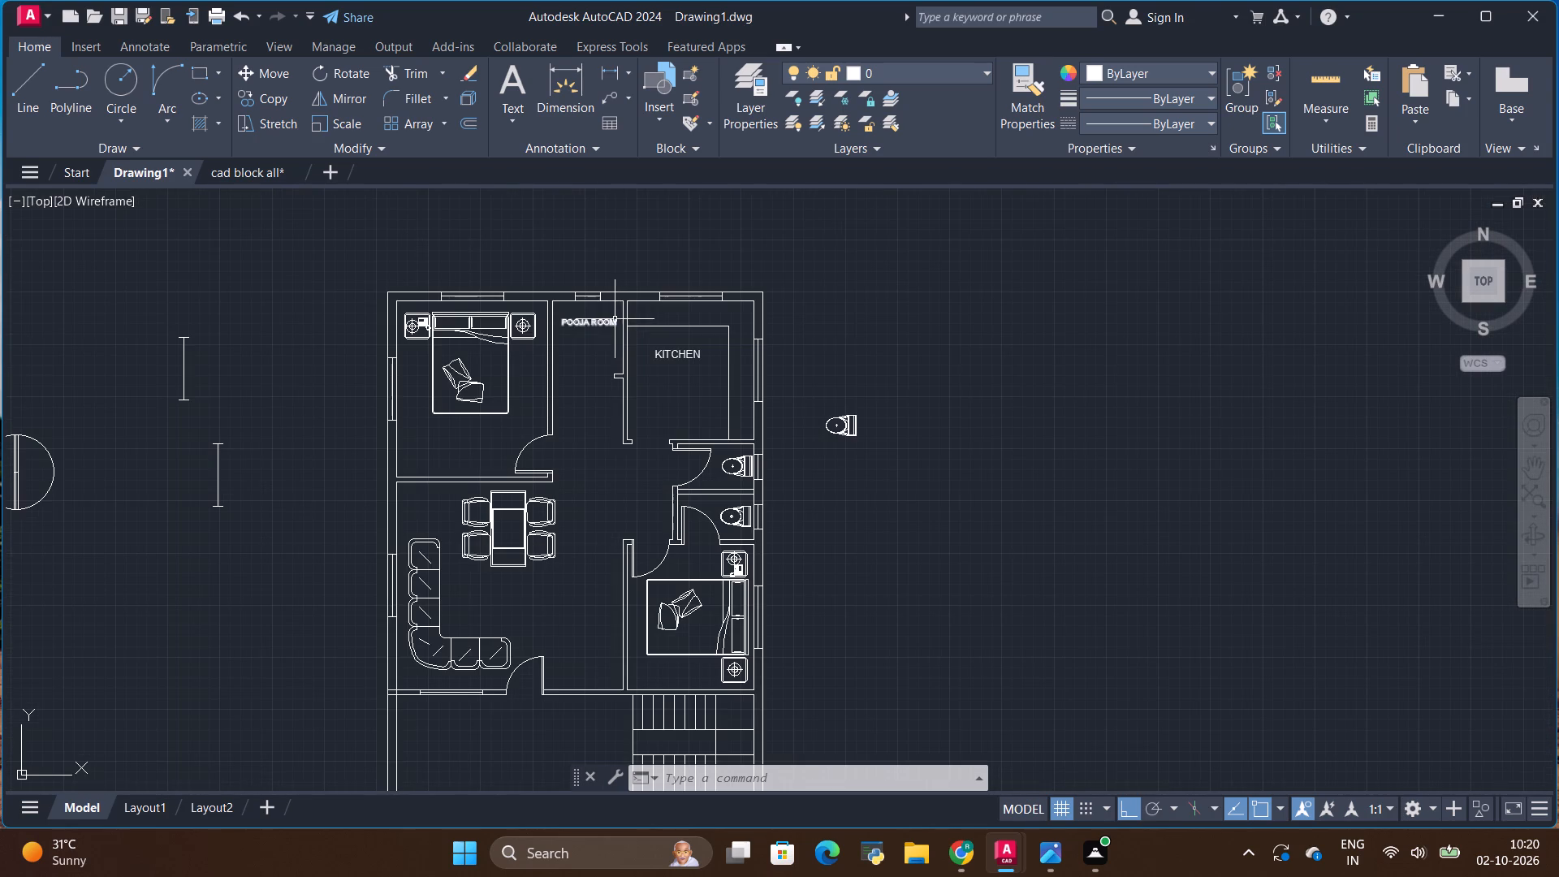
scroll(564, 339, "up", 1)
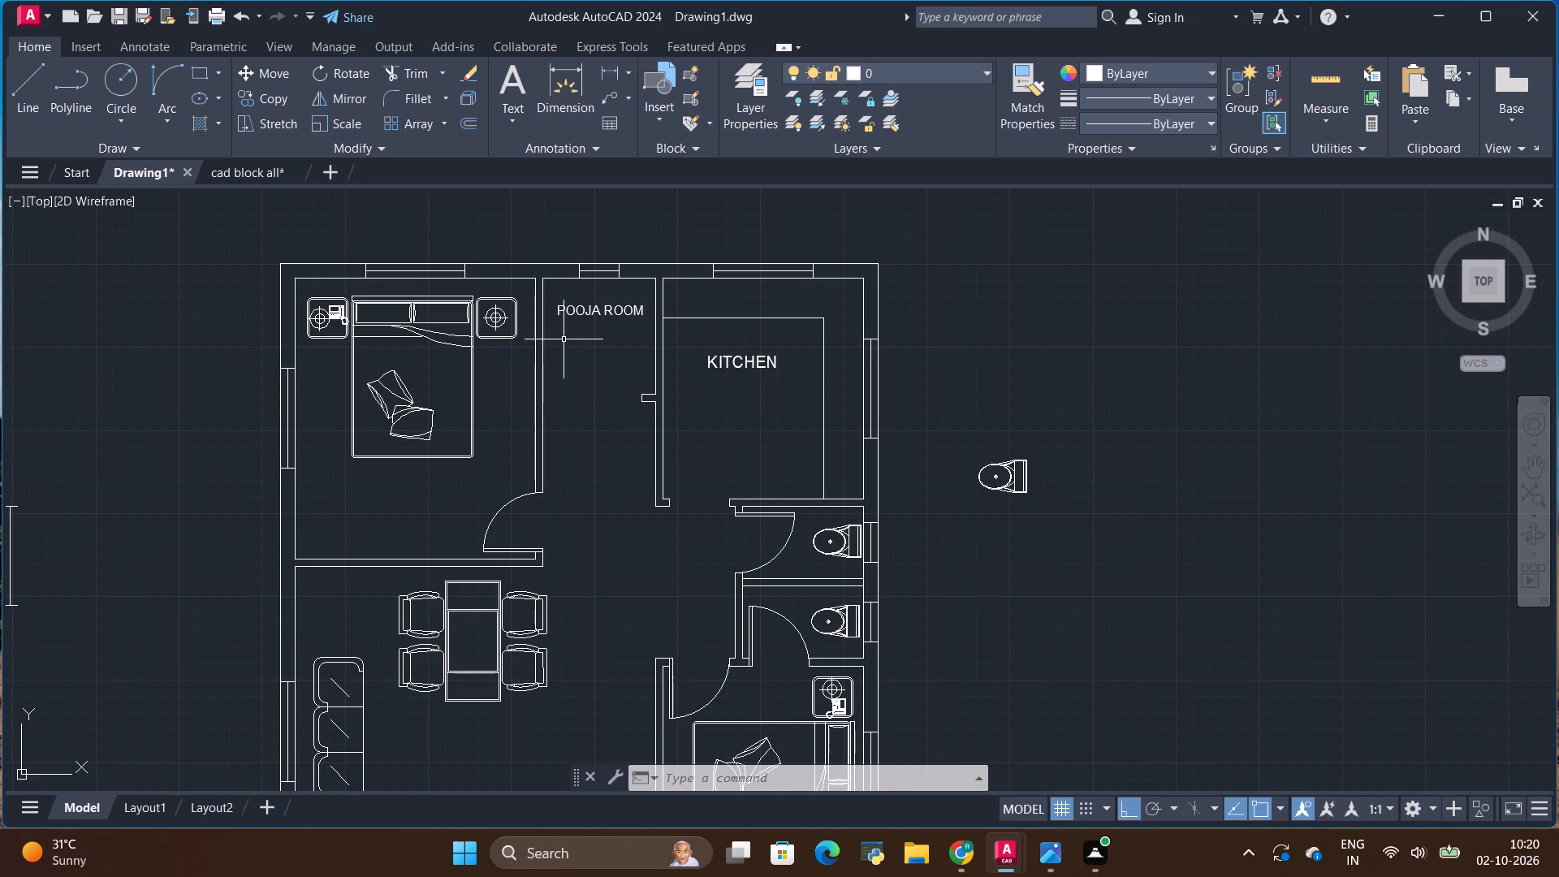
scroll(597, 269, "up", 1)
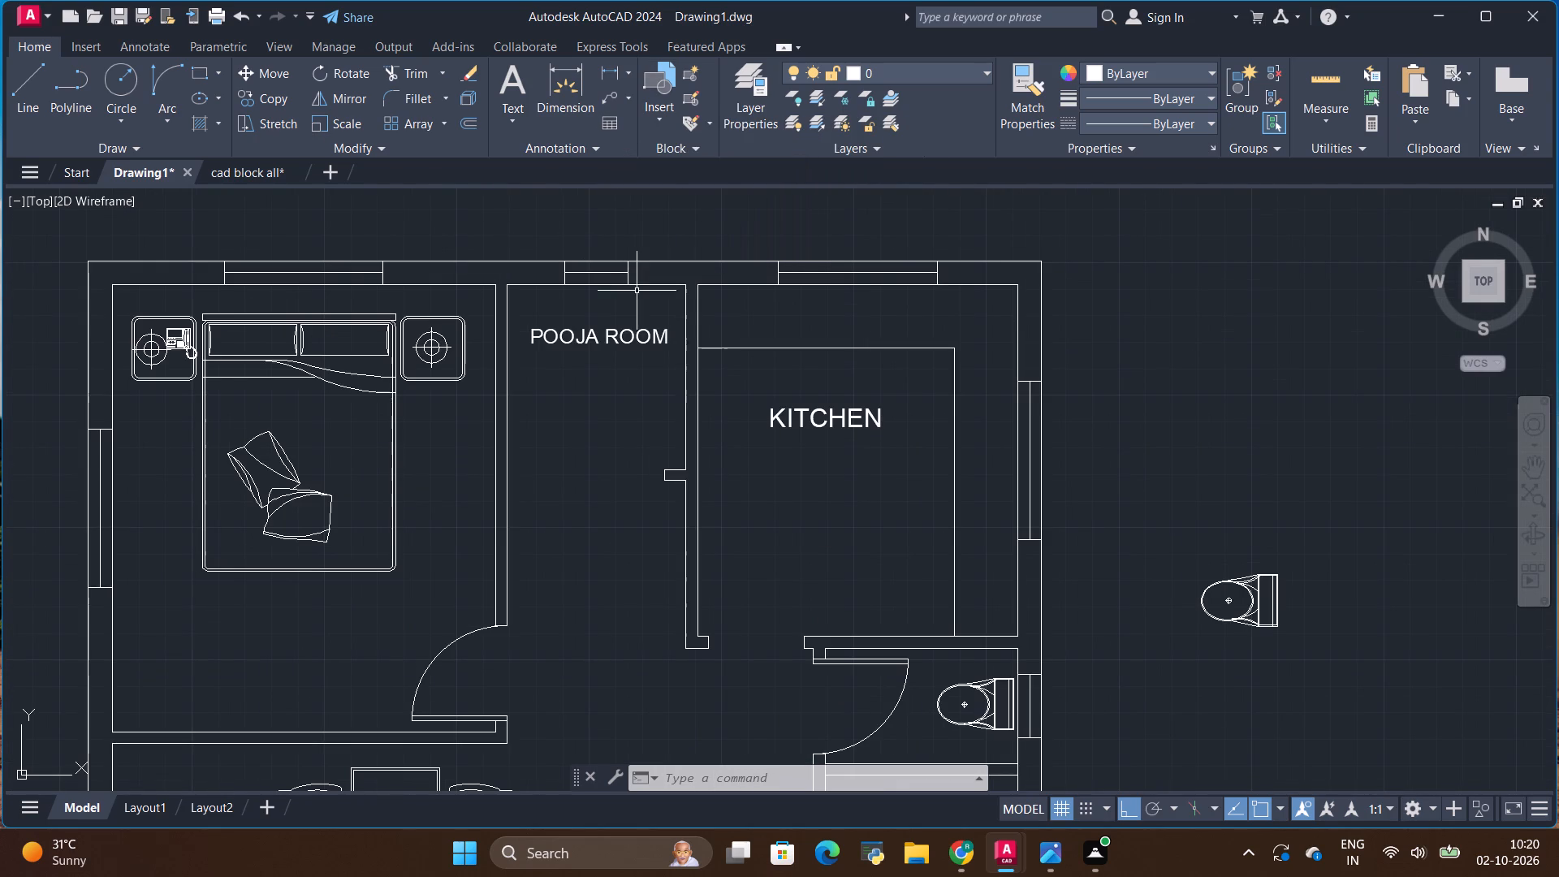
scroll(634, 243, "up", 1)
scroll(634, 243, "down", 1)
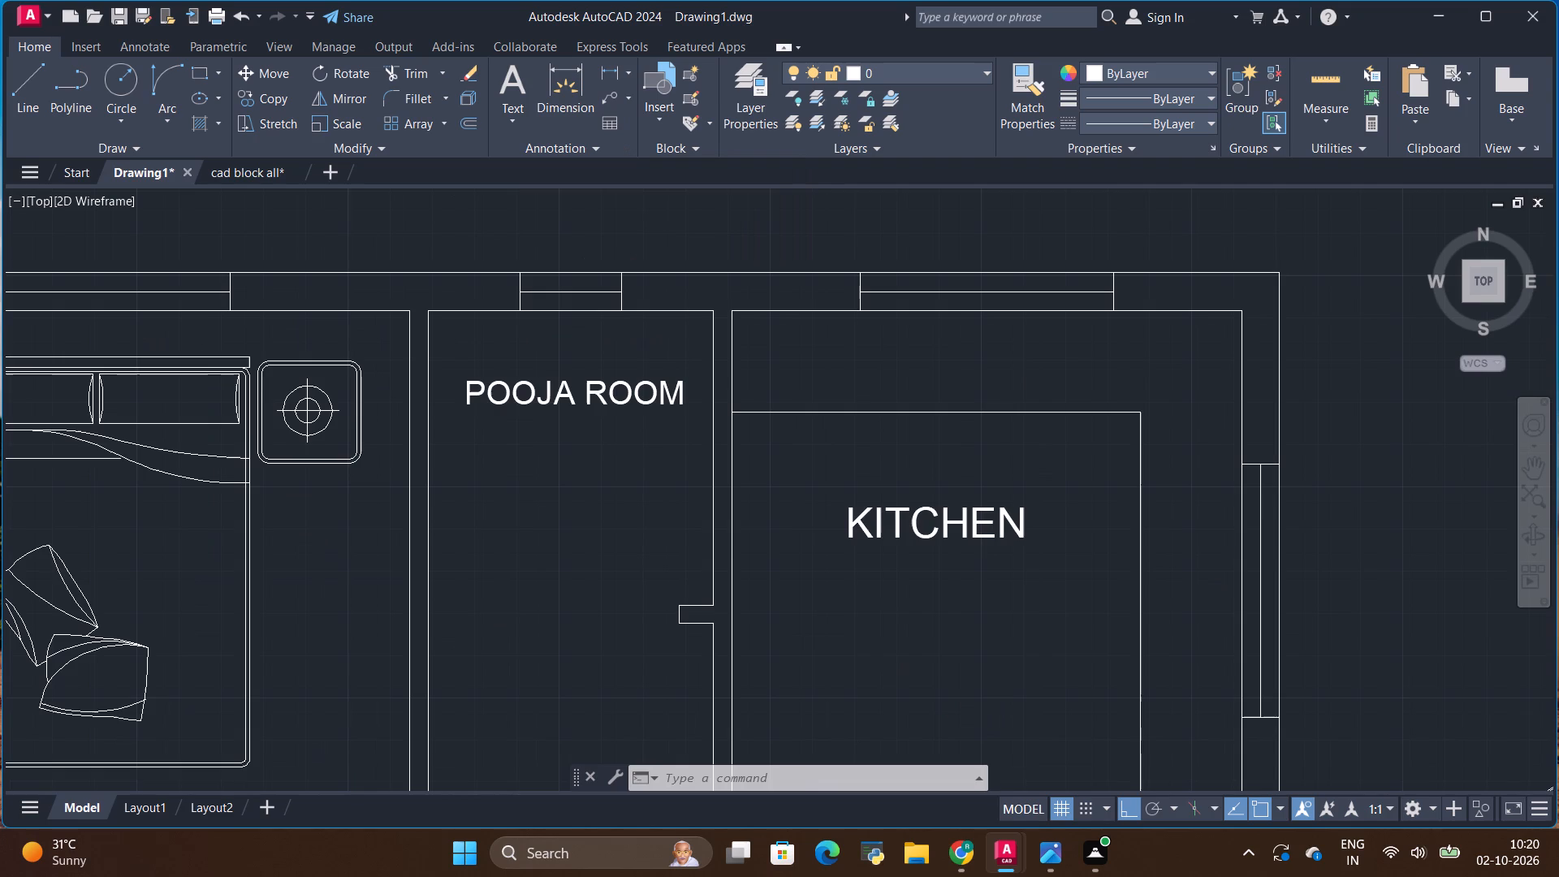
scroll(595, 310, "down", 1)
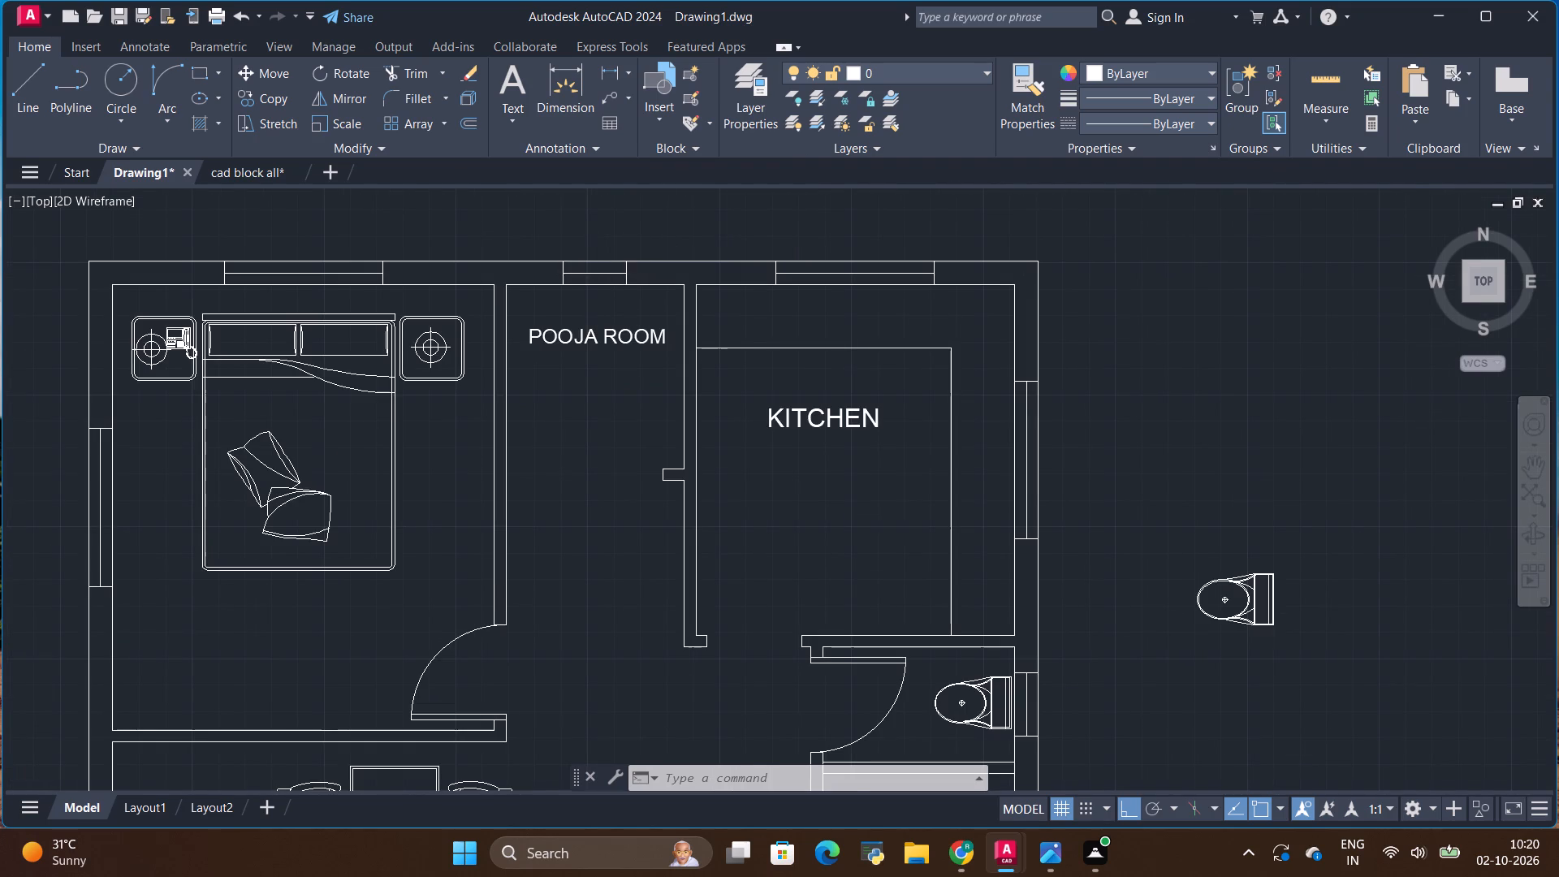
scroll(595, 310, "down", 1)
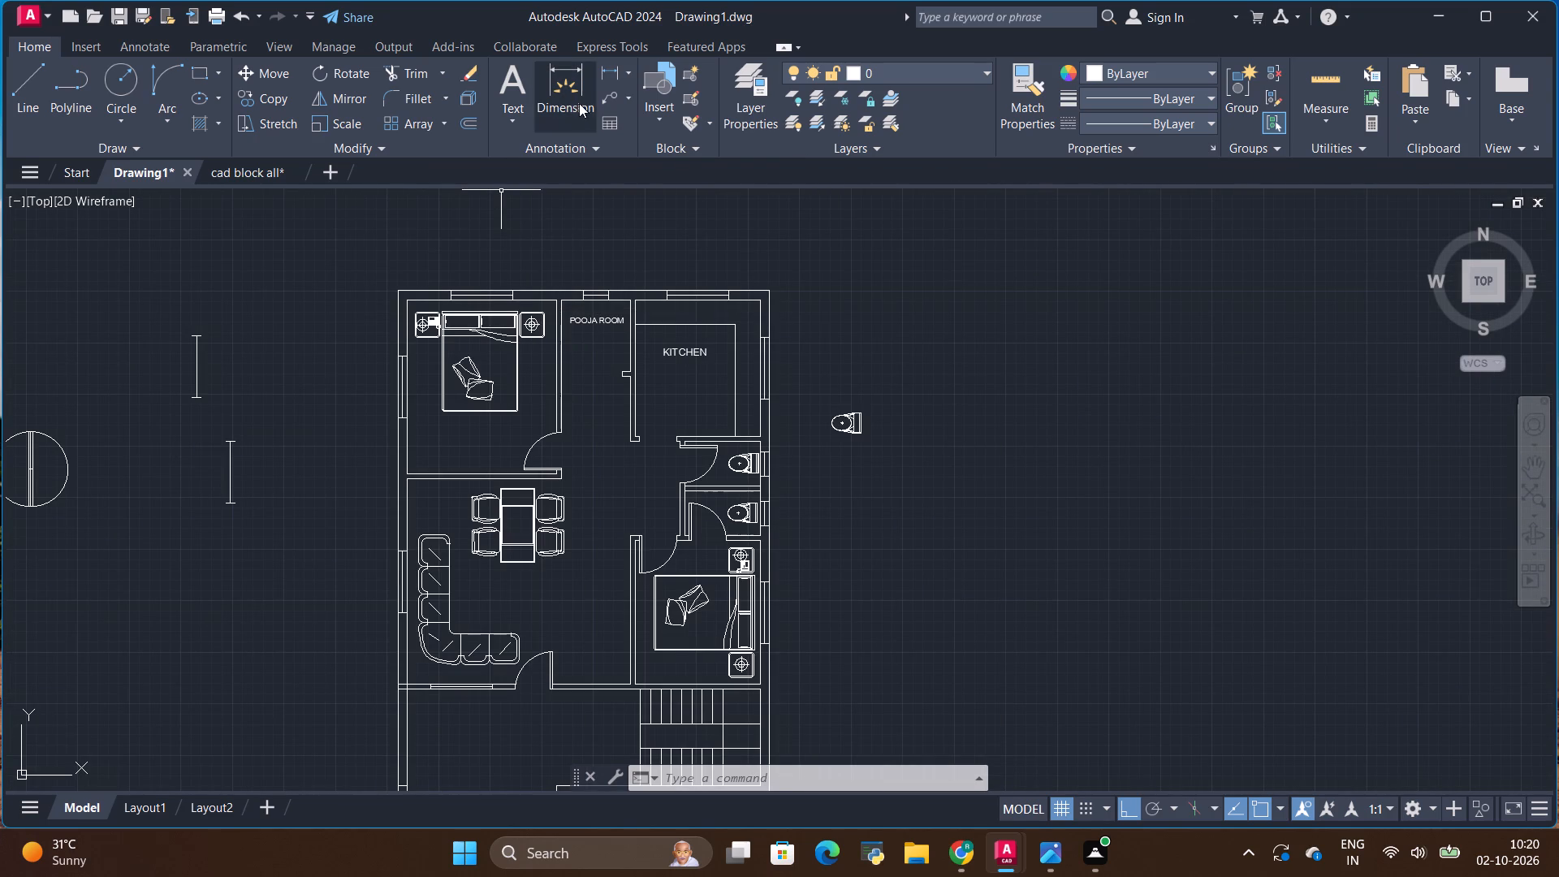
Set the current dimension style to Standard.
left_click(585, 153)
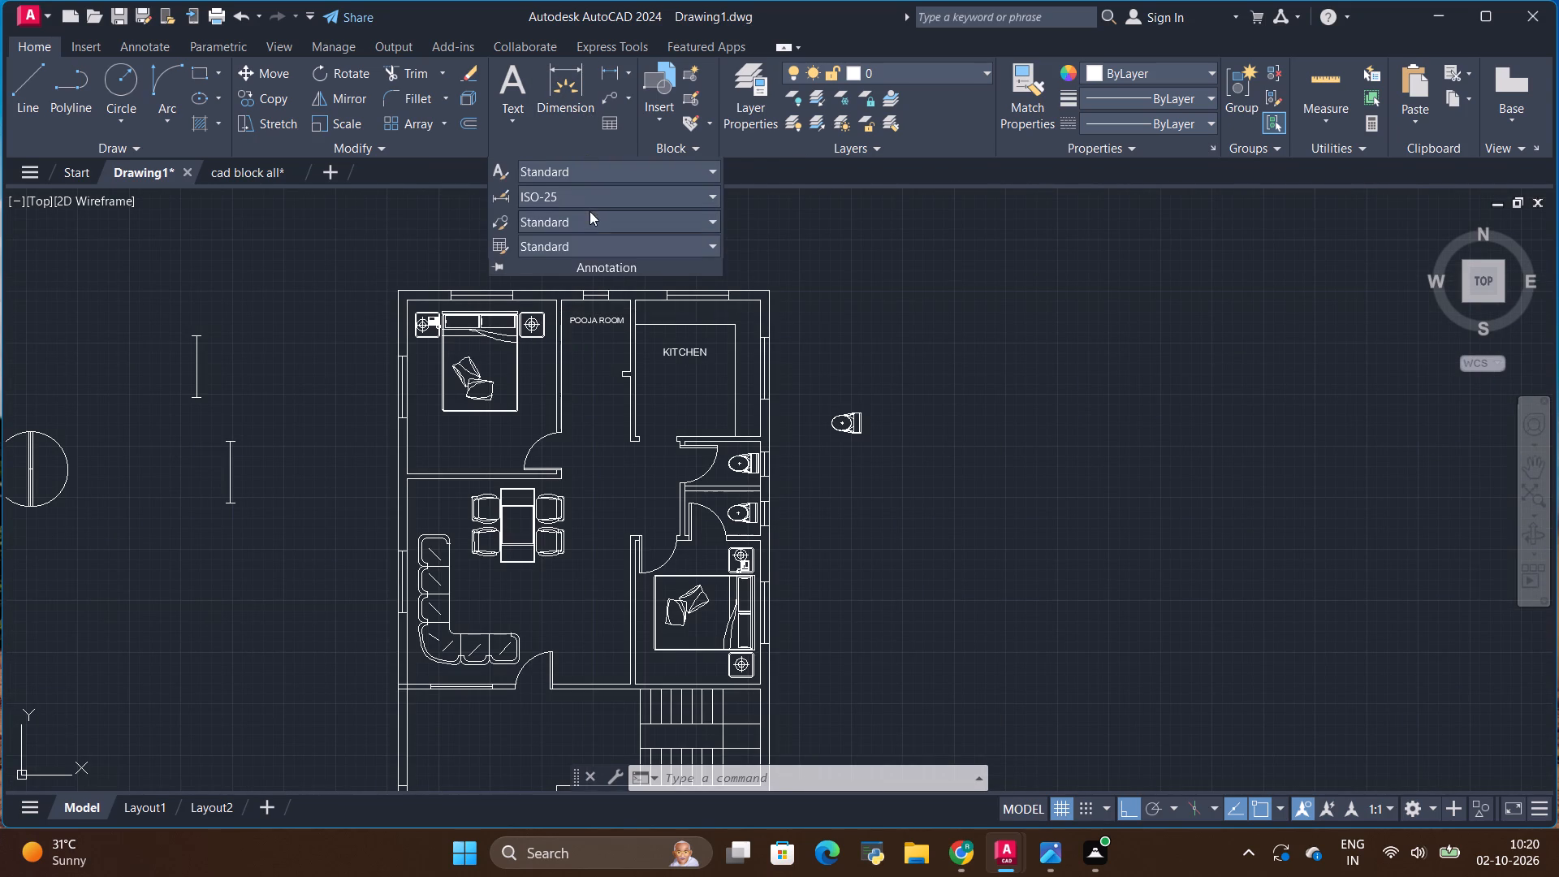
left_click(589, 197)
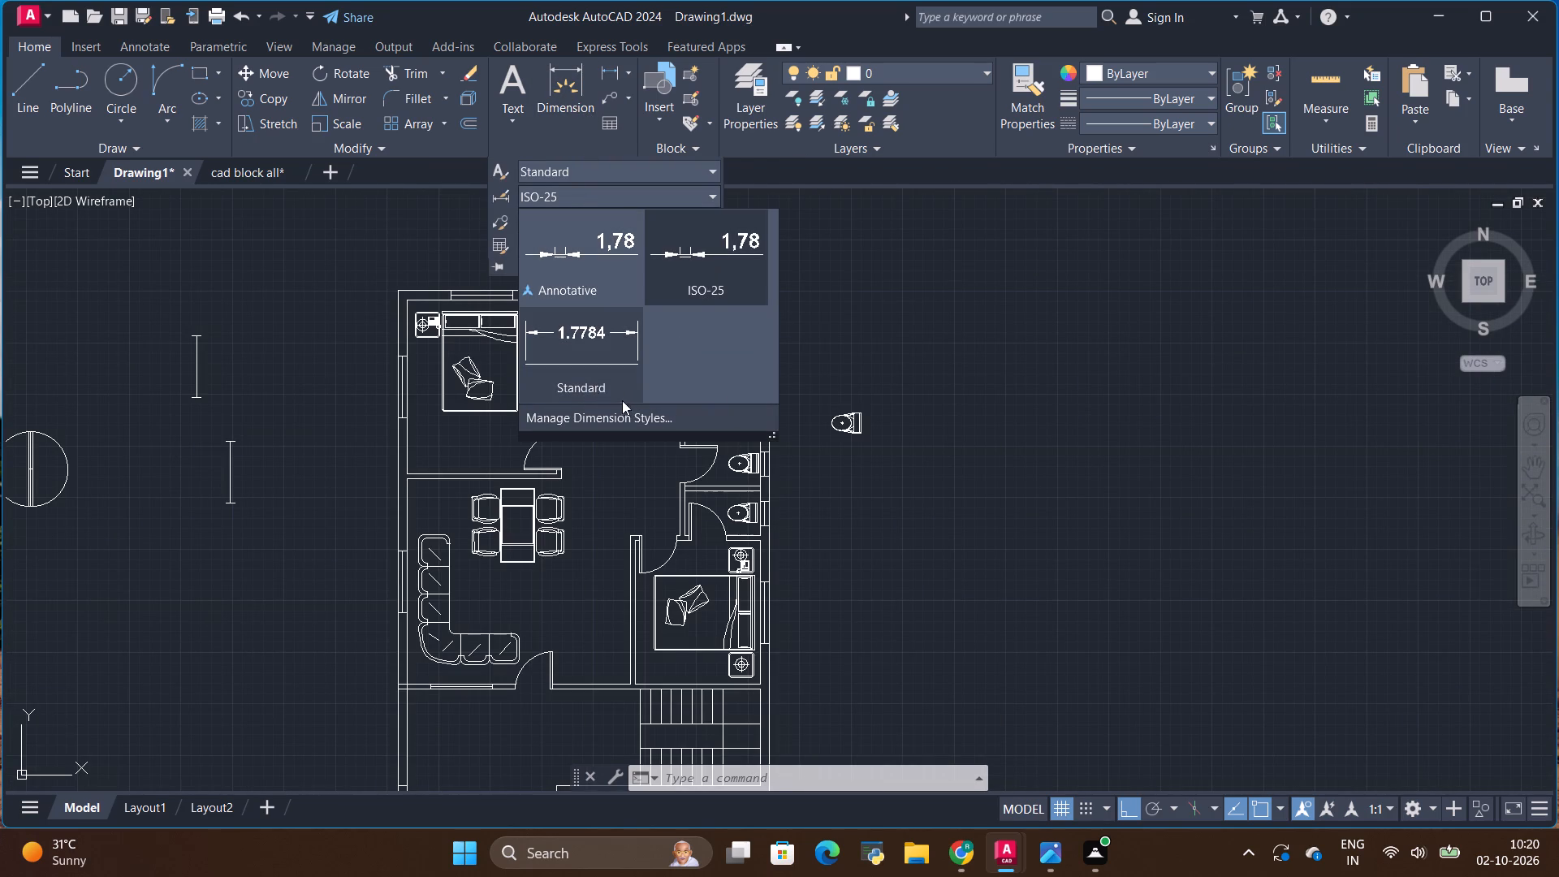
left_click(590, 354)
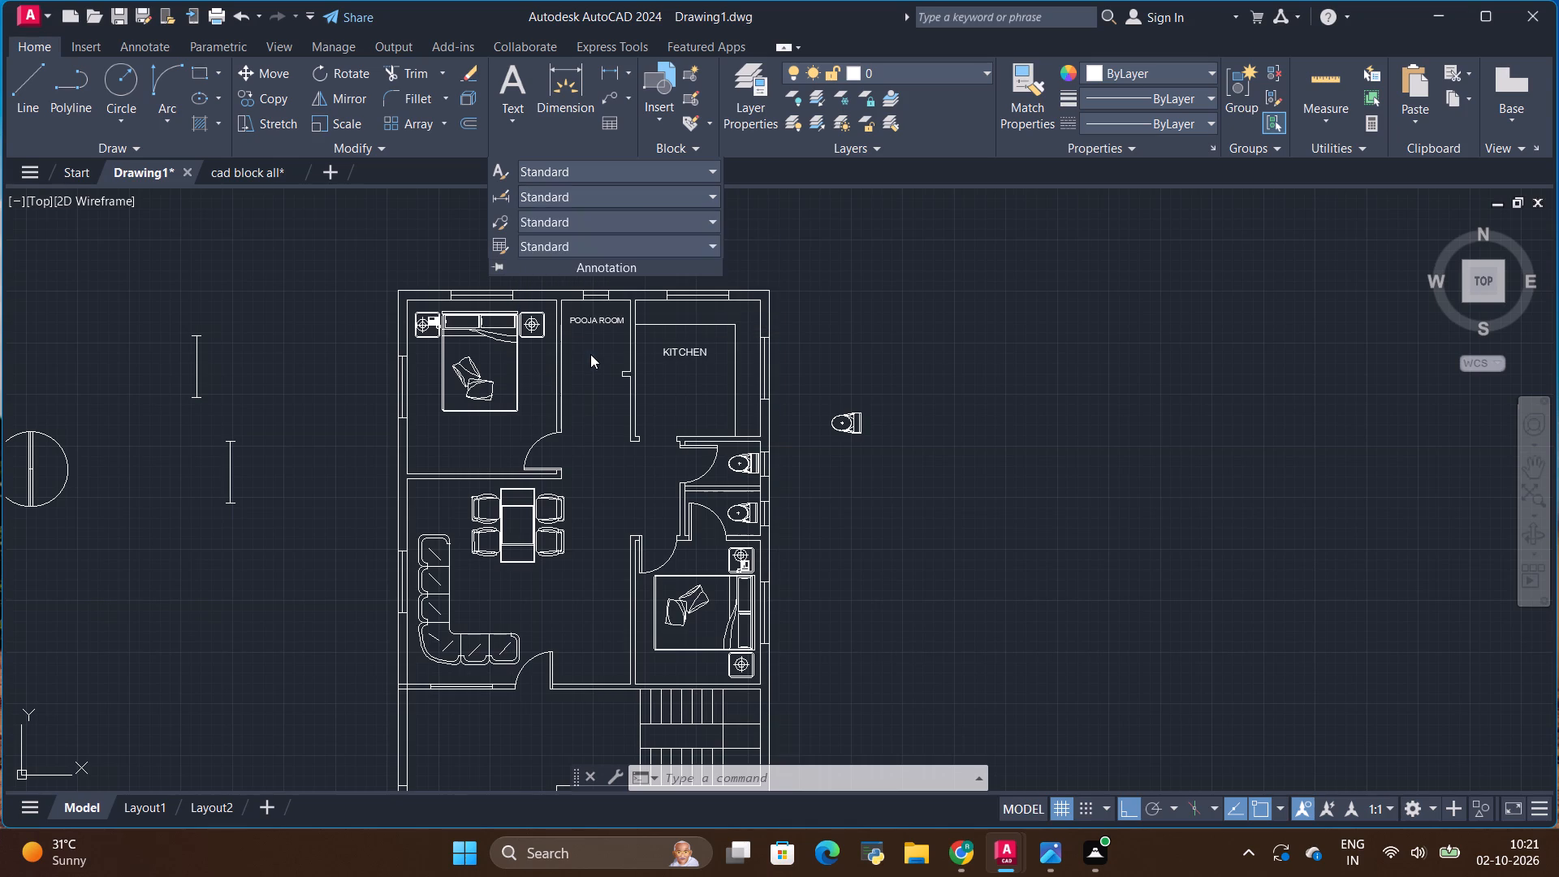
Dimension the width of the bedroom window in the top outer wall, placing the dimension just above the wall.
left_click(557, 94)
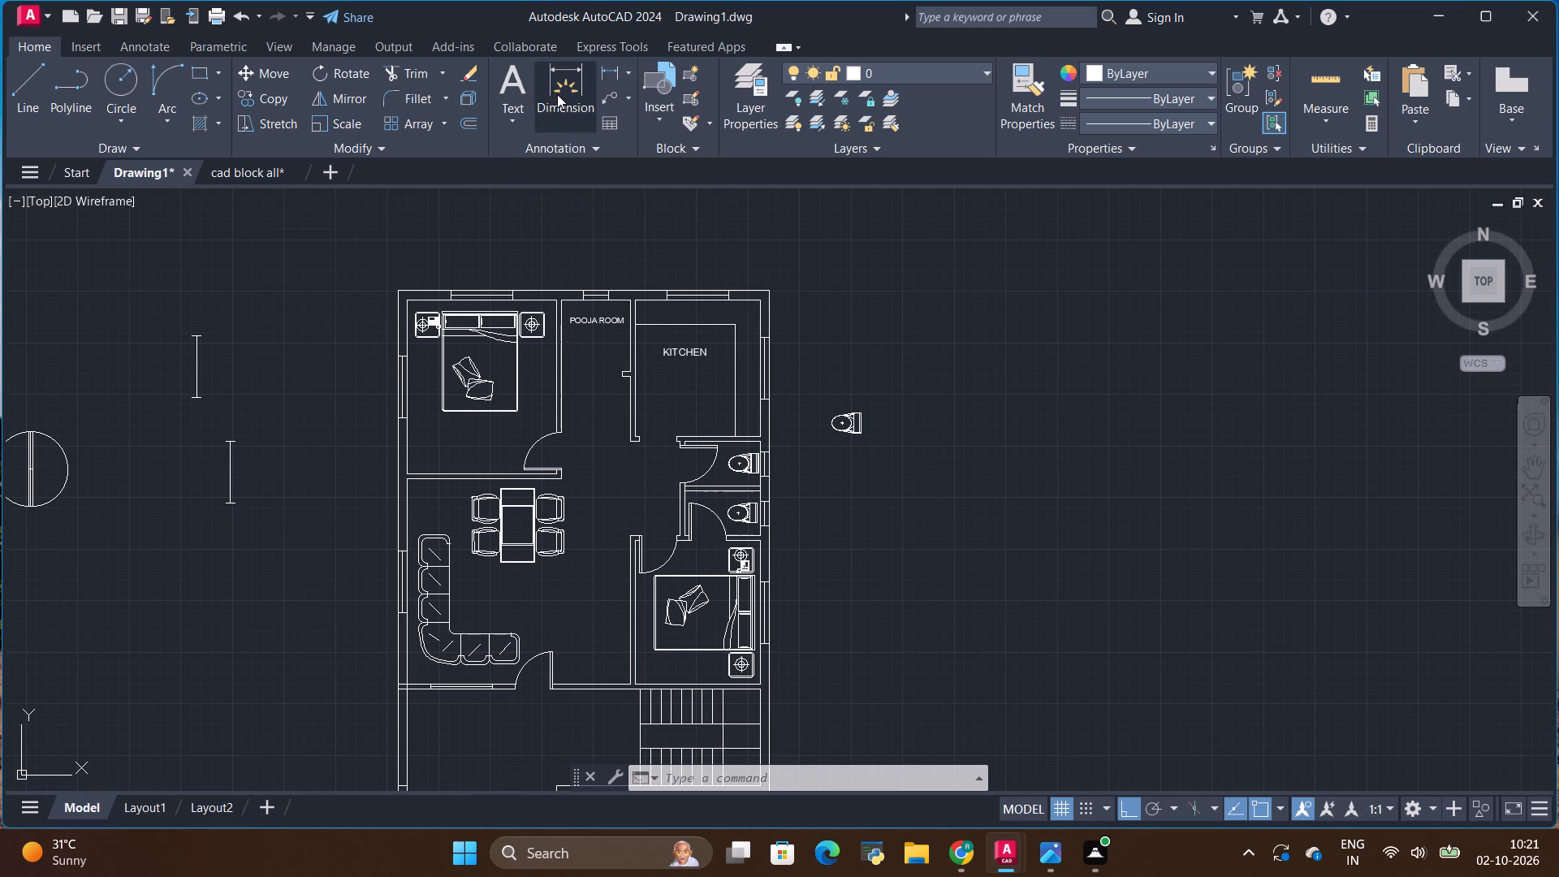
scroll(462, 276, "up", 2)
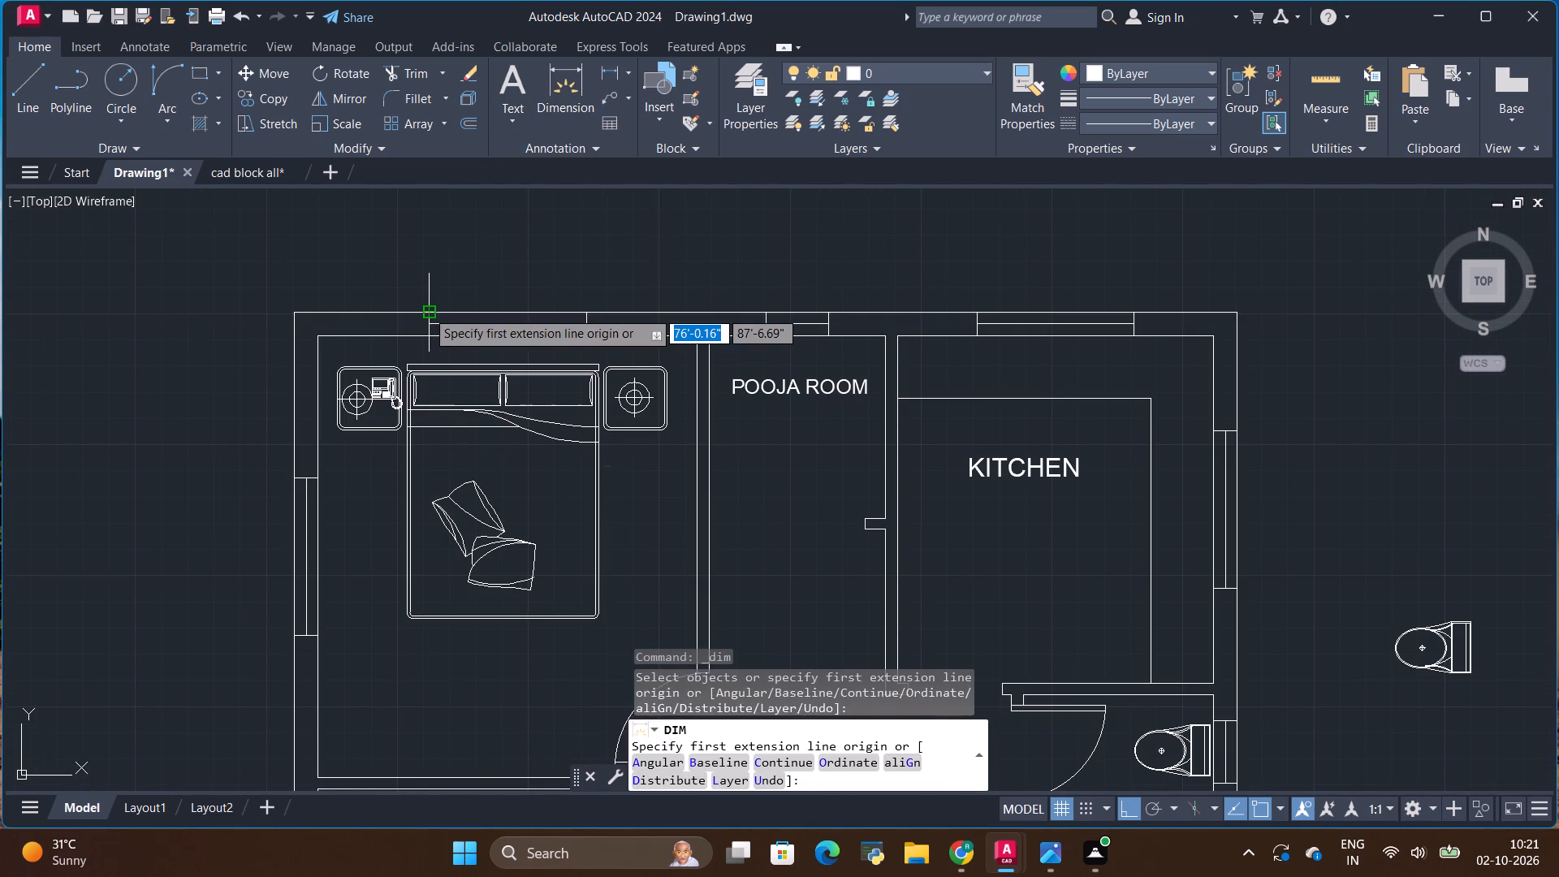
left_click(429, 310)
left_click(586, 310)
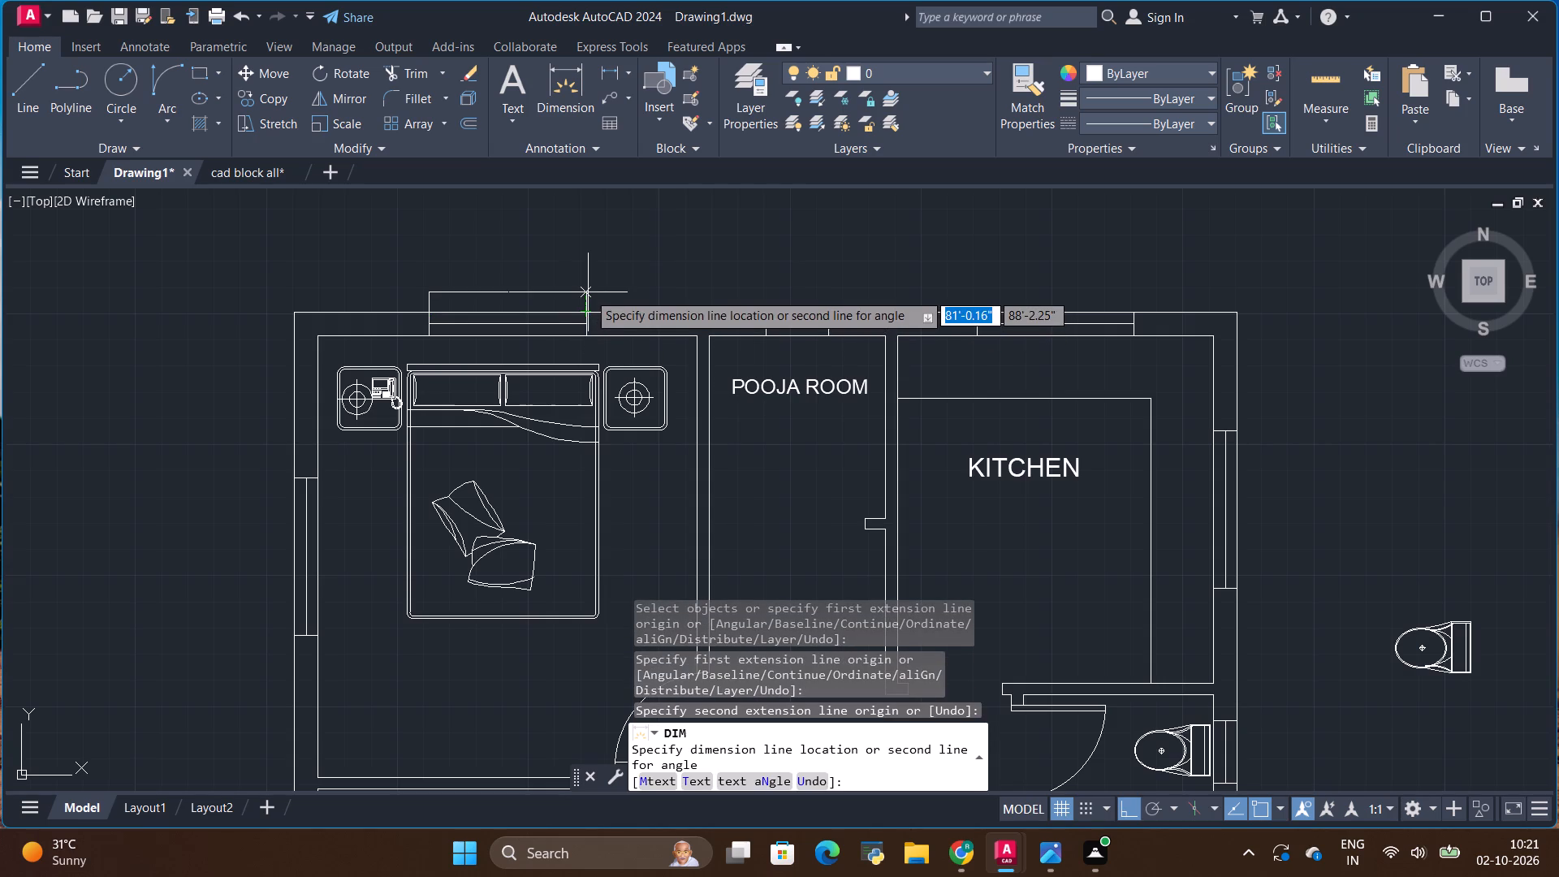
left_click(554, 284)
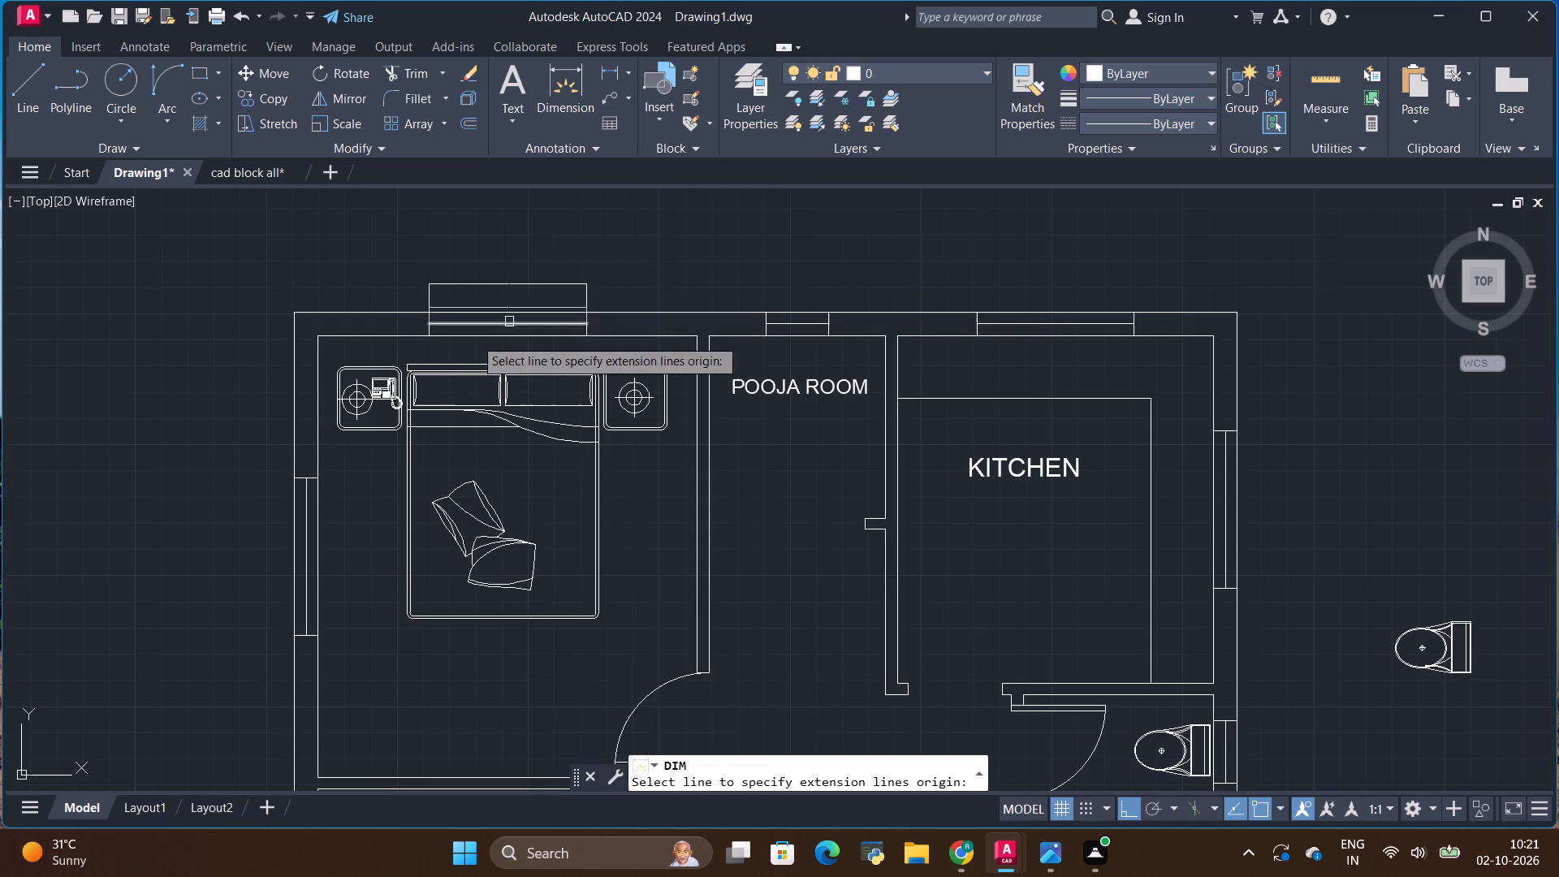
Modify the Standard dimension style to use a text height of 7 inches.
scroll(494, 266, "up", 3)
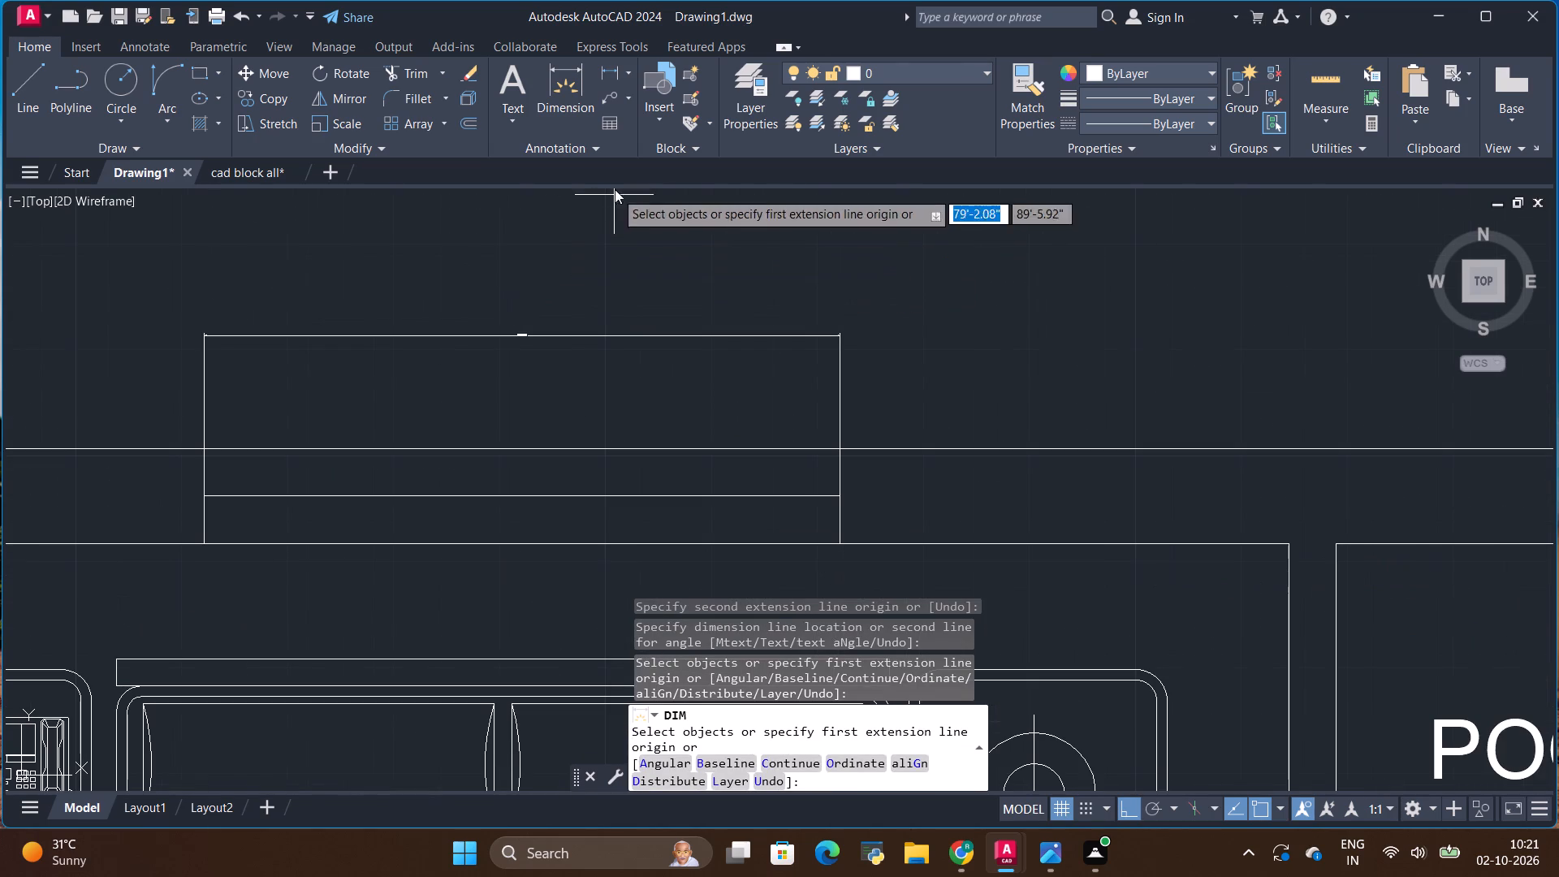
left_click(590, 147)
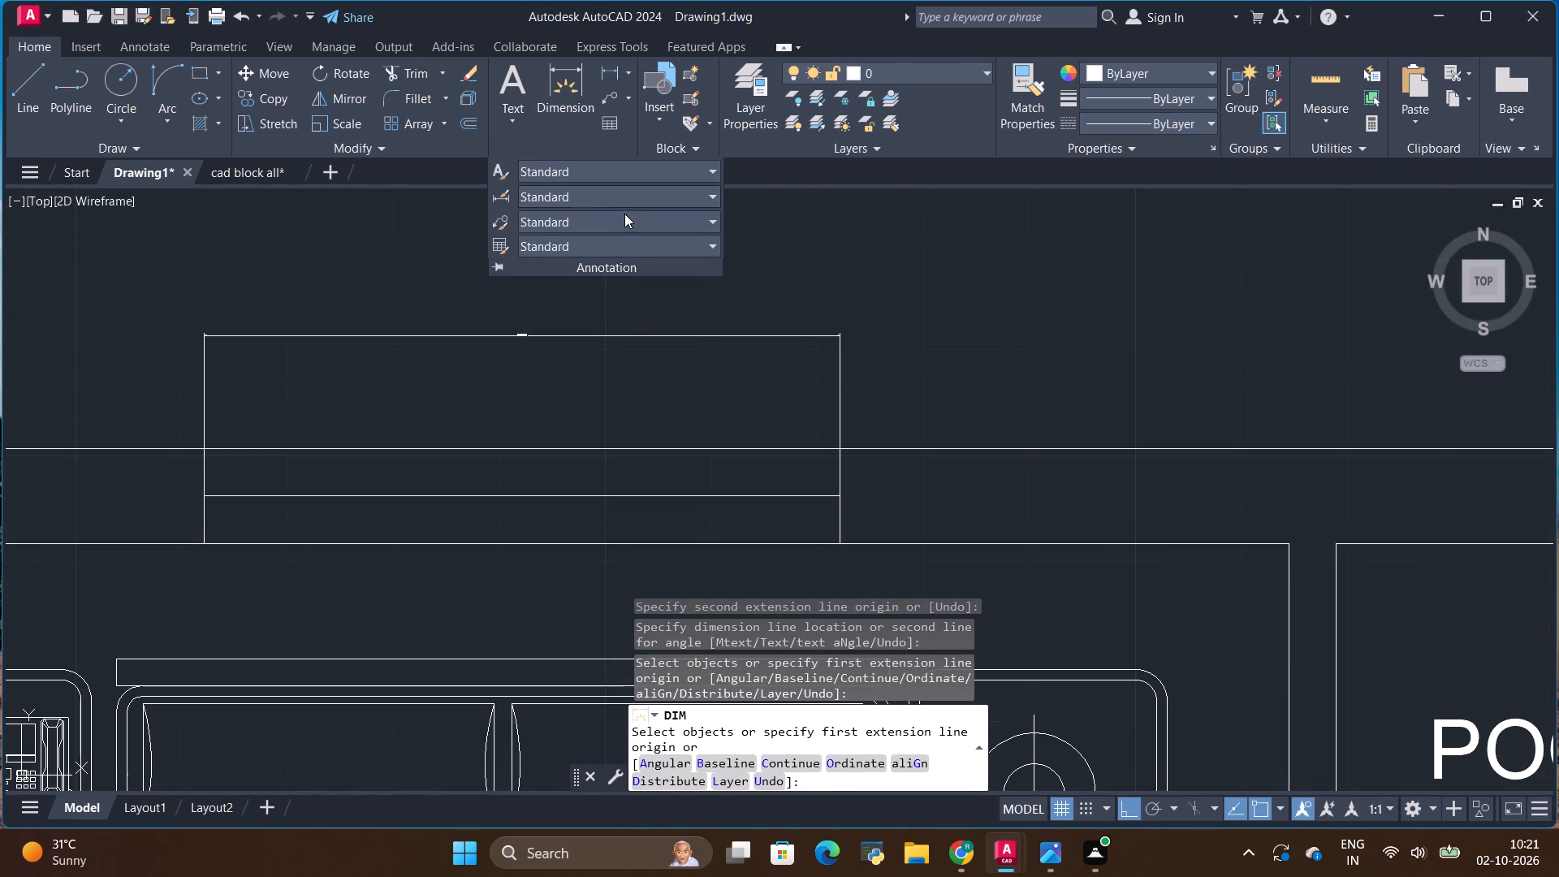
left_click(619, 199)
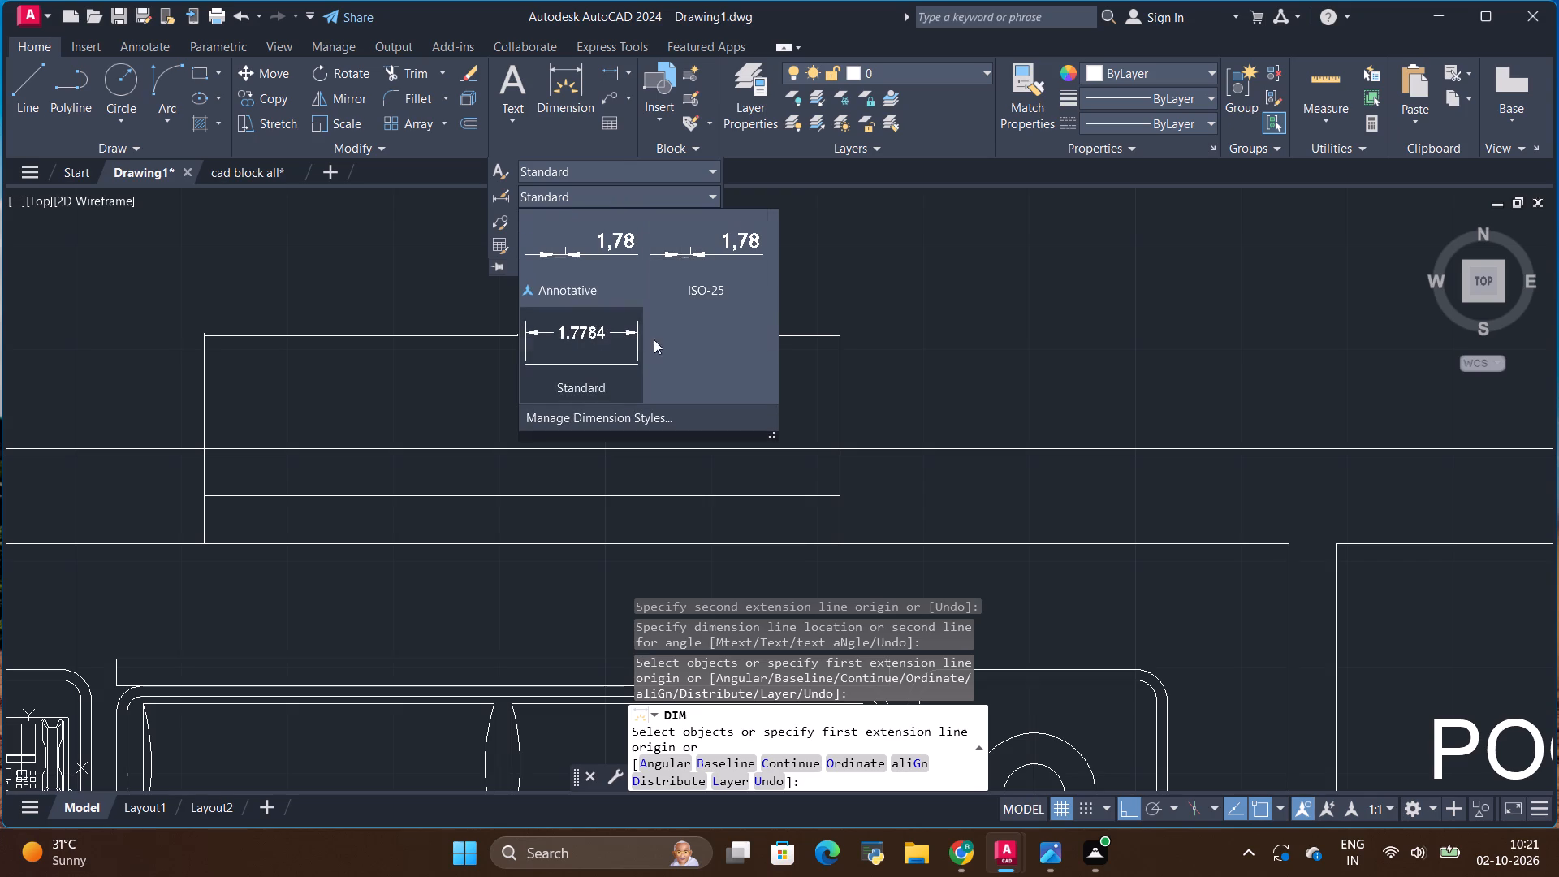
left_click(627, 413)
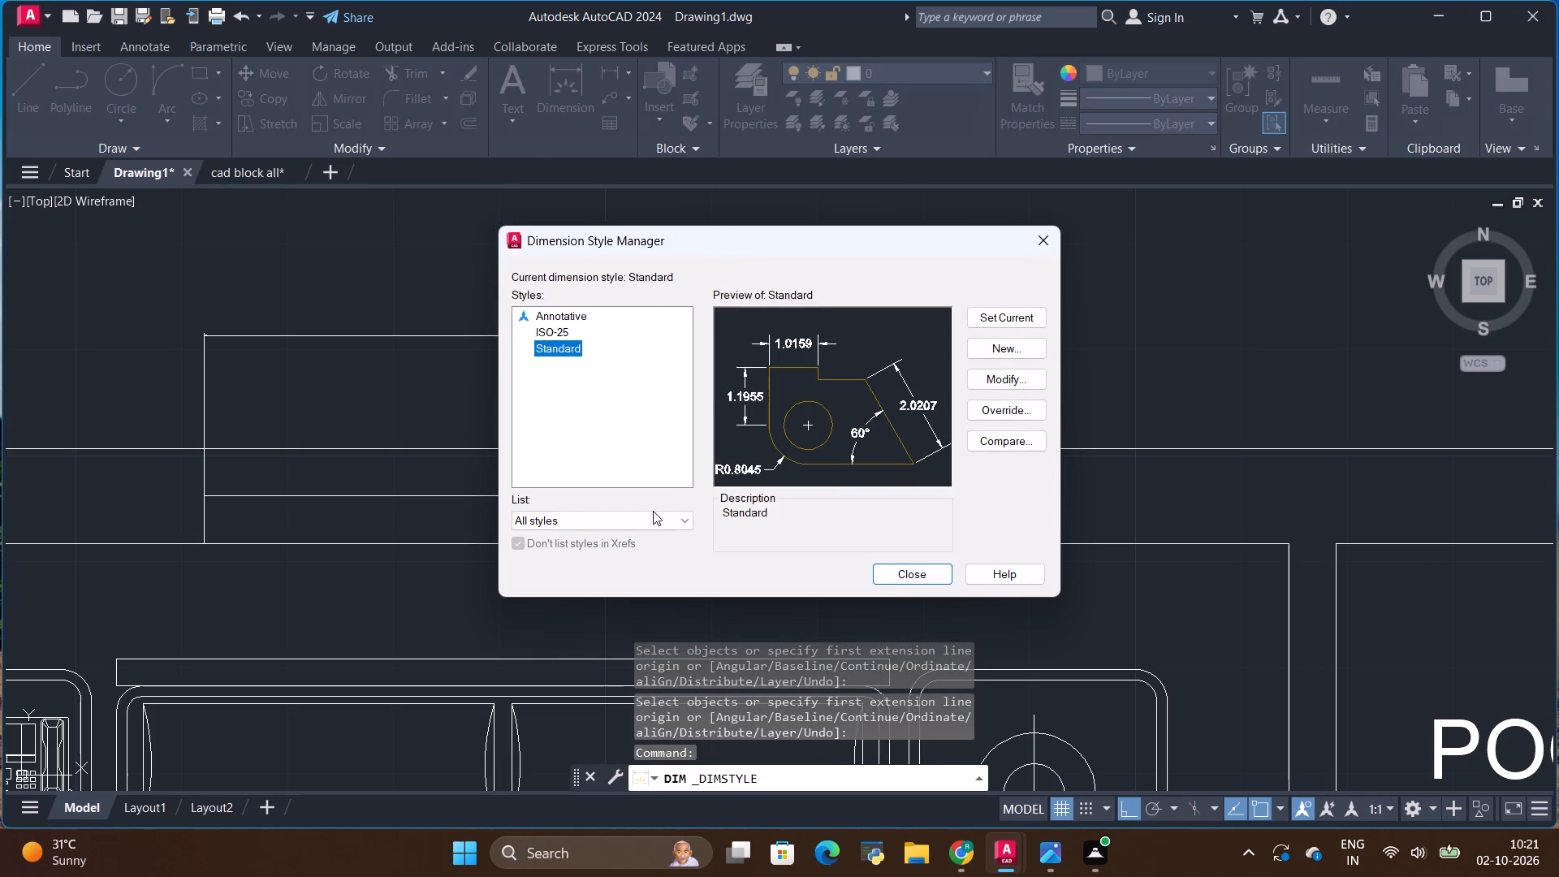
left_click(987, 376)
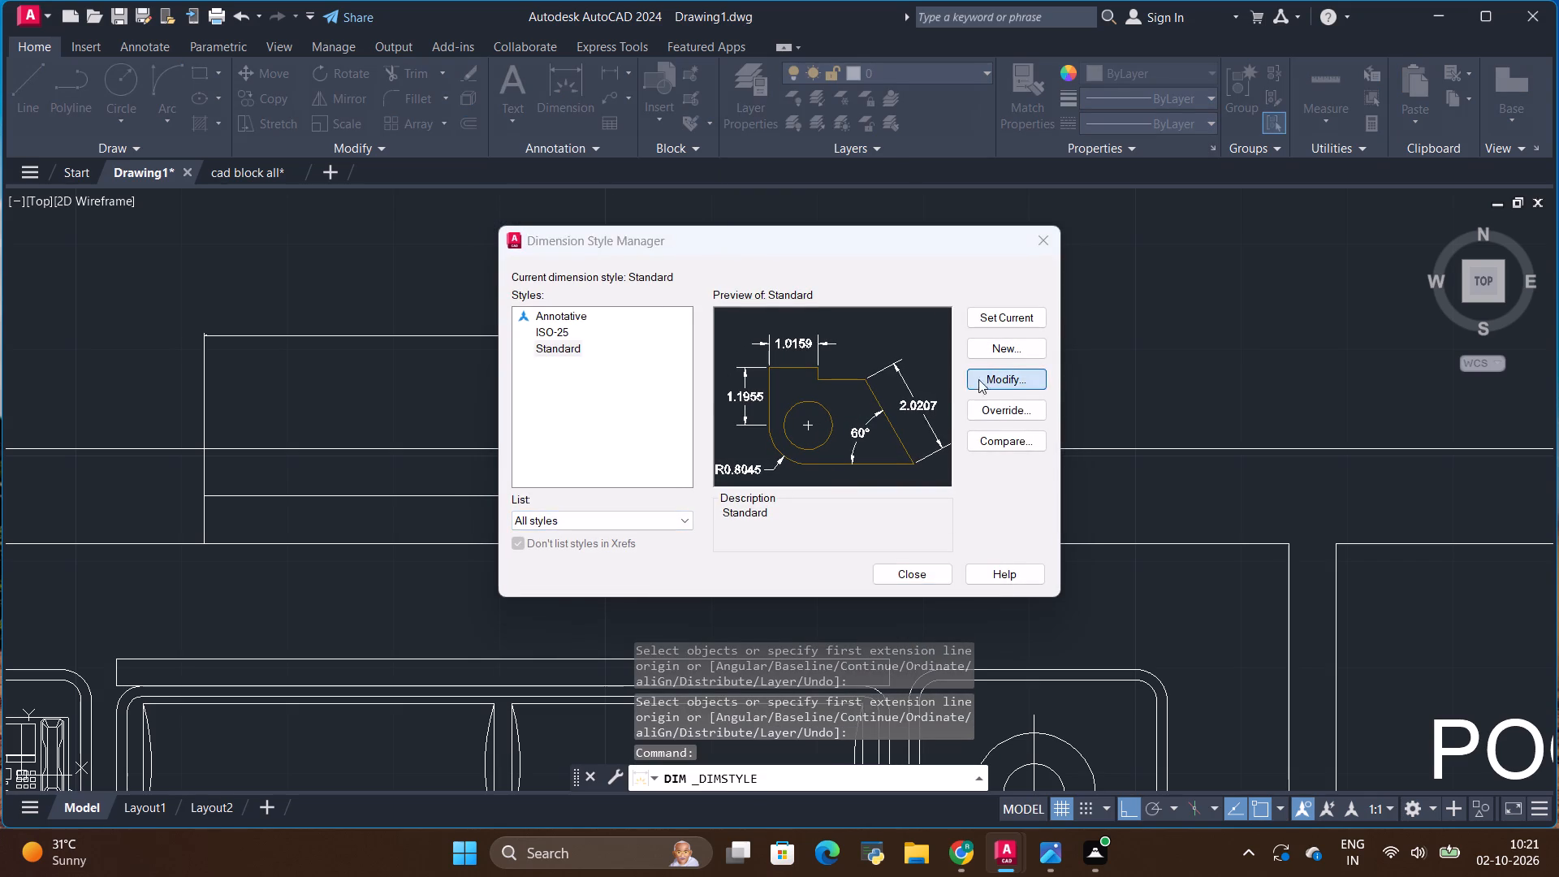
left_click(736, 343)
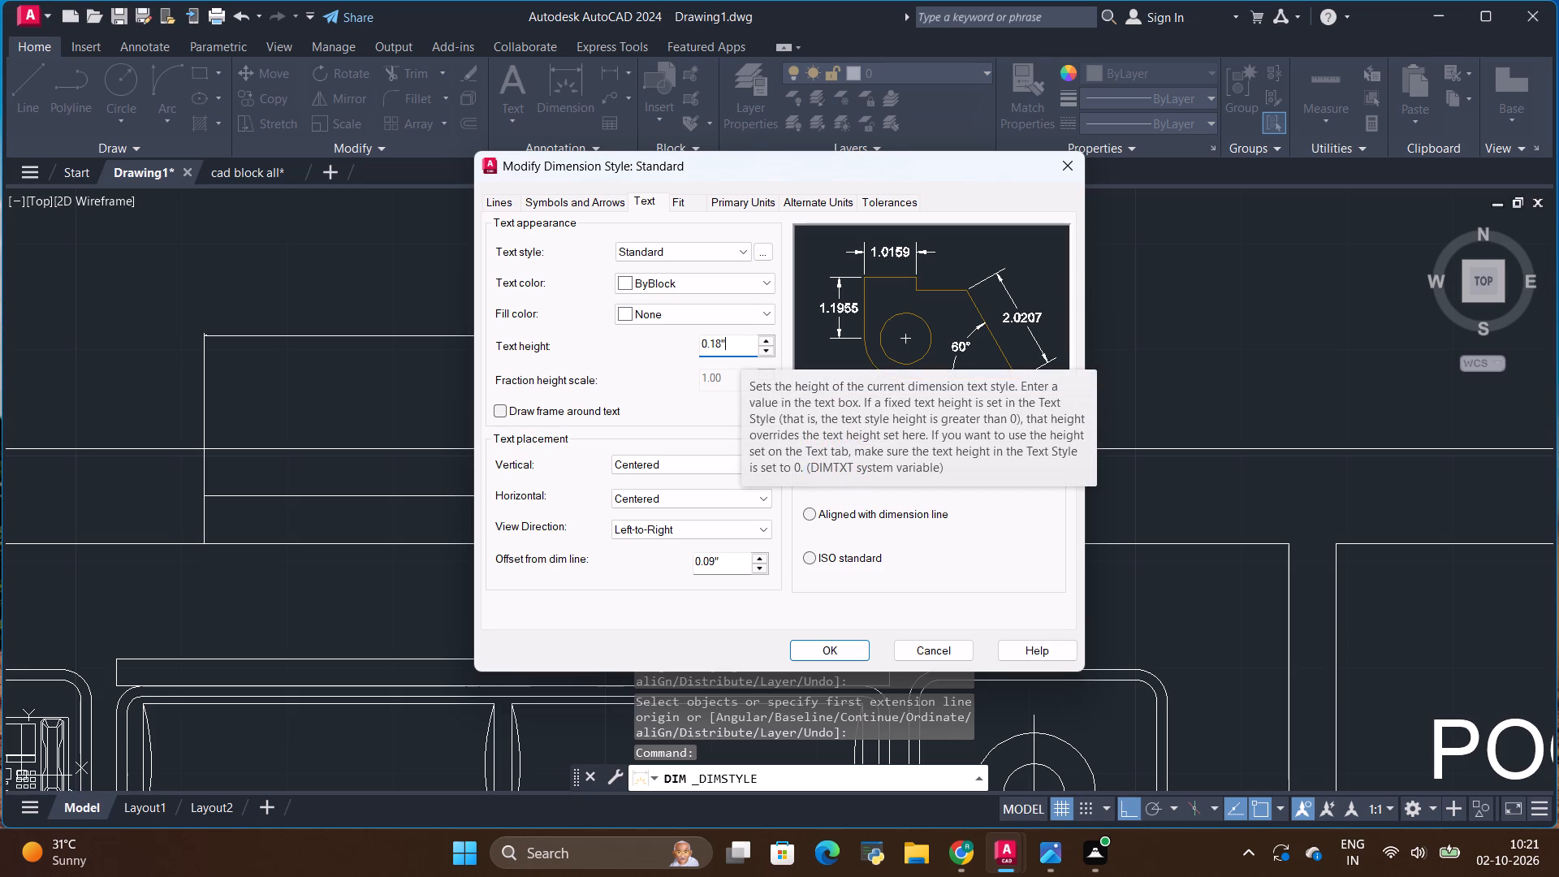
key("BackSpace")
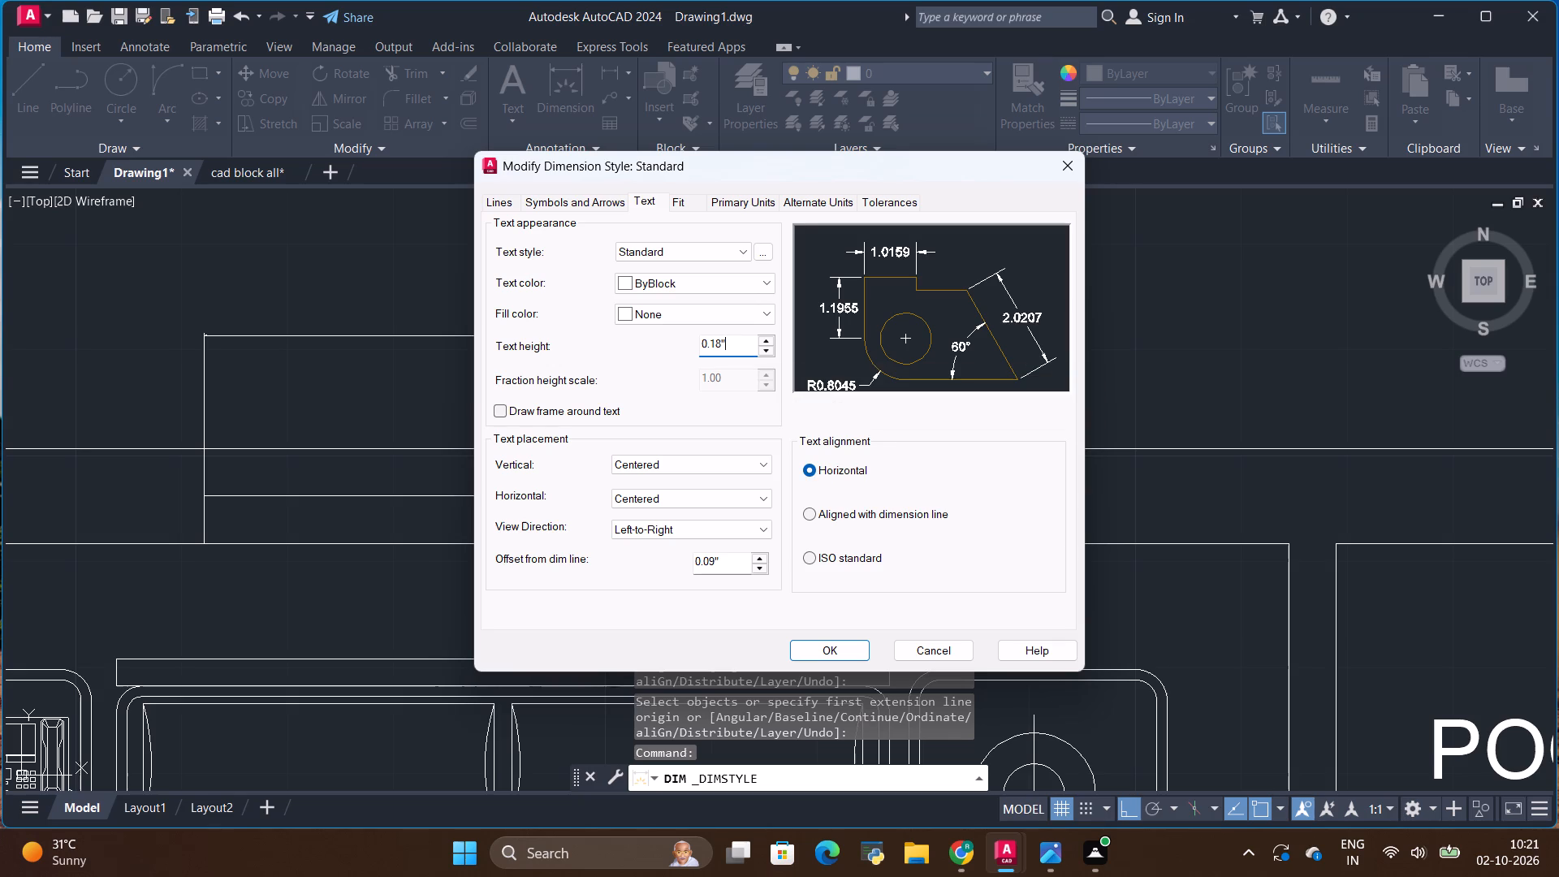
key("BackSpace")
key("BackSpace")
key("BackSpace")
key("BackSpace")
key("7")
key("shift+quotedbl")
key("Return")
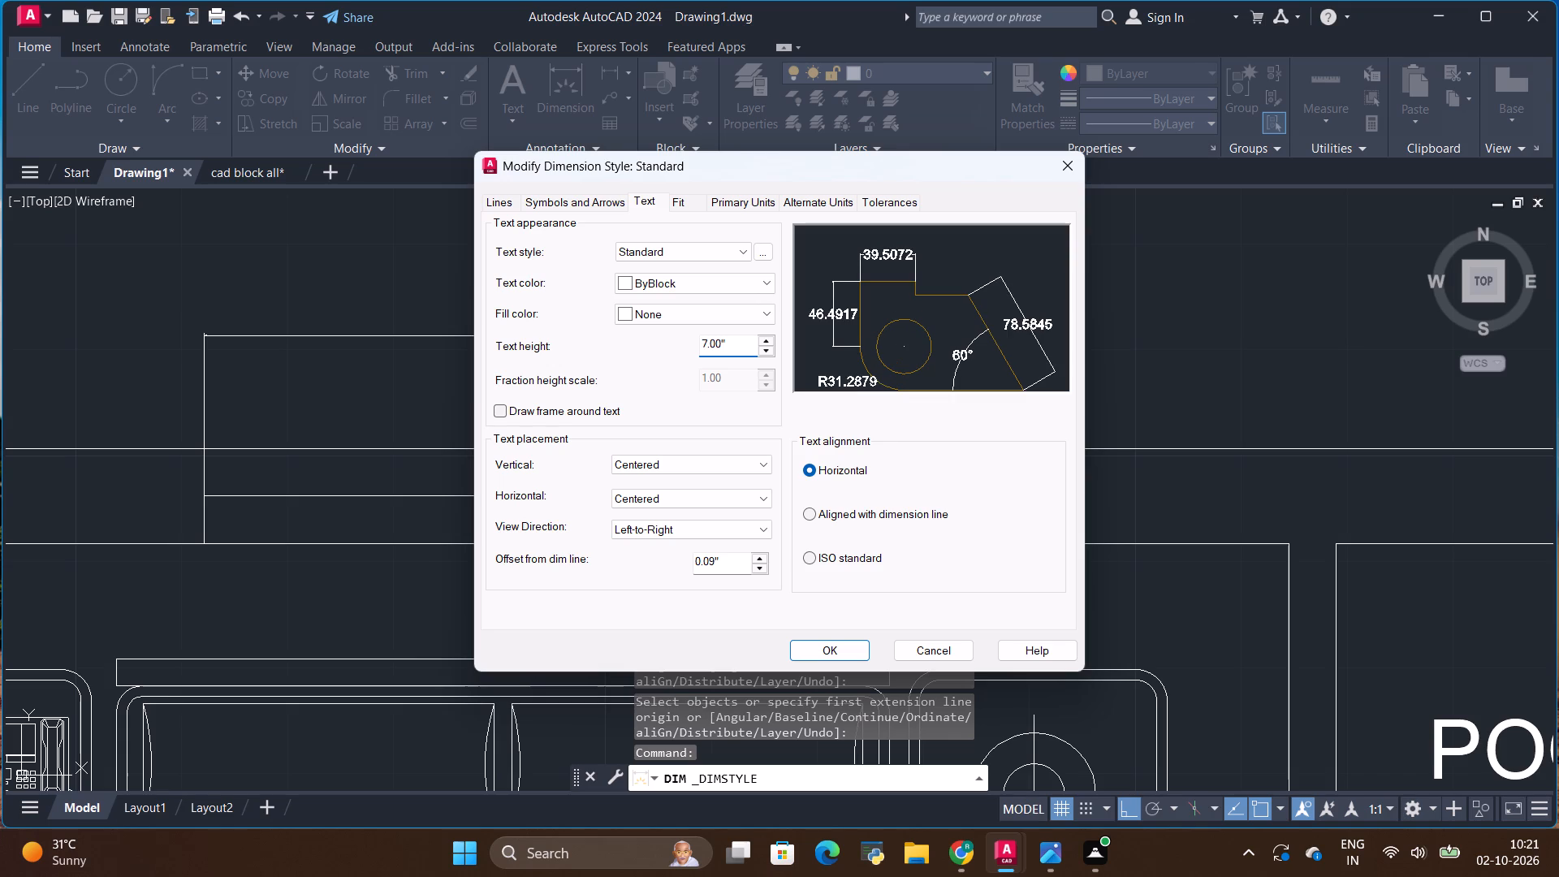
left_click(803, 650)
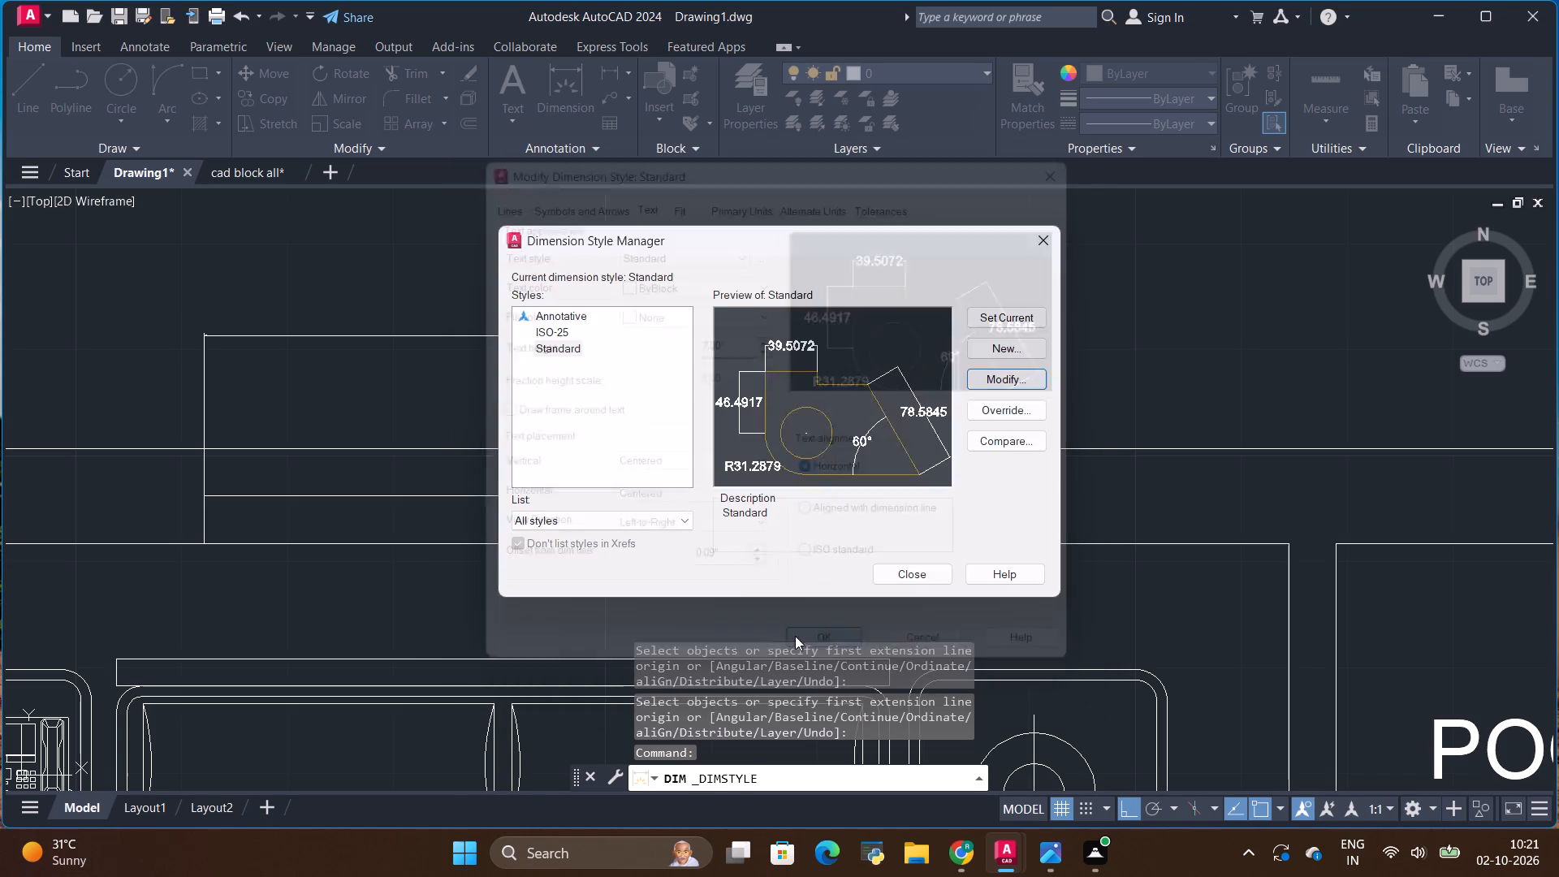
left_click(907, 584)
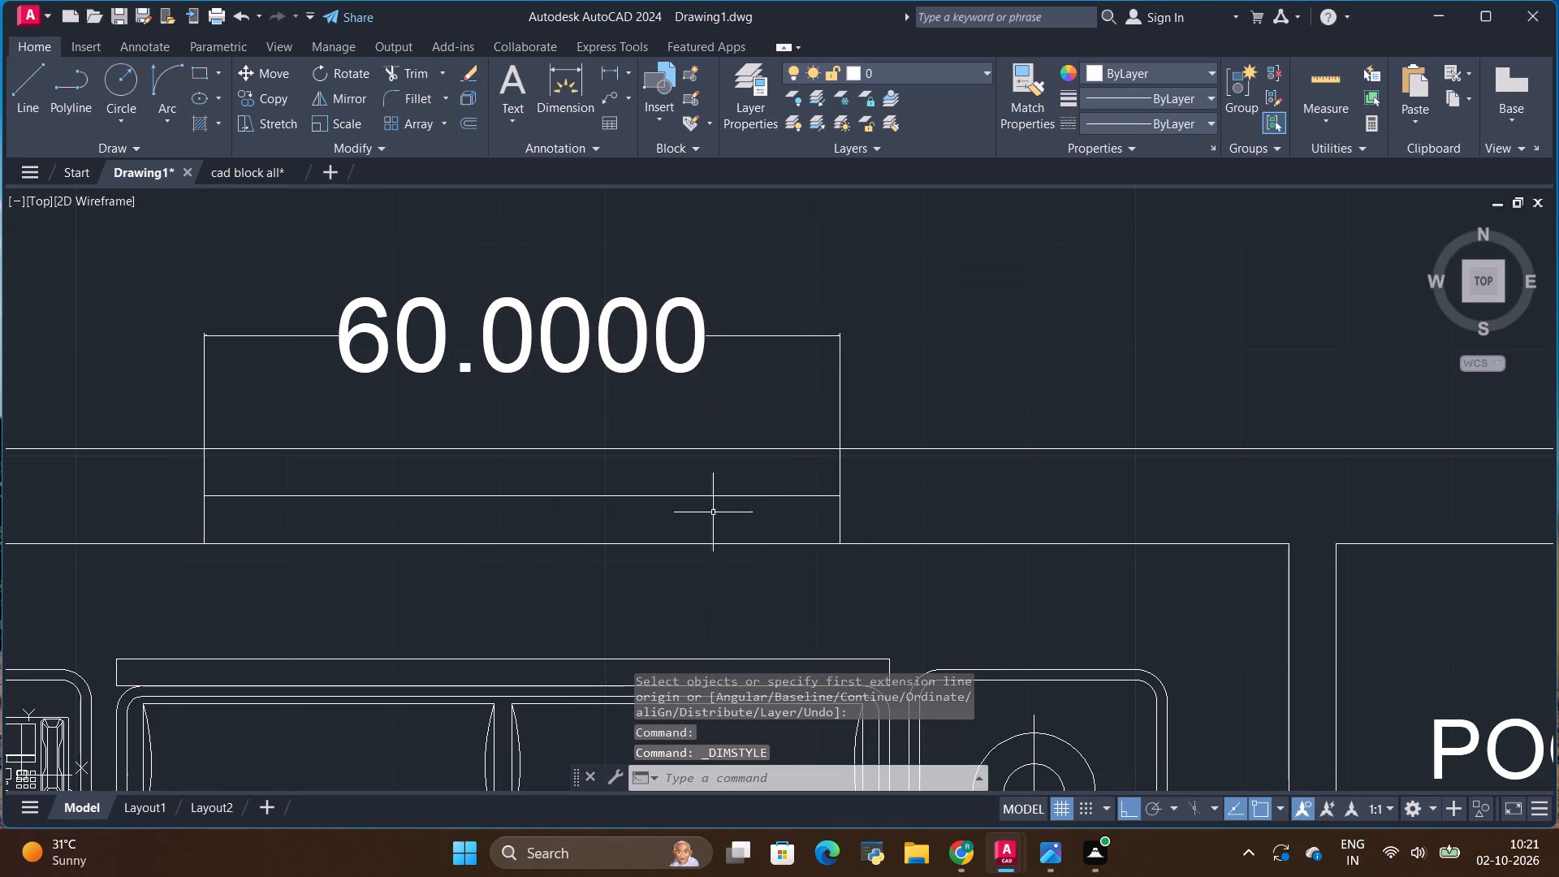
Dimension the width of the pooja room window, placing the dimension just above the top outer wall.
scroll(622, 466, "down", 3)
scroll(605, 412, "up", 2)
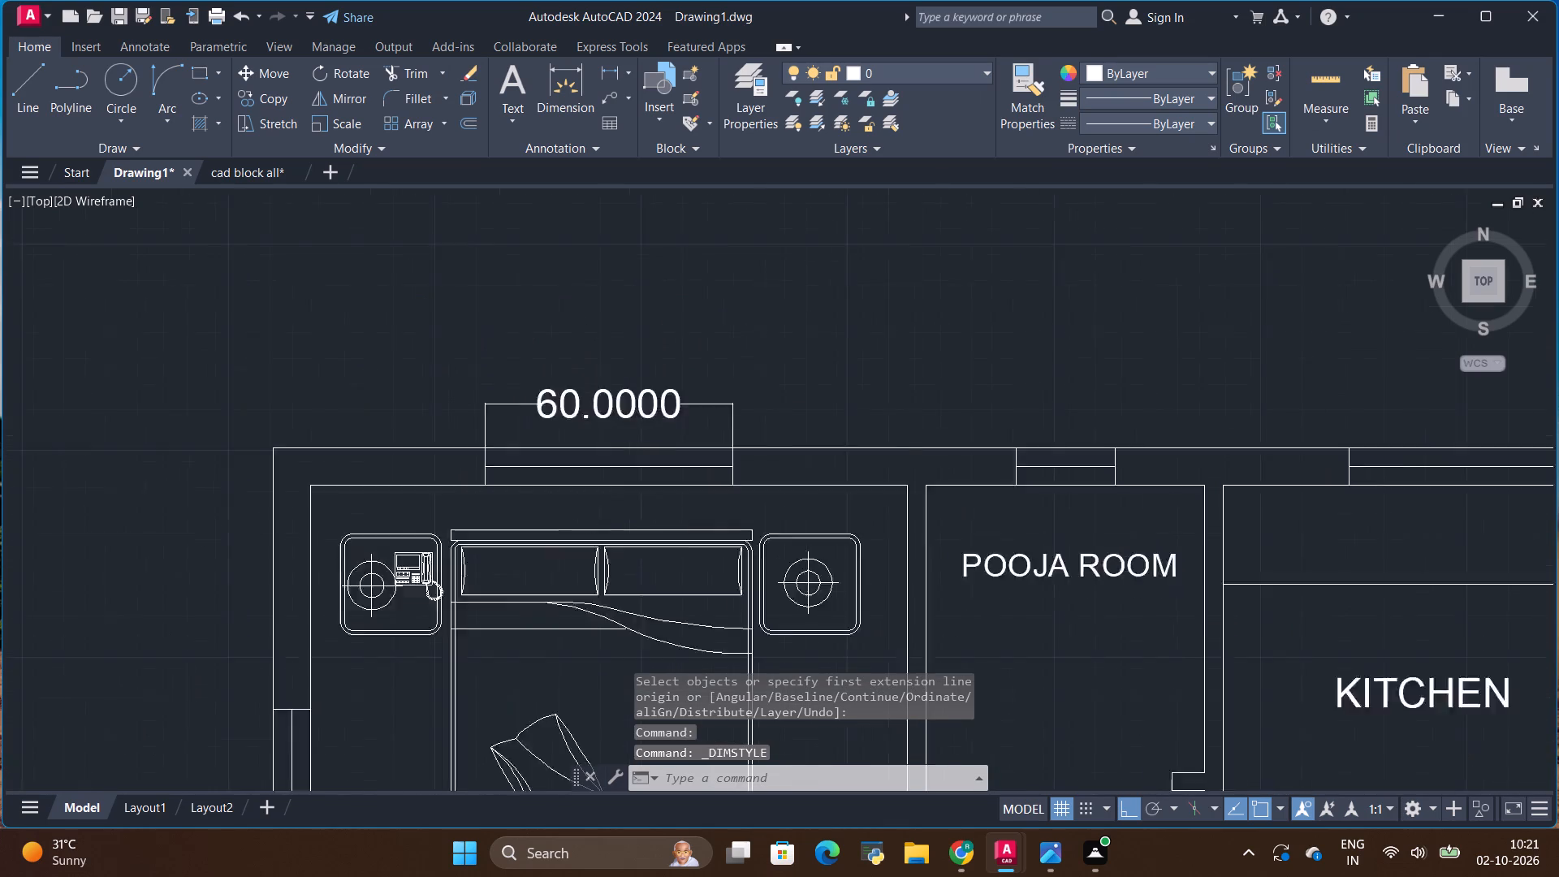
scroll(592, 391, "down", 3)
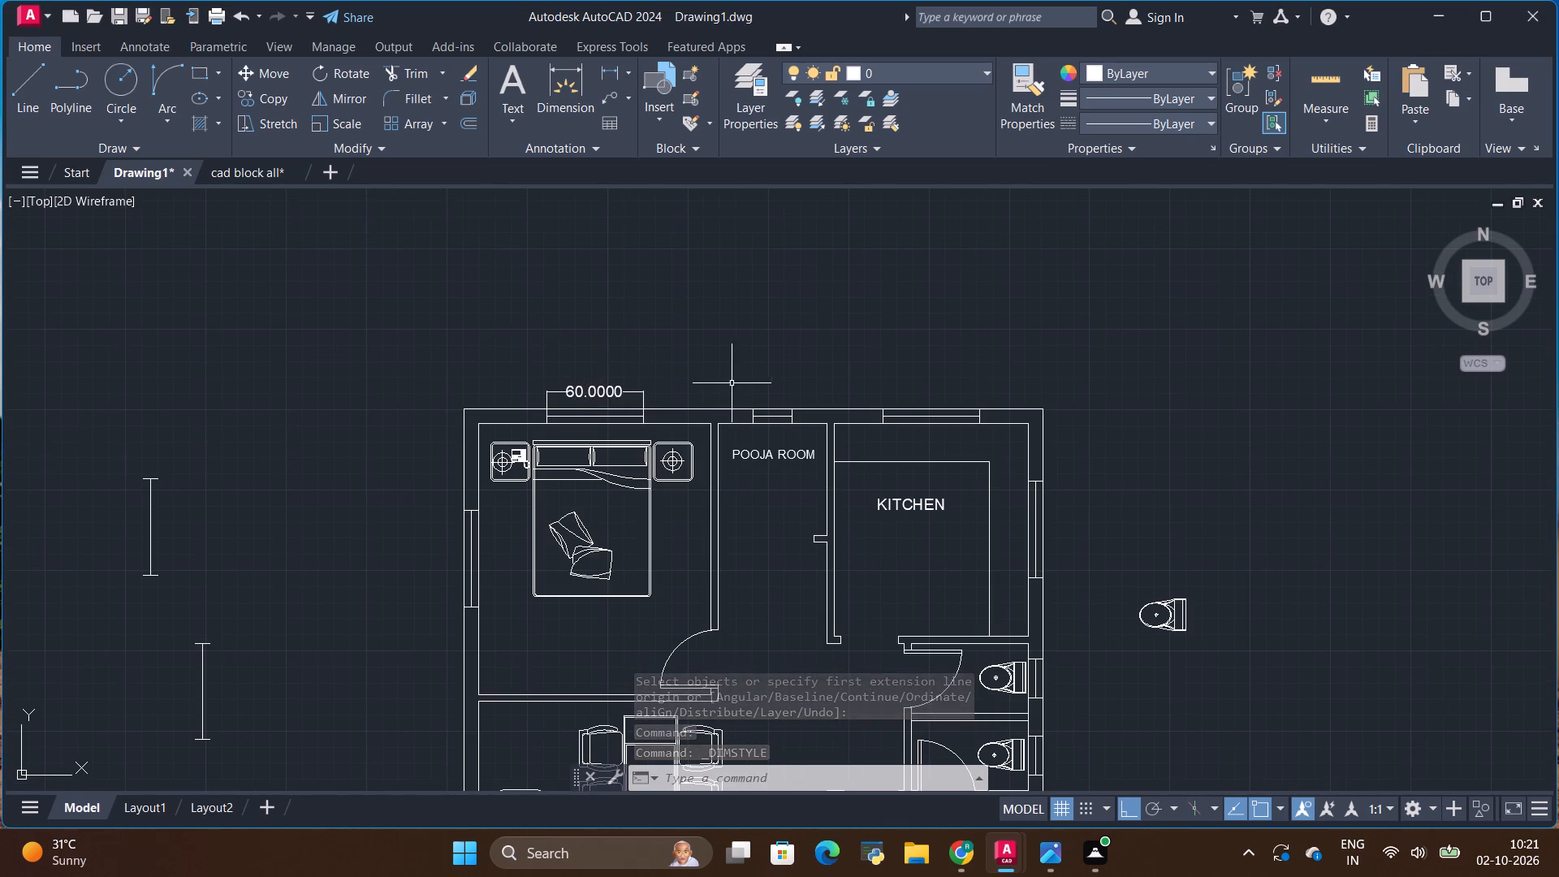
scroll(752, 395, "up", 3)
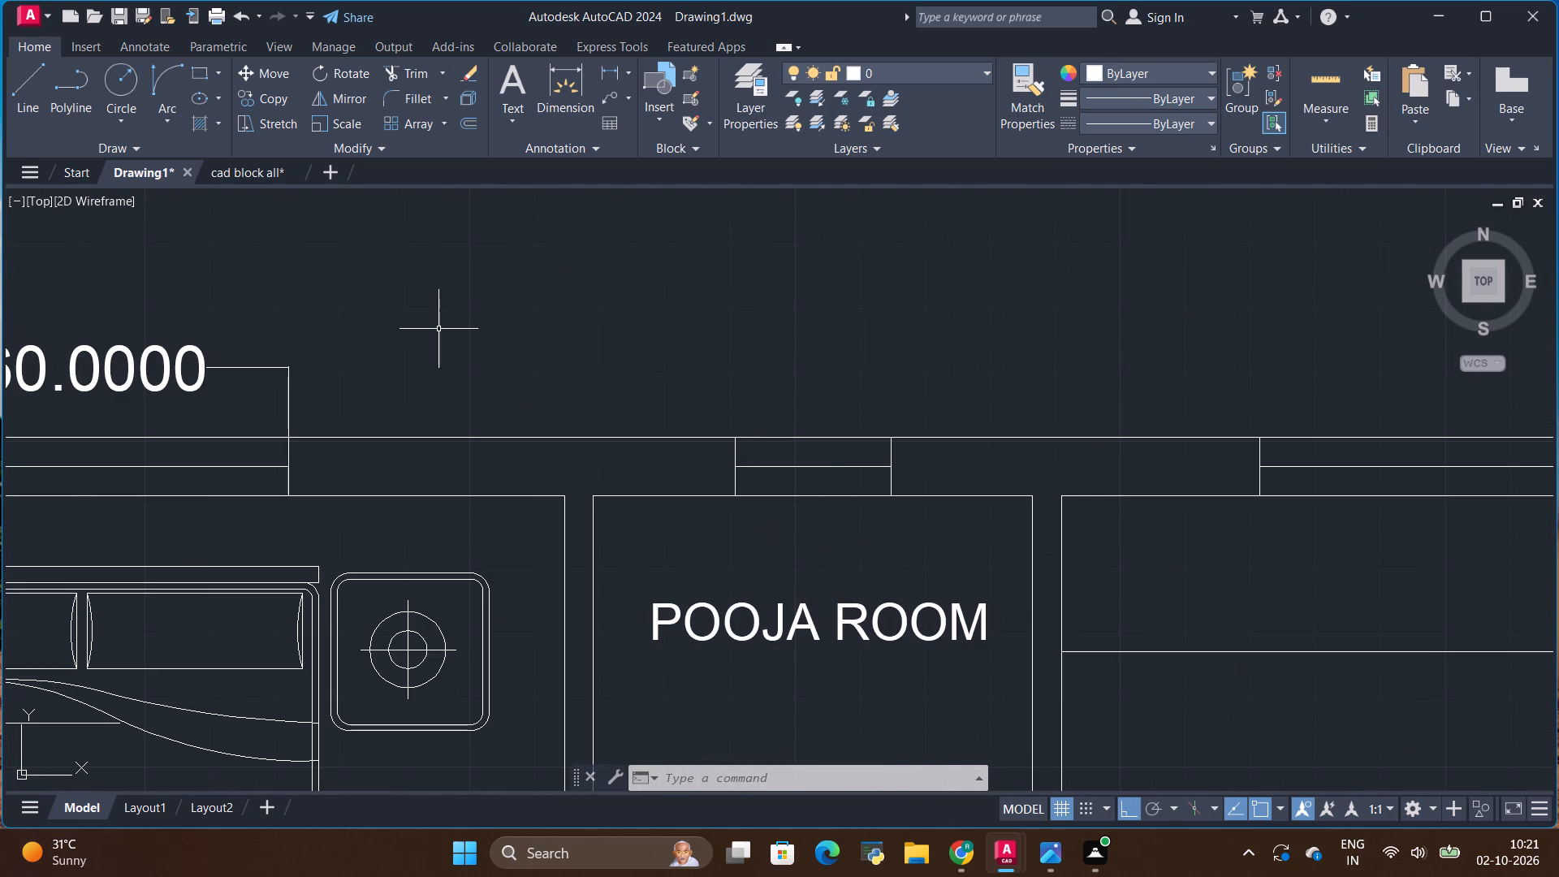
left_click(543, 109)
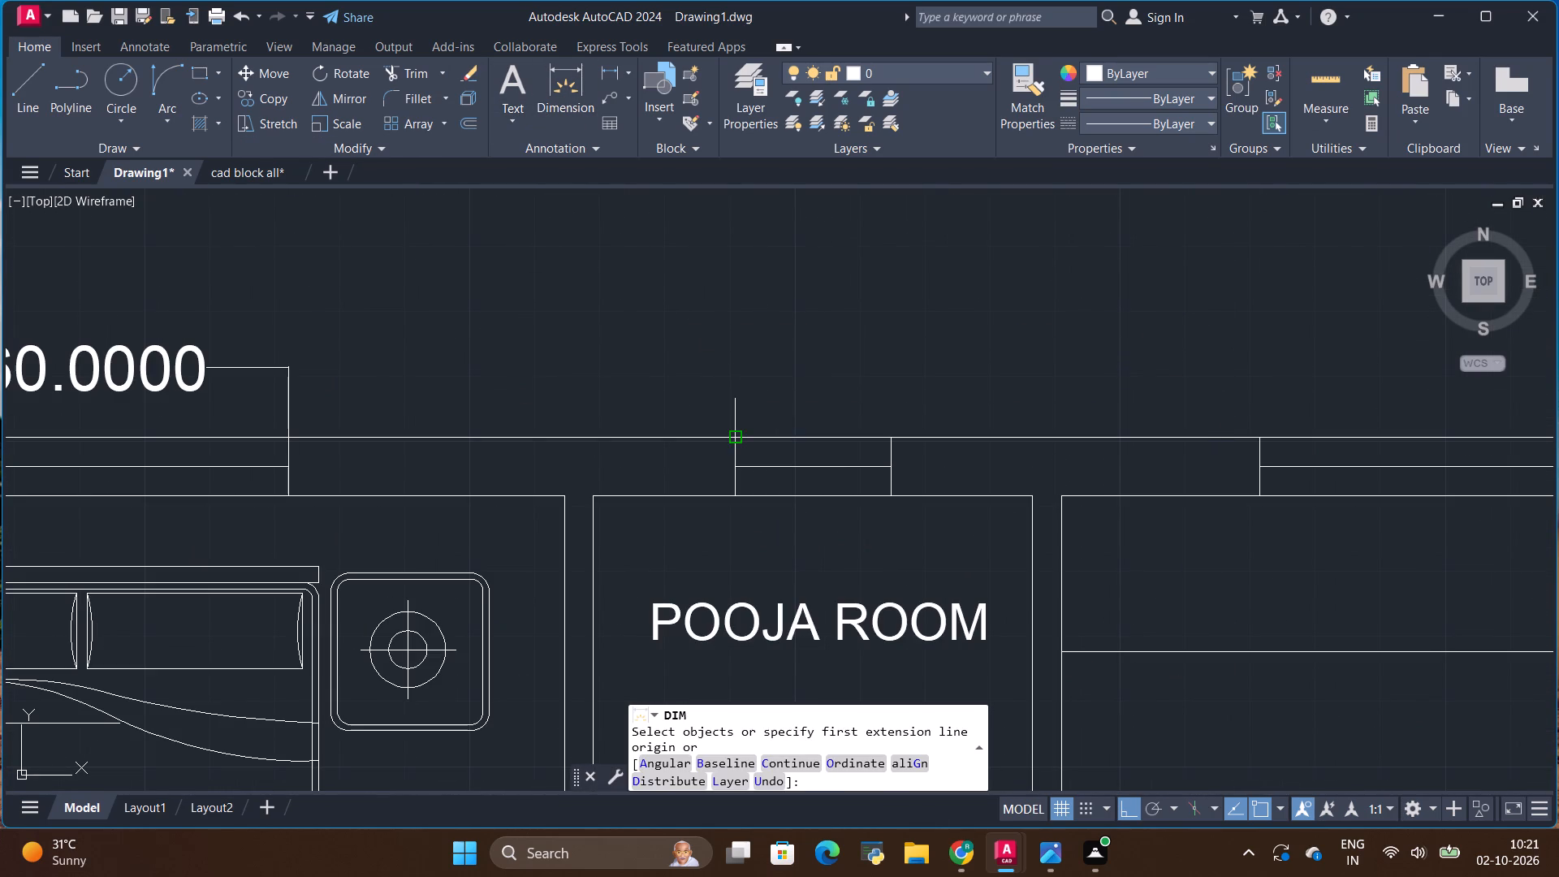
left_click(738, 439)
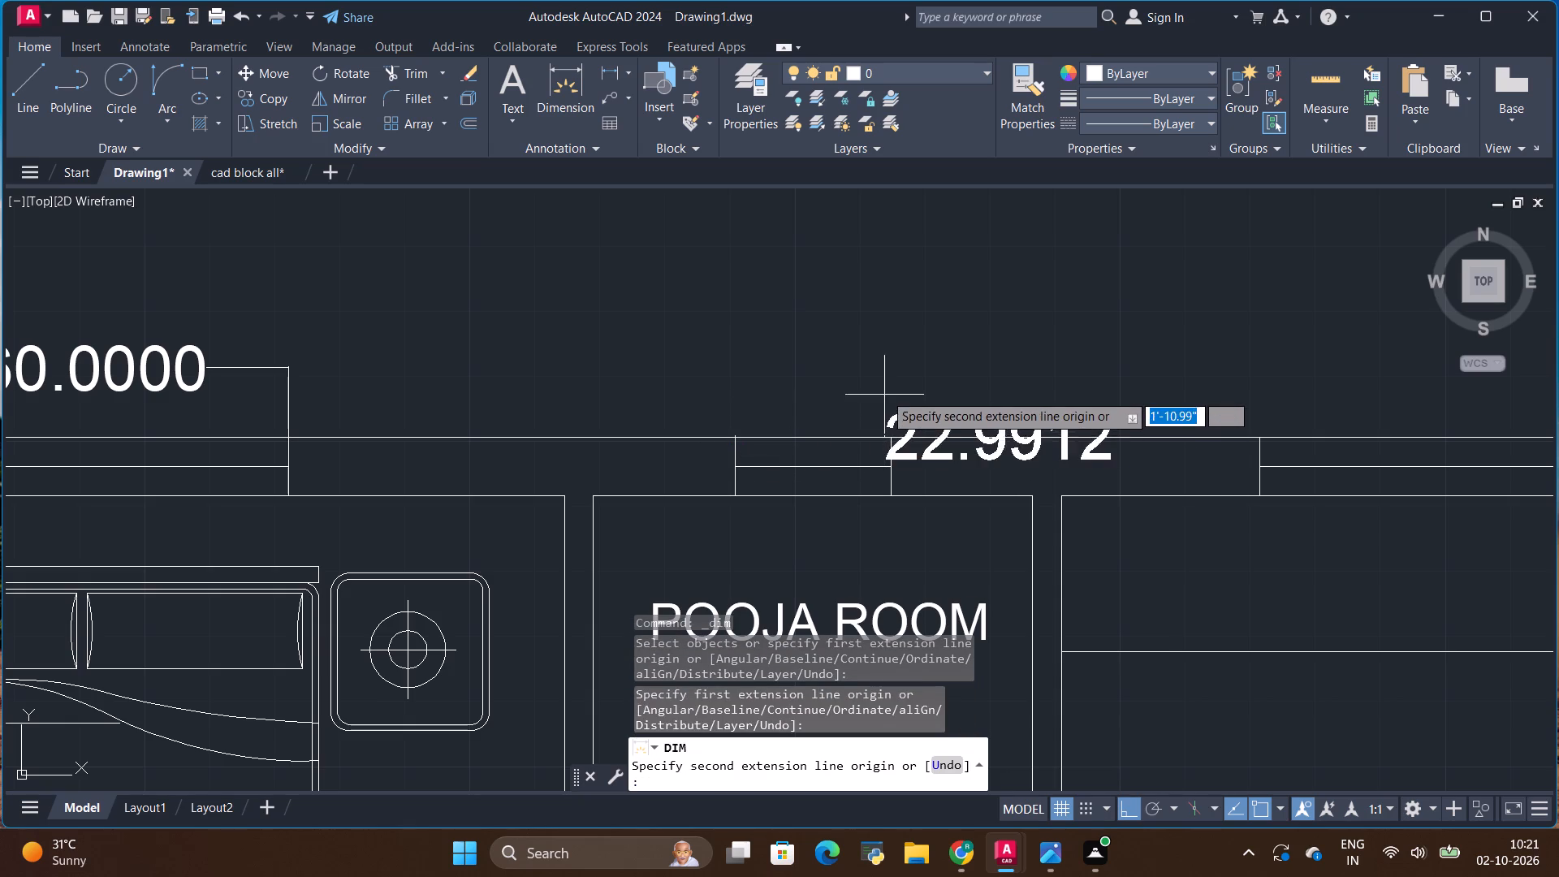
left_click(895, 437)
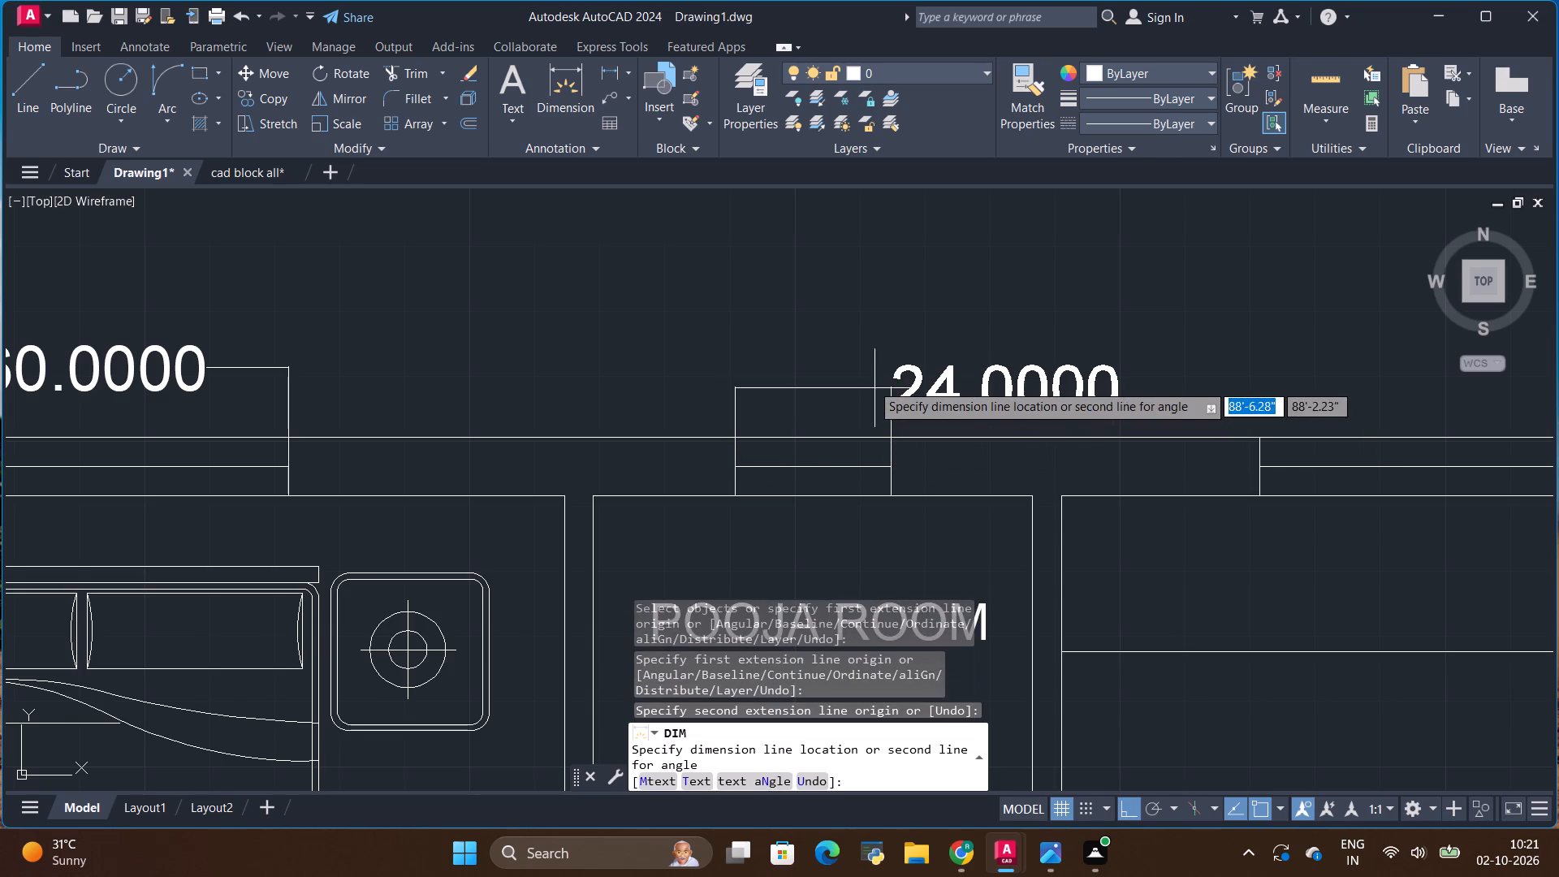
left_click(862, 370)
Dimension the thickness of the bedroom's left outer wall, placing the dimension above the plan's upper-left corner.
scroll(539, 441, "down", 2)
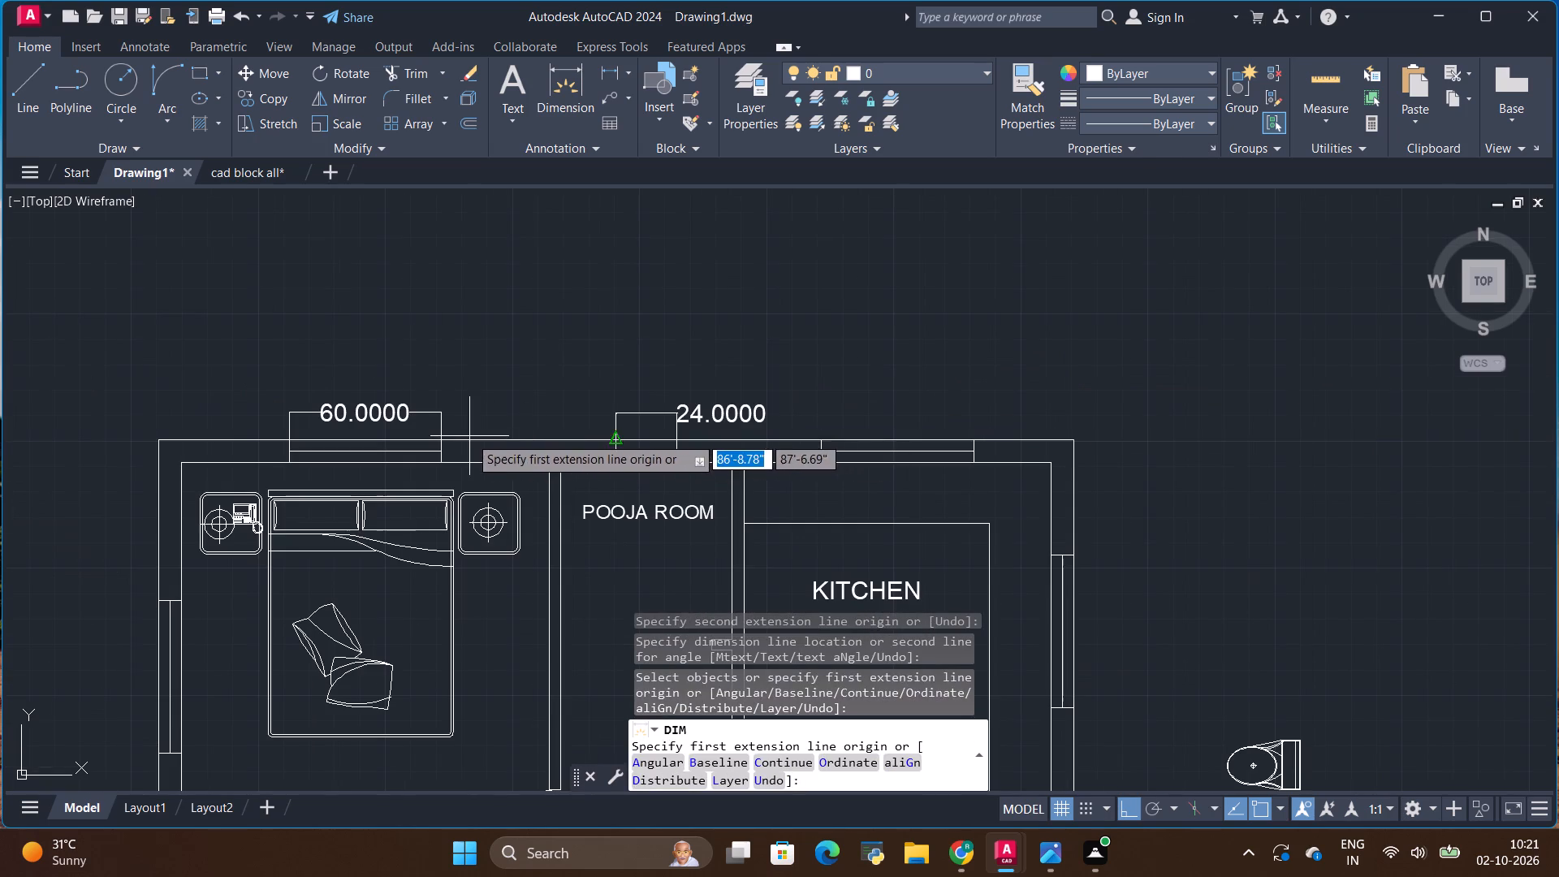
scroll(817, 461, "up", 1)
scroll(818, 437, "down", 2)
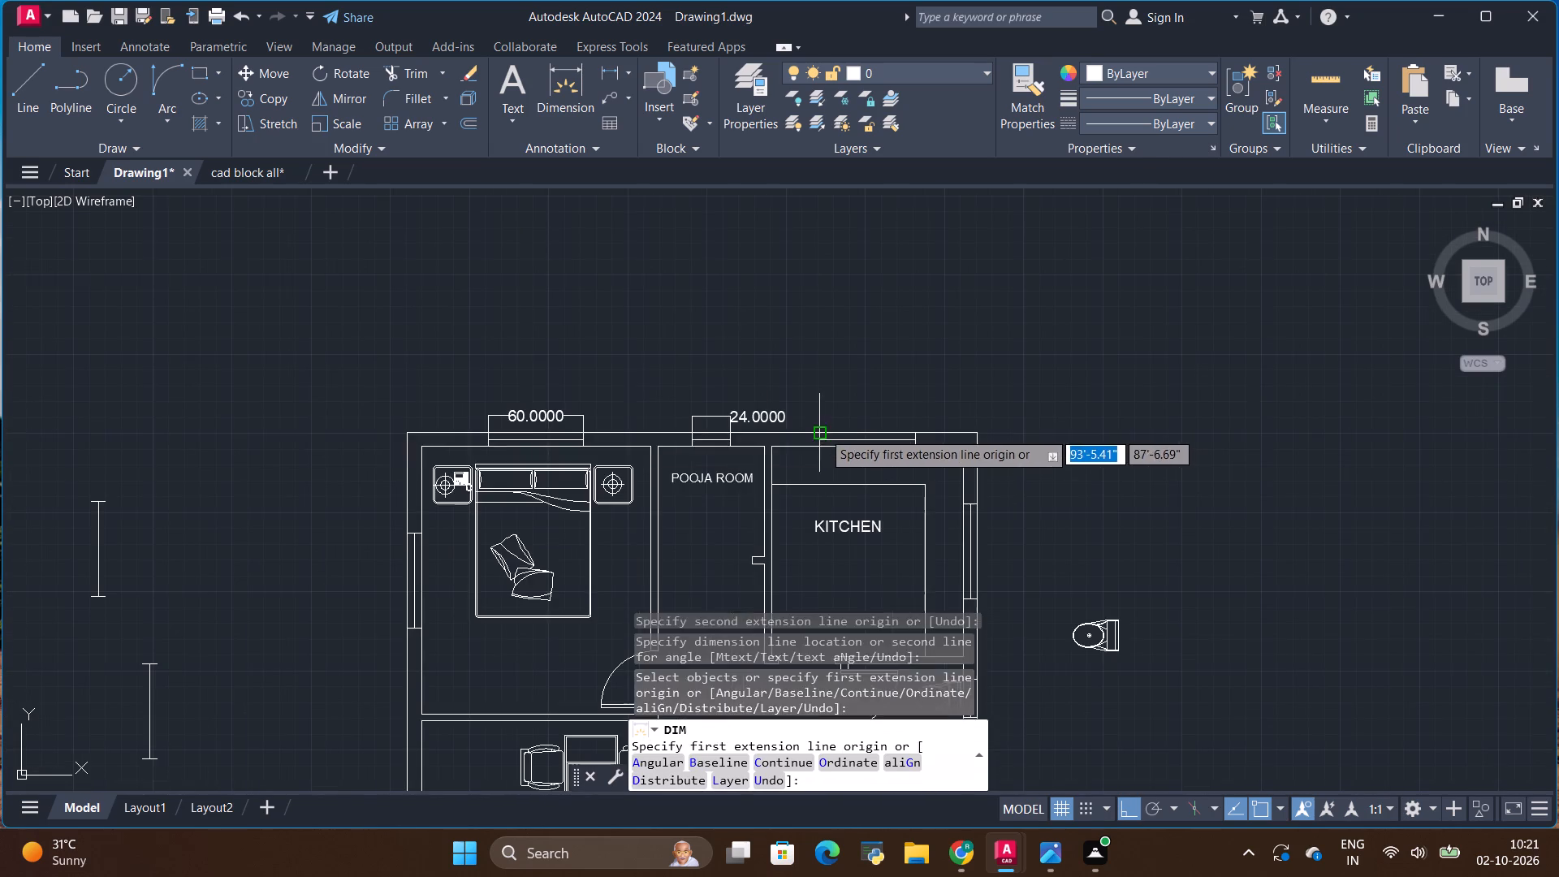
scroll(372, 410, "up", 1)
scroll(464, 431, "up", 1)
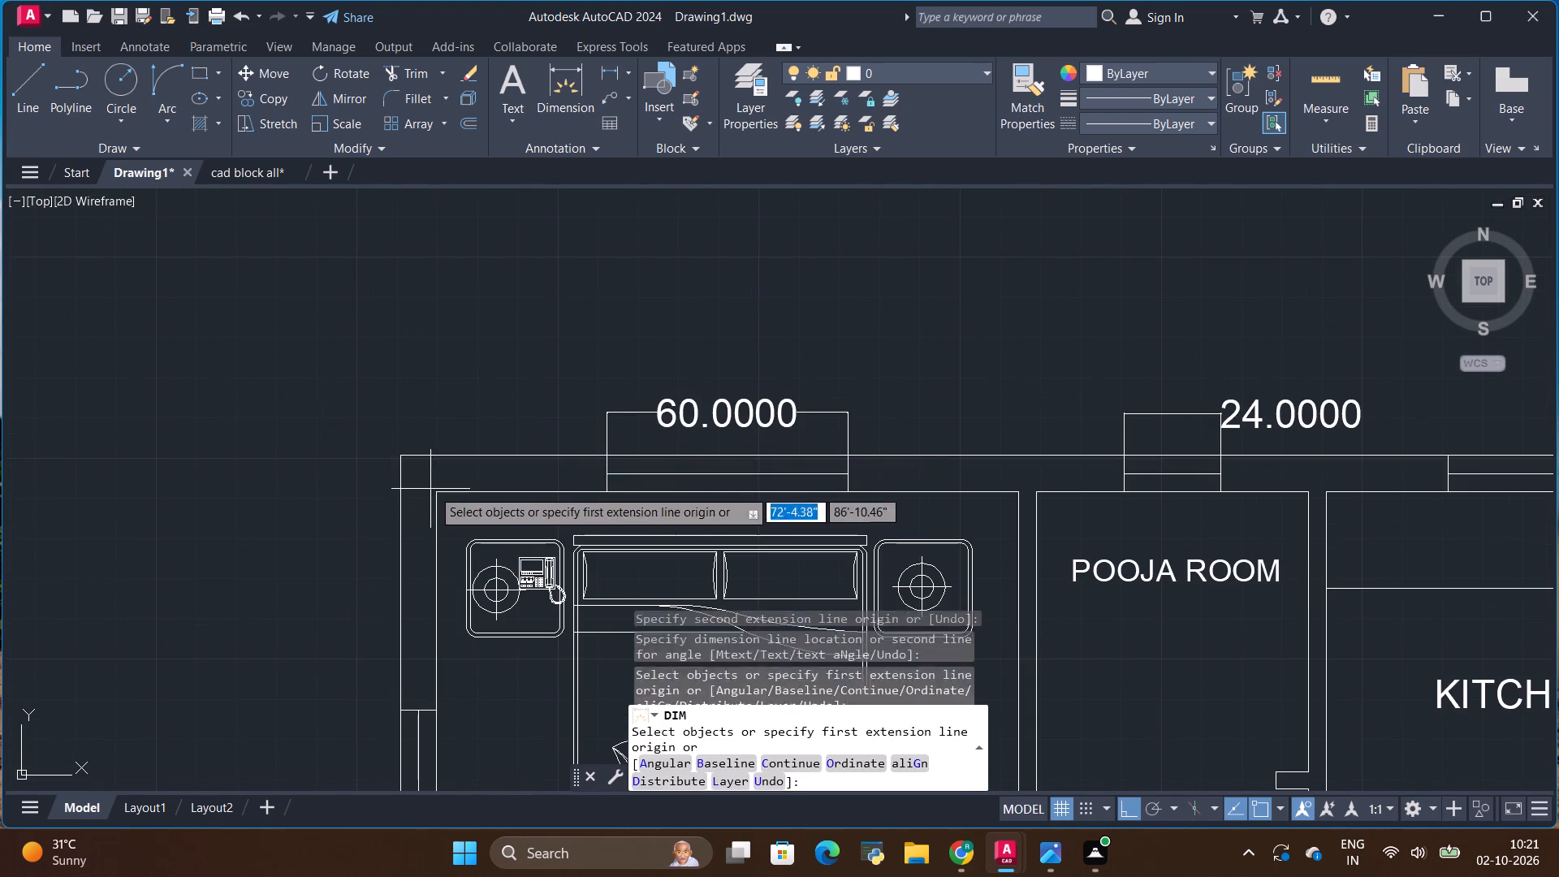
left_click(435, 492)
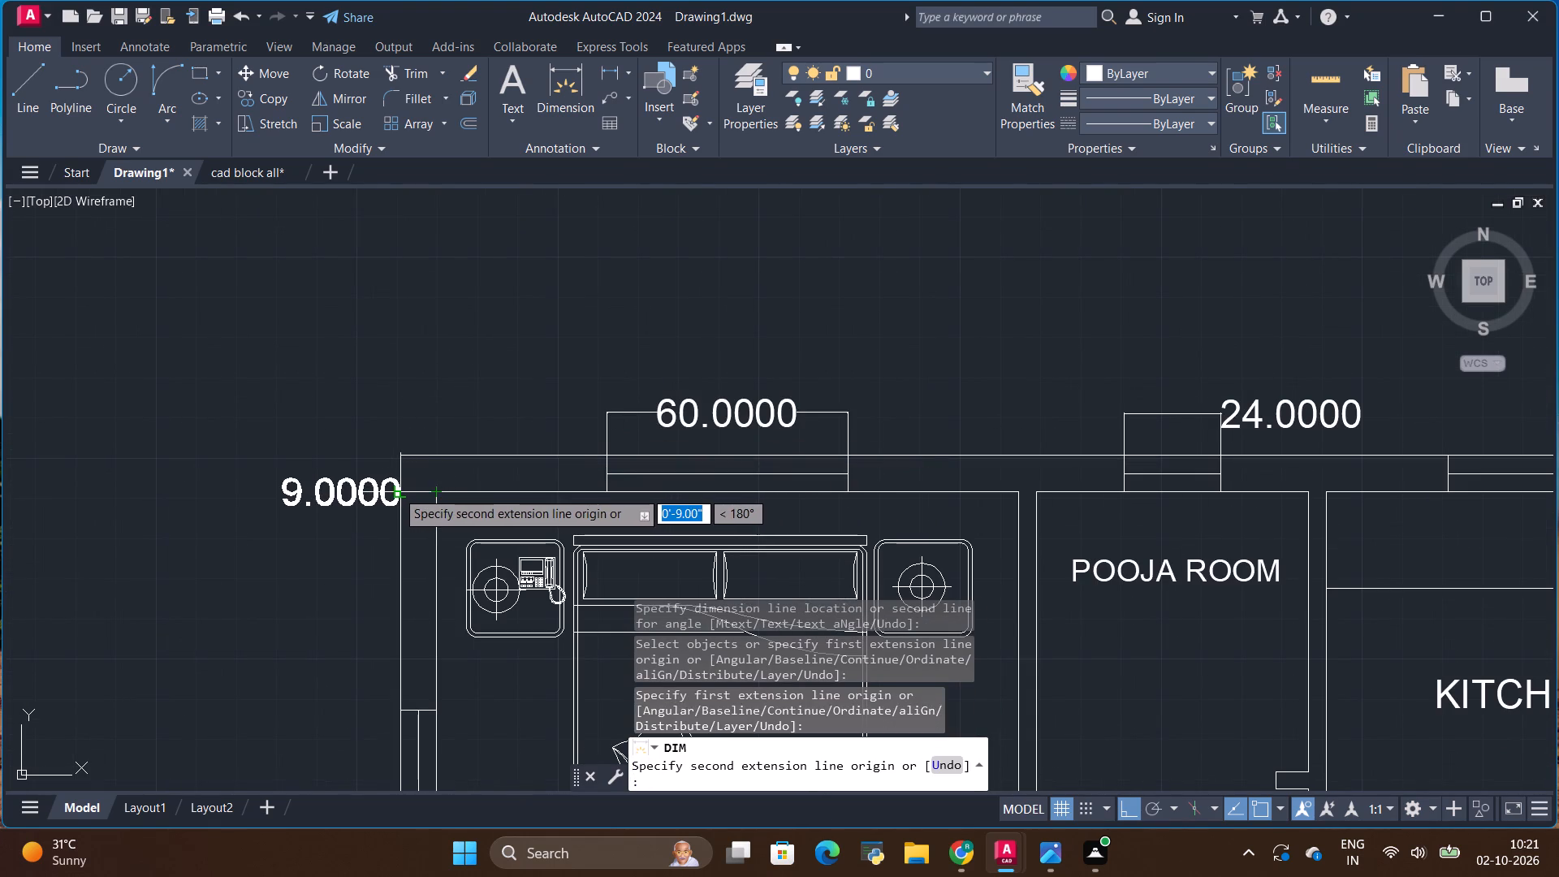
left_click(396, 490)
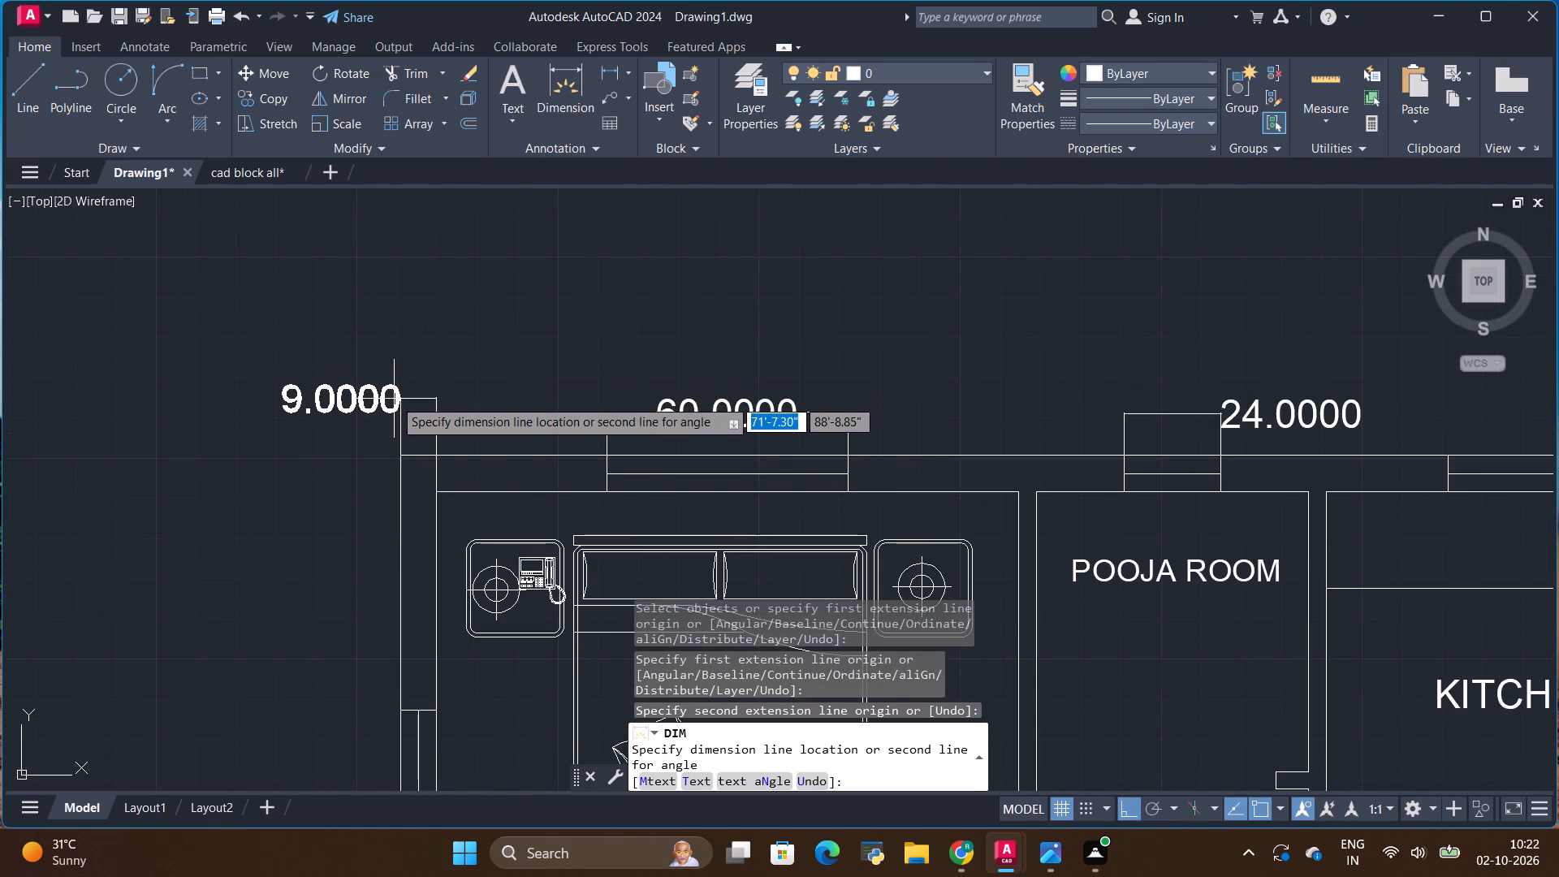
left_click(394, 399)
Dimension the bedroom's inside width between its side walls, placing the dimension line above the bedroom window's dimension.
scroll(403, 435, "up", 2)
scroll(402, 434, "down", 2)
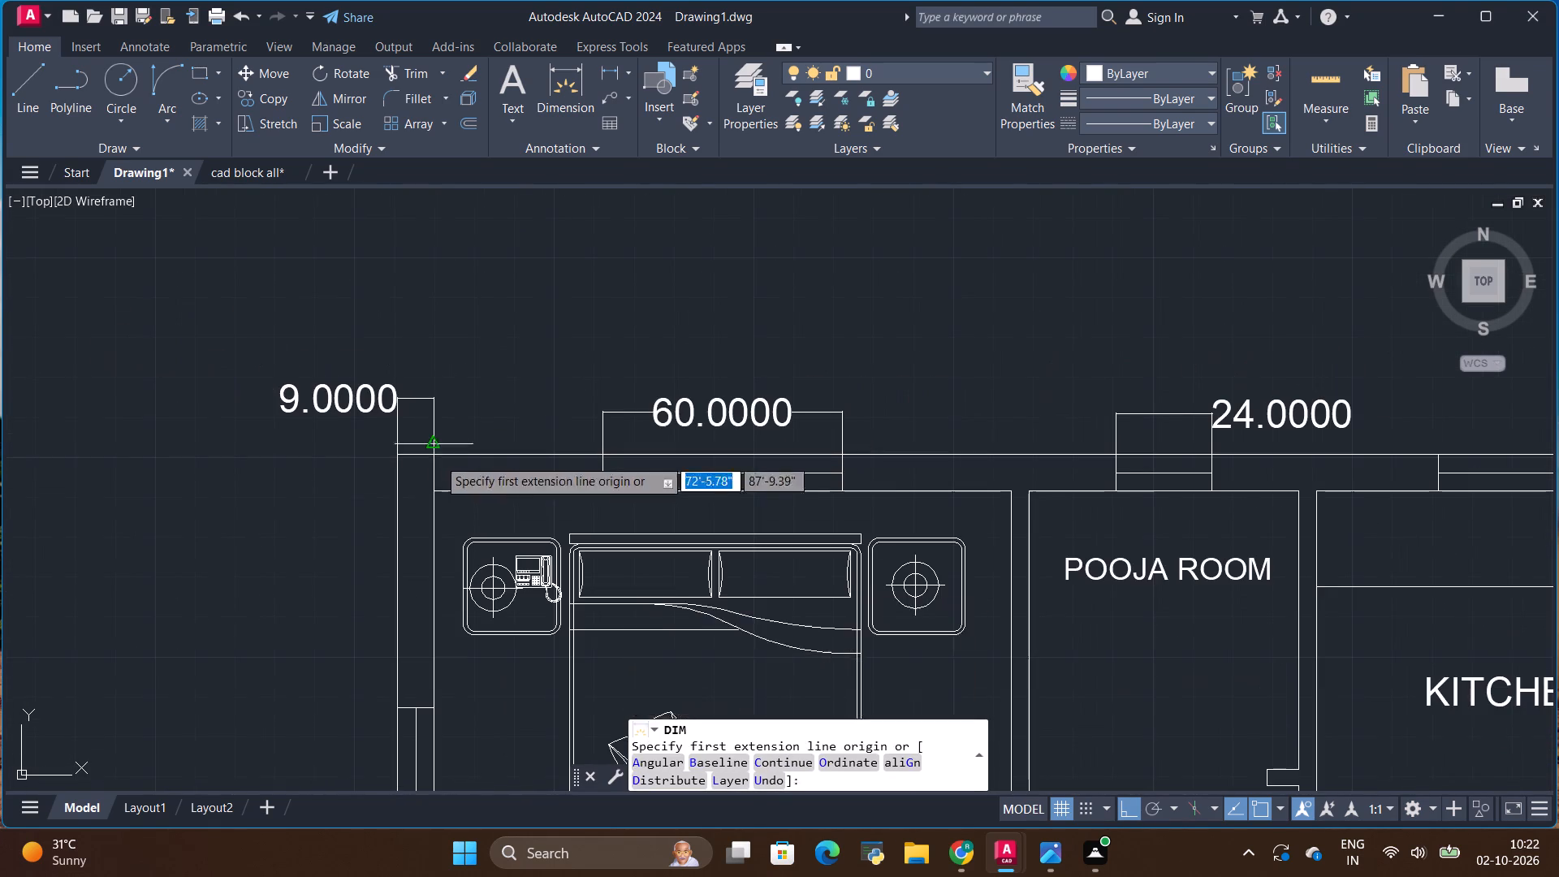
left_click(432, 485)
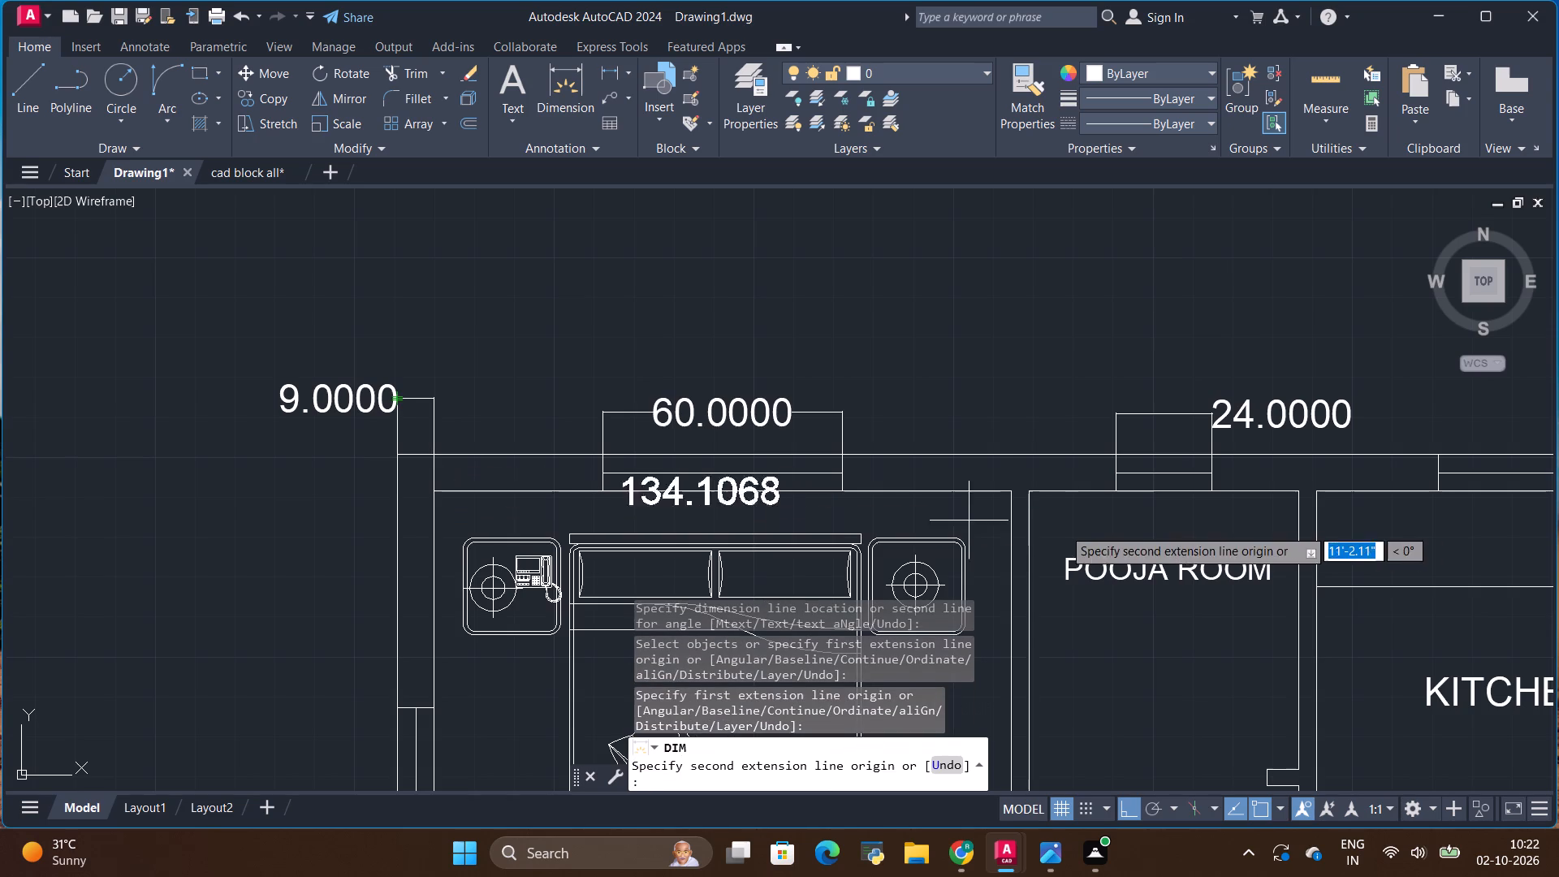
left_click(1009, 495)
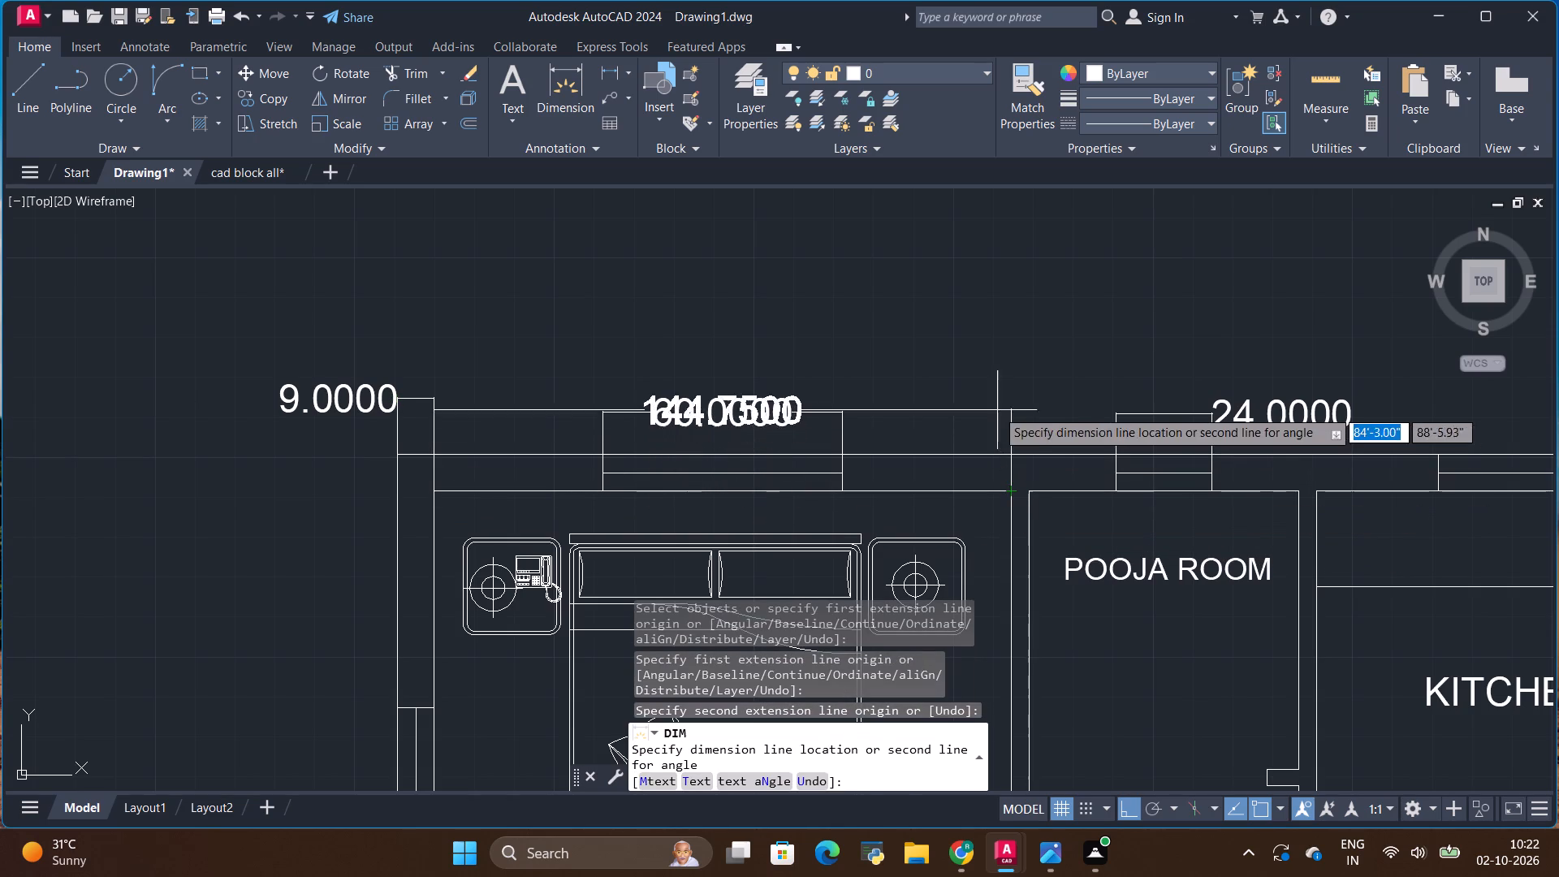
left_click(981, 368)
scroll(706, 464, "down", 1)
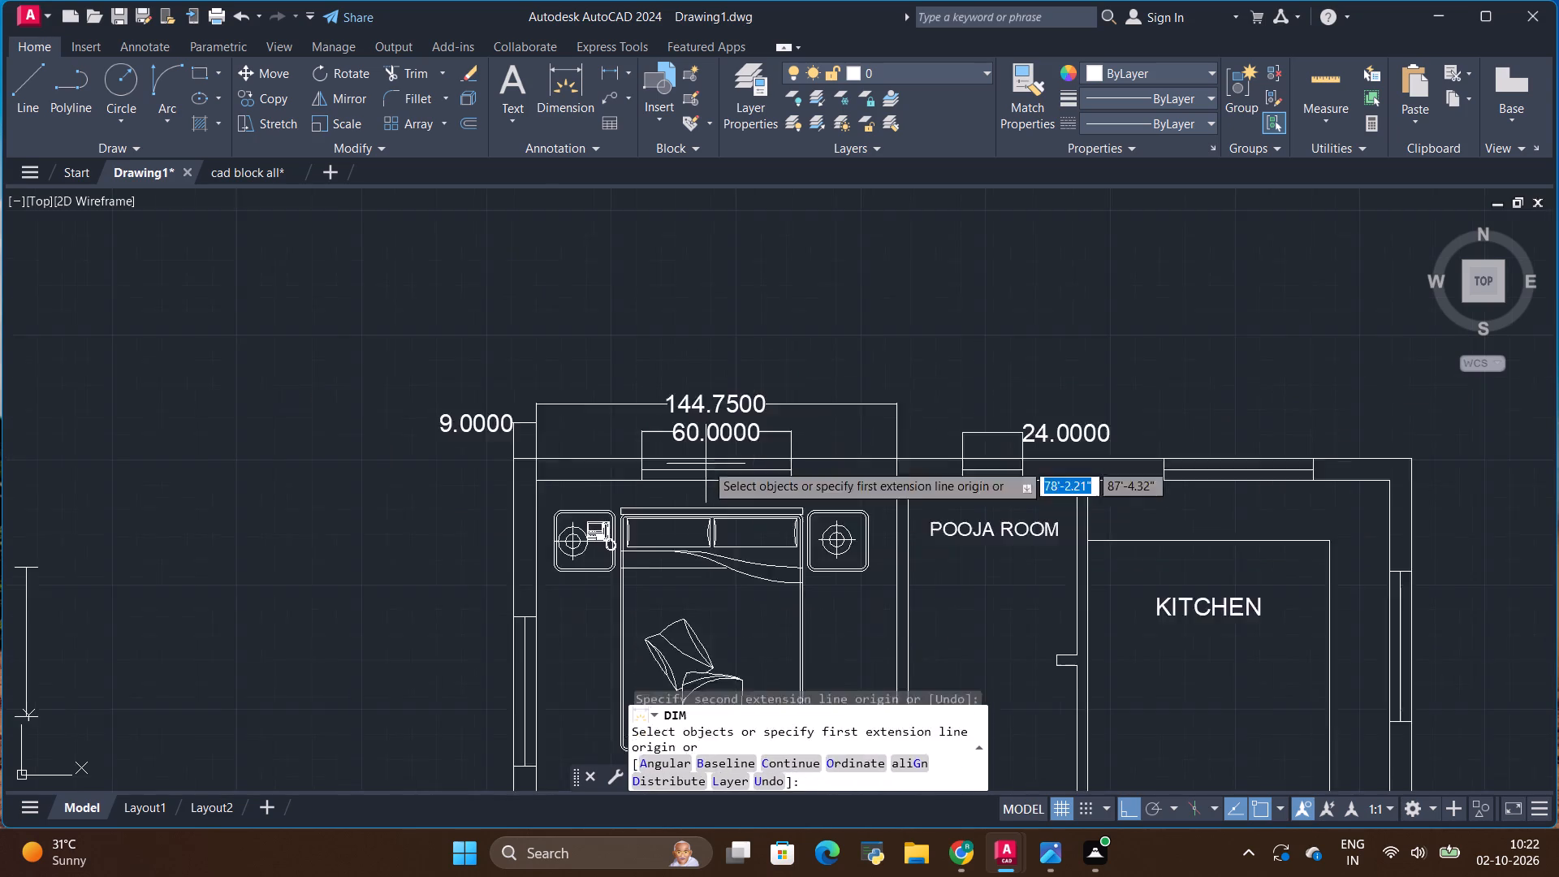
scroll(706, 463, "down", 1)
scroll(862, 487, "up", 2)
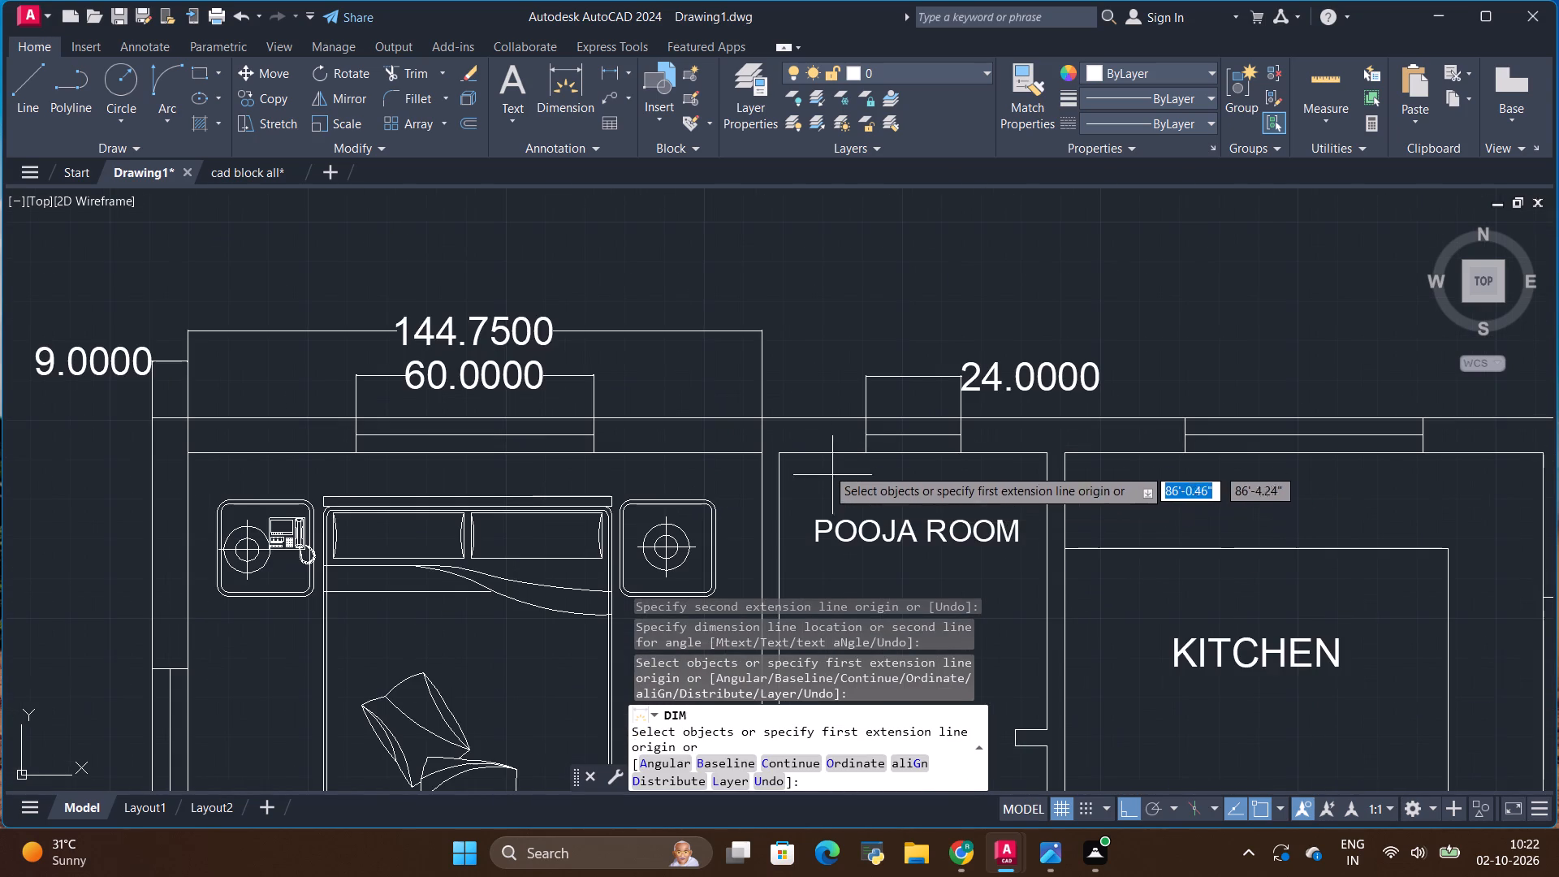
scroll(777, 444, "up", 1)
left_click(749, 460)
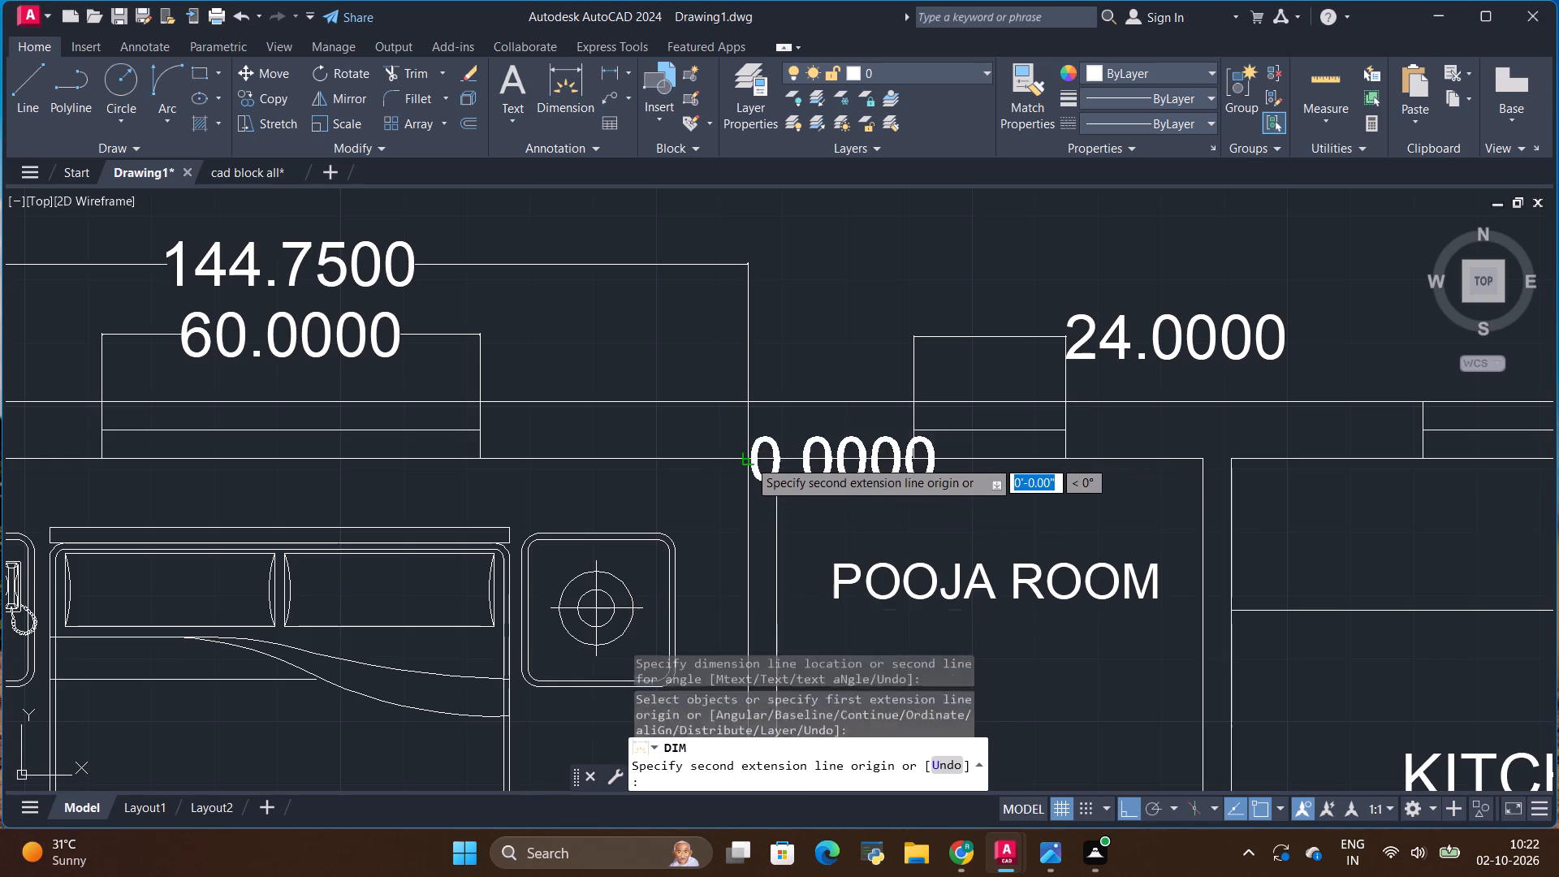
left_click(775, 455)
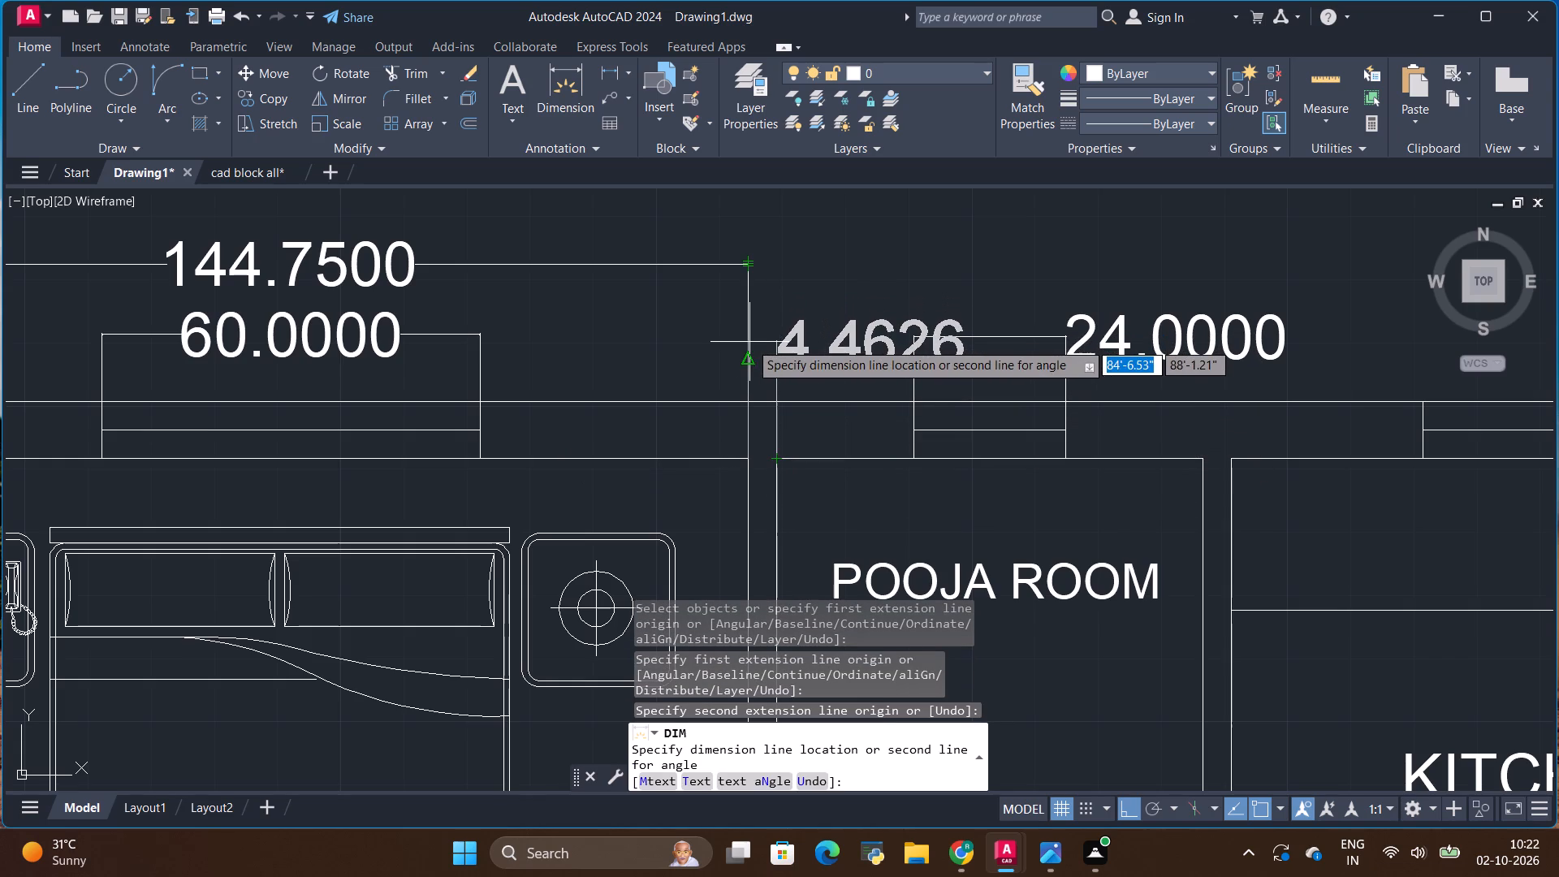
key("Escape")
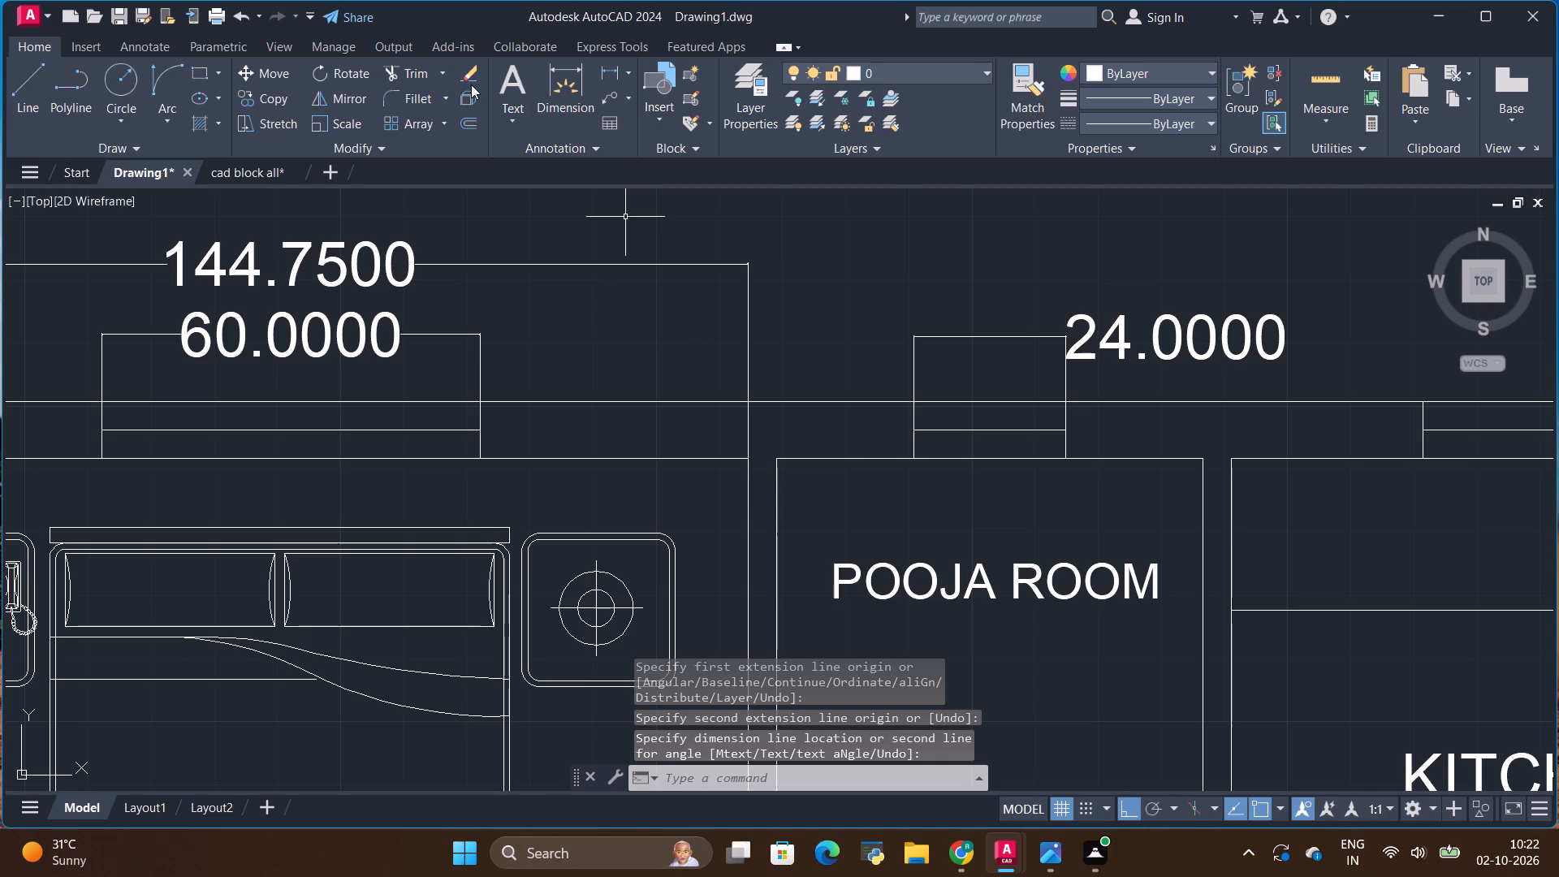
Dimension the thickness of the wall between the bedroom and pooja room, placing the dimension above the top outer wall.
left_click(556, 83)
scroll(758, 374, "up", 2)
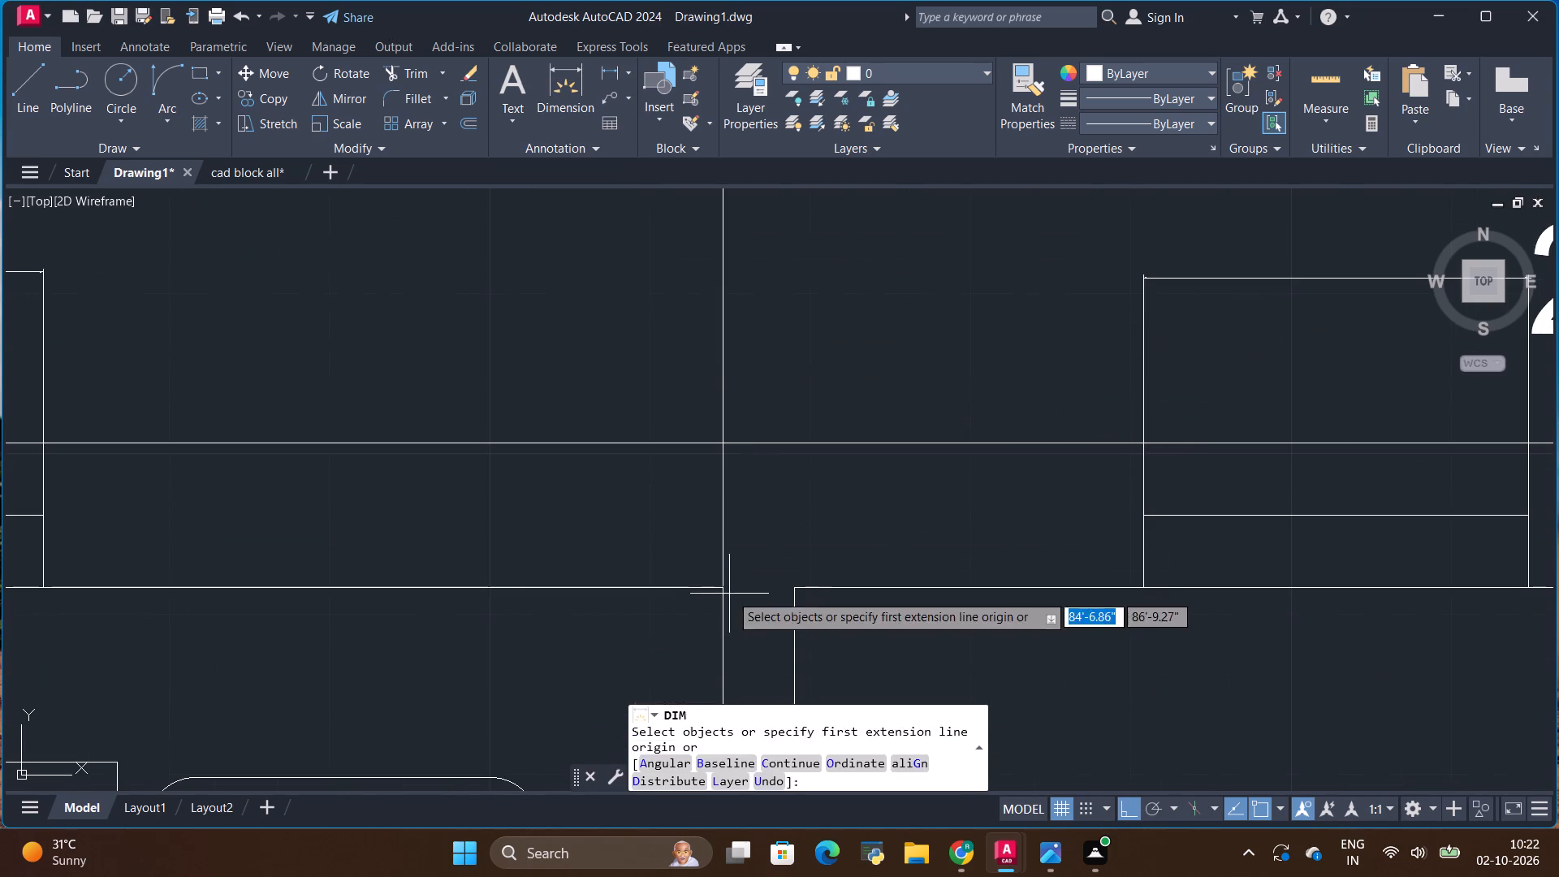
left_click(720, 585)
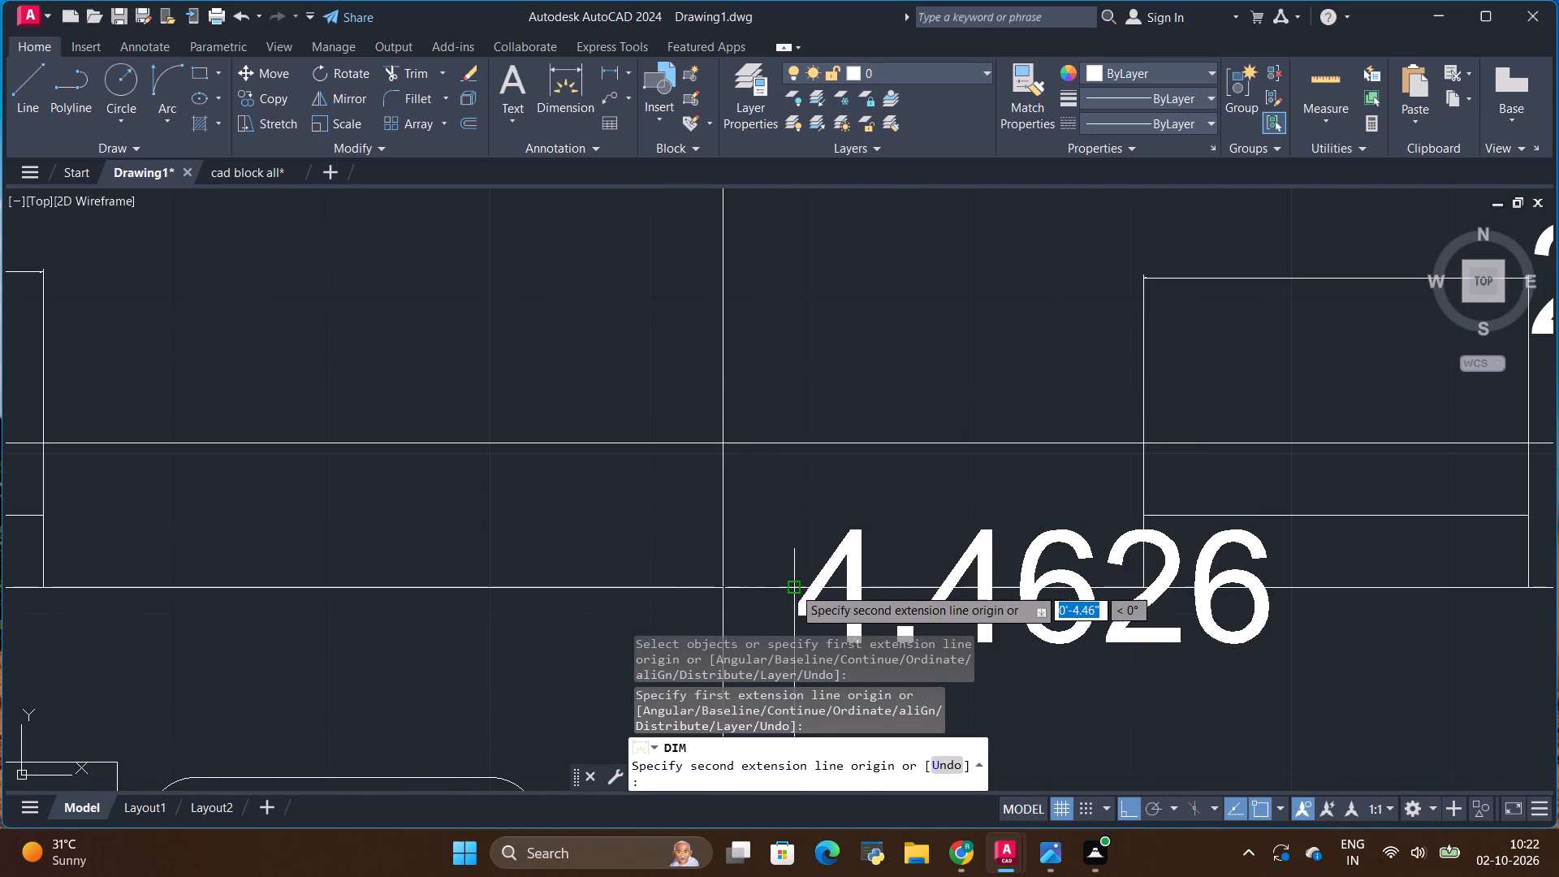
left_click(793, 587)
scroll(755, 274, "down", 2)
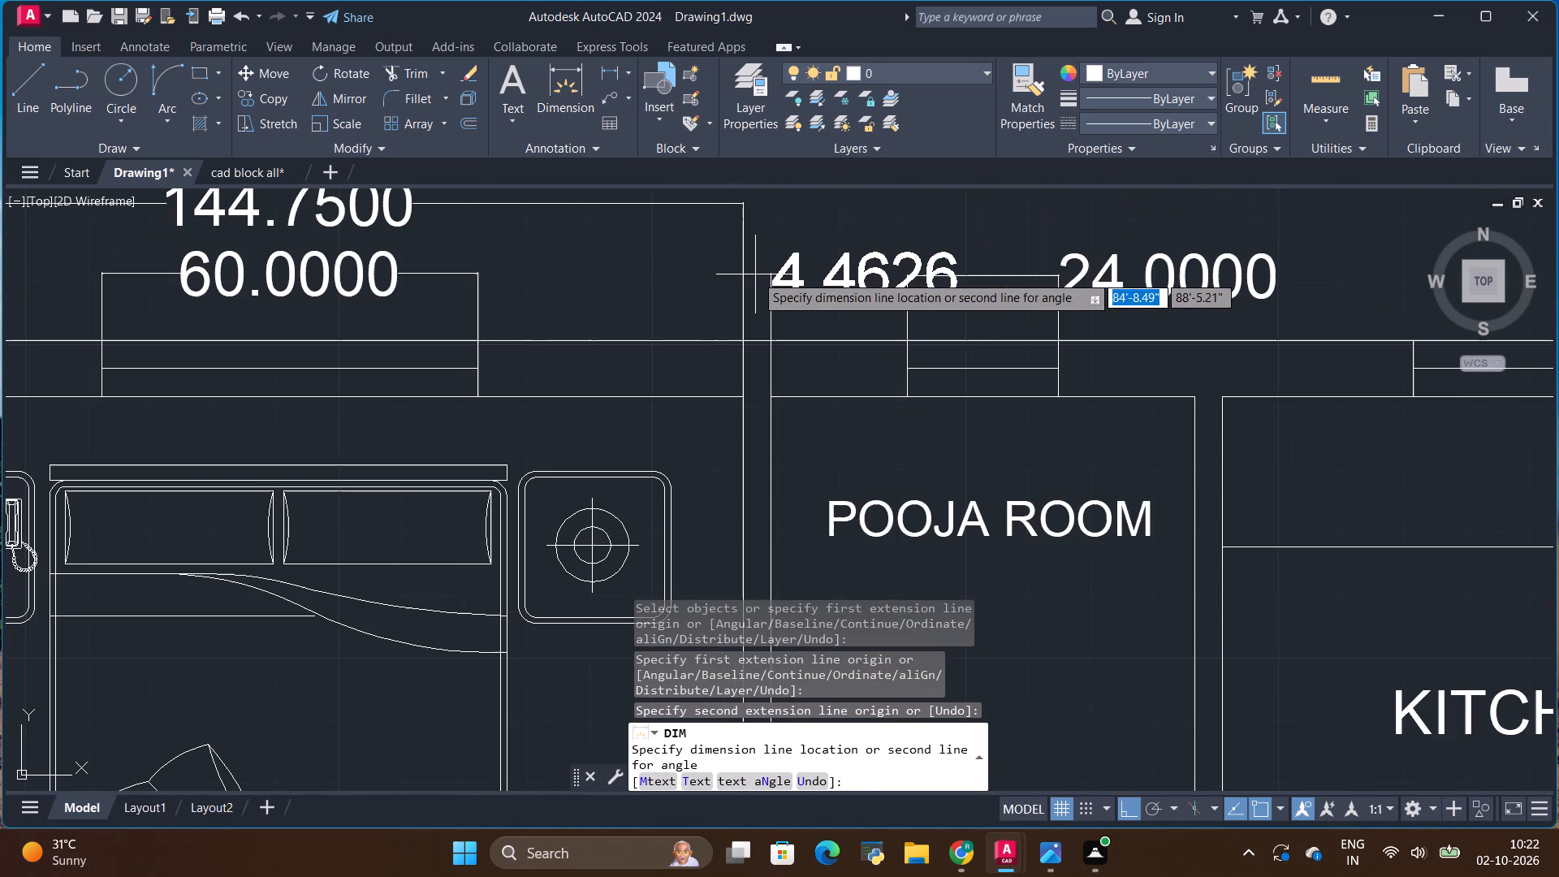
left_click(761, 225)
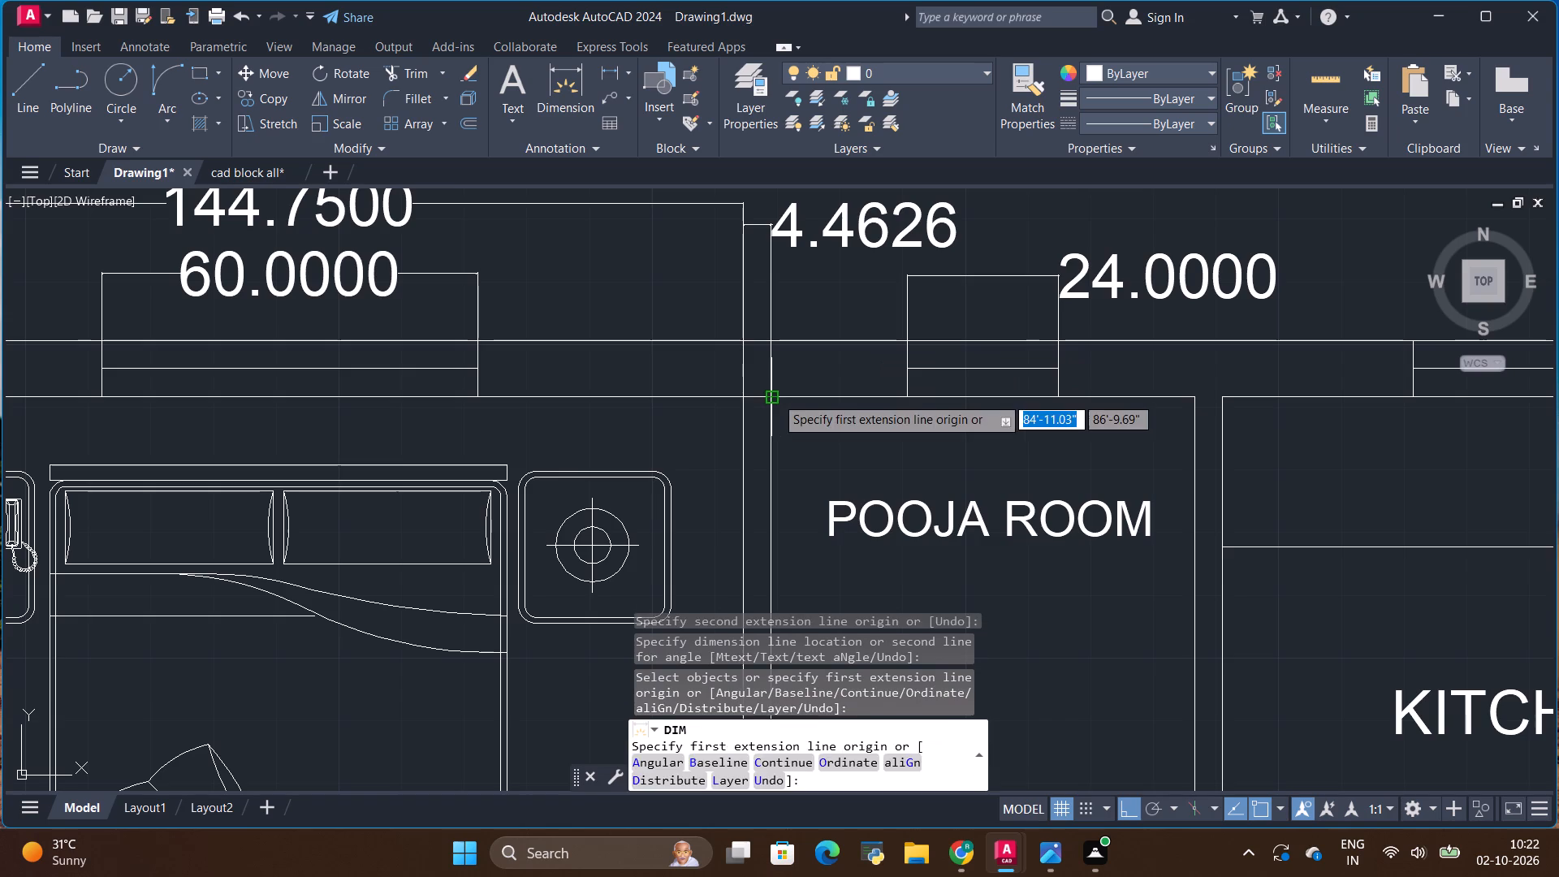
Dimension the pooja room's inside width between its side walls, placing the dimension line above the wall-thickness and window dimensions.
left_click(775, 396)
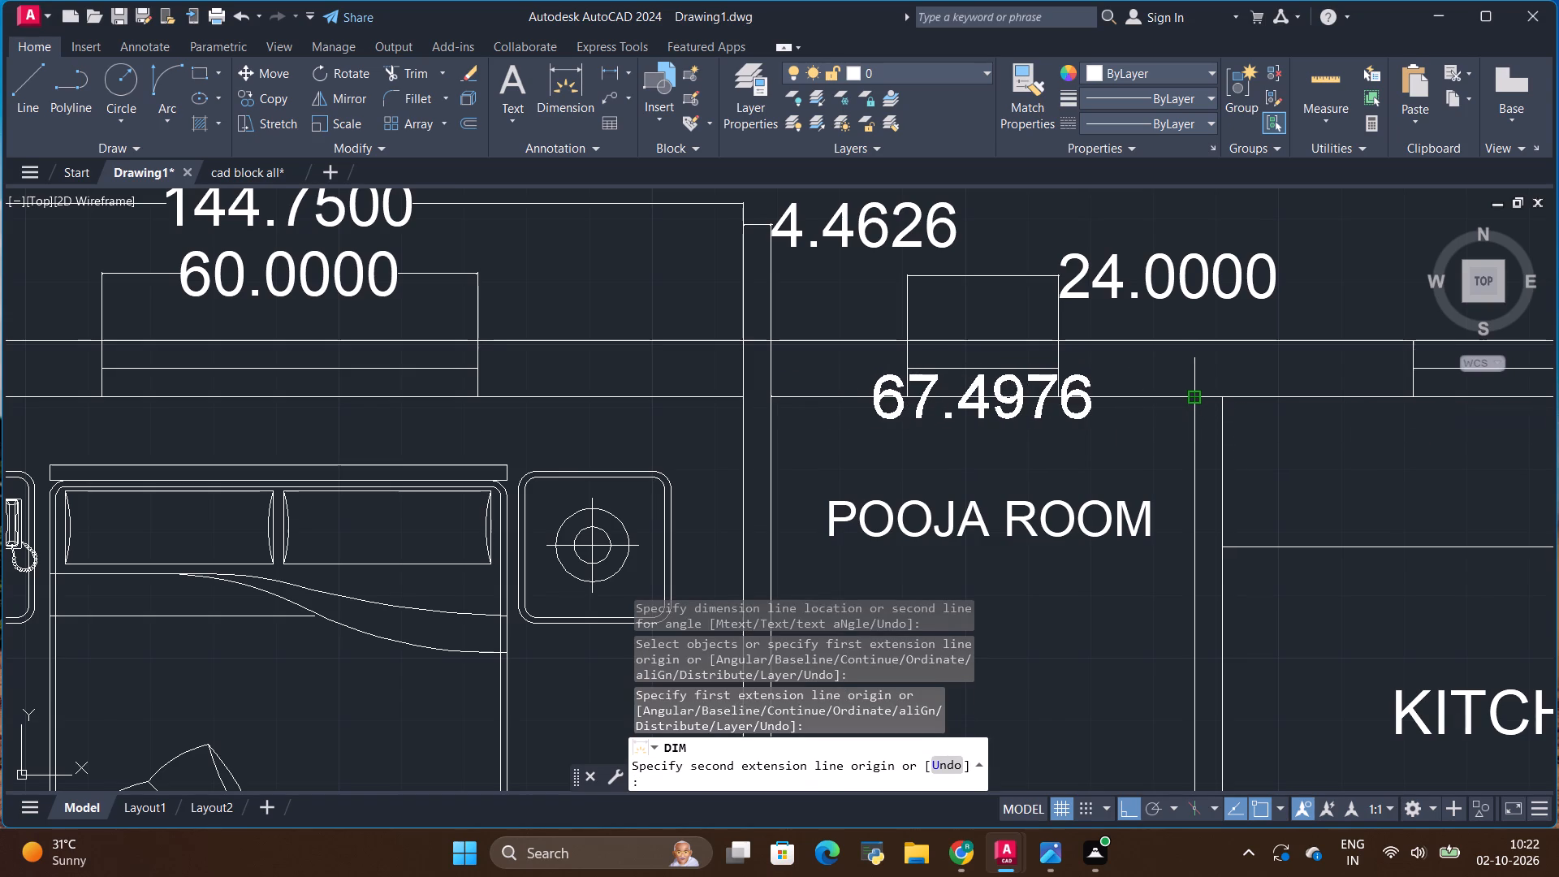
left_click(1191, 395)
scroll(1184, 405, "down", 2)
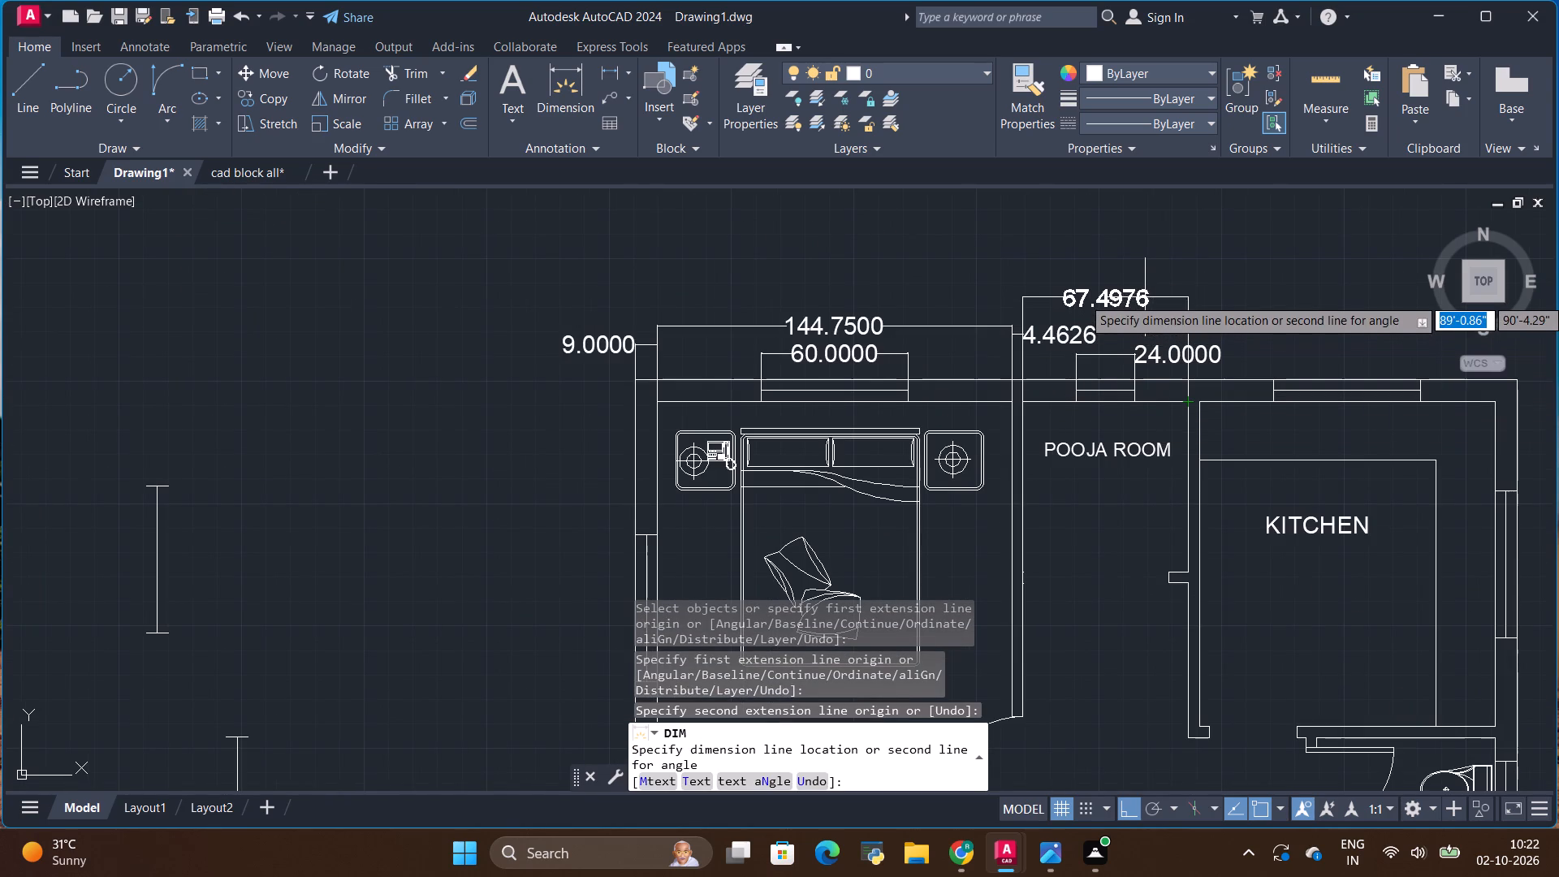
left_click(1145, 297)
Dimension the kitchen's inside width between its side walls, placing the dimension line above the kitchen window.
scroll(909, 421, "down", 2)
scroll(1060, 413, "up", 3)
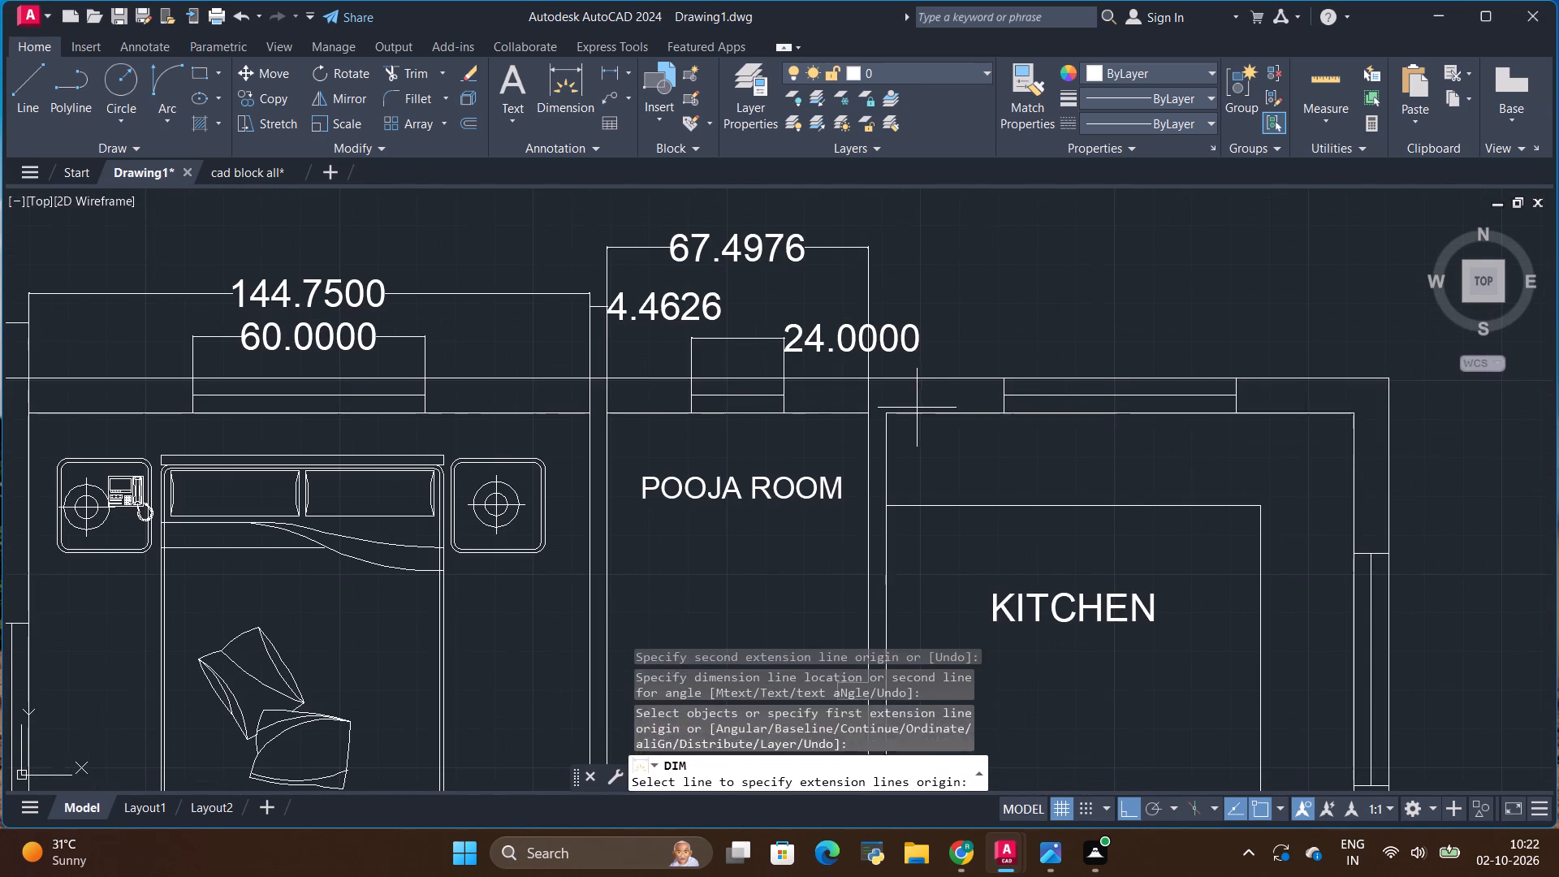
left_click(890, 417)
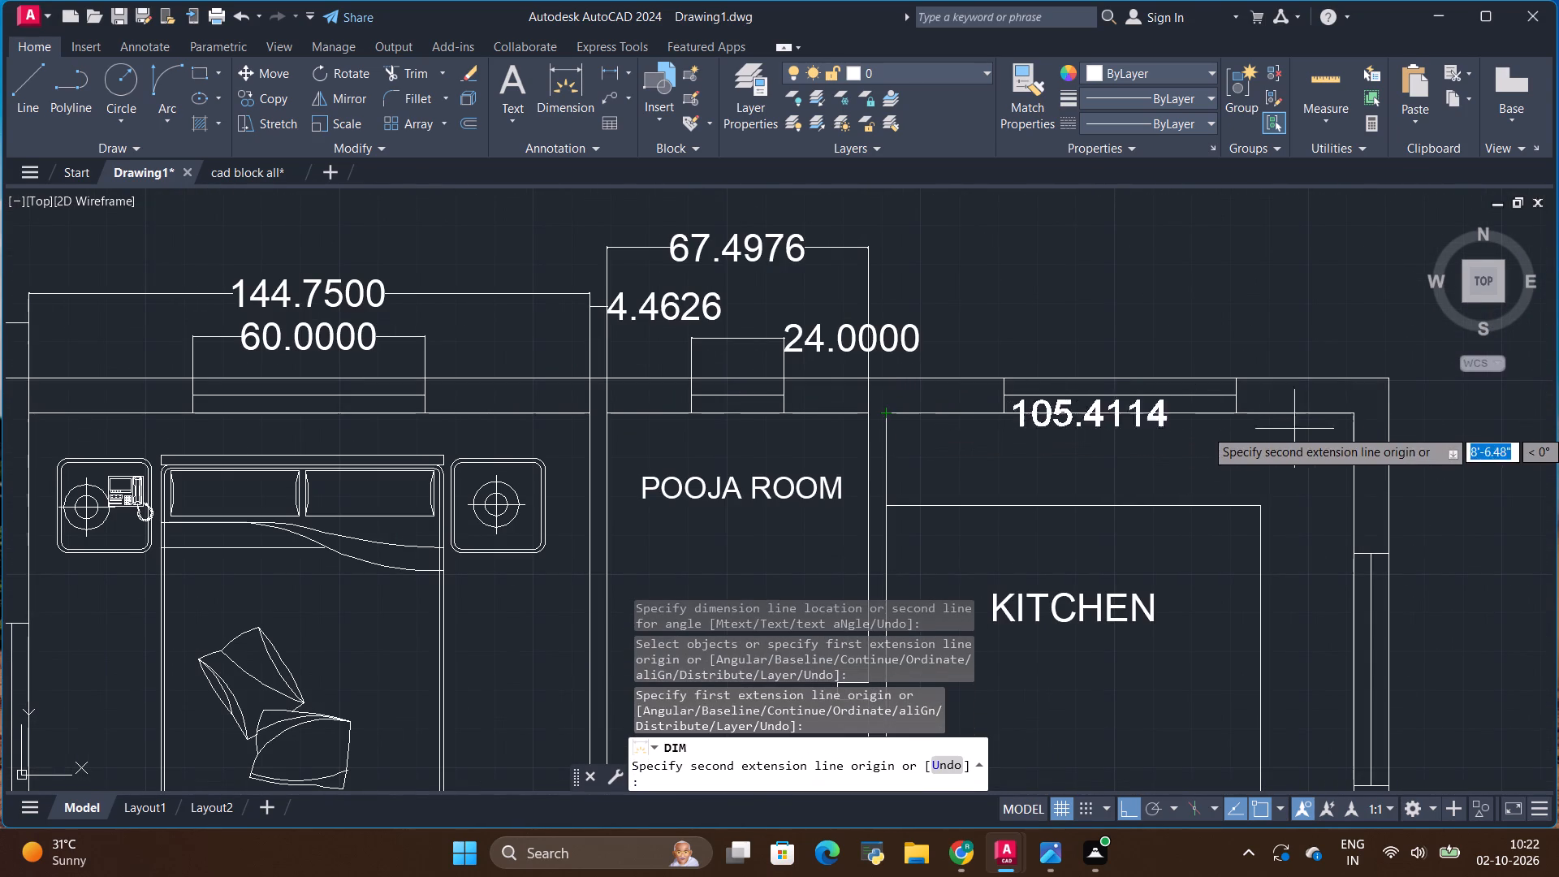
left_click(1347, 414)
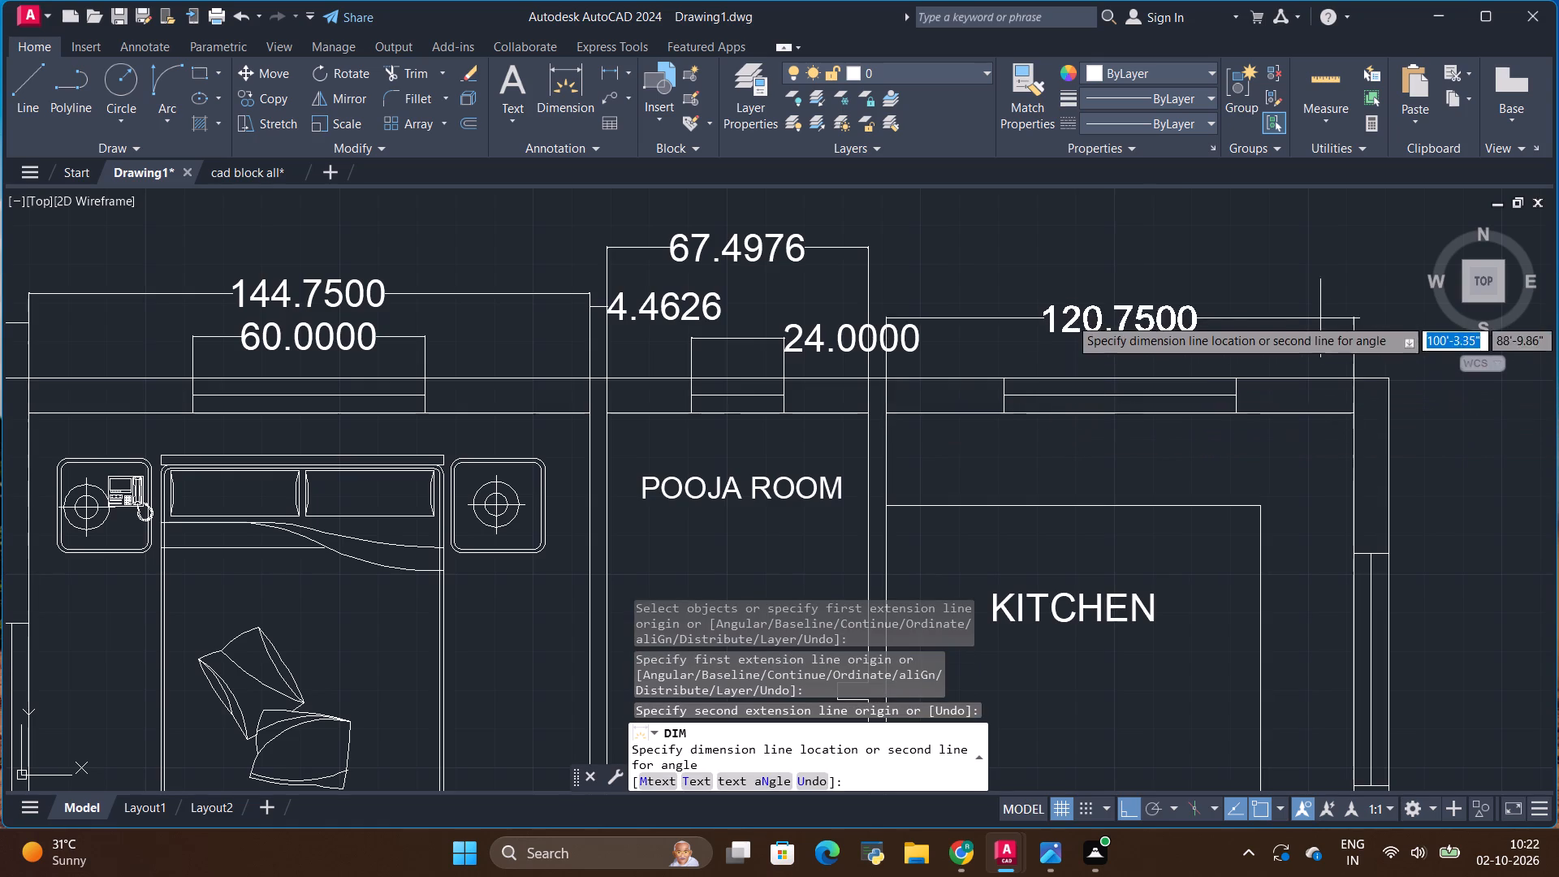
left_click(1291, 292)
Dimension the thickness of the kitchen's right outer wall, placing the dimension above the plan's upper-right corner.
scroll(1190, 400, "down", 2)
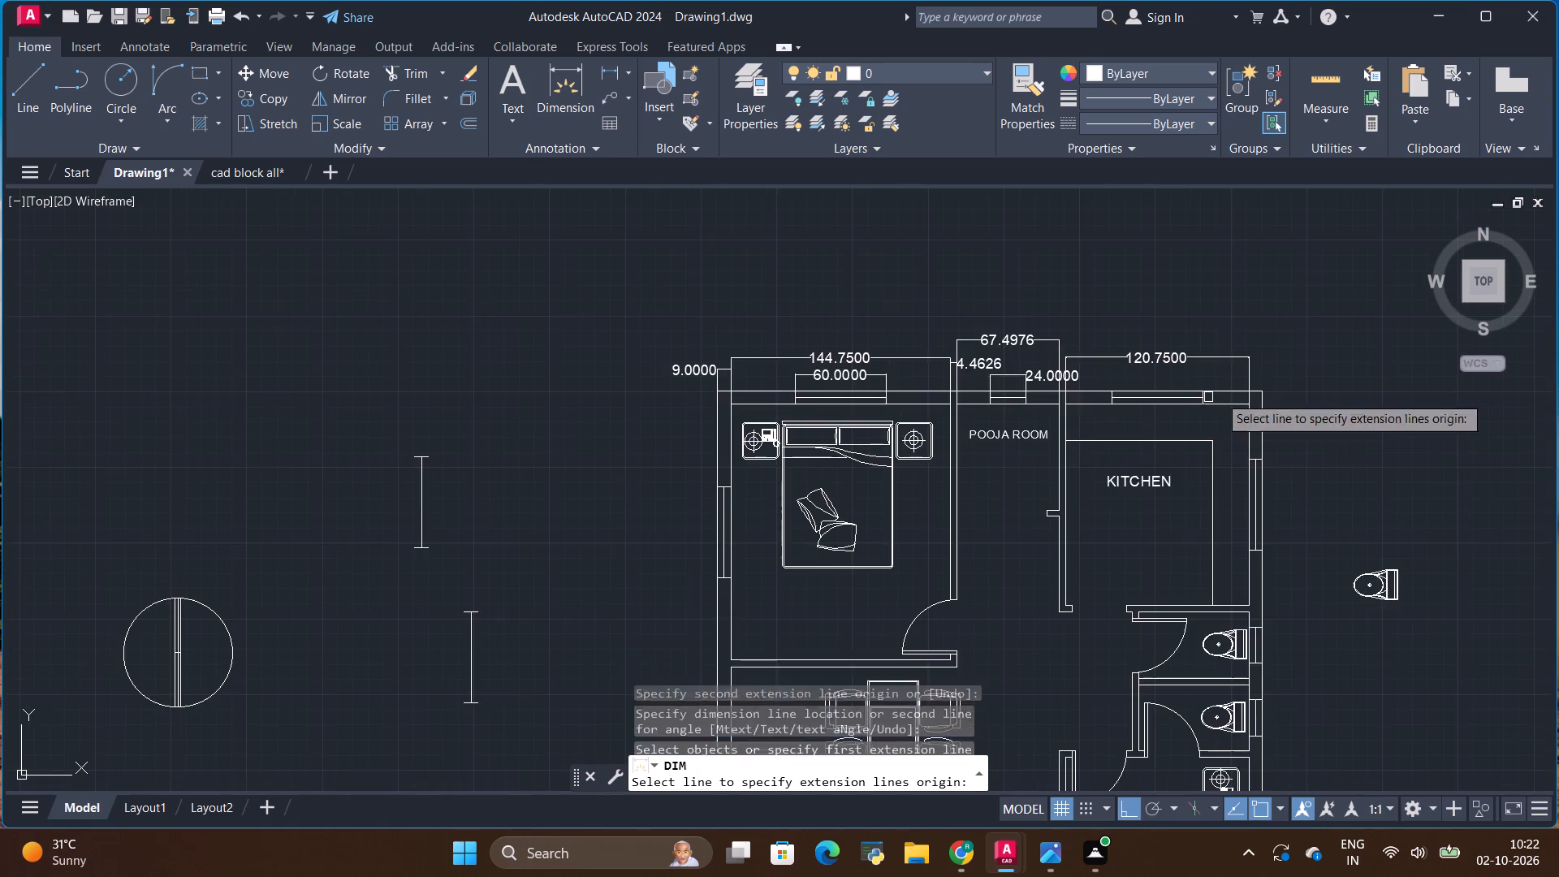
scroll(1244, 391, "up", 4)
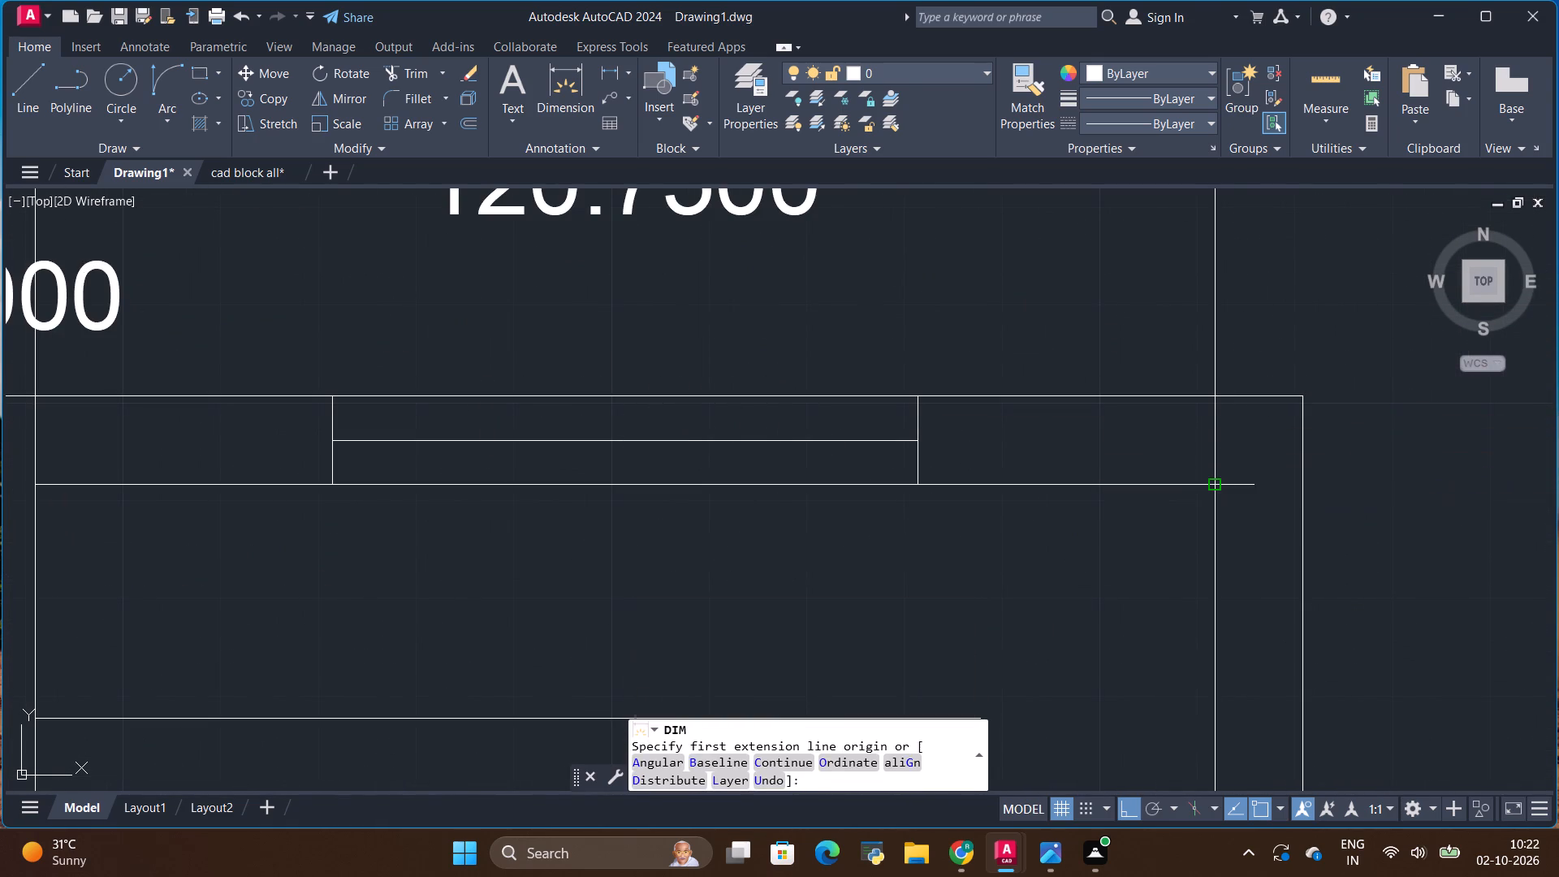
left_click(1218, 484)
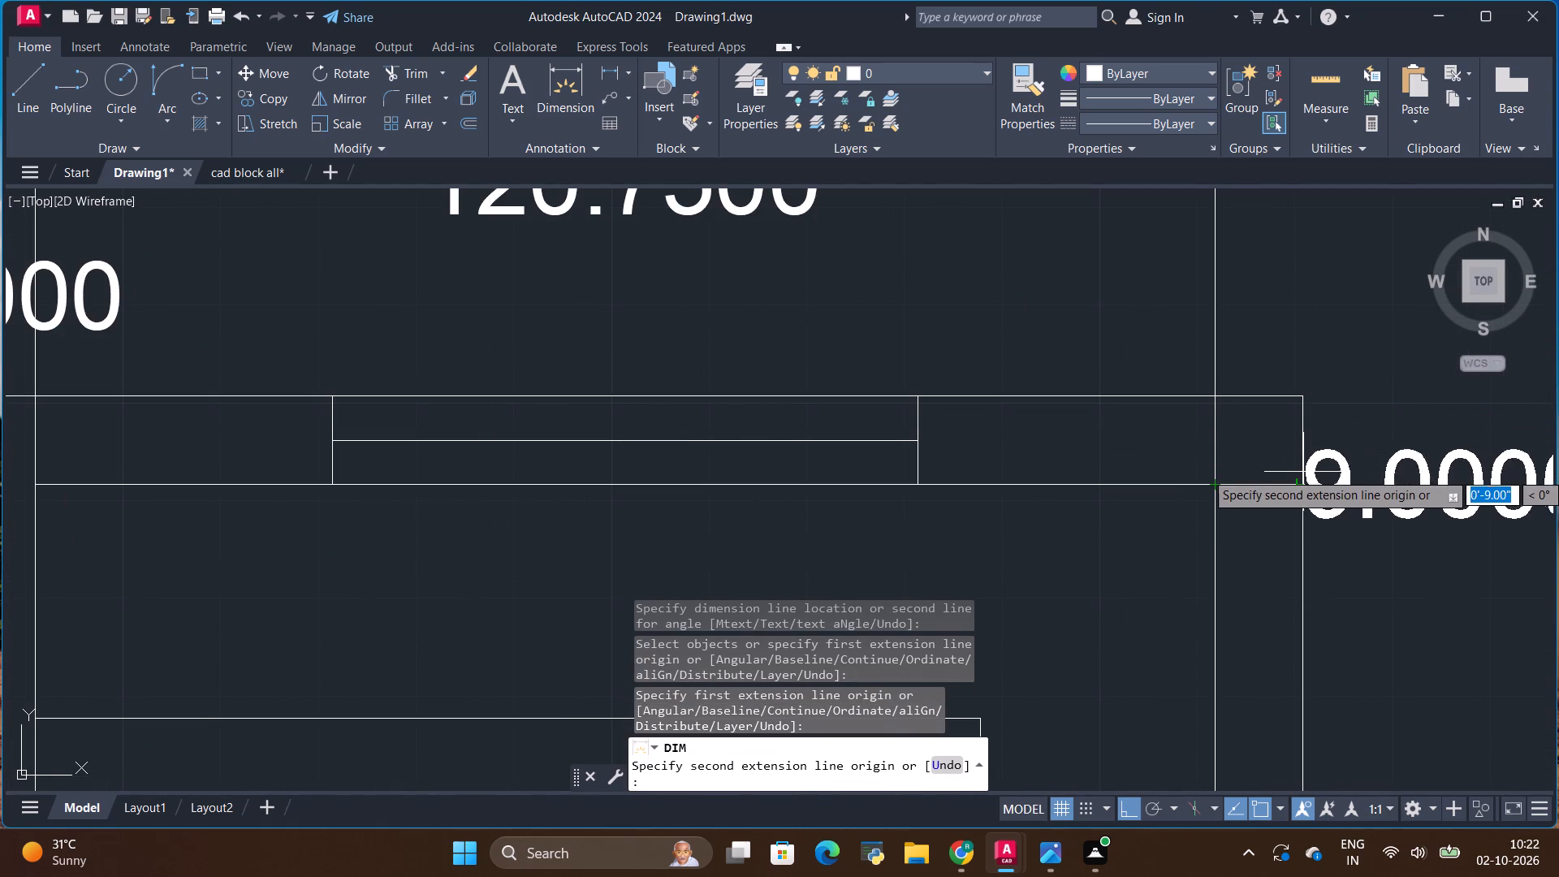
left_click(1304, 488)
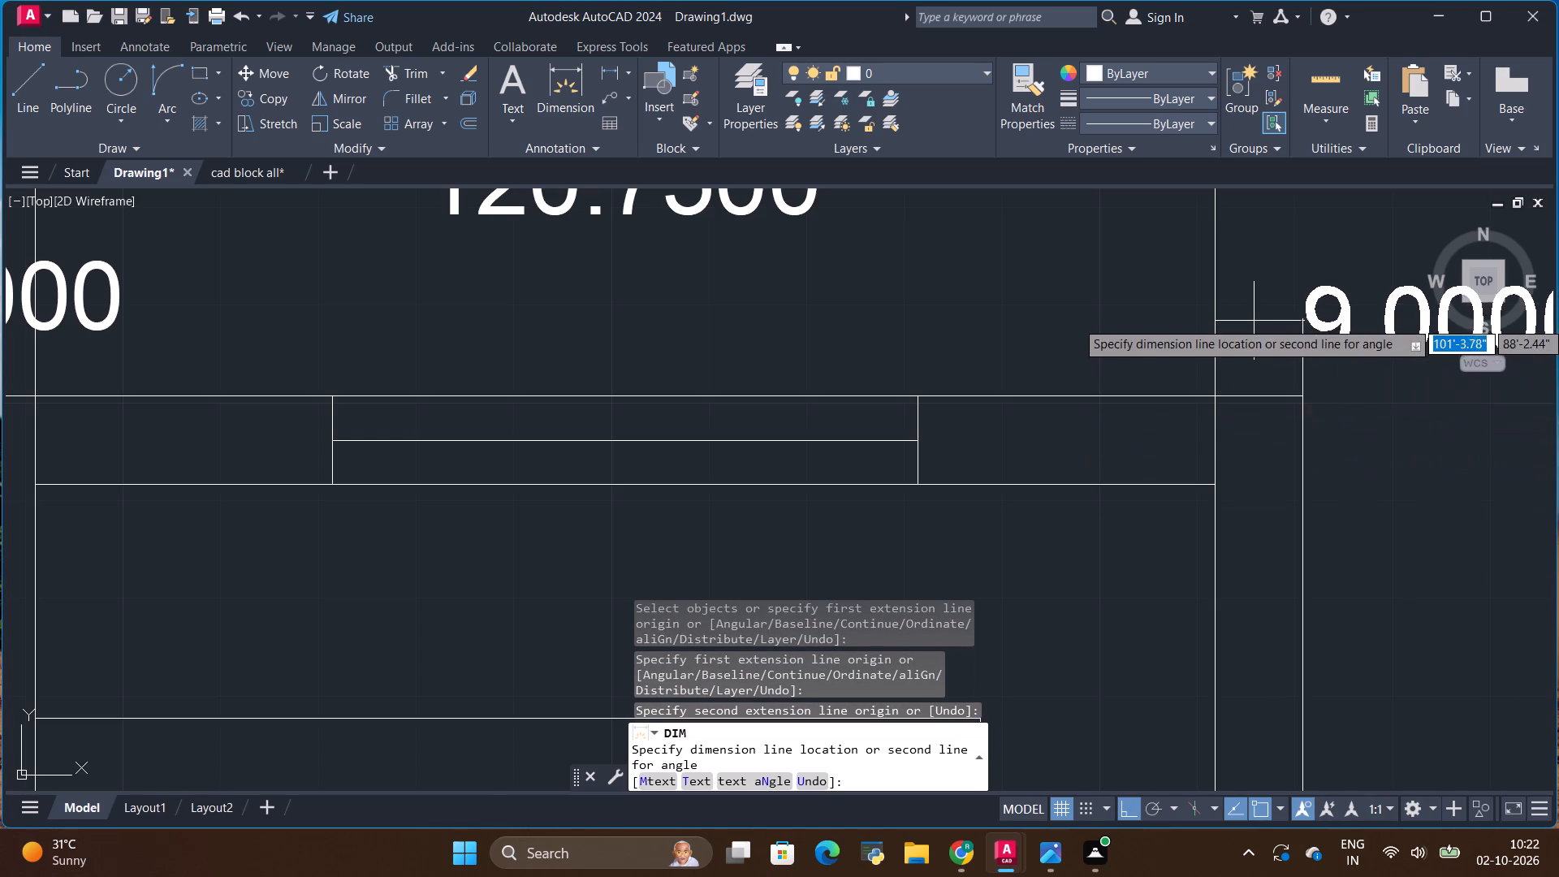
scroll(1244, 328, "down", 3)
left_click(1246, 286)
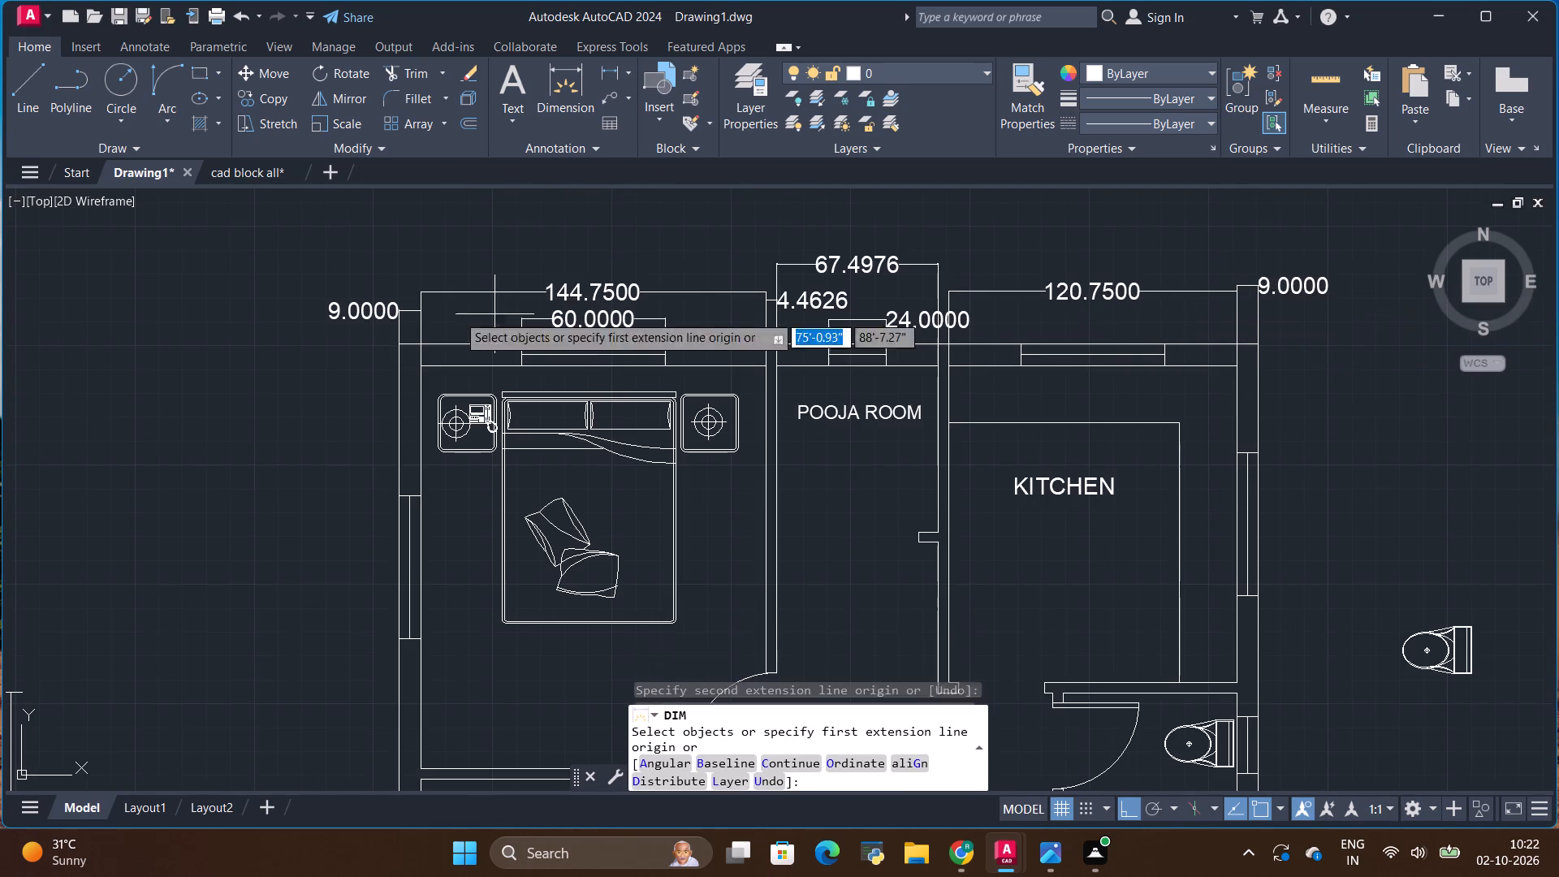
Dimension the overall width of the house between its outer top corners, placing the dimension line above all the other top dimensions.
left_click(397, 342)
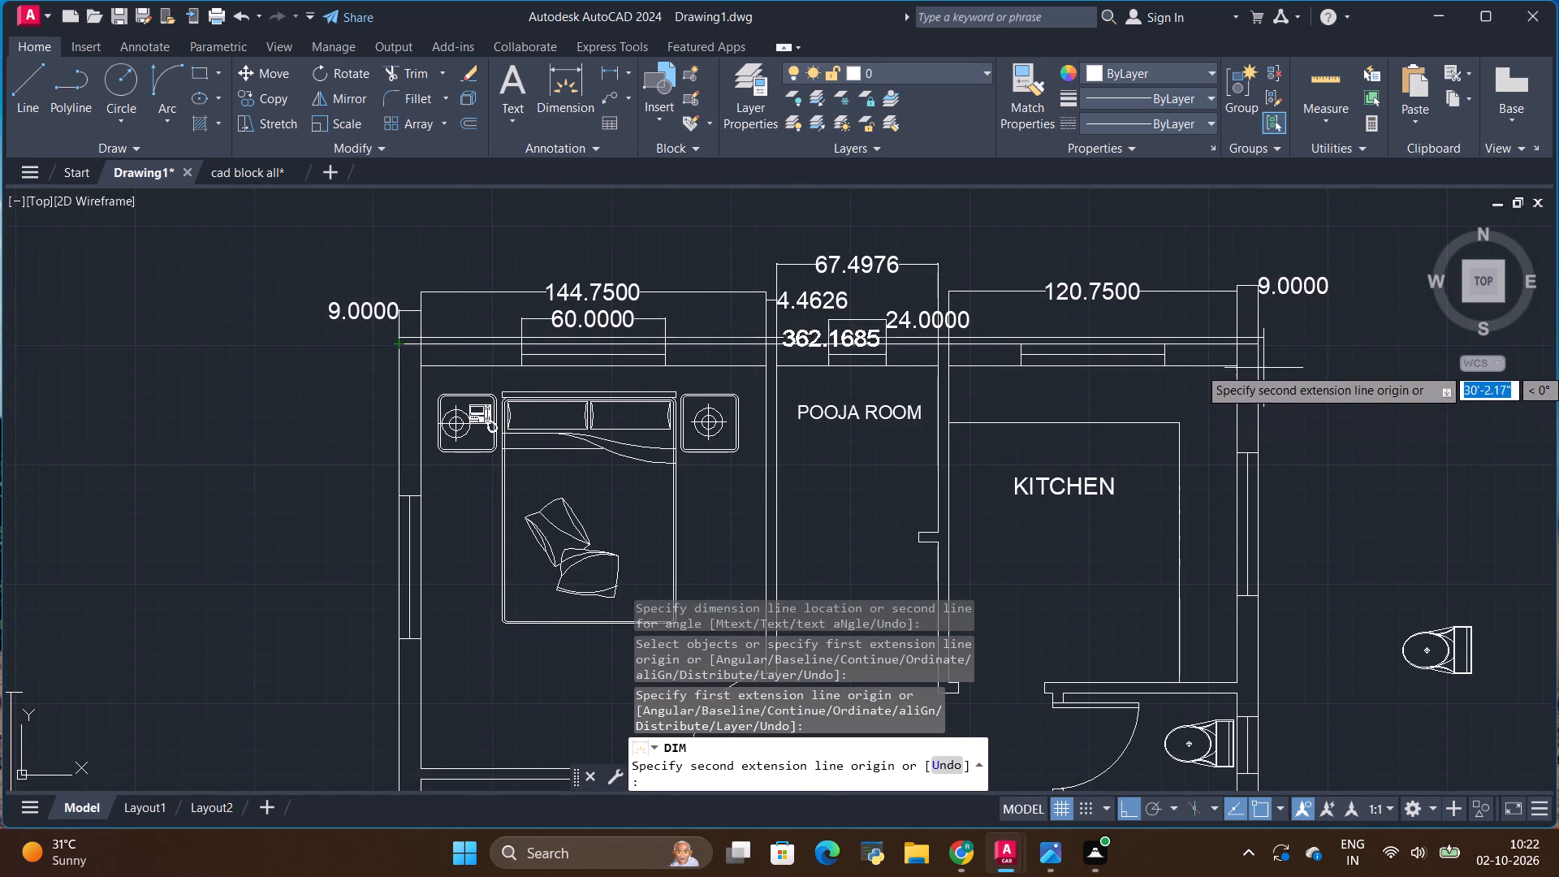
left_click(1258, 344)
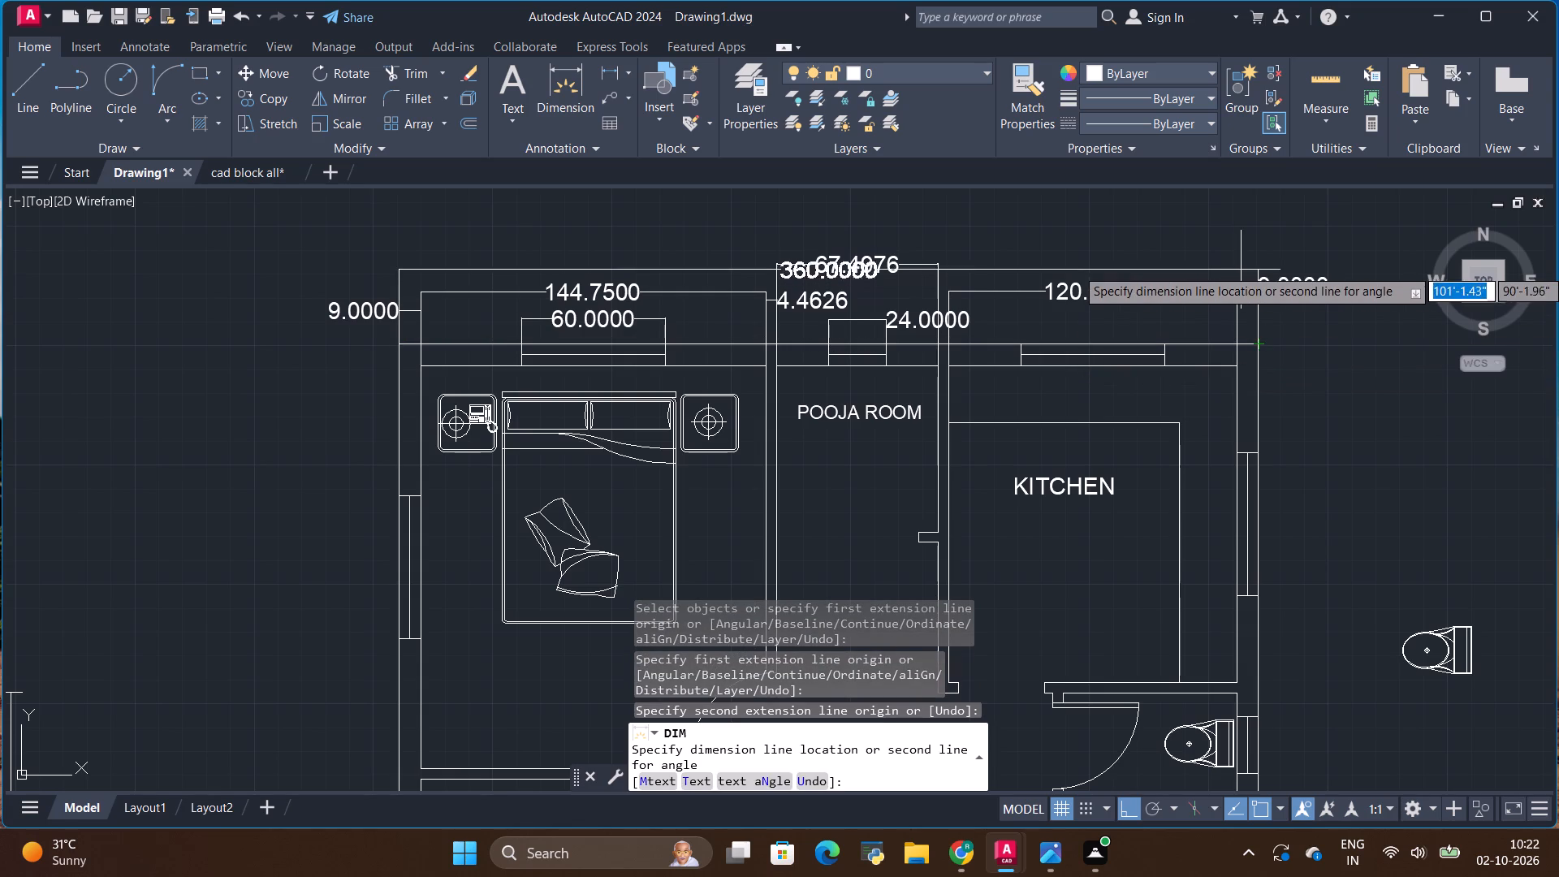
scroll(1238, 261, "down", 1)
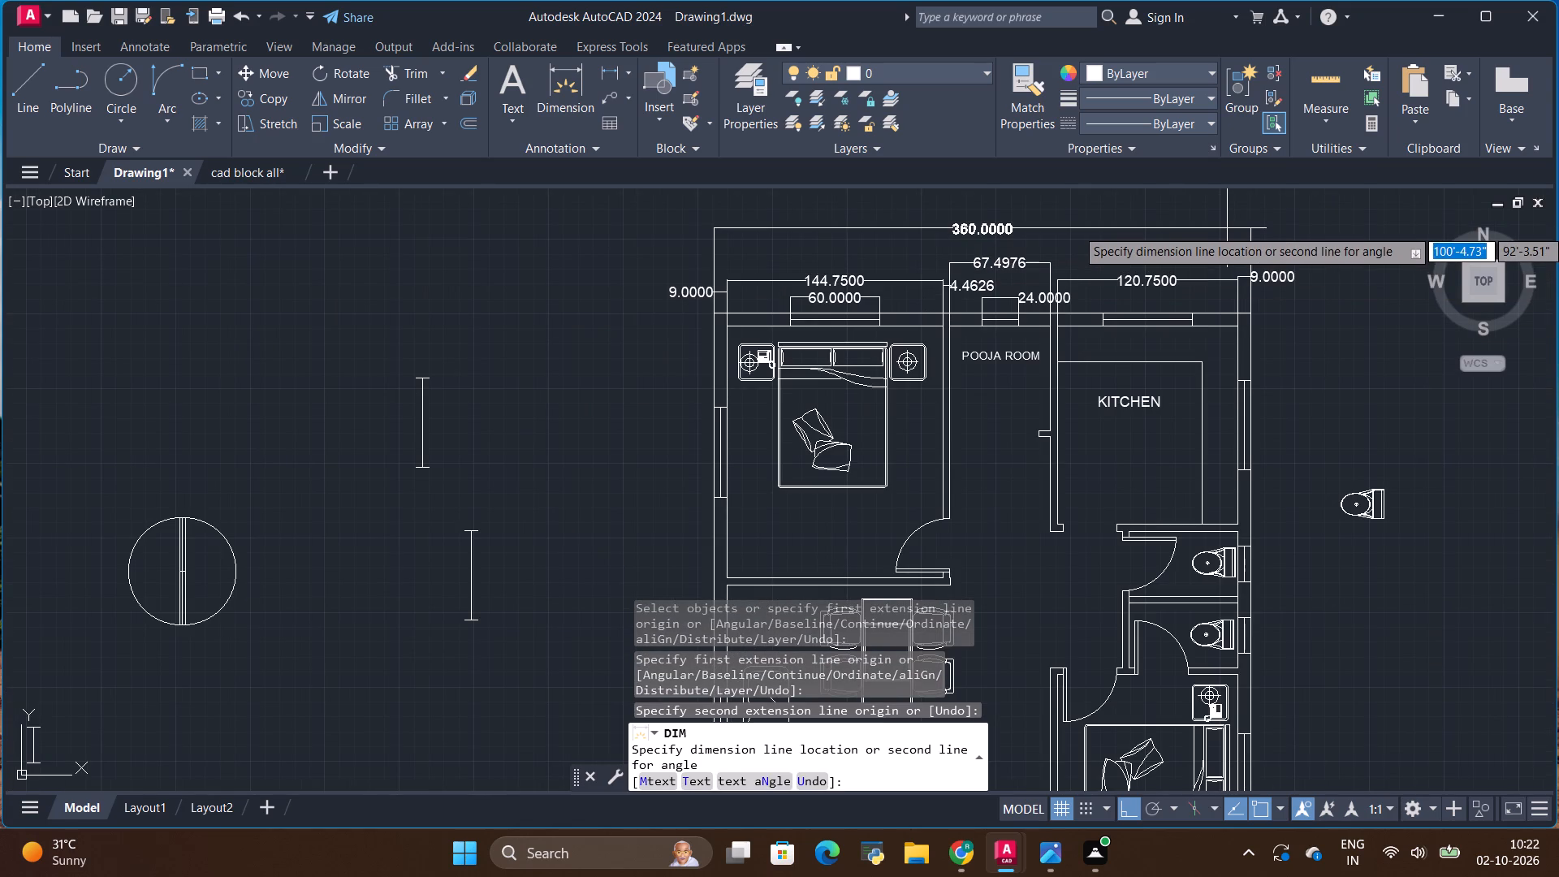
left_click(1227, 228)
Dimension the thickness of the bedroom's top outer wall, placing the dimension outside the plan's upper-left corner.
scroll(653, 345, "down", 2)
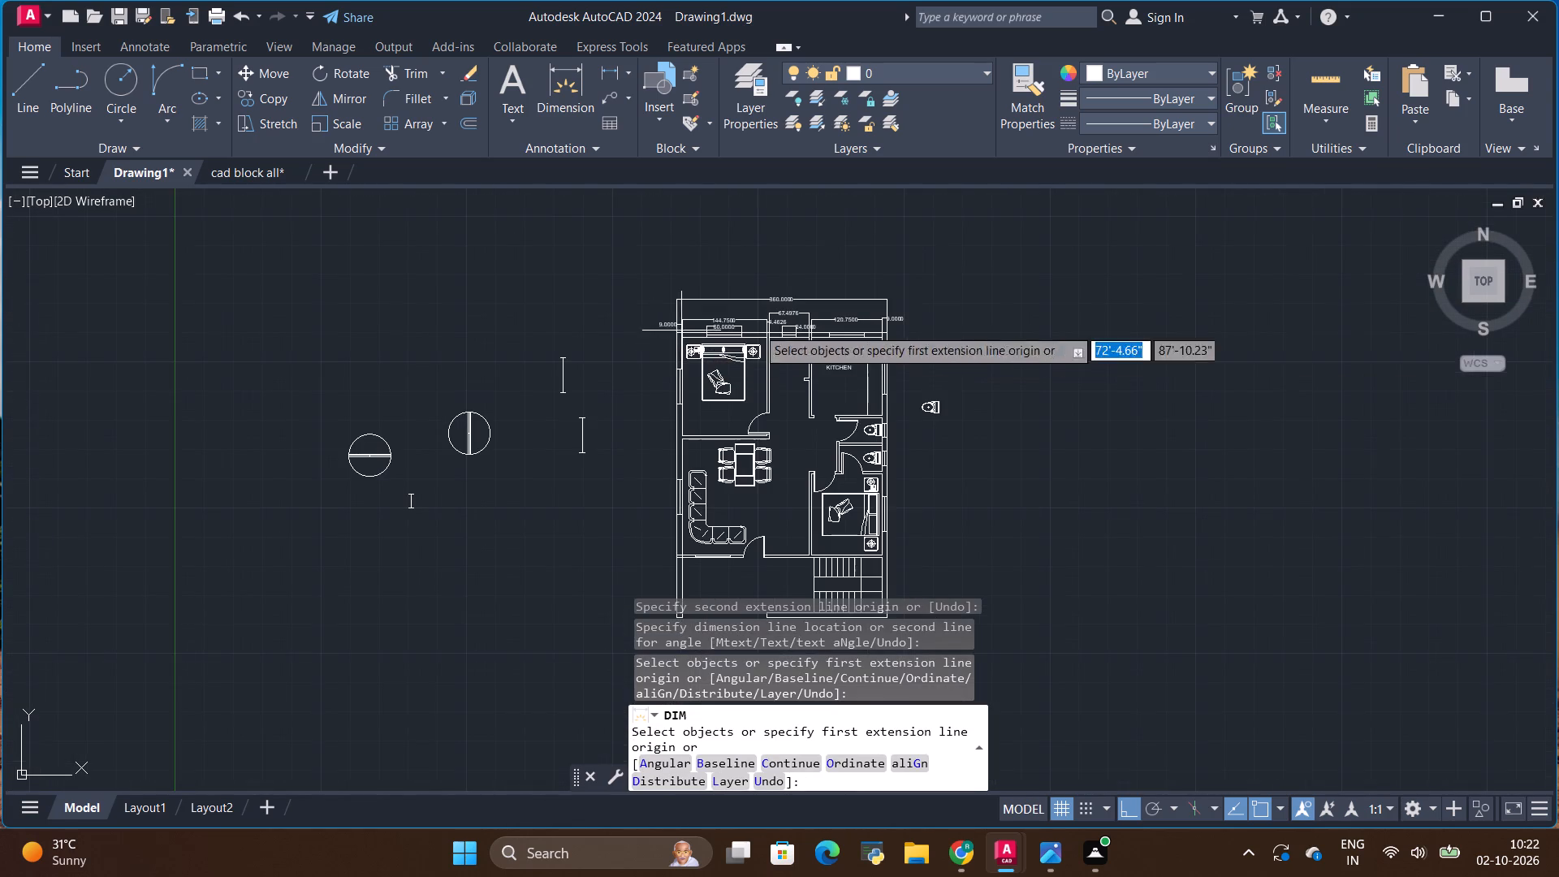
scroll(1163, 349, "down", 1)
scroll(1020, 406, "up", 2)
scroll(995, 385, "down", 1)
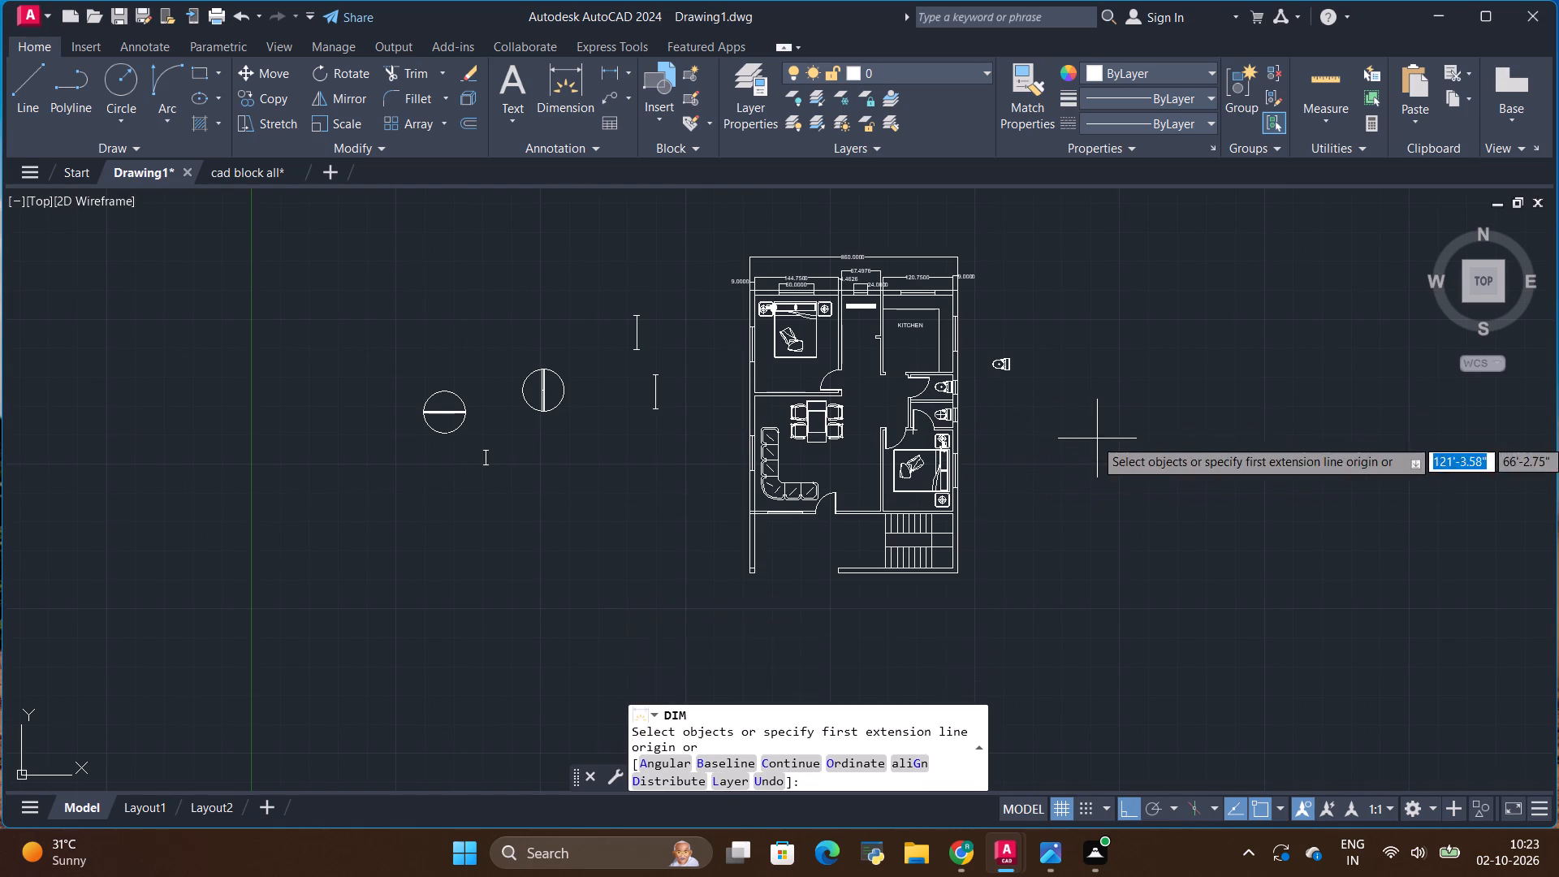
scroll(733, 287, "up", 1)
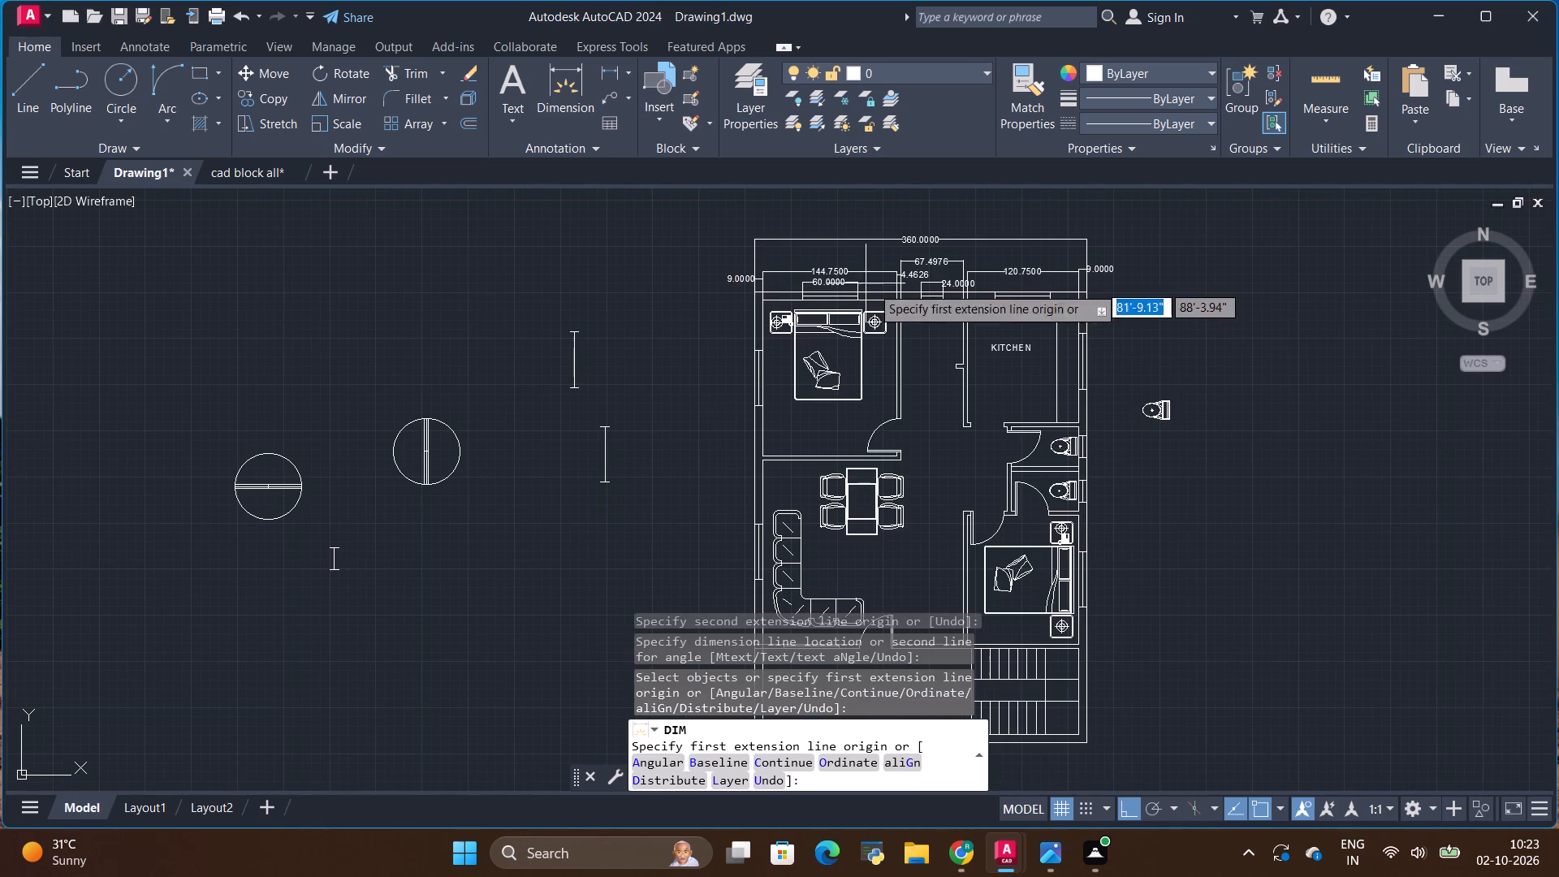
scroll(933, 339, "down", 1)
scroll(911, 335, "up", 2)
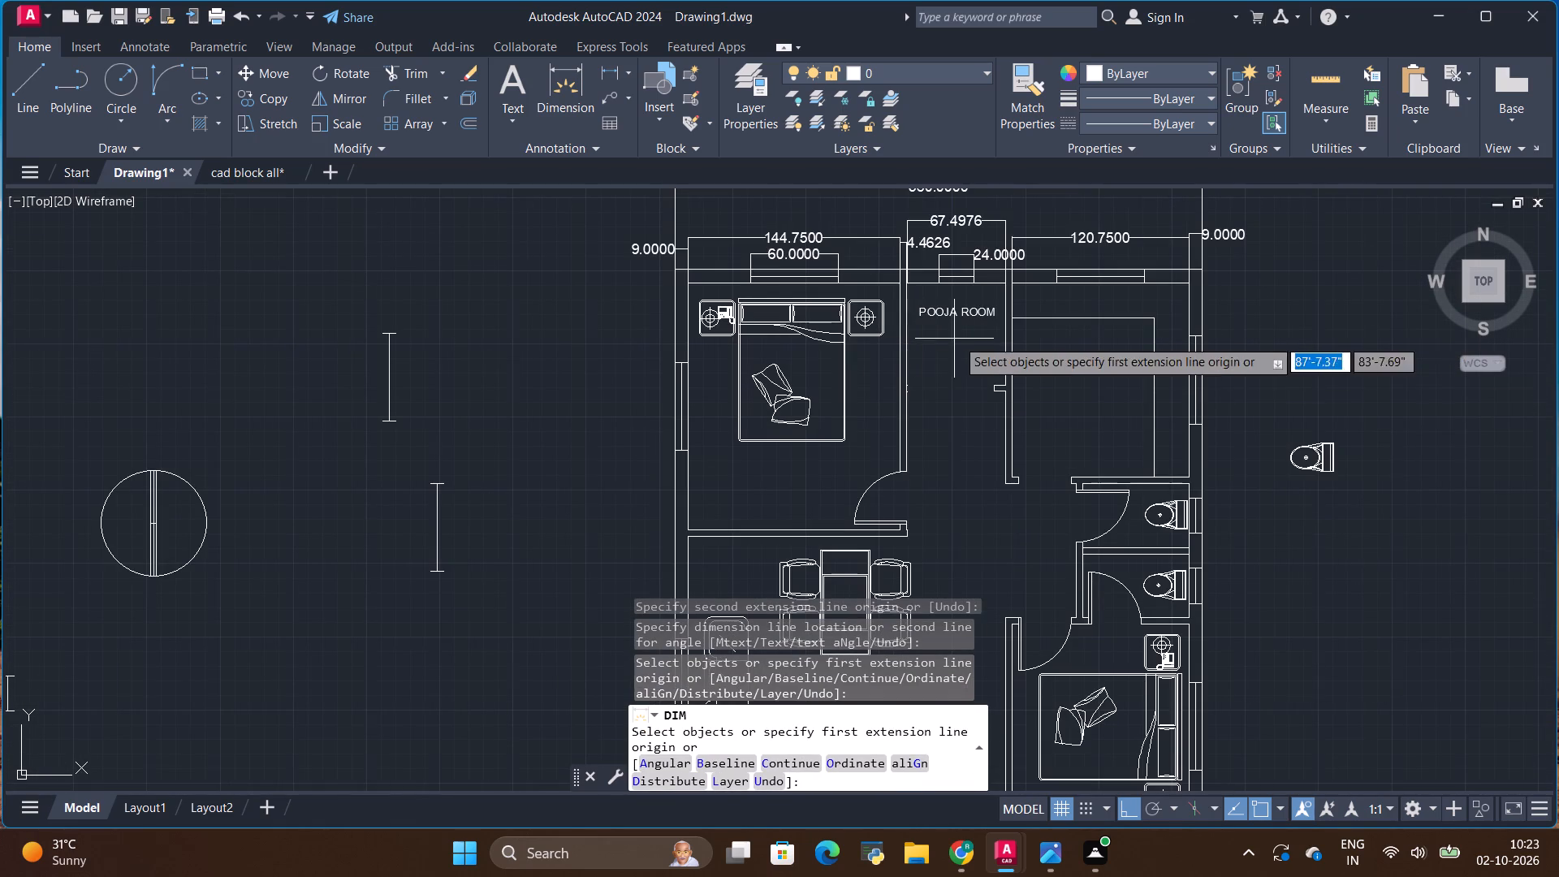
scroll(1063, 372, "down", 1)
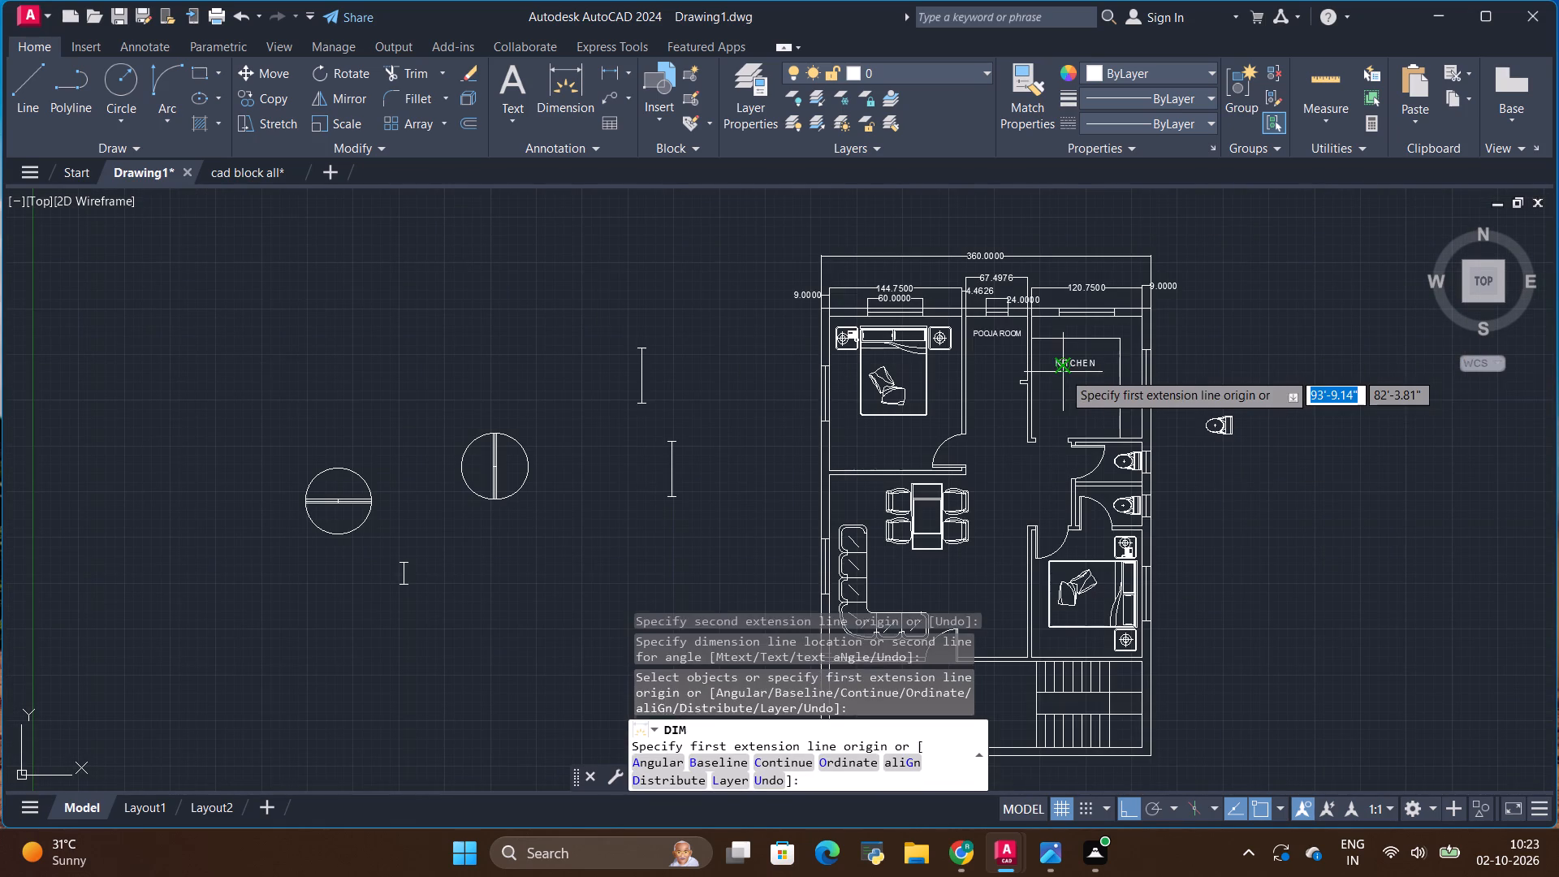
scroll(1160, 371, "down", 1)
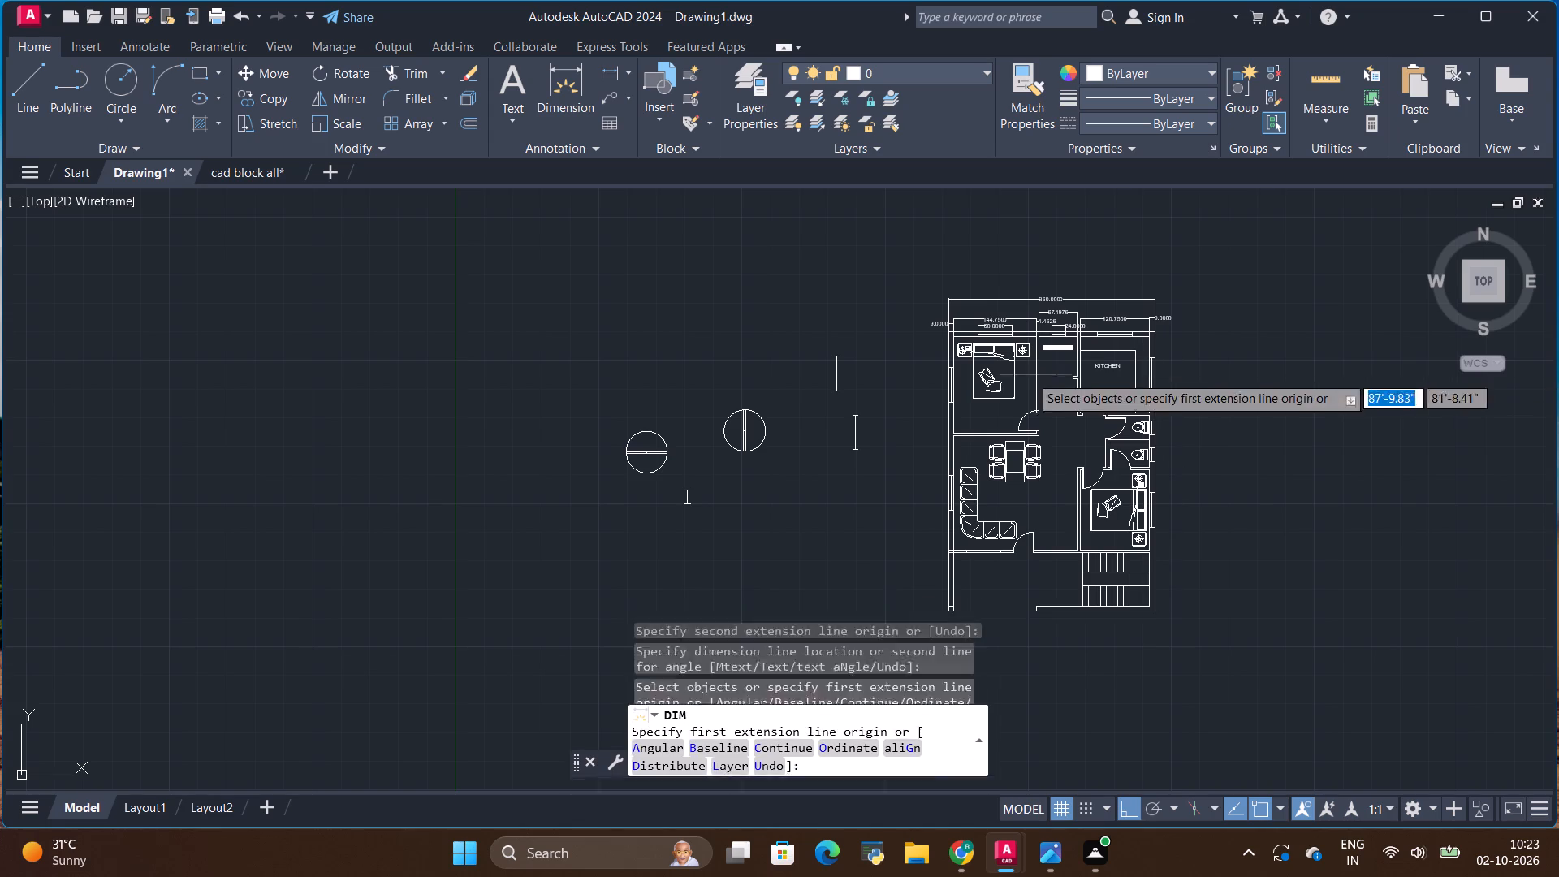
scroll(952, 329, "up", 4)
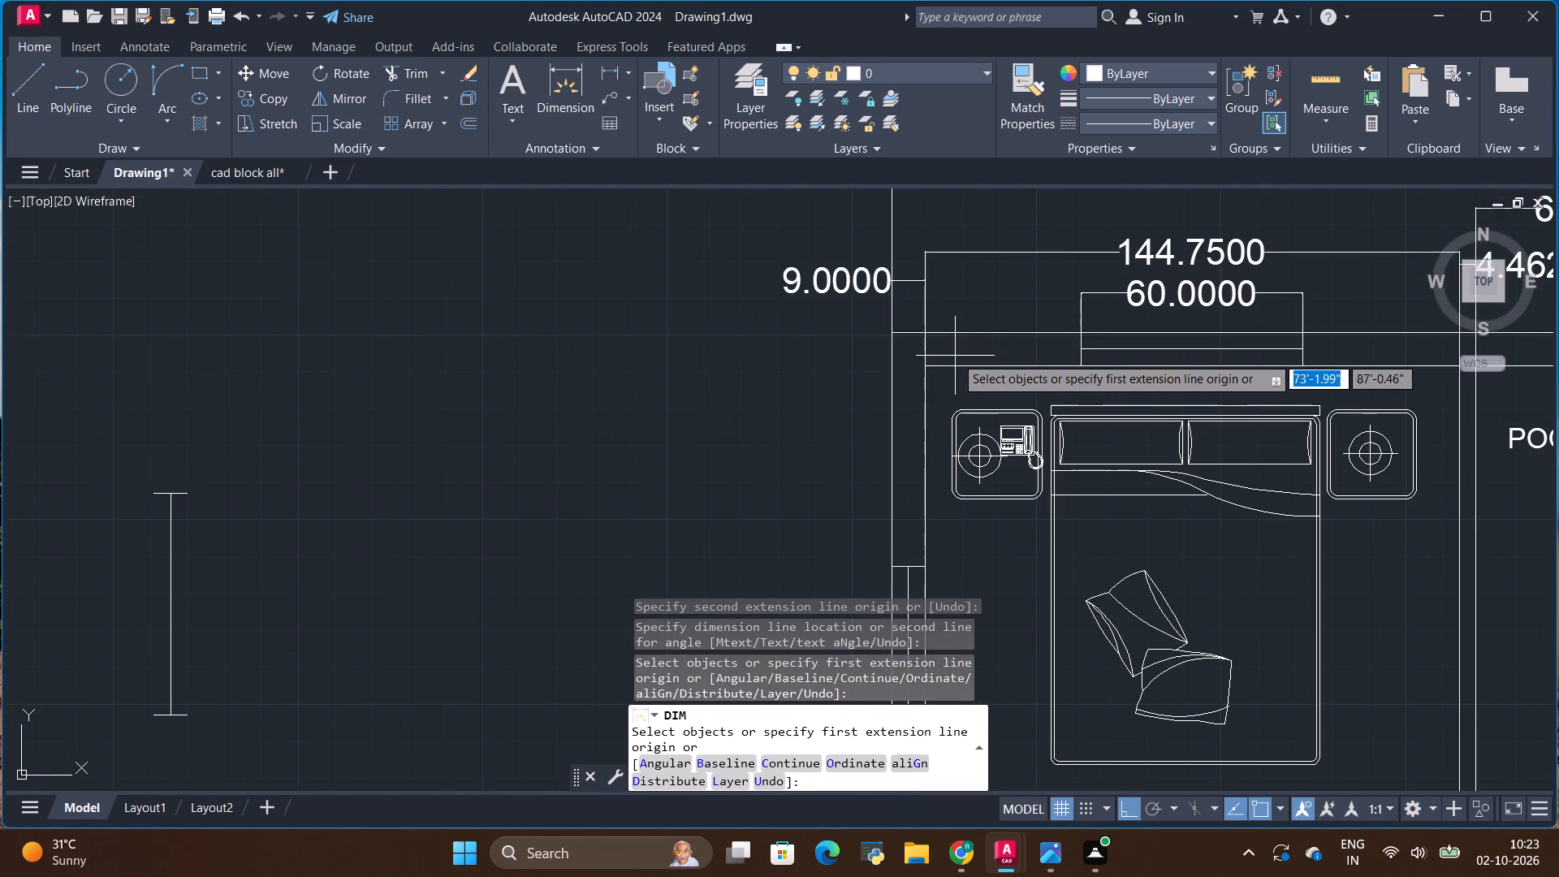
left_click(928, 334)
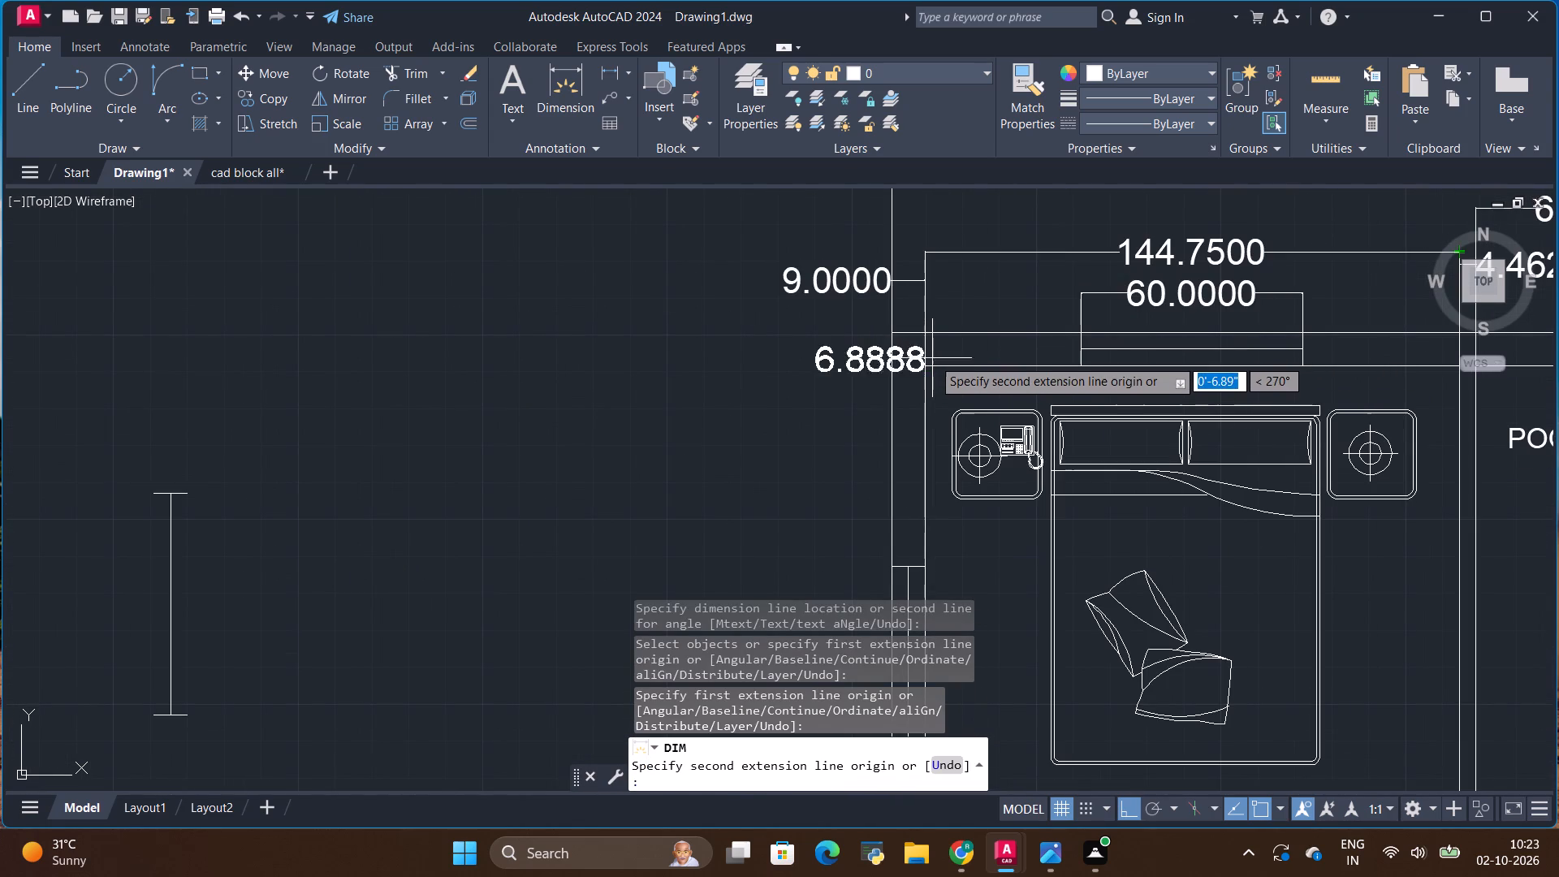
left_click(926, 366)
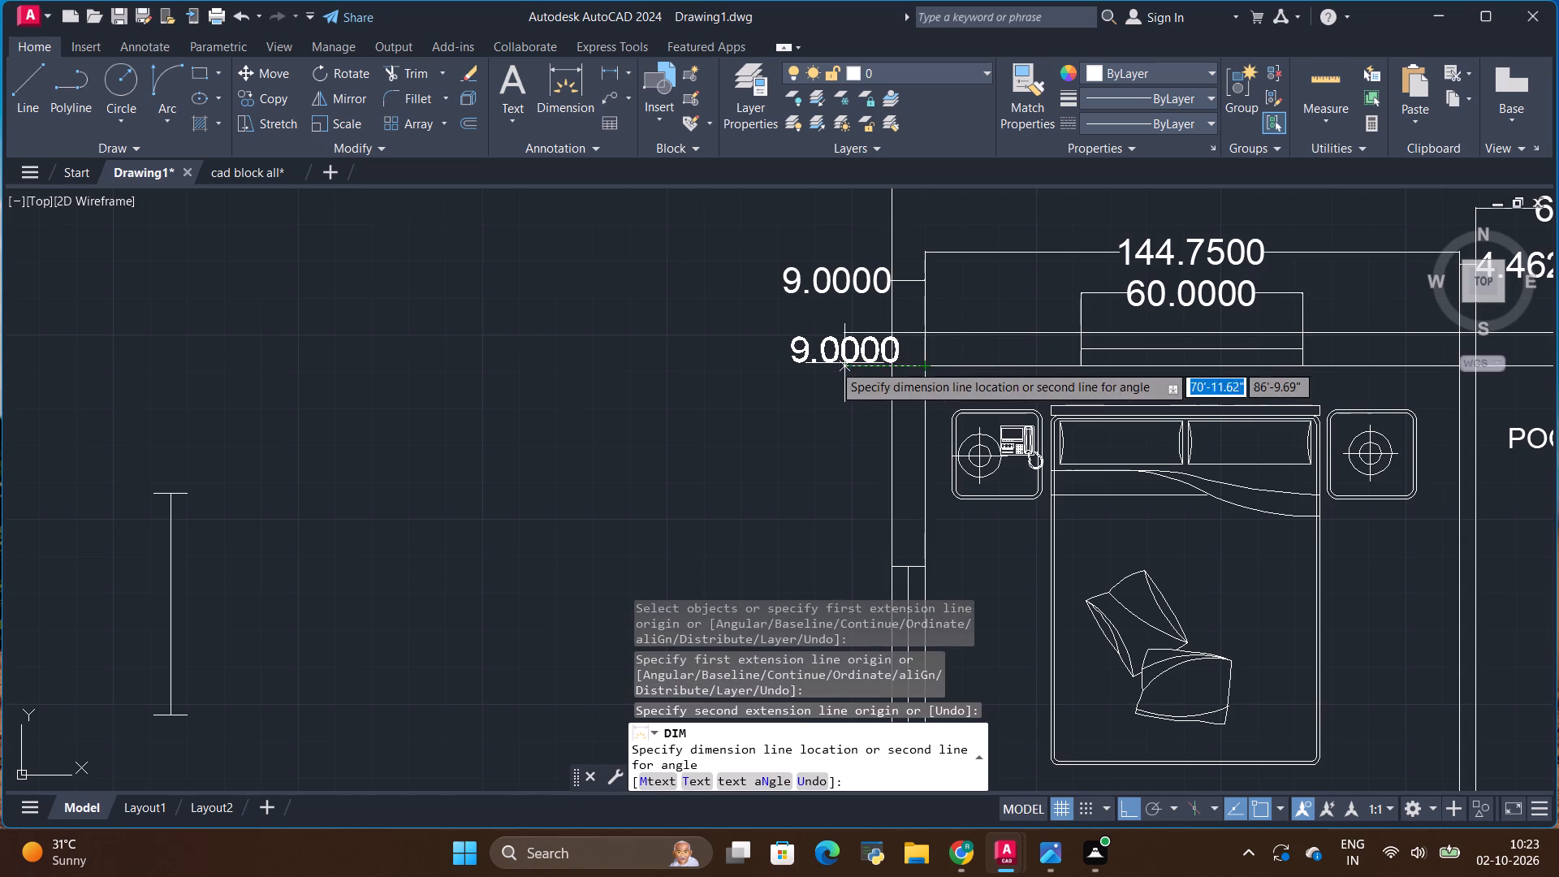
left_click(809, 367)
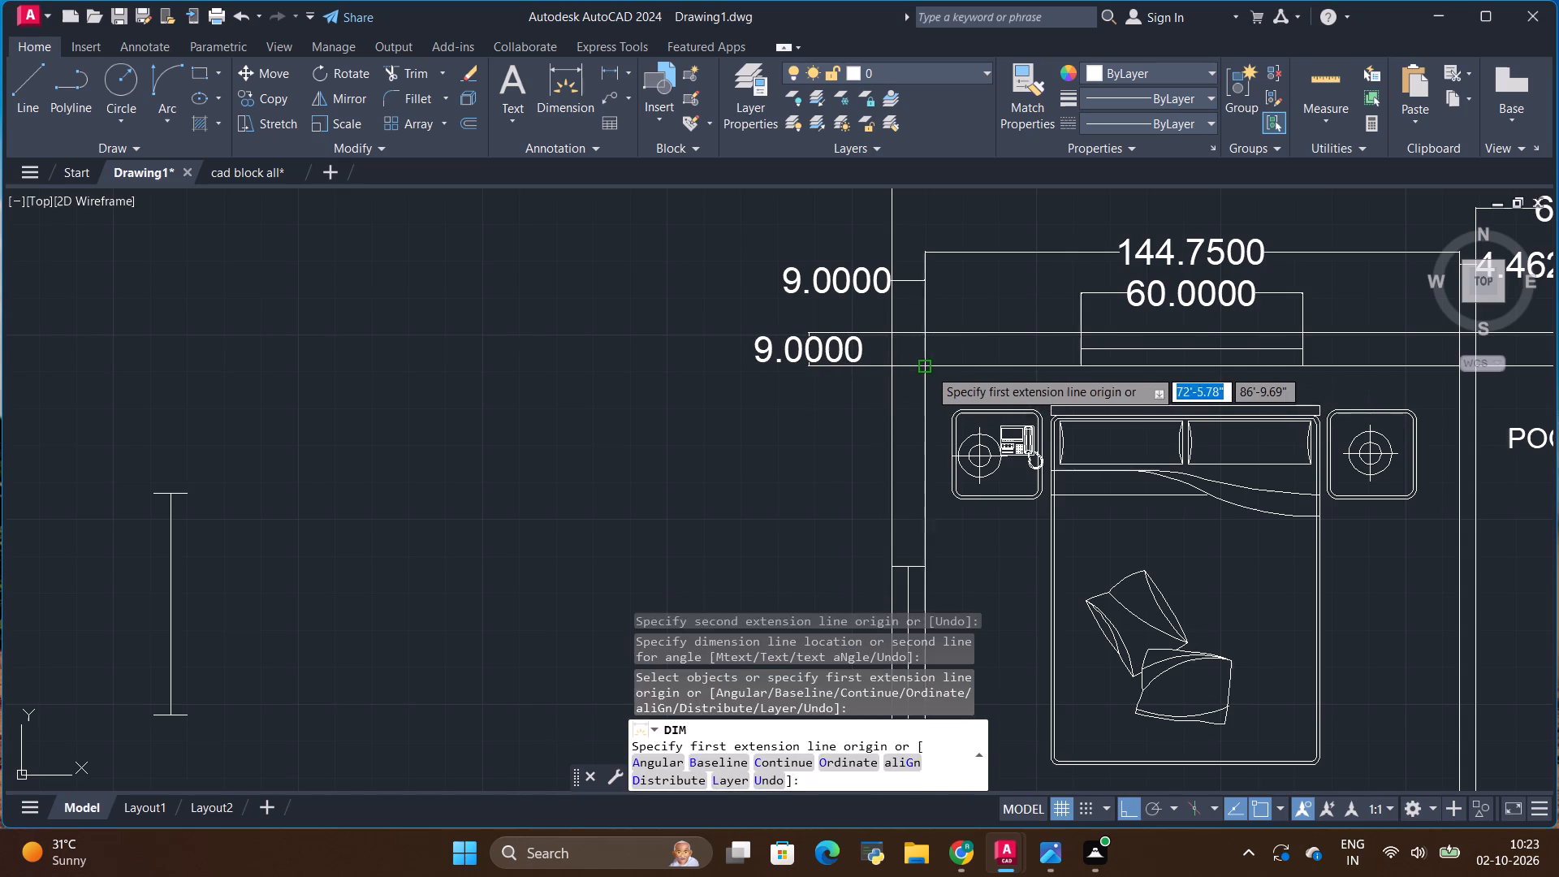
Dimension the bedroom's inside length between its top and bottom walls, placing the dimension line outside the left outer wall.
left_click(928, 367)
scroll(926, 361, "down", 2)
scroll(925, 462, "down", 1)
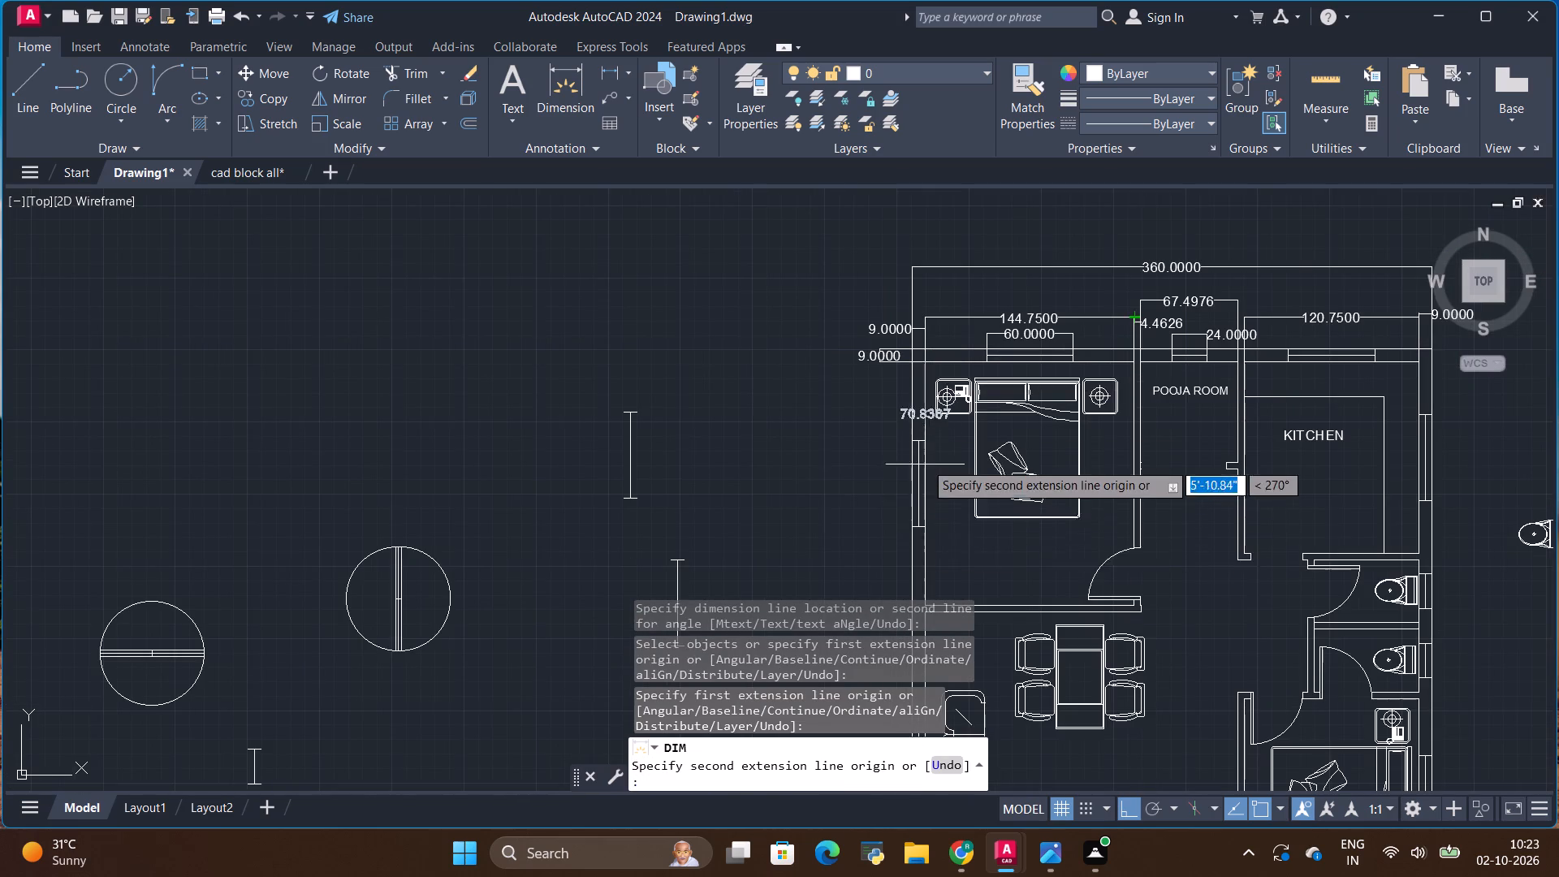
scroll(918, 555, "up", 2)
left_click(930, 547)
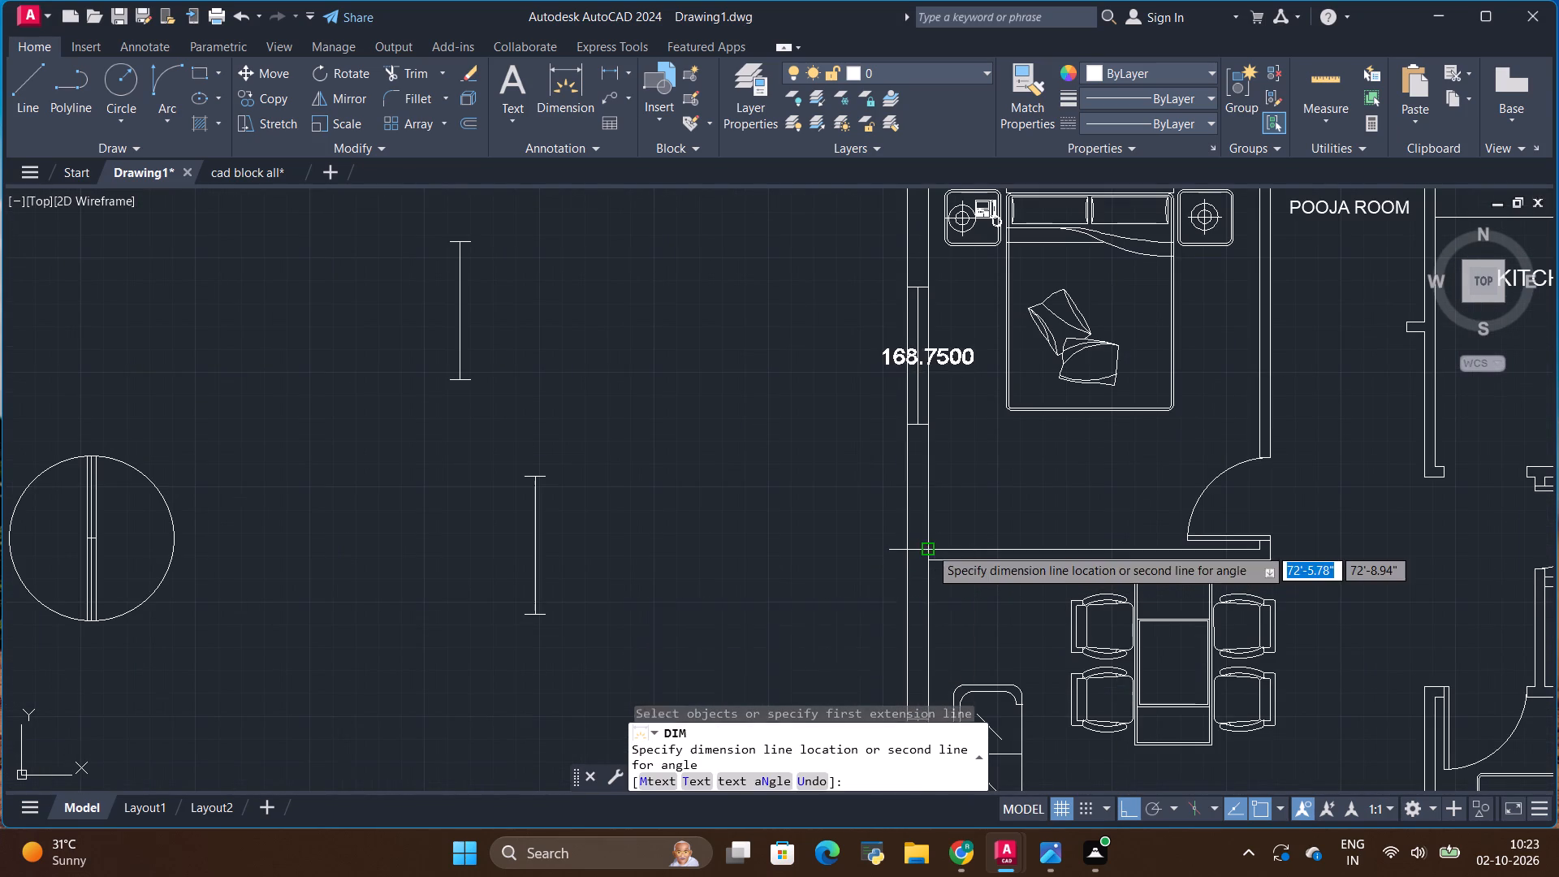
scroll(862, 548, "down", 1)
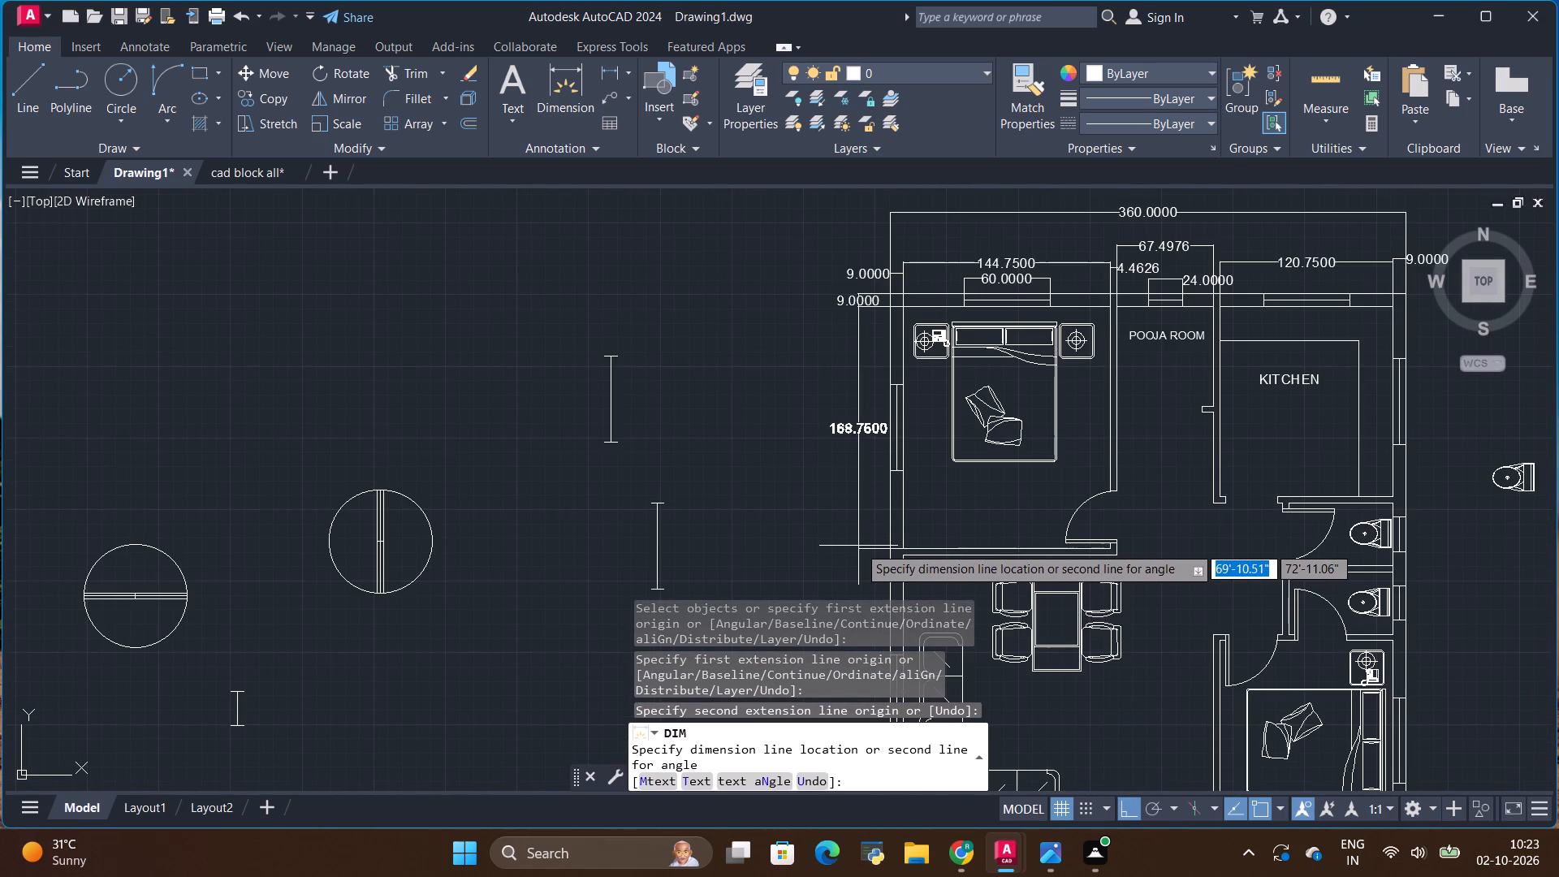
left_click(858, 546)
Dimension the thickness of the wall between the bedroom and the dining area, placing the dimension outside the left outer wall.
scroll(880, 507, "down", 2)
scroll(884, 534, "up", 5)
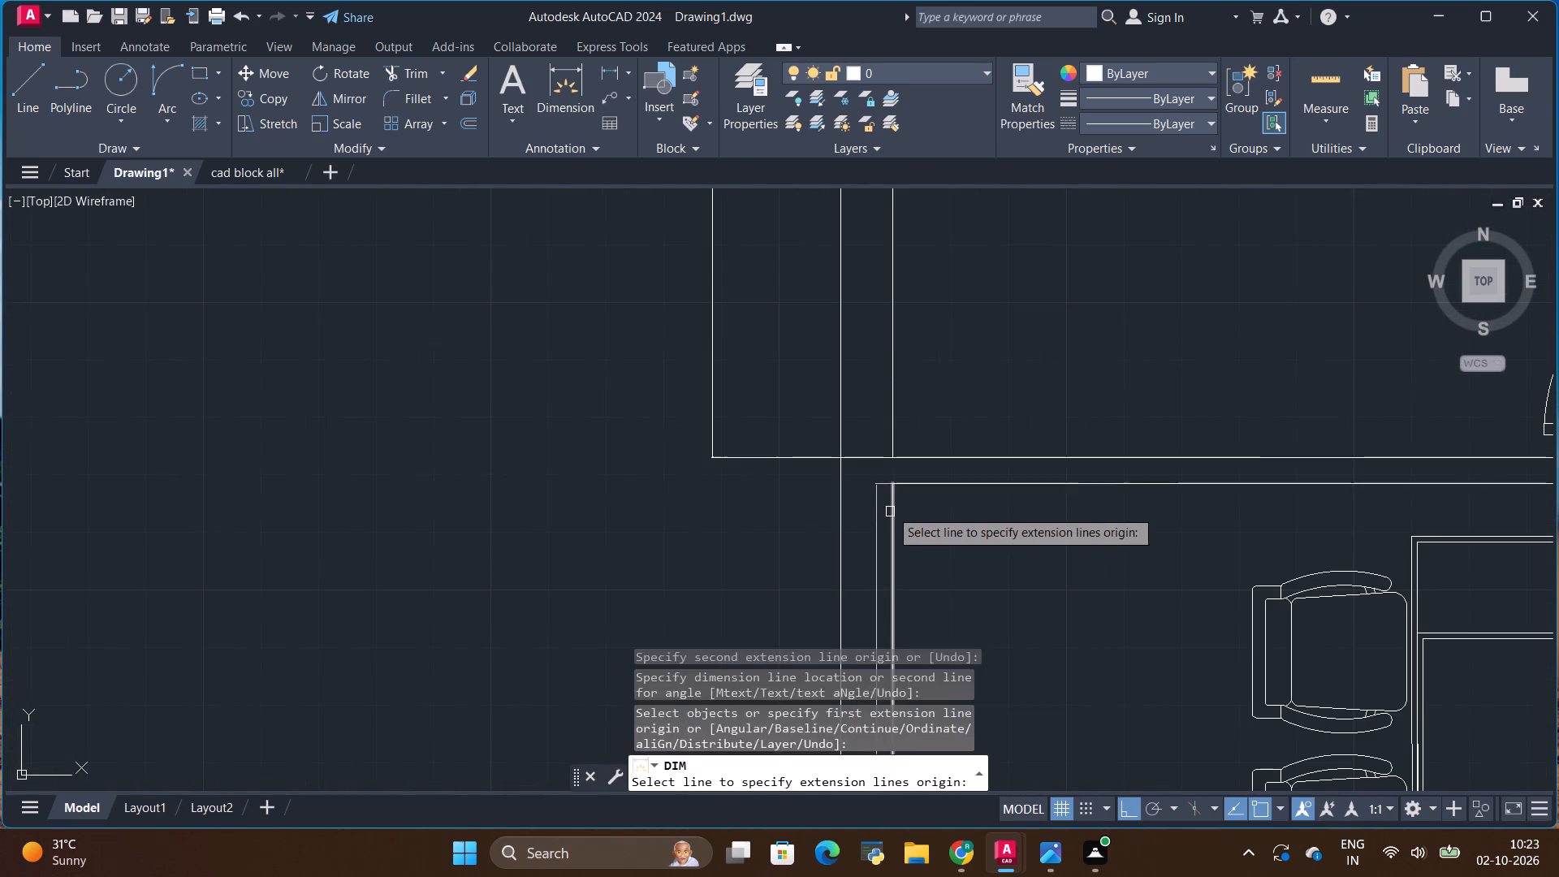
left_click(892, 456)
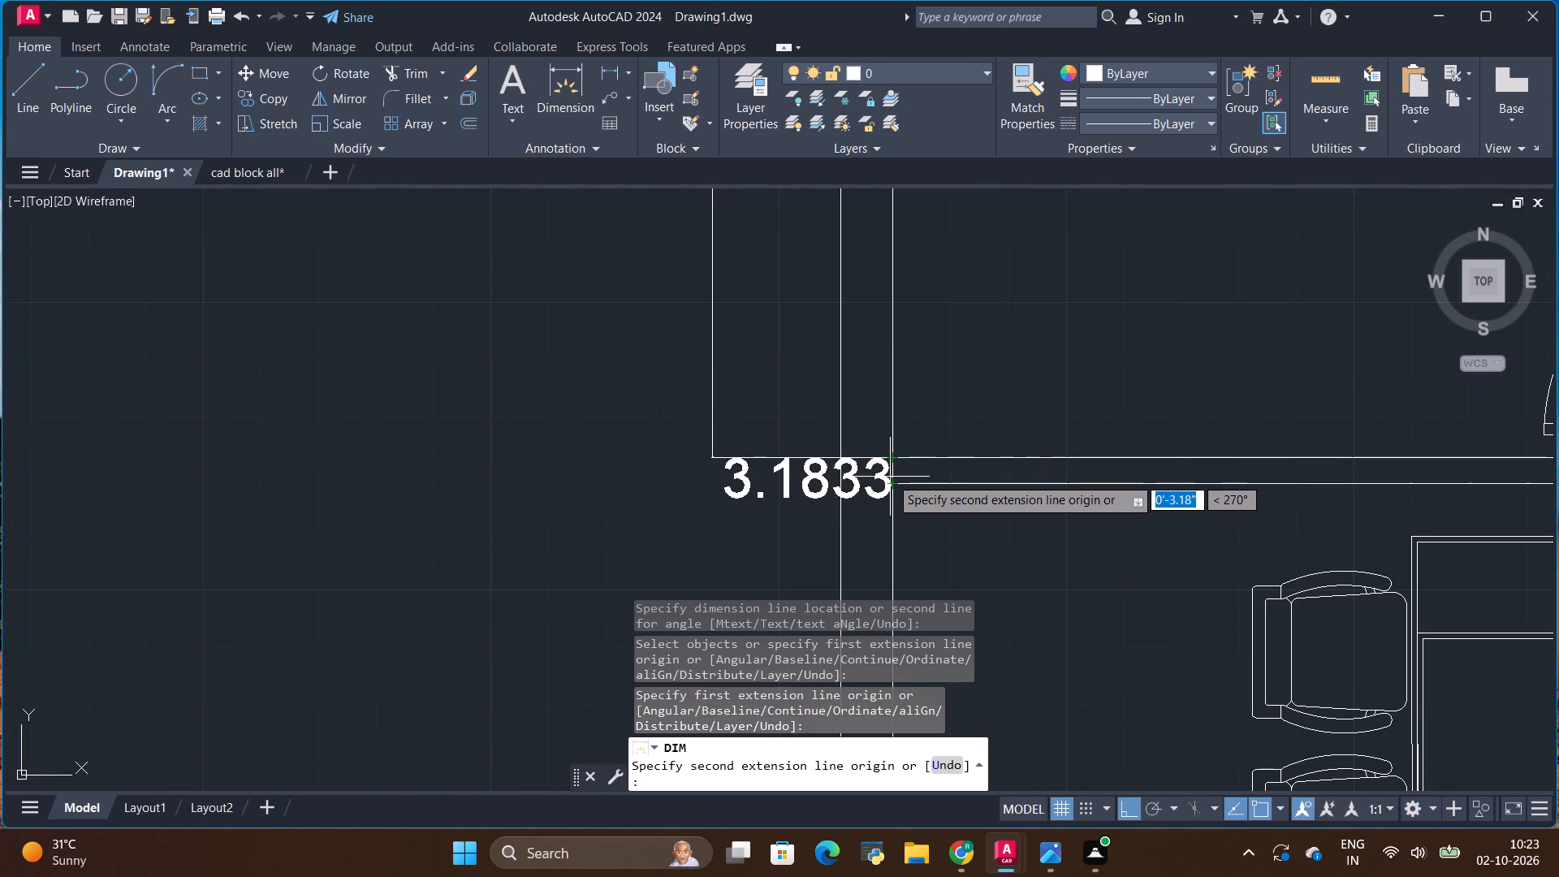
scroll(879, 489, "up", 2)
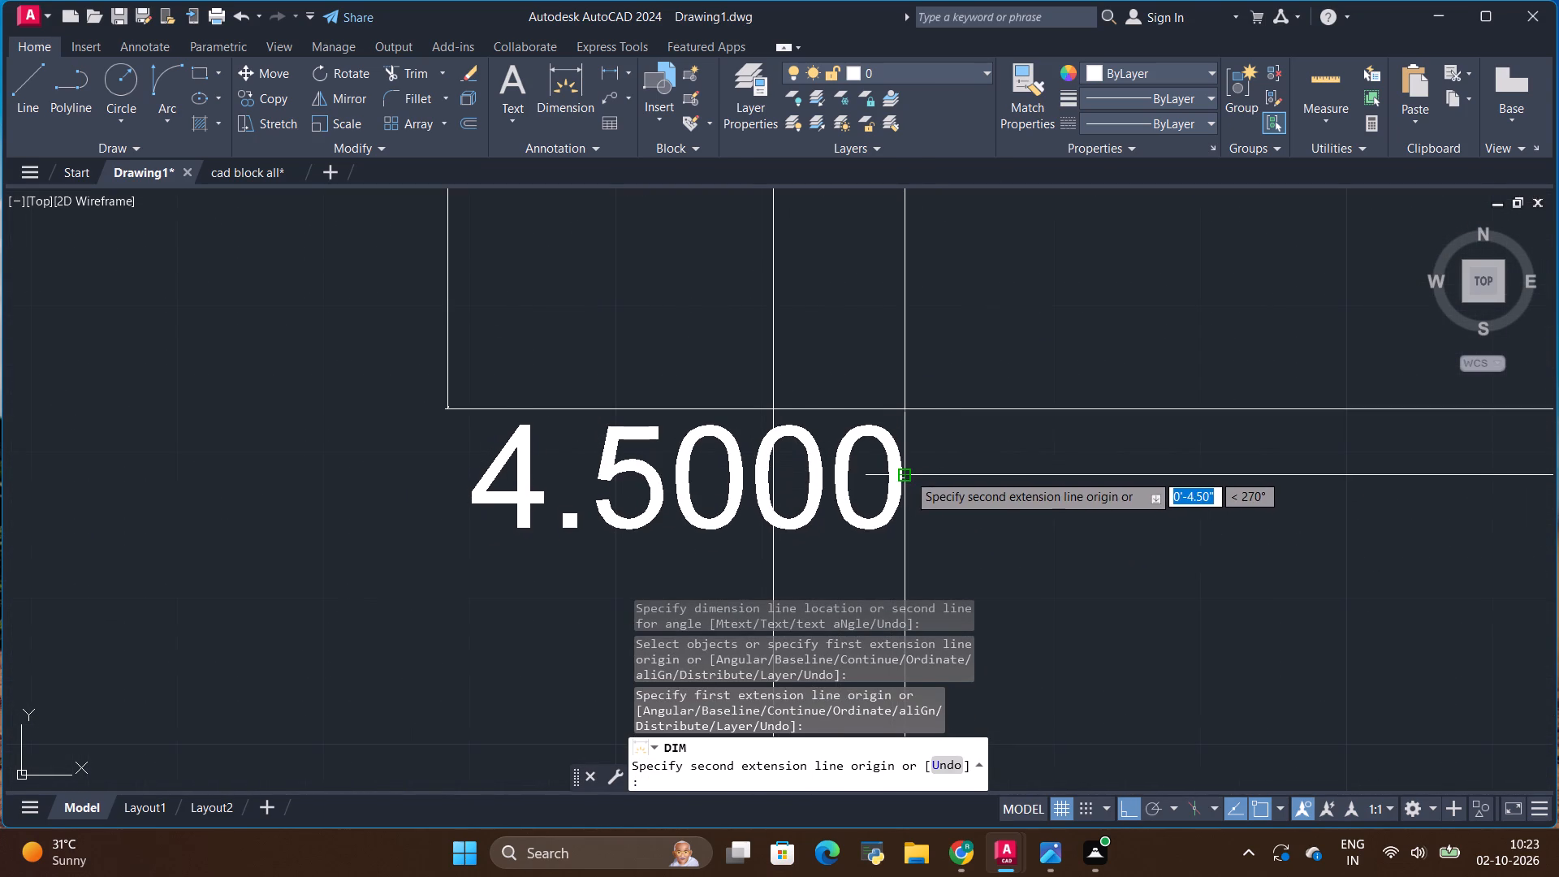
left_click(909, 475)
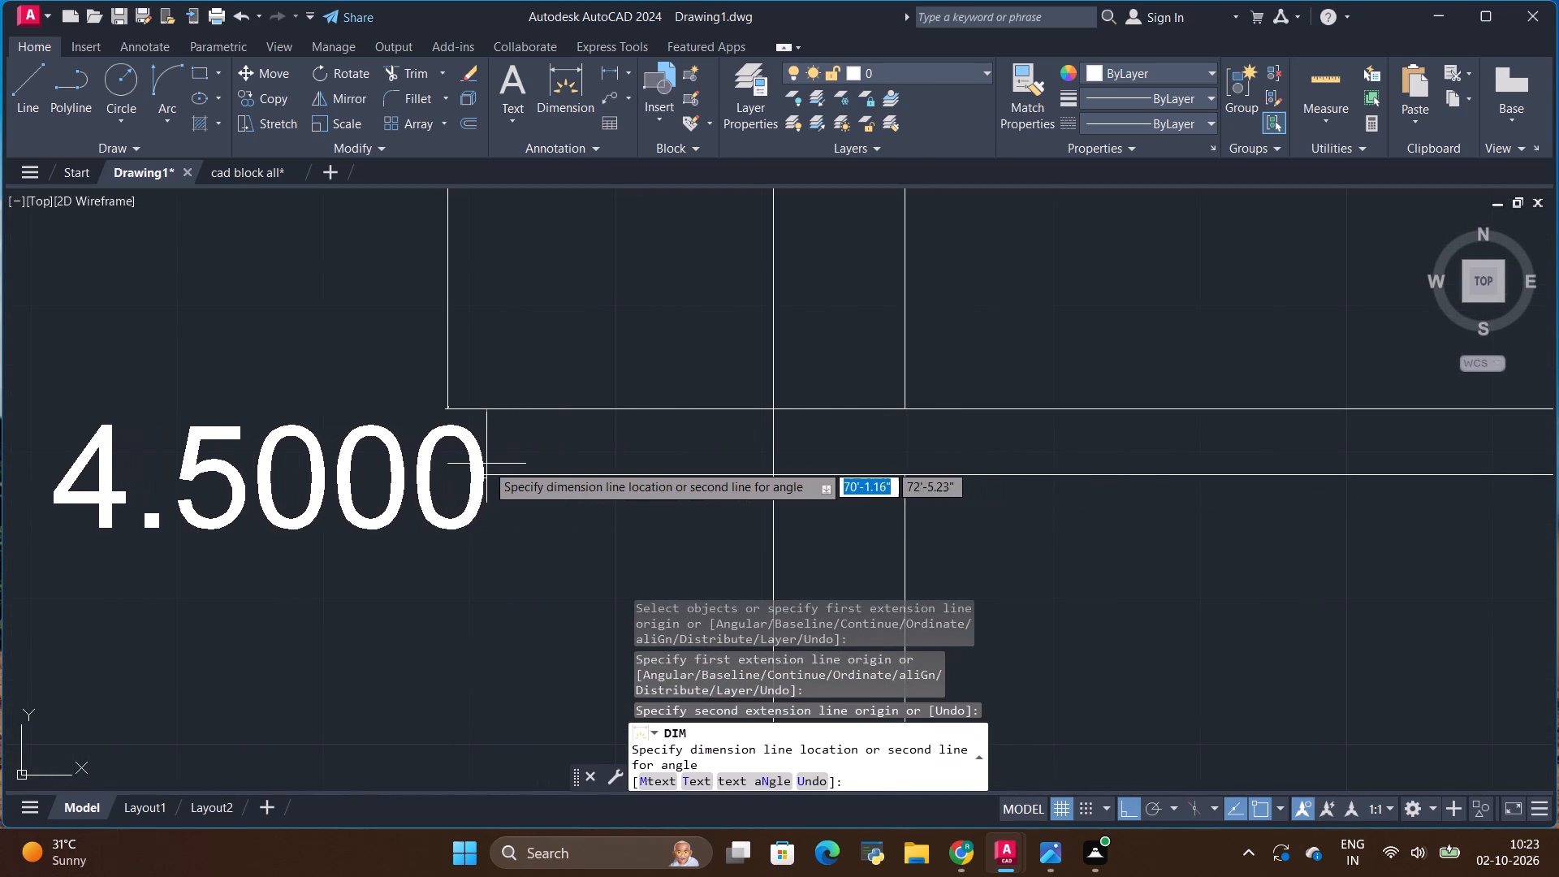
left_click(485, 464)
scroll(840, 436, "down", 2)
scroll(907, 422, "down", 2)
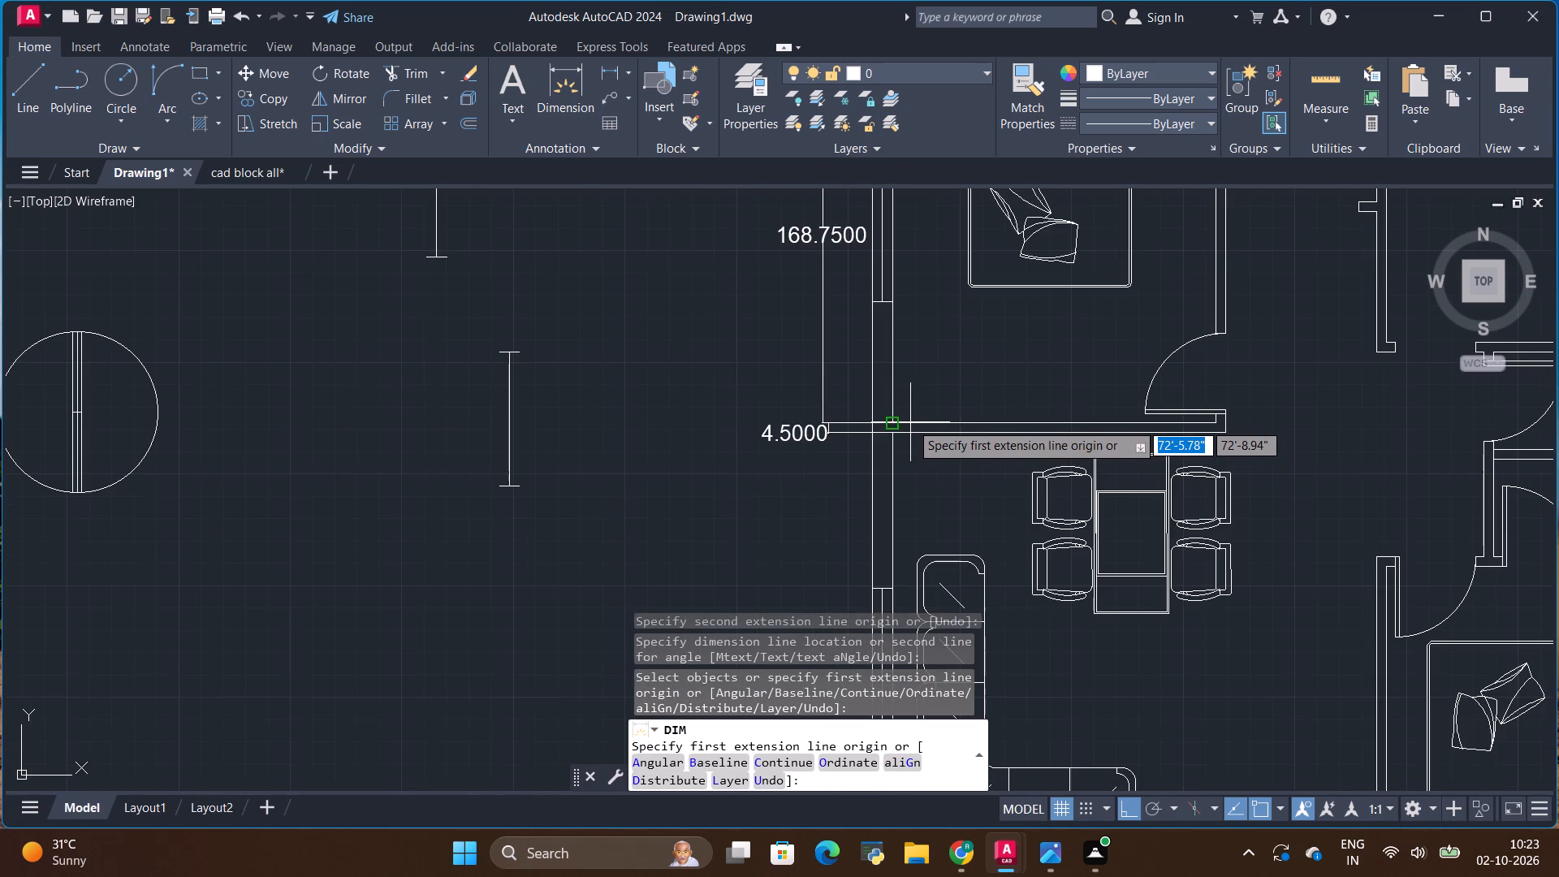
Dimension the living and dining area's inside length from the bedroom wall to the front wall, placing it outside the left outer wall.
scroll(895, 430, "up", 2)
left_click(881, 434)
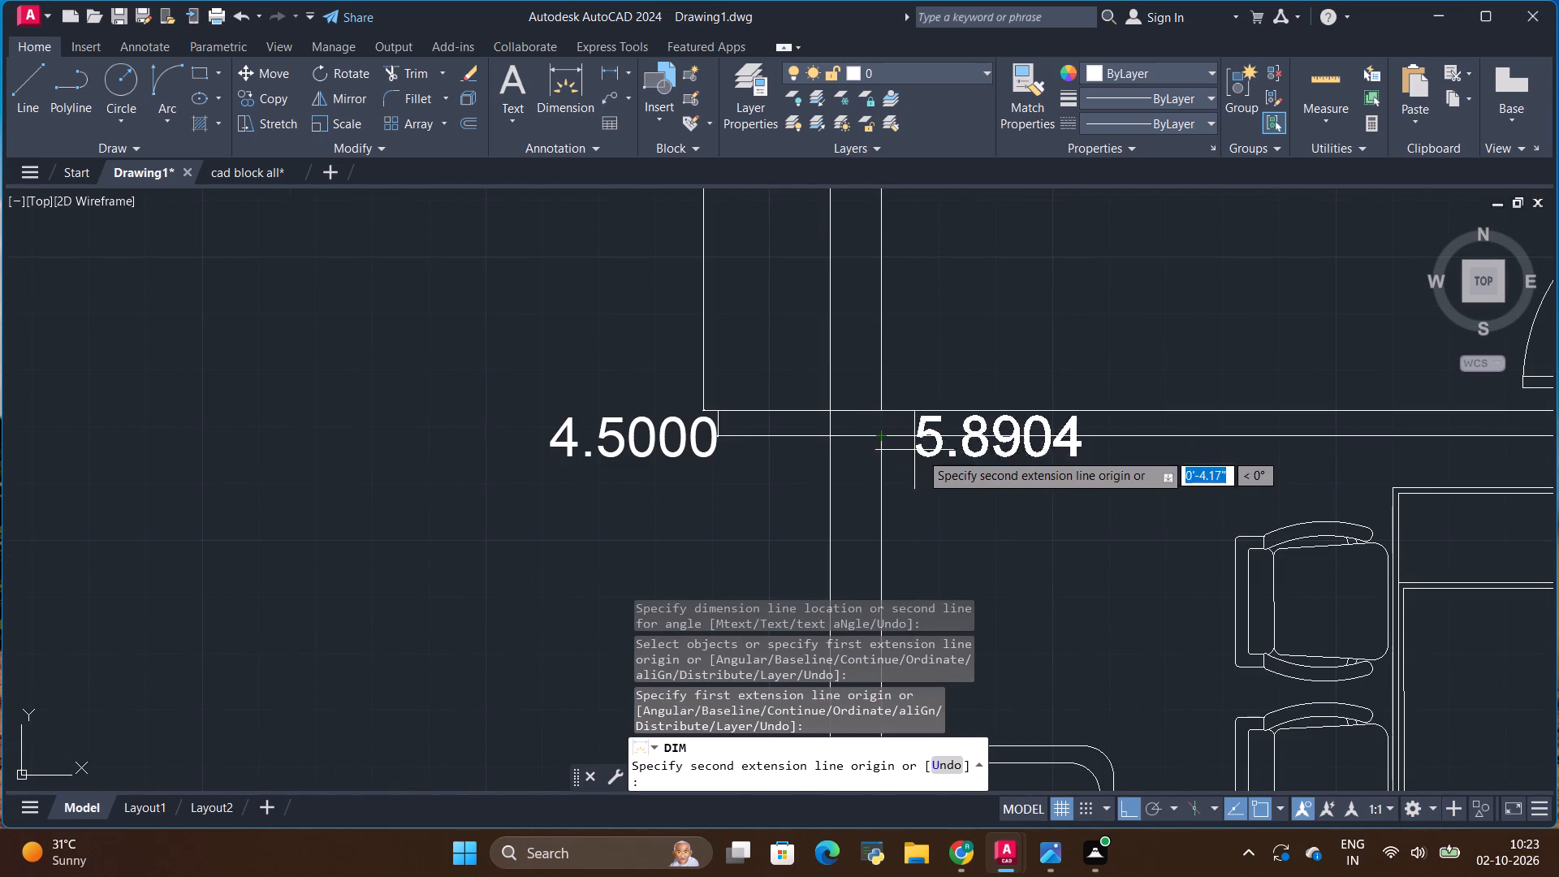
scroll(942, 434, "down", 4)
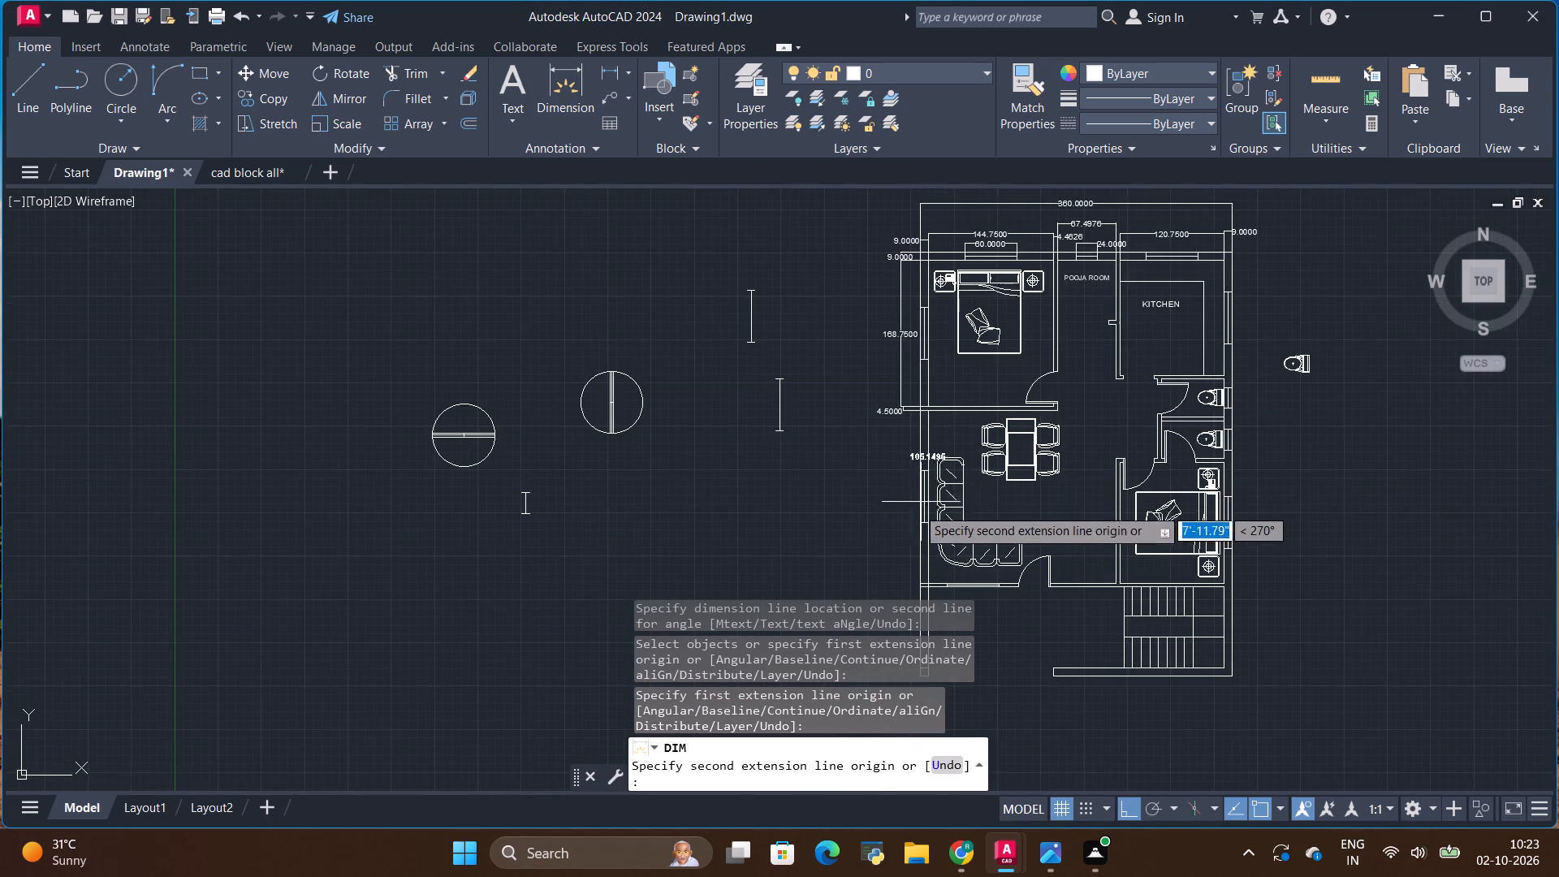
scroll(911, 533, "up", 2)
scroll(934, 440, "down", 2)
scroll(941, 490, "up", 3)
scroll(941, 452, "down", 2)
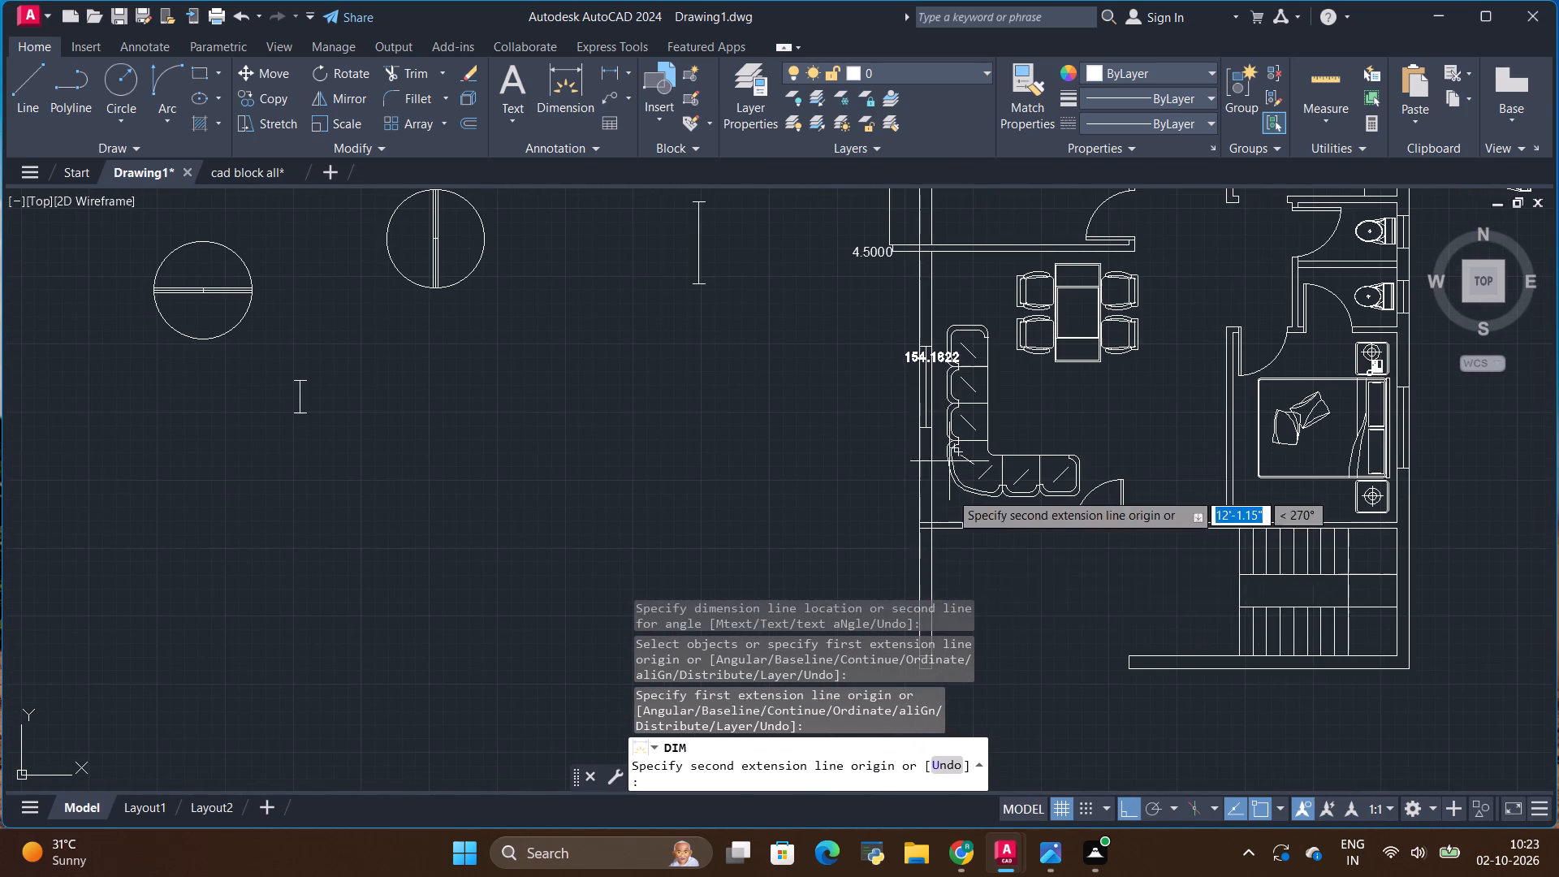
scroll(935, 604, "up", 3)
scroll(953, 529, "up", 2)
scroll(881, 520, "up", 1)
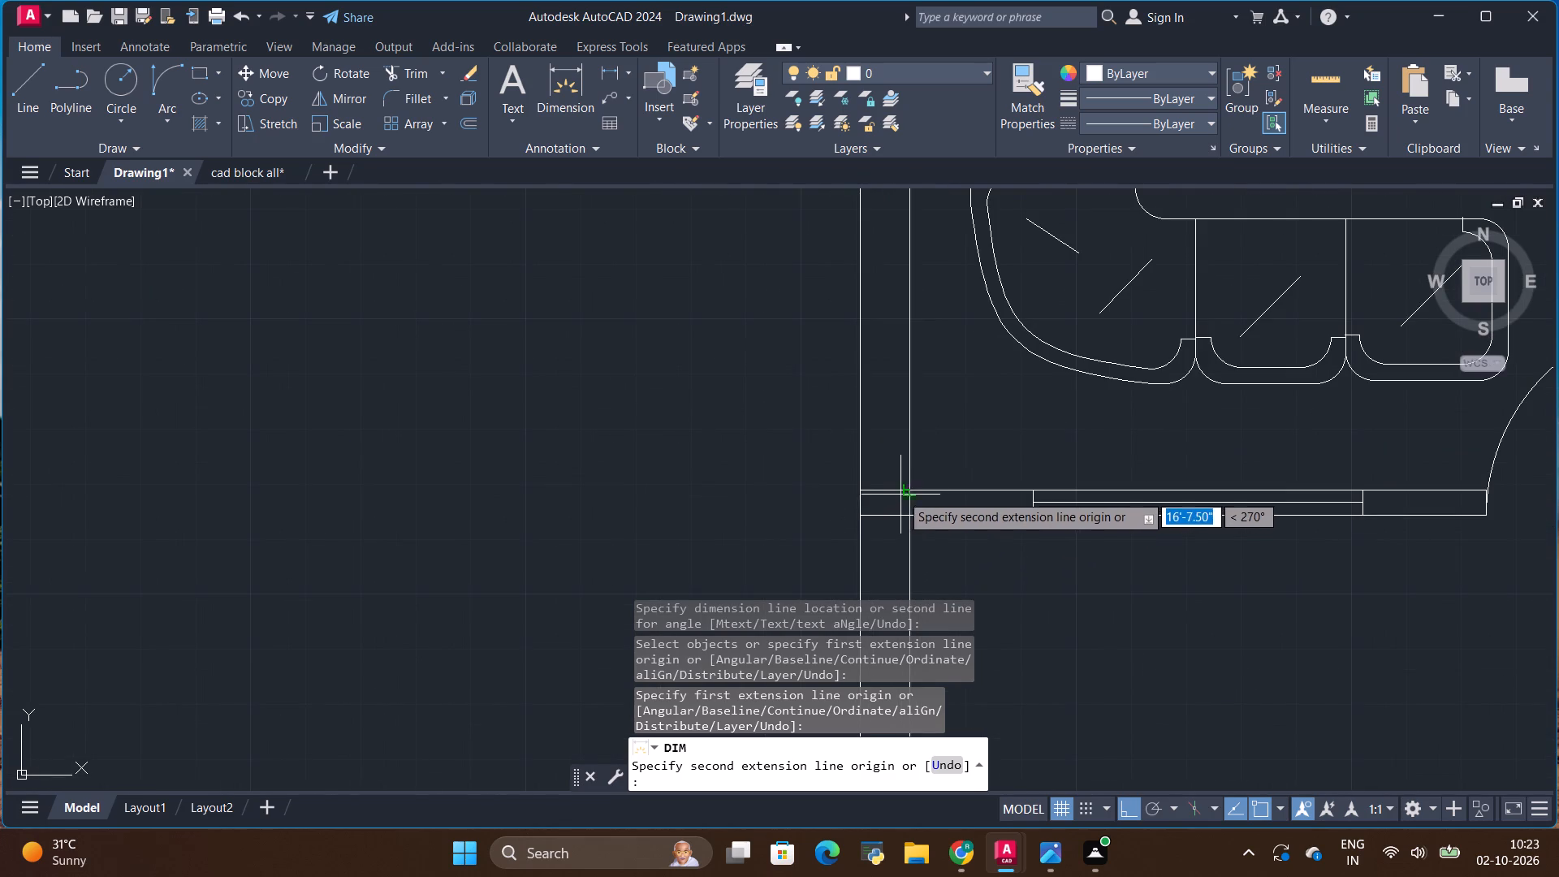
left_click(906, 491)
scroll(698, 493, "down", 3)
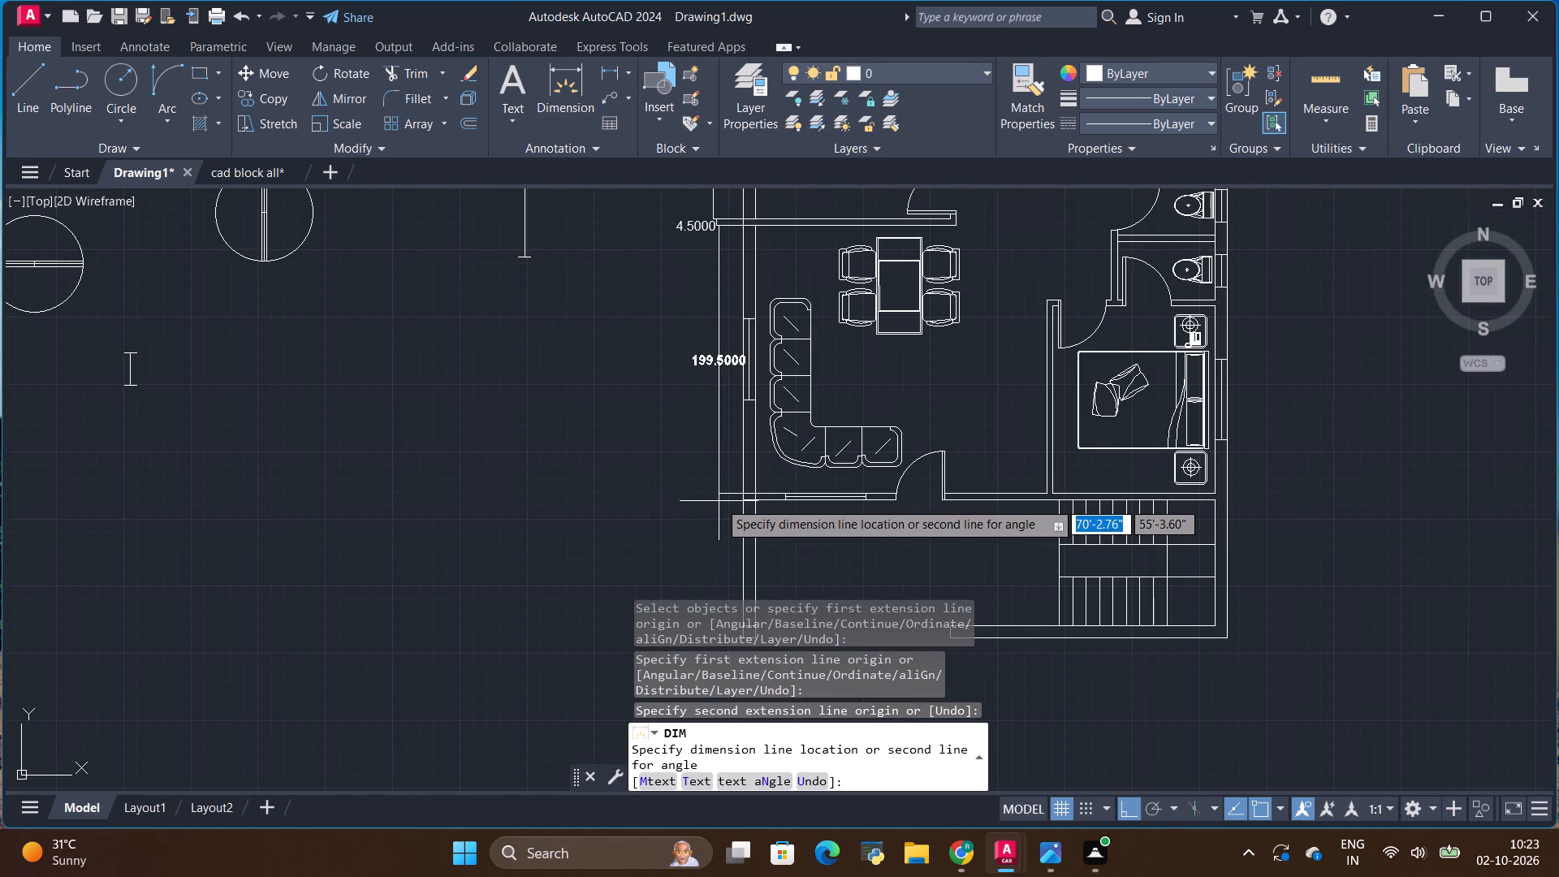
left_click(710, 501)
Dimension the thickness of the living area's bottom wall, placing the dimension outside the left outer wall.
scroll(807, 479, "down", 1)
scroll(757, 494, "up", 2)
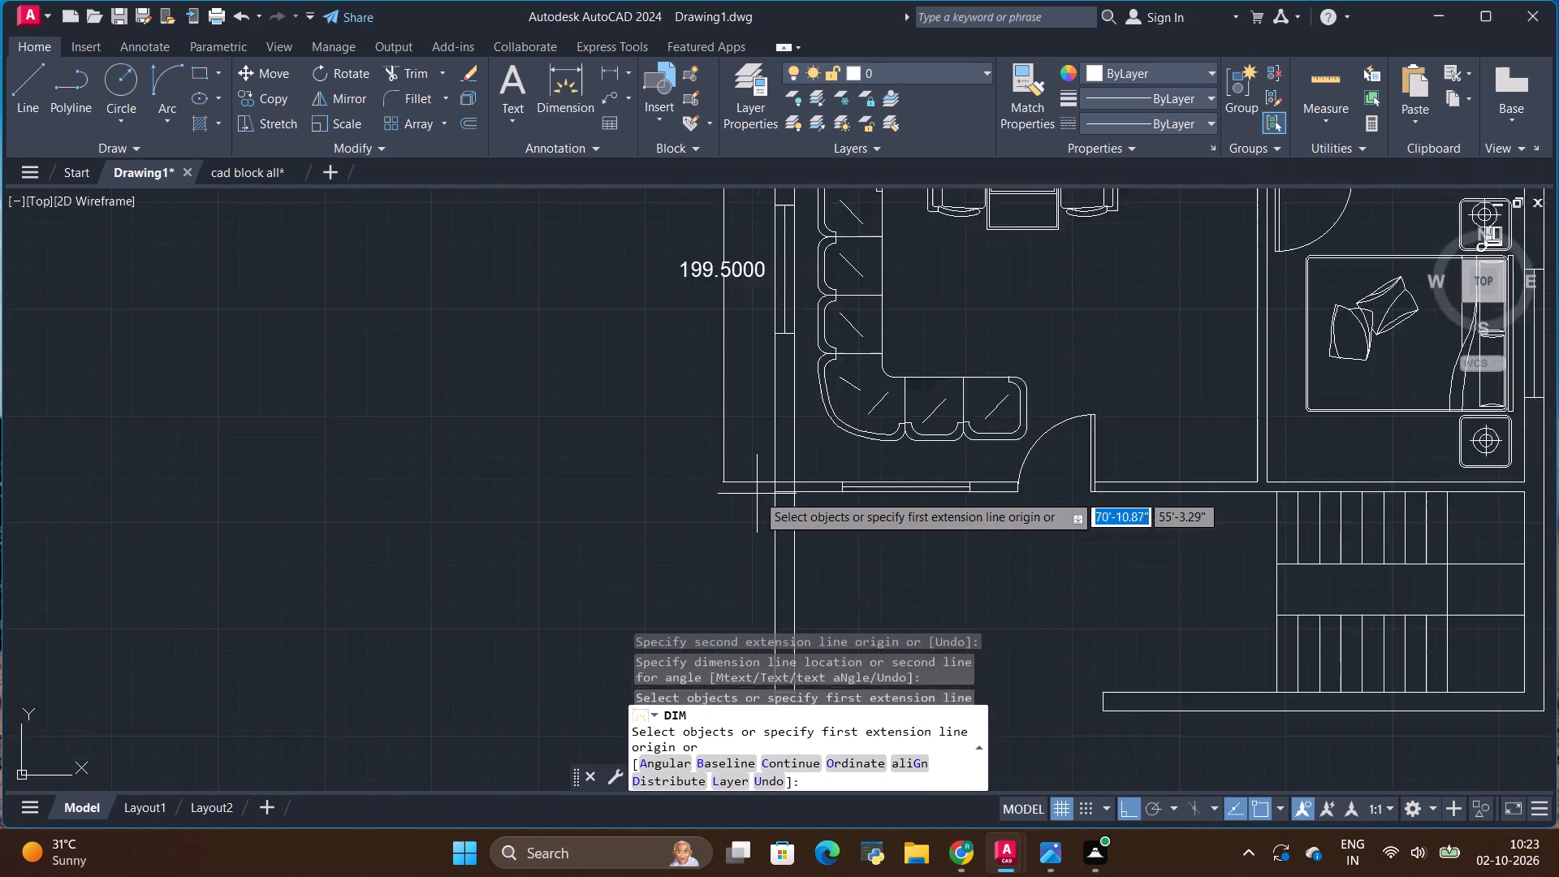
scroll(757, 494, "up", 3)
left_click(806, 468)
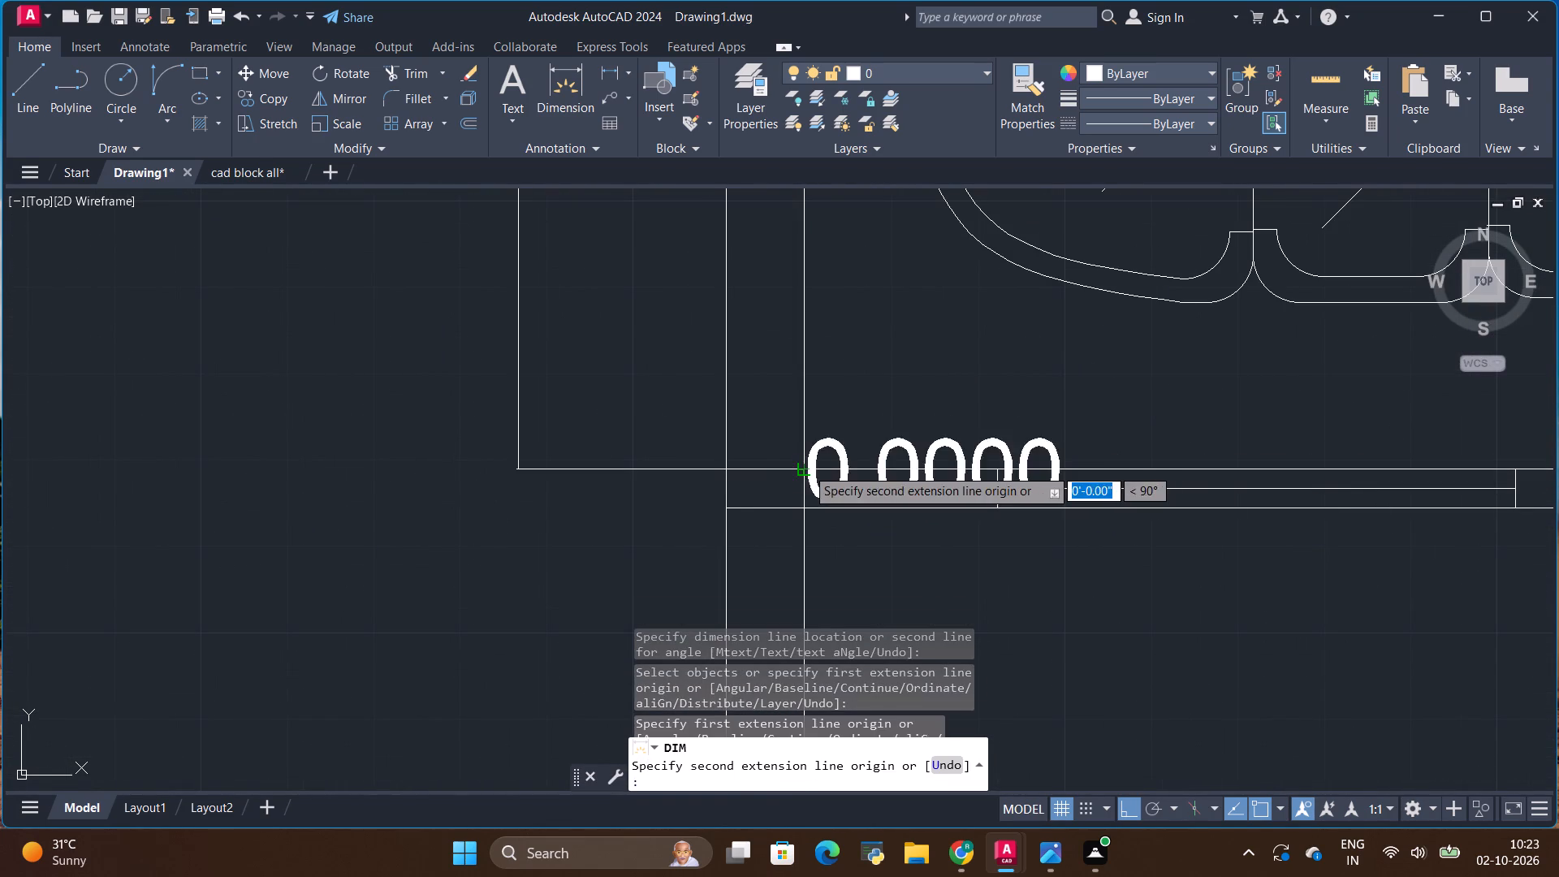
left_click(807, 508)
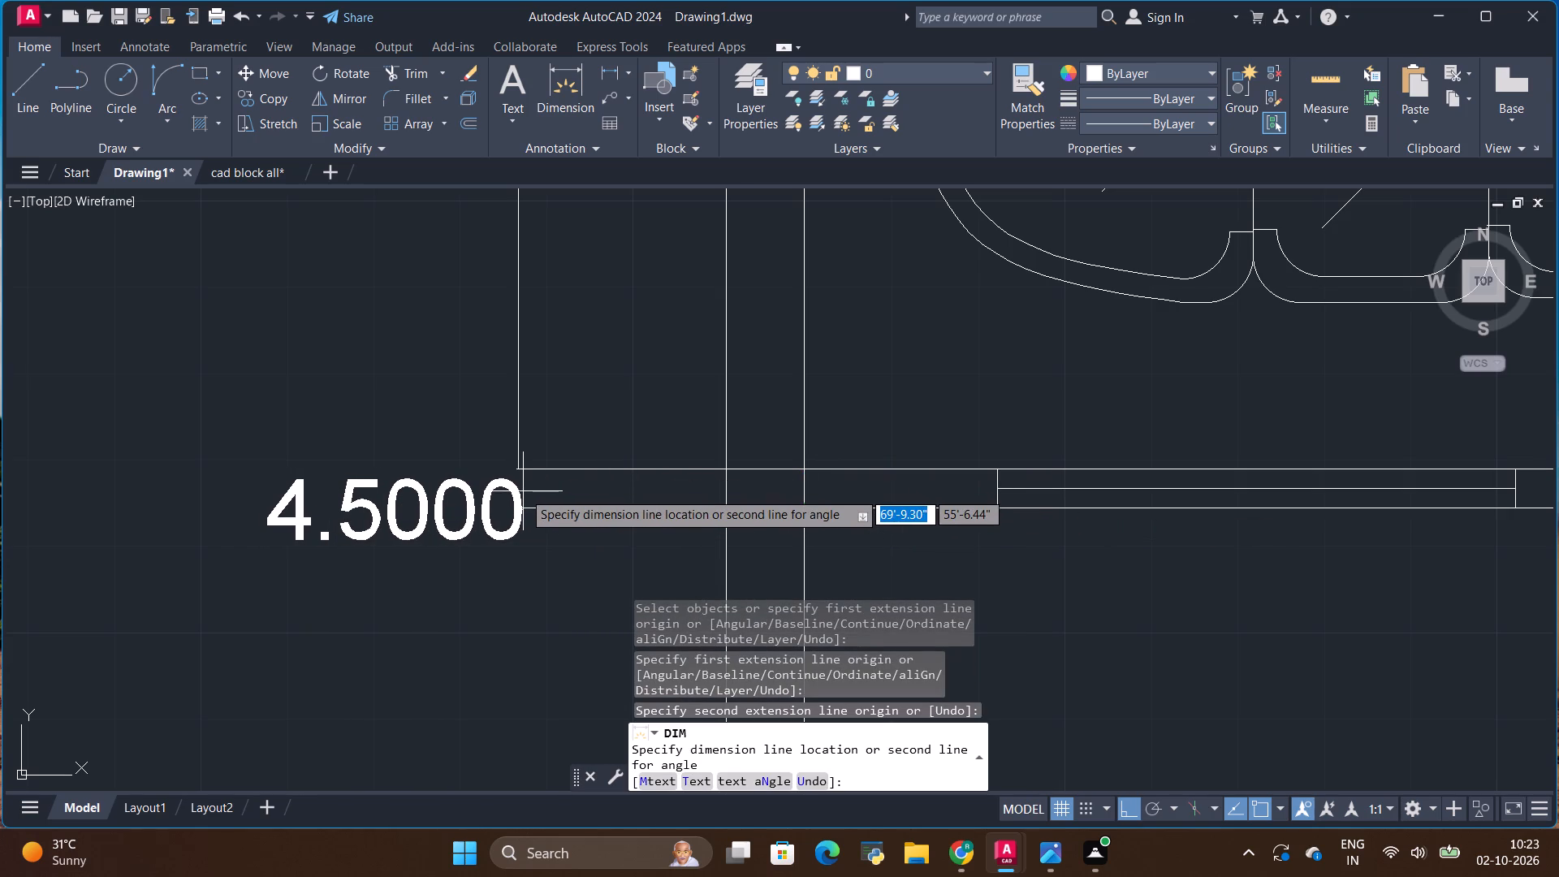
left_click(522, 491)
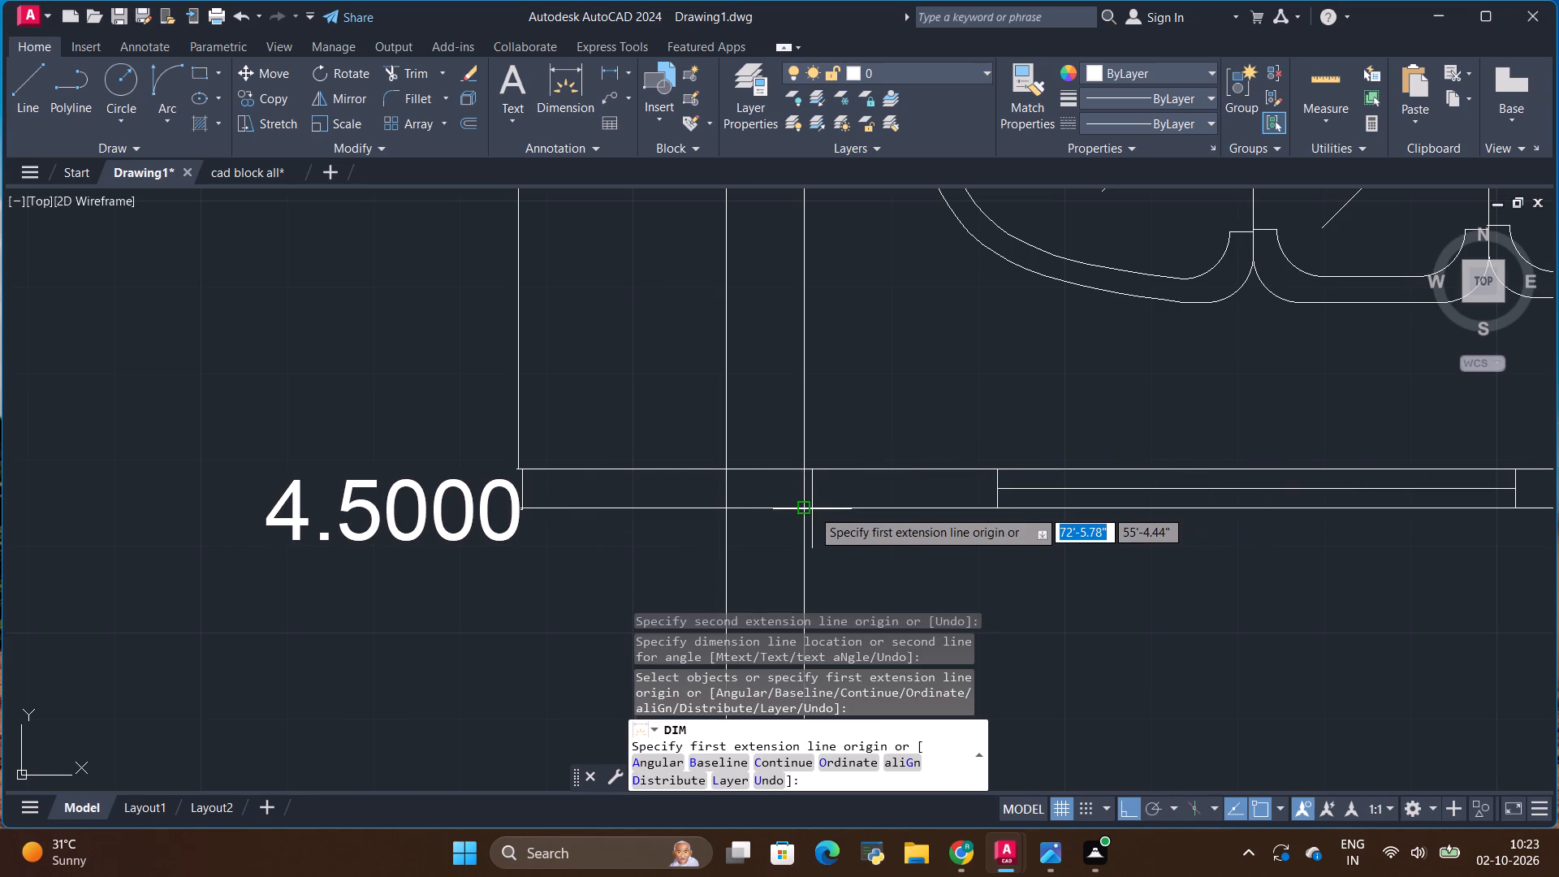
Dimension the length from the living area's bottom wall to the left outer wall's lower end, in line with the other left dimensions.
left_click(801, 509)
scroll(823, 467, "down", 5)
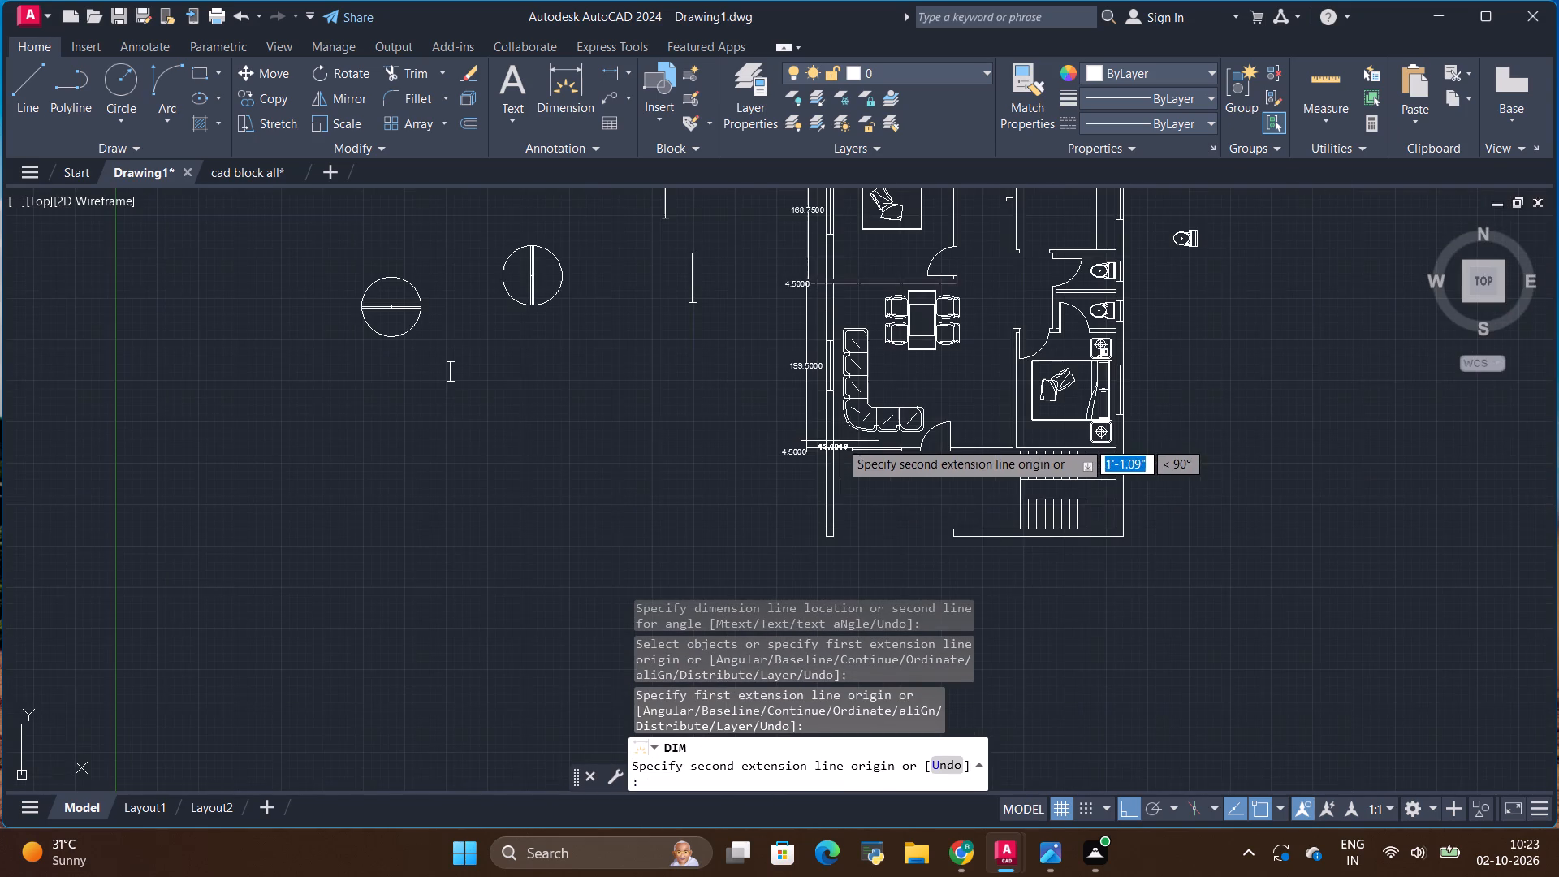
scroll(810, 528, "up", 3)
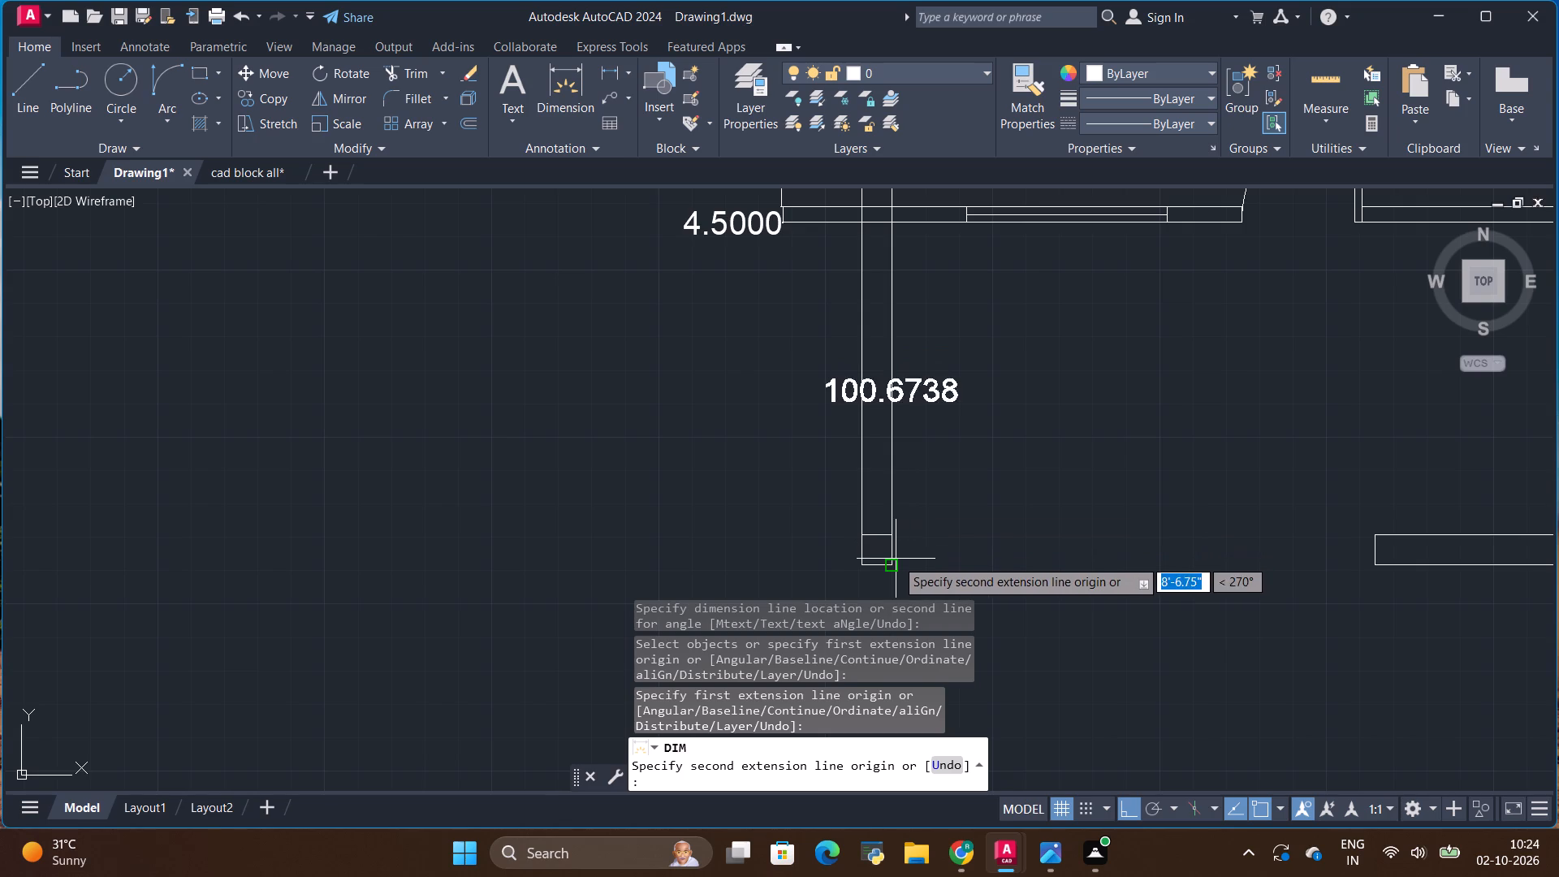
left_click(893, 560)
left_click(785, 553)
Dimension the overall length of the house from its top outer edge to its bottom edge, outside all the other left dimensions.
scroll(710, 518, "down", 1)
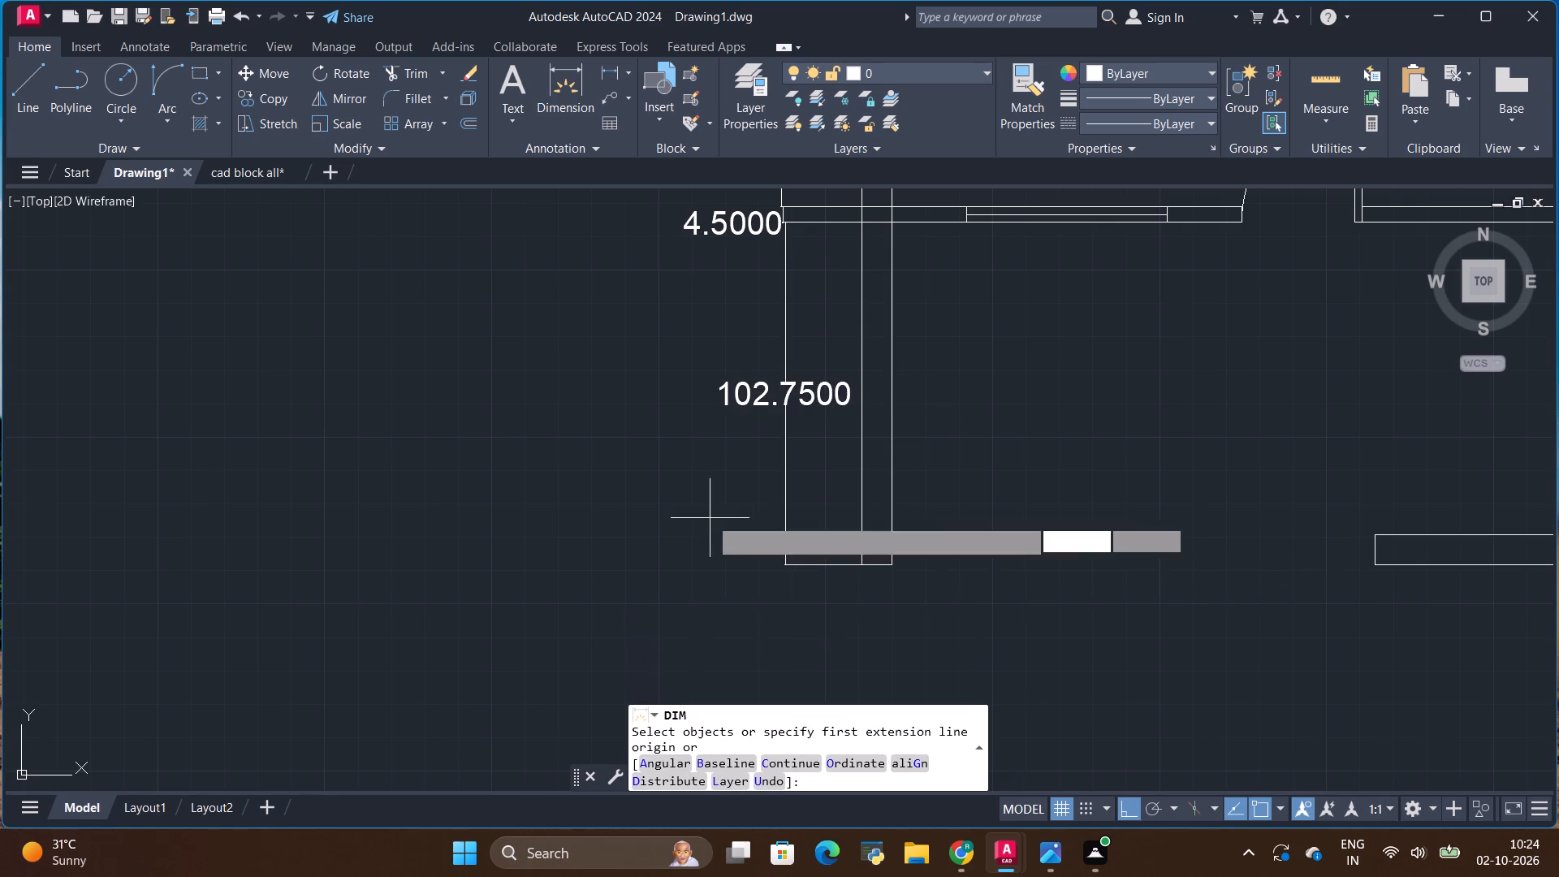
scroll(710, 518, "down", 2)
scroll(815, 467, "down", 2)
scroll(832, 296, "up", 2)
scroll(917, 282, "down", 1)
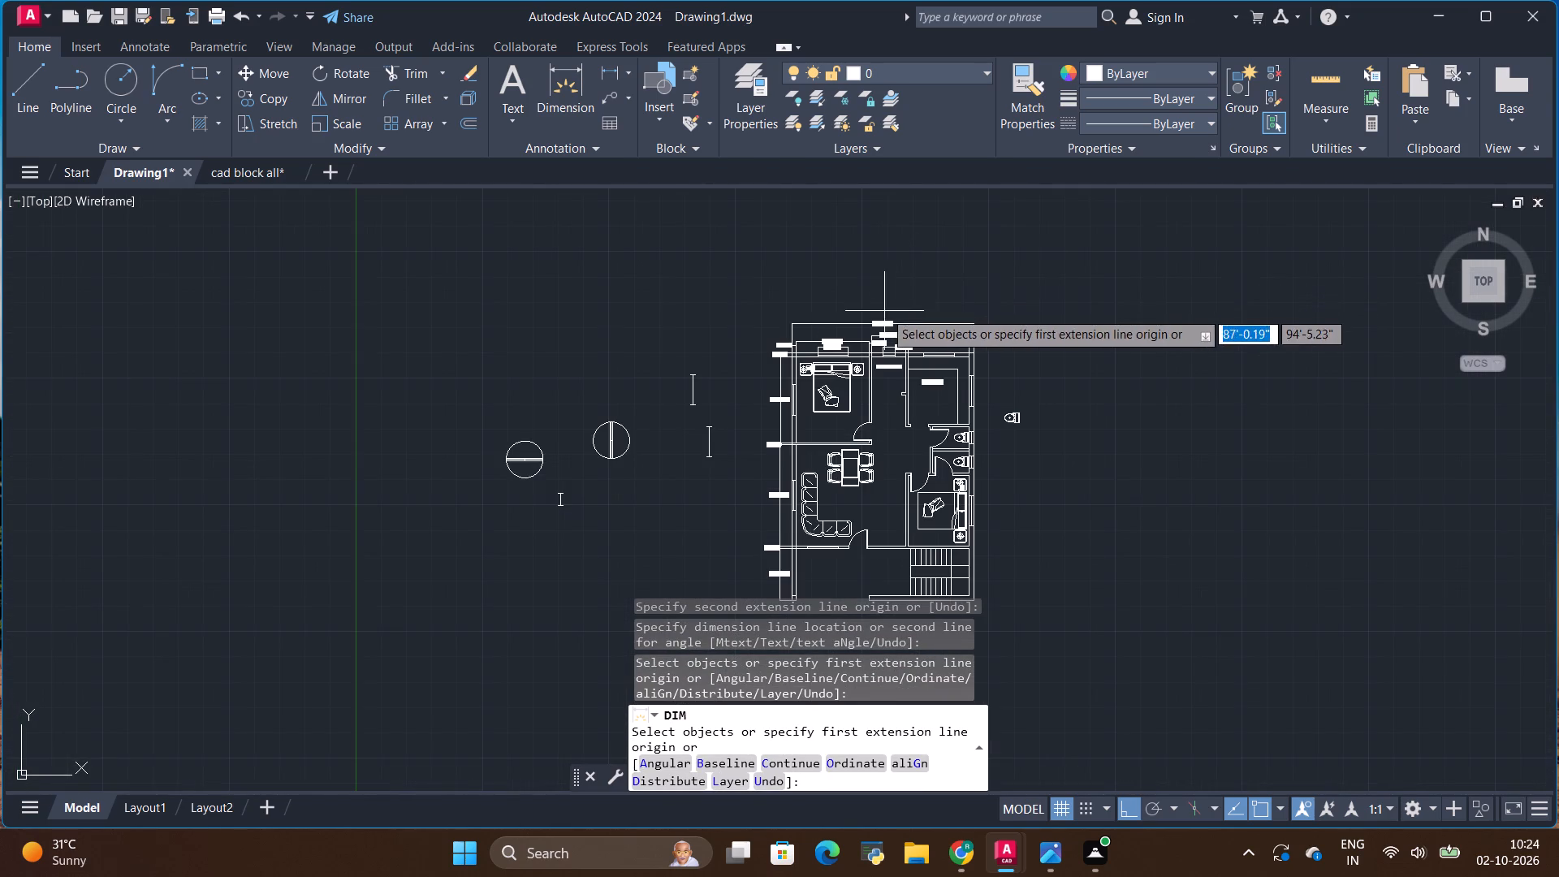
scroll(927, 279, "down", 1)
scroll(831, 321, "up", 4)
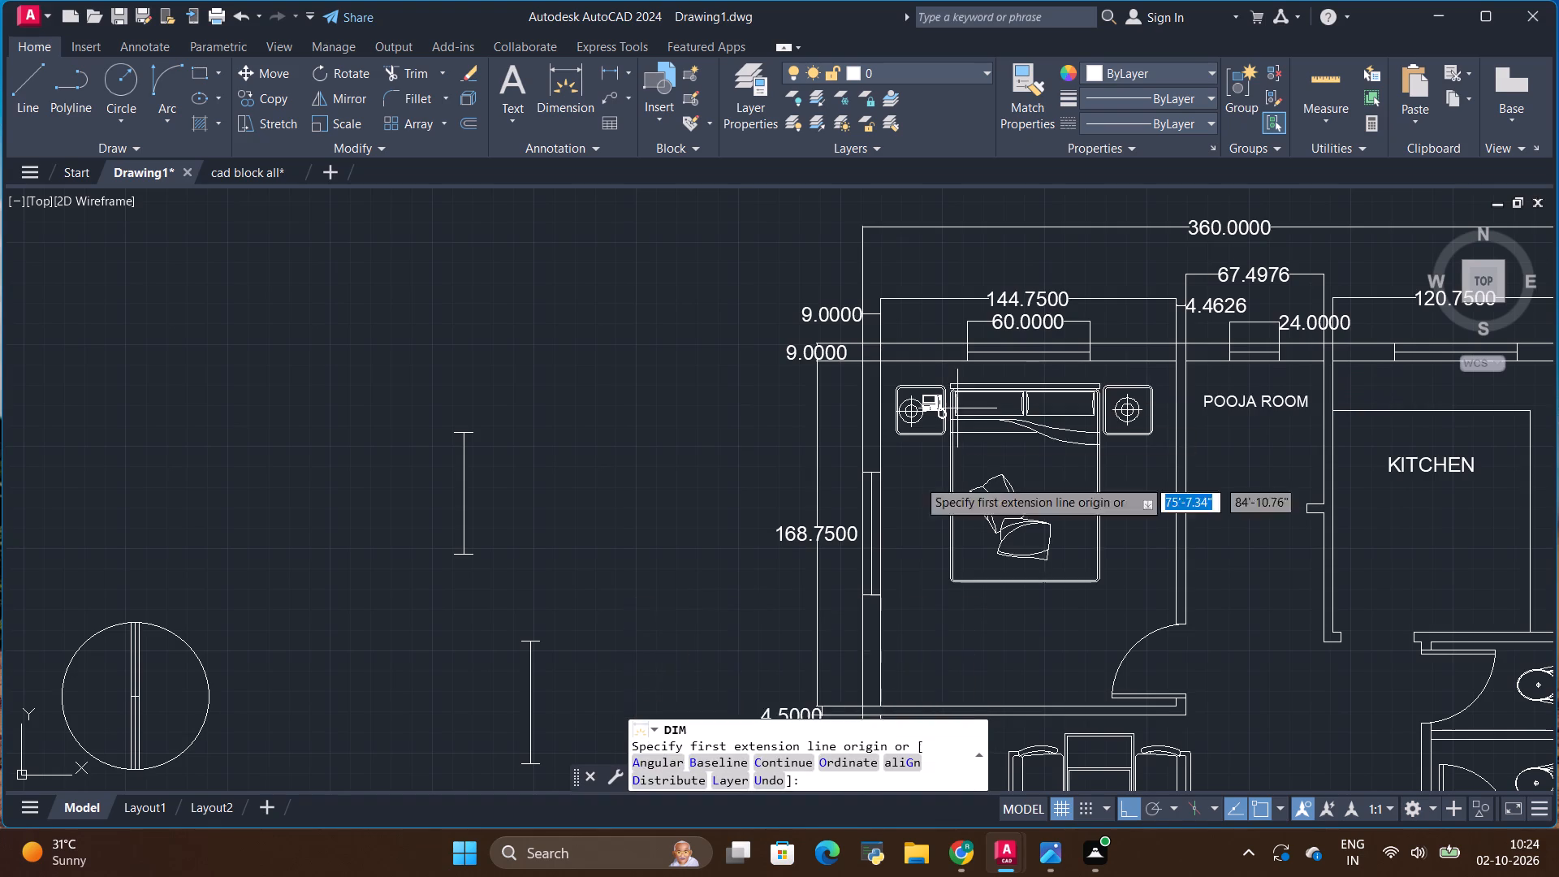
scroll(875, 367, "up", 3)
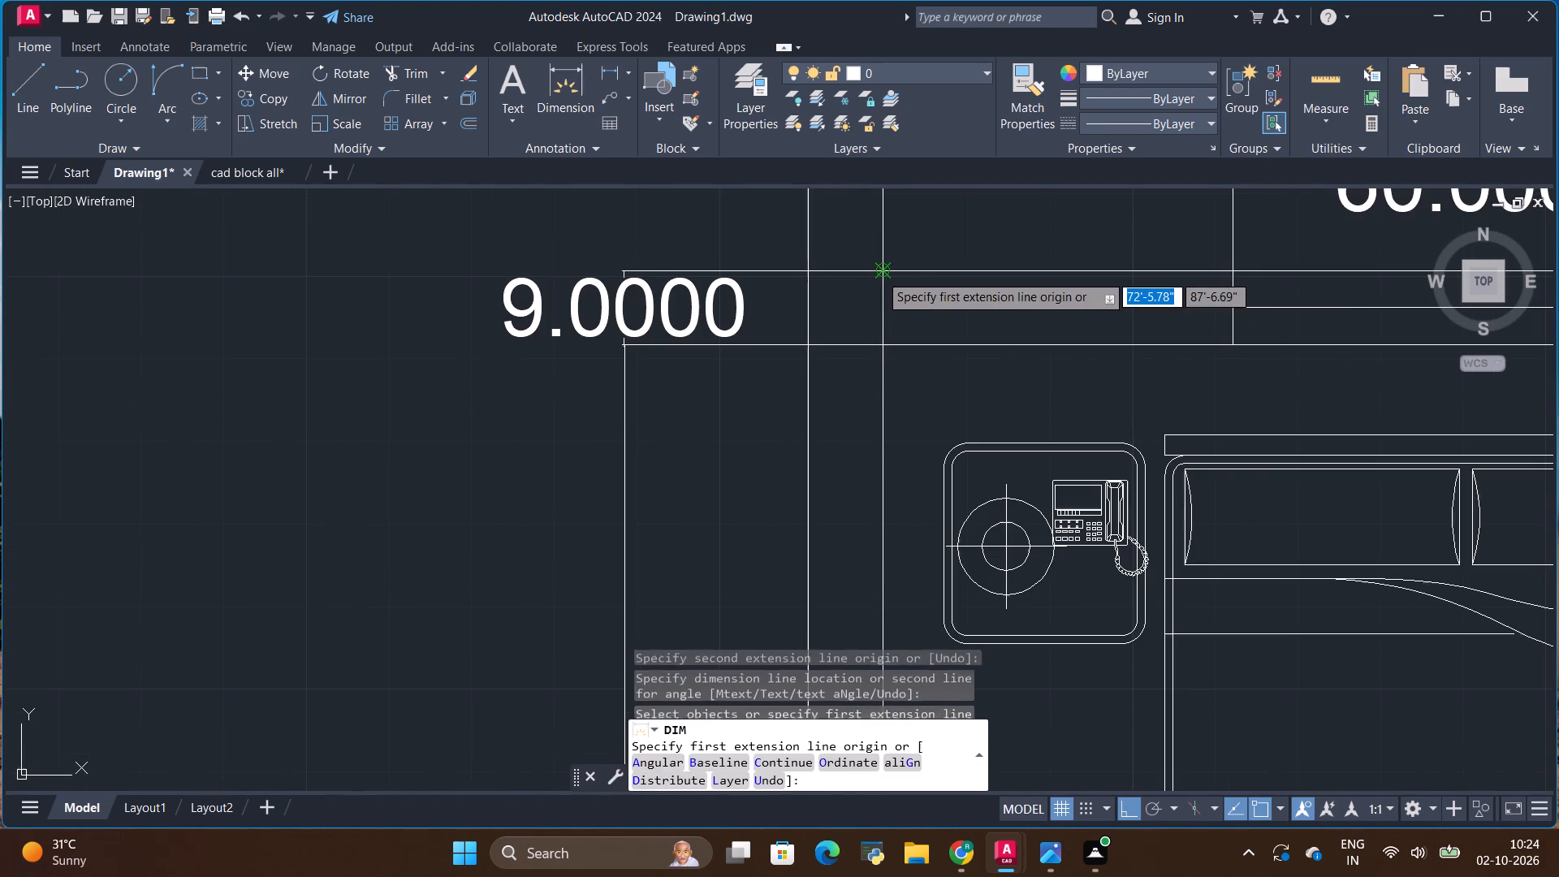
left_click(883, 272)
scroll(874, 421, "down", 4)
scroll(900, 360, "down", 4)
scroll(886, 490, "up", 3)
scroll(946, 439, "up", 2)
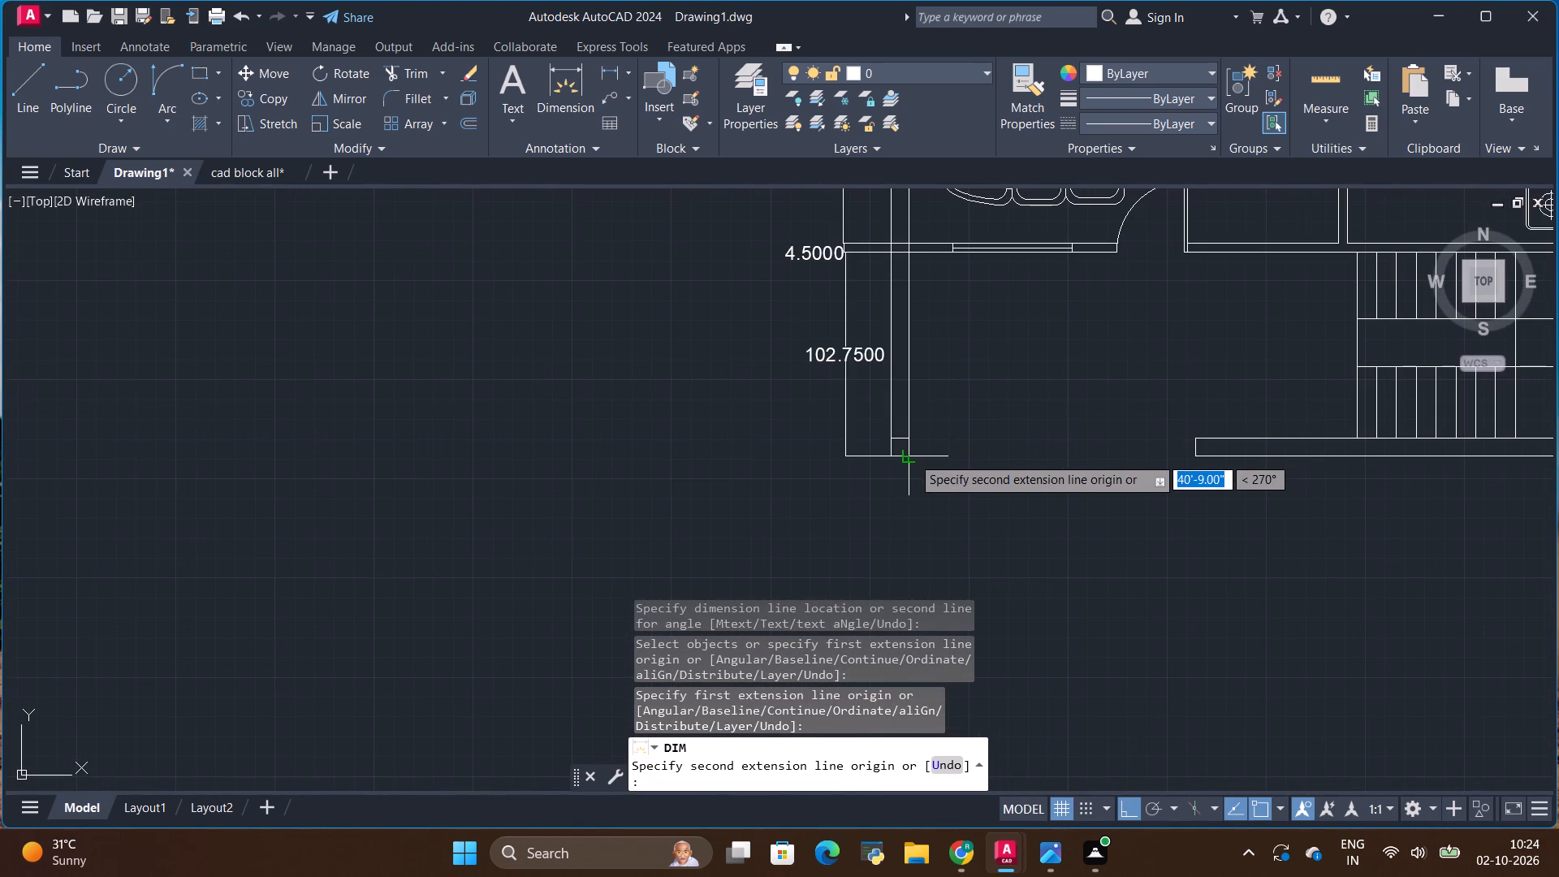
left_click(911, 456)
scroll(775, 467, "down", 2)
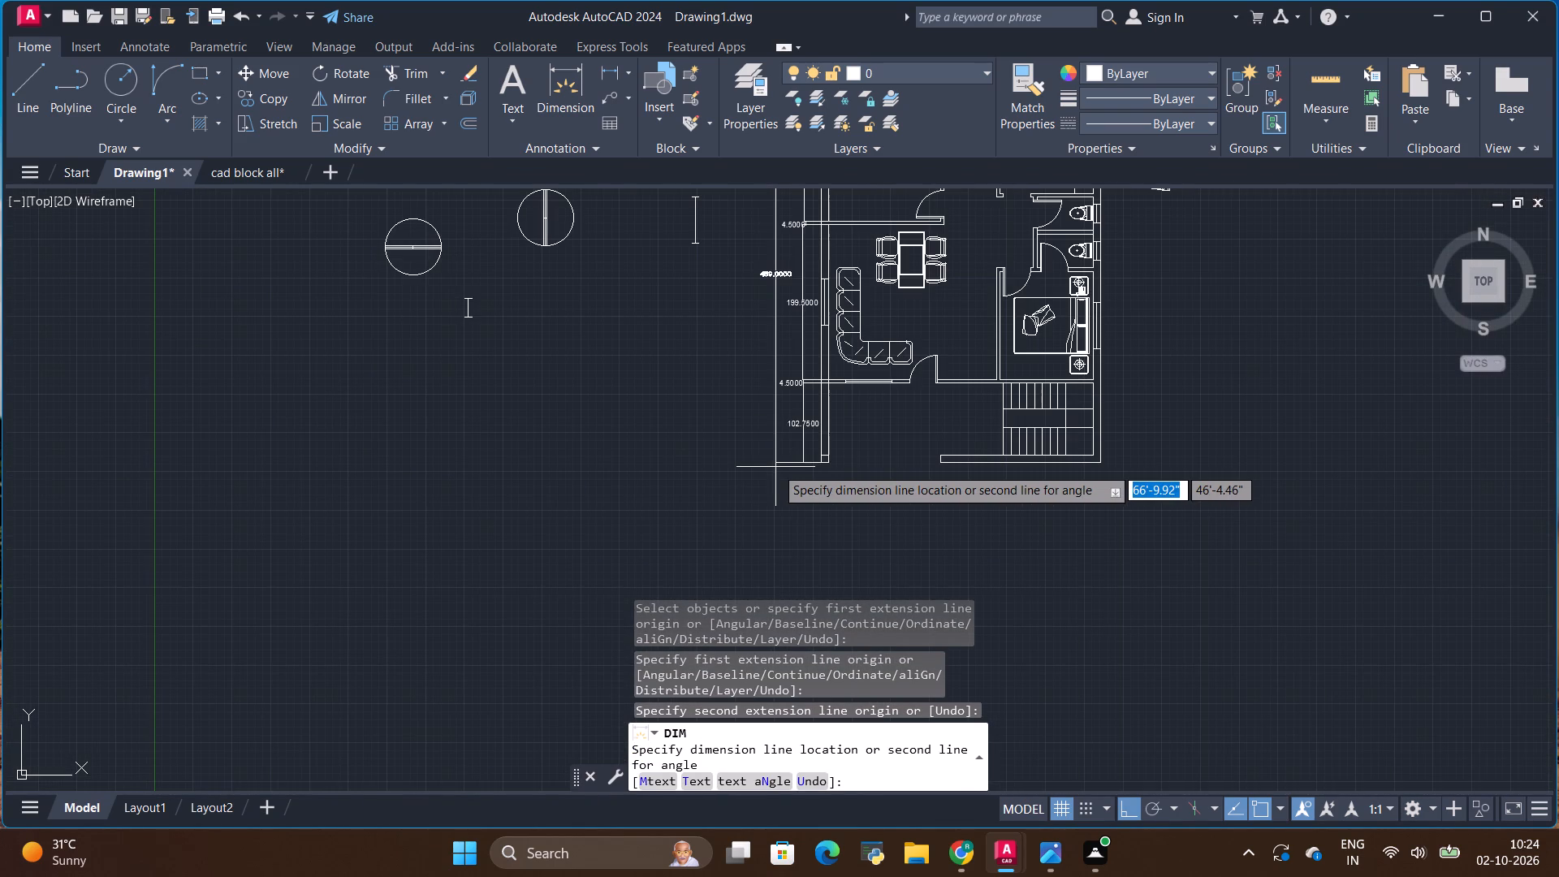
scroll(749, 466, "down", 1)
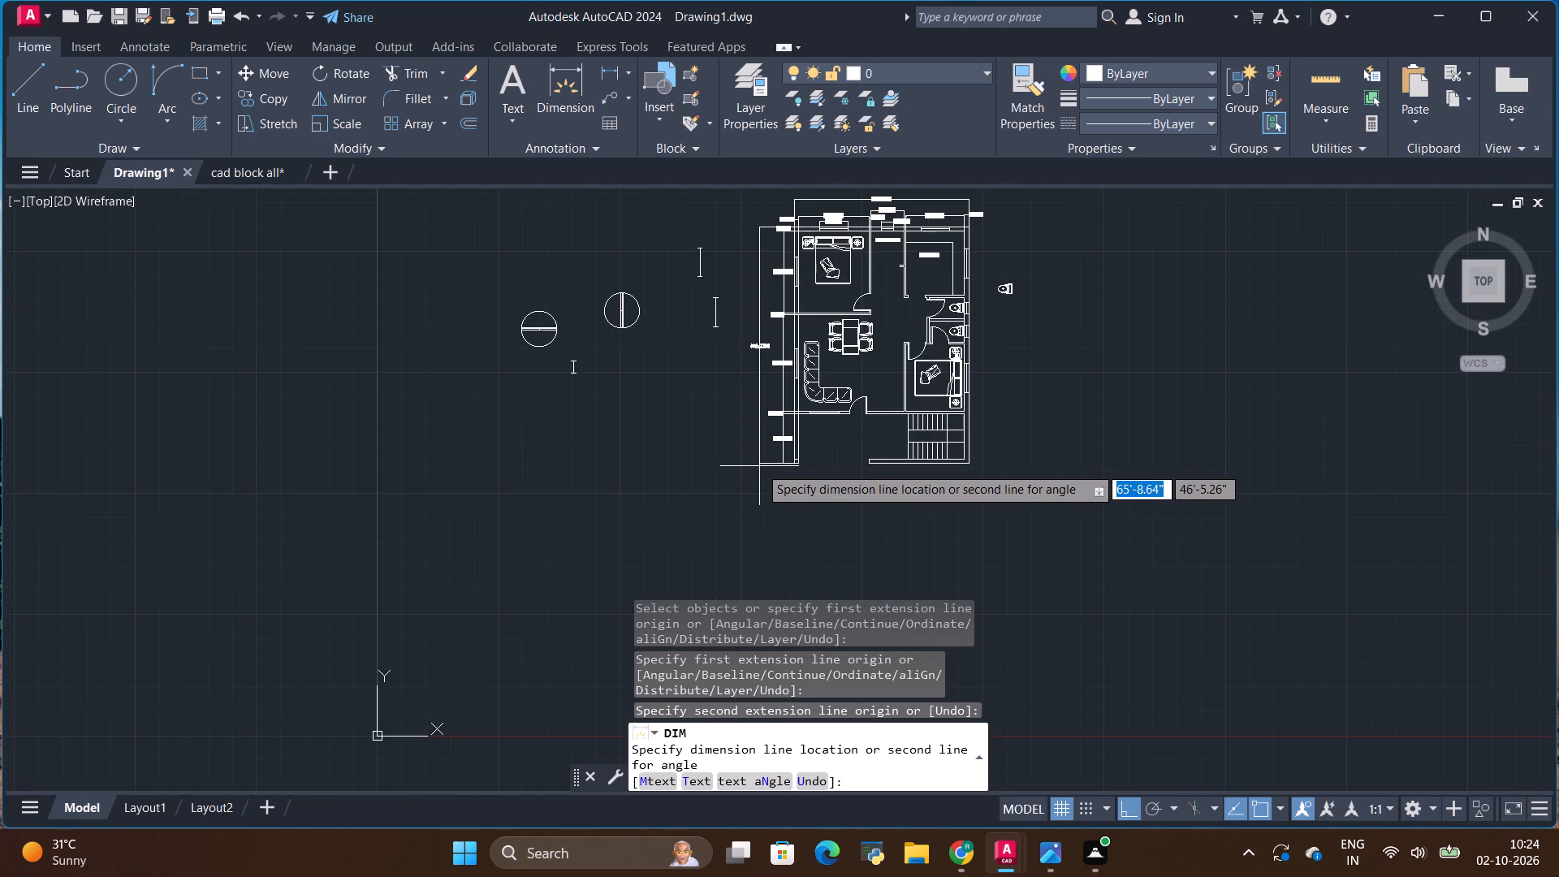
left_click(762, 466)
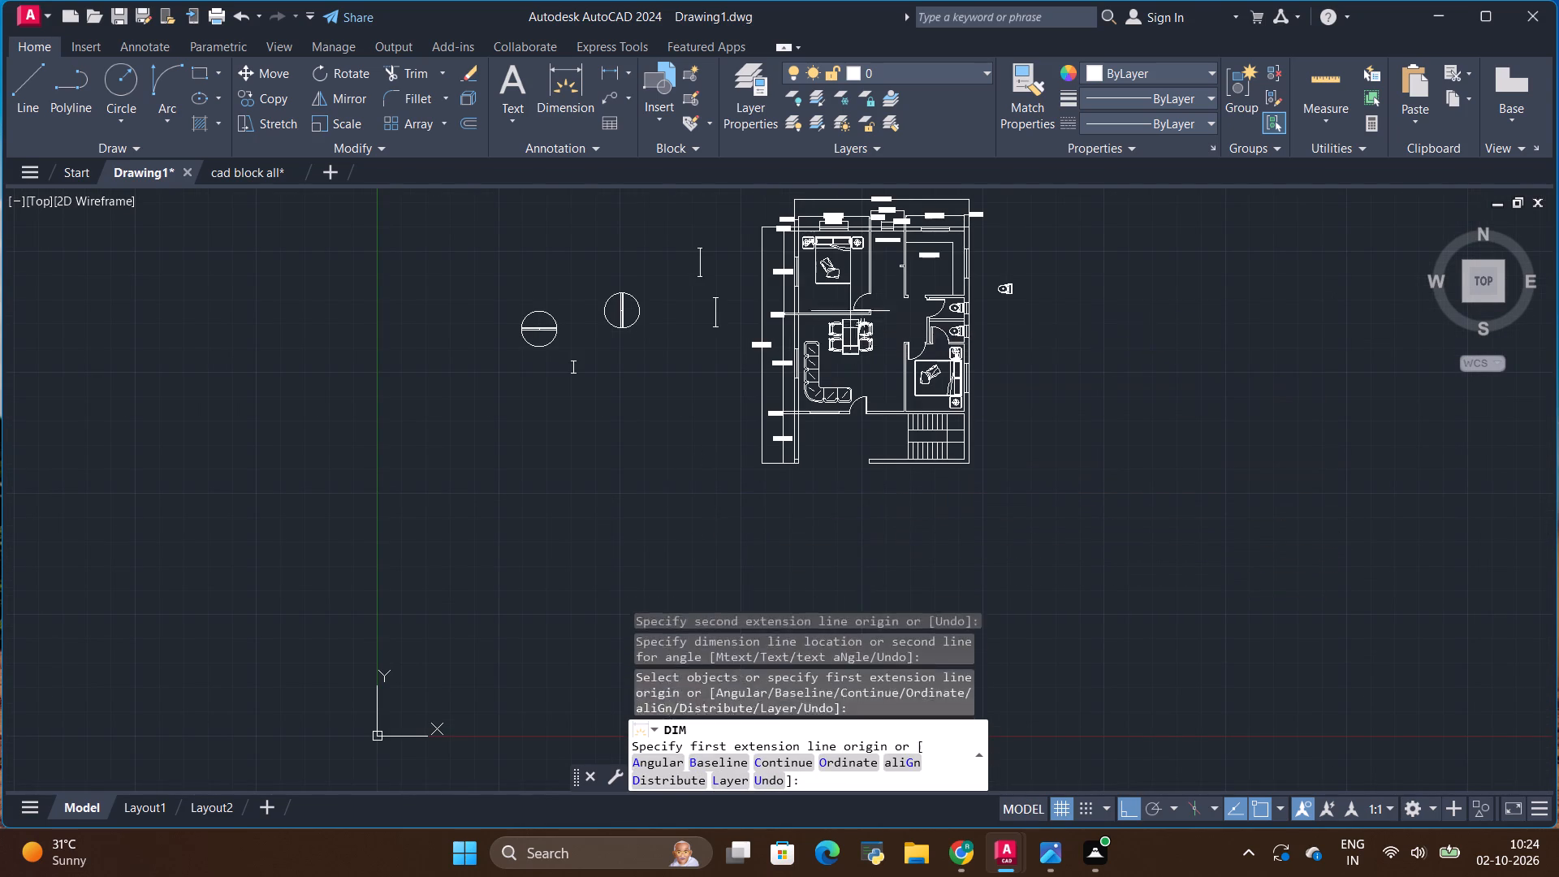
Erase the spare toilet block lying outside the plan's right outer wall.
scroll(827, 255, "up", 2)
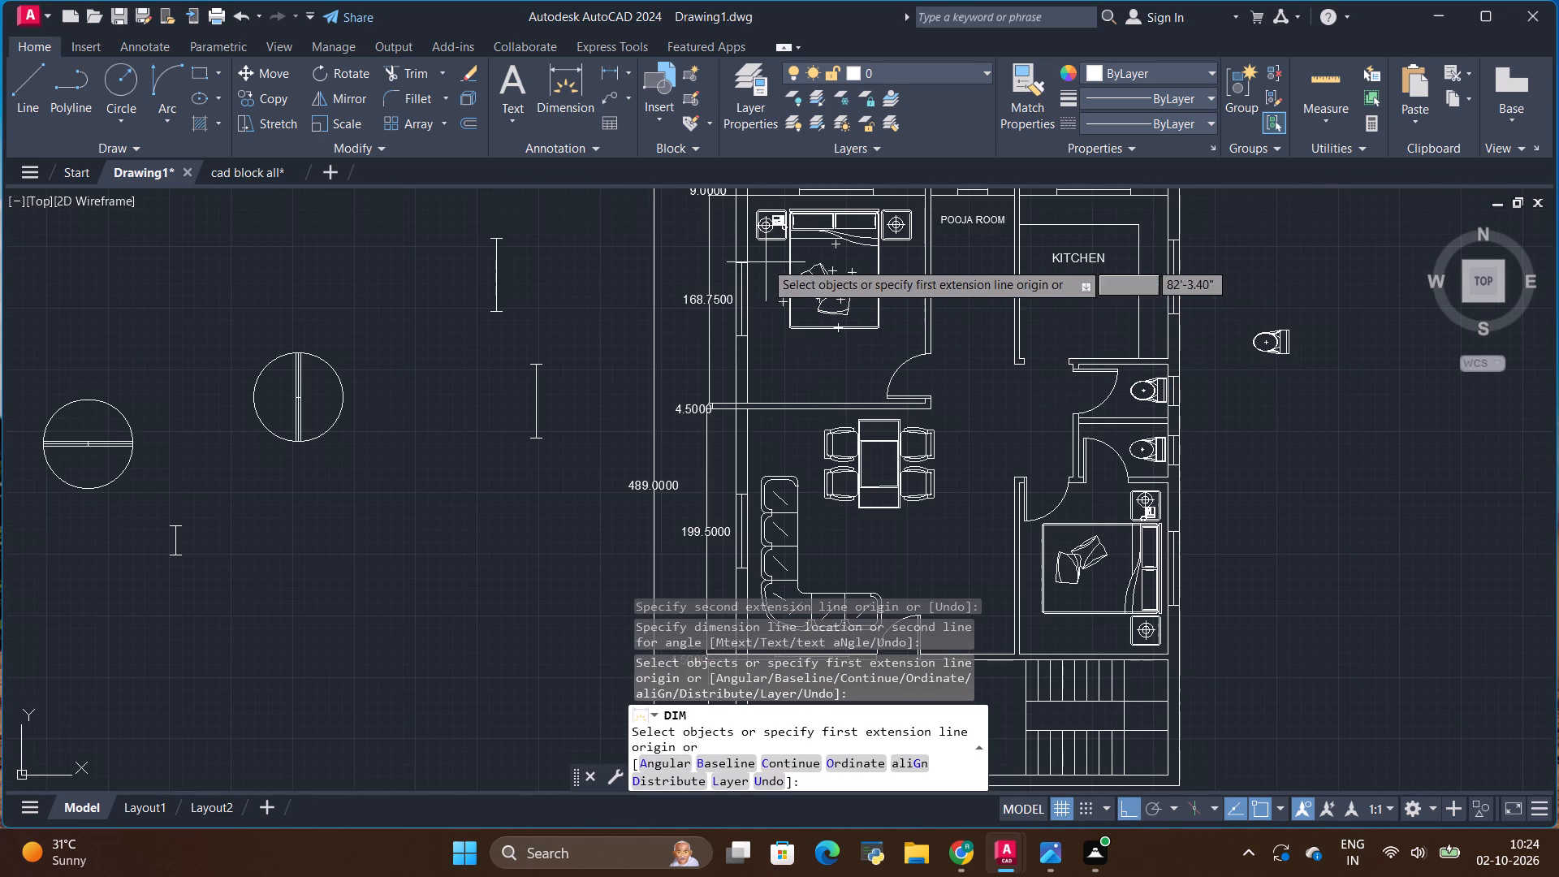
scroll(762, 252, "up", 2)
scroll(726, 376, "down", 2)
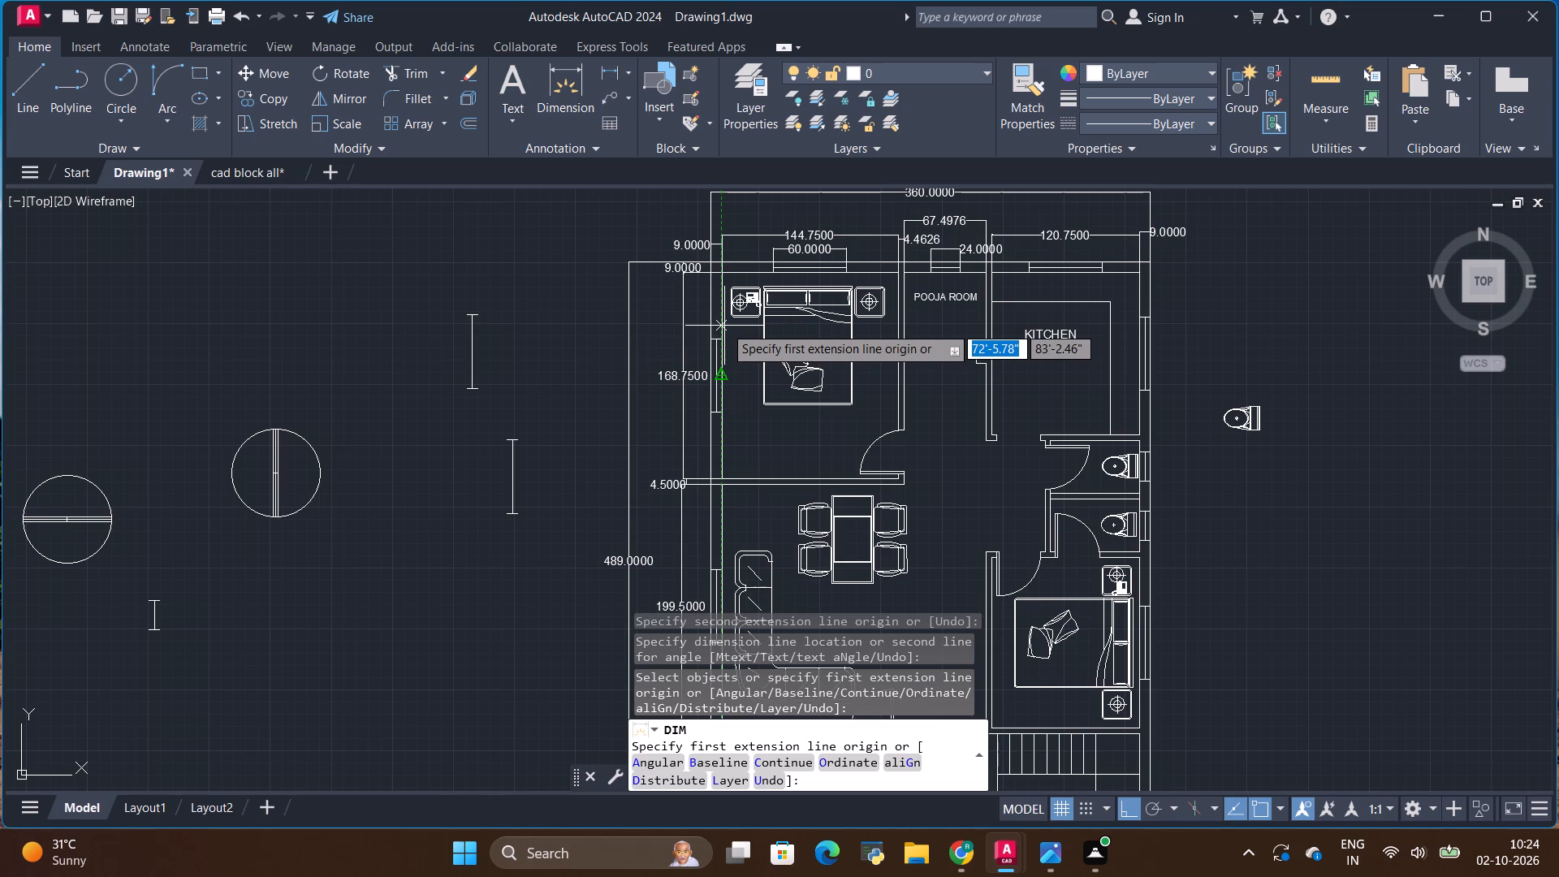
scroll(938, 199, "up", 2)
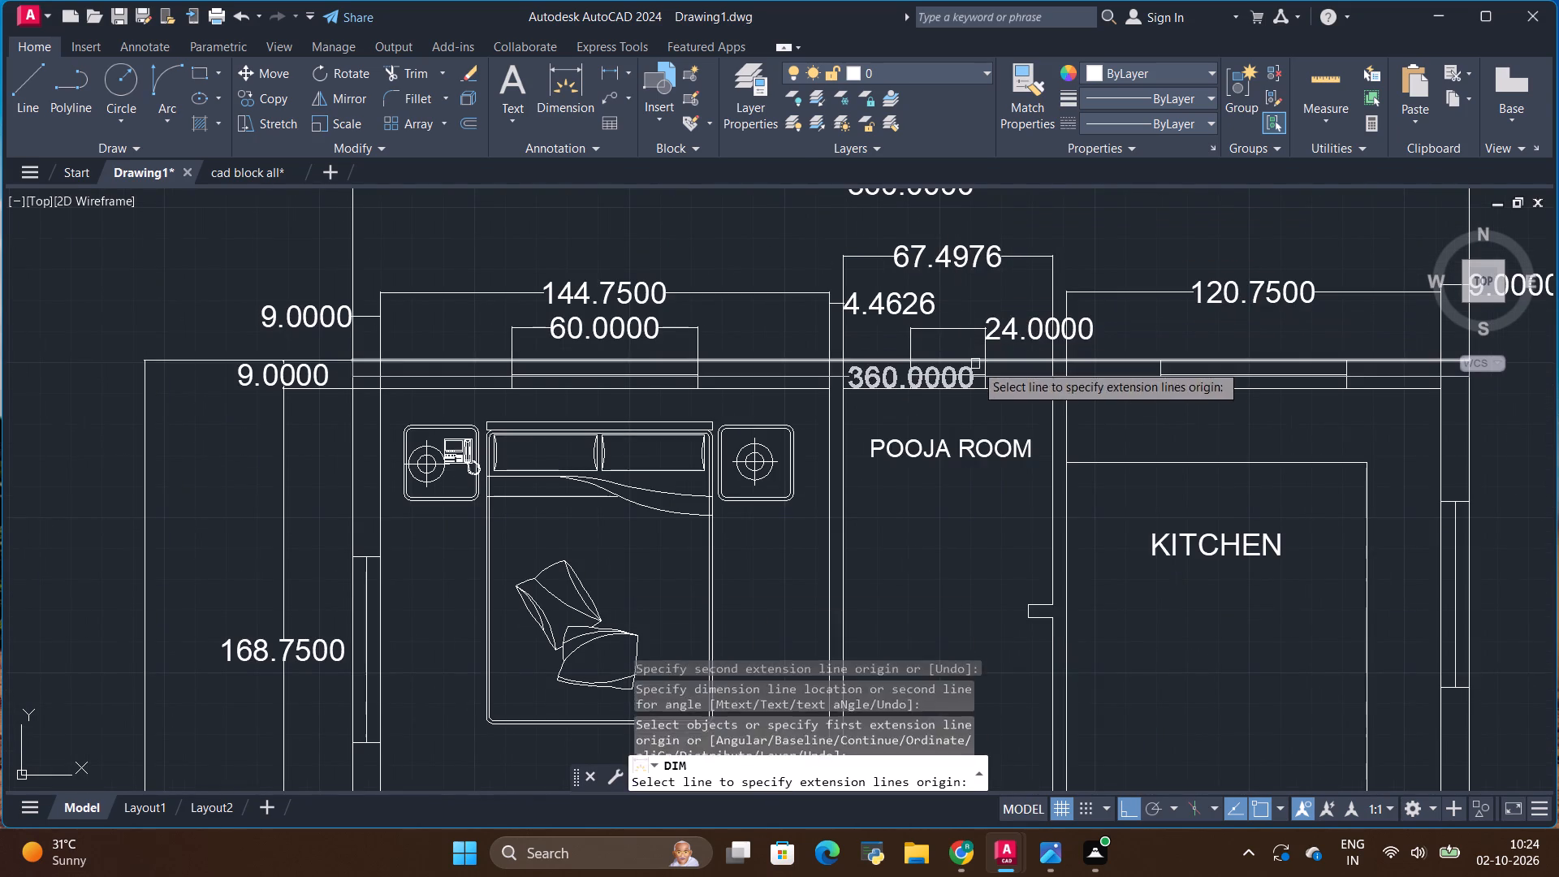
scroll(974, 365, "down", 1)
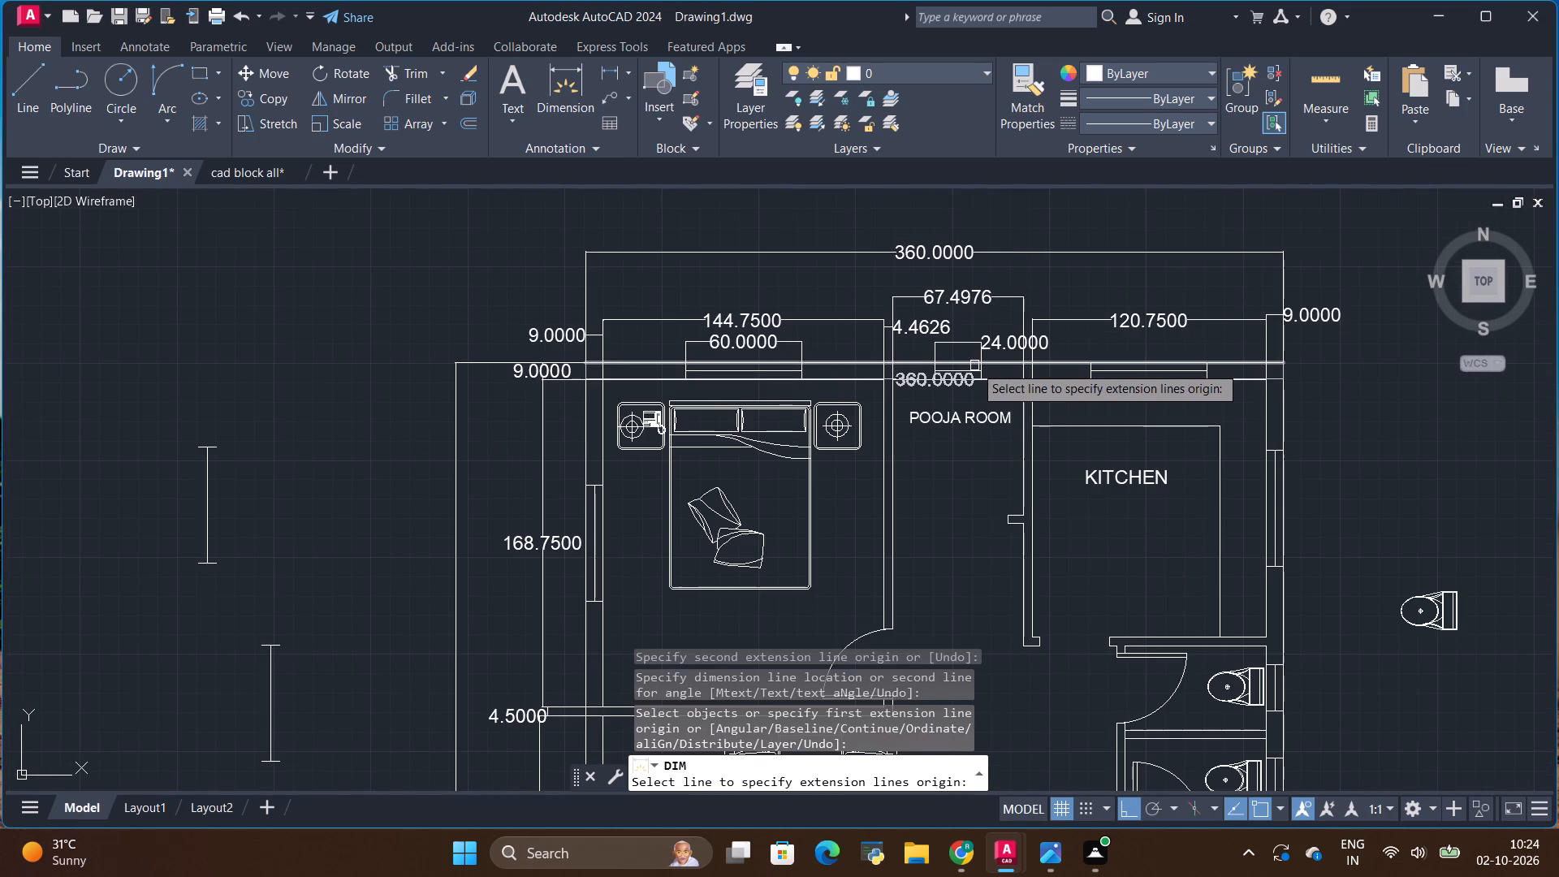
scroll(875, 330, "down", 1)
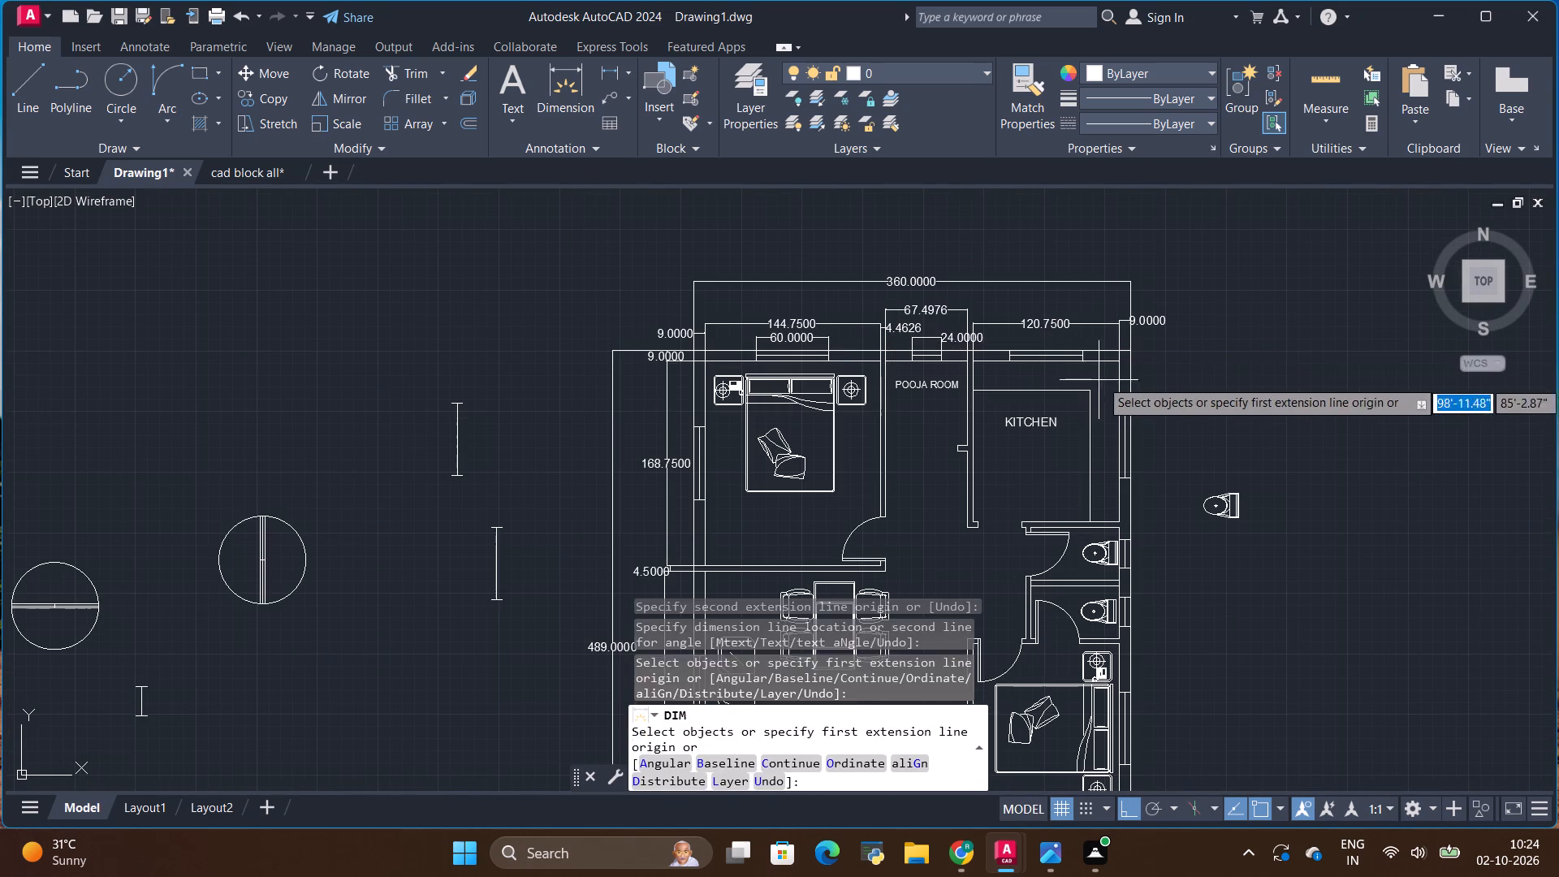
scroll(1047, 328, "down", 1)
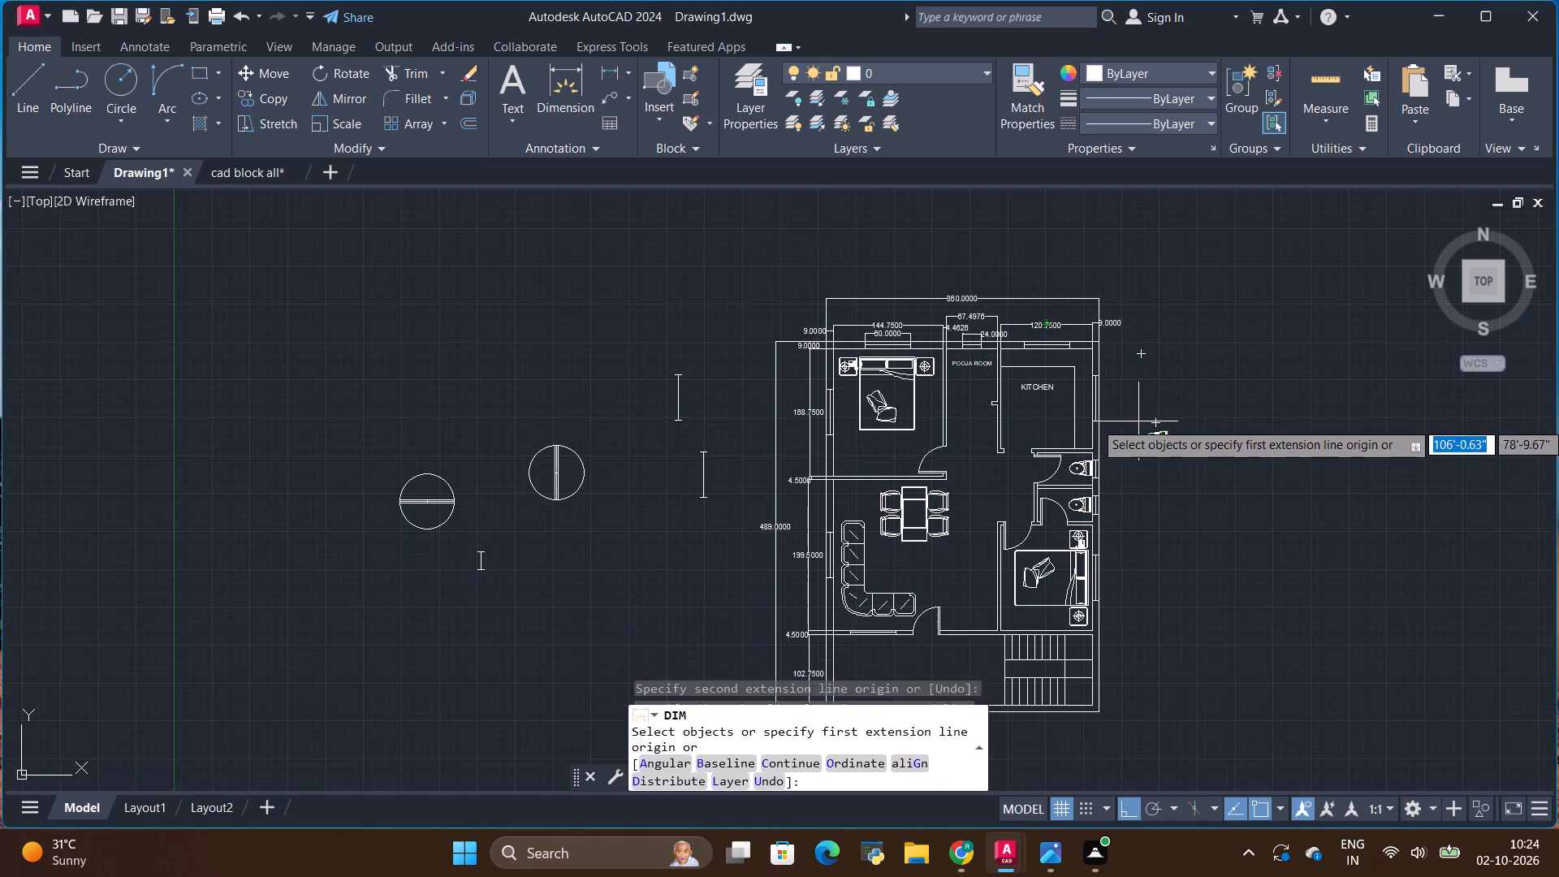
left_click(1164, 439)
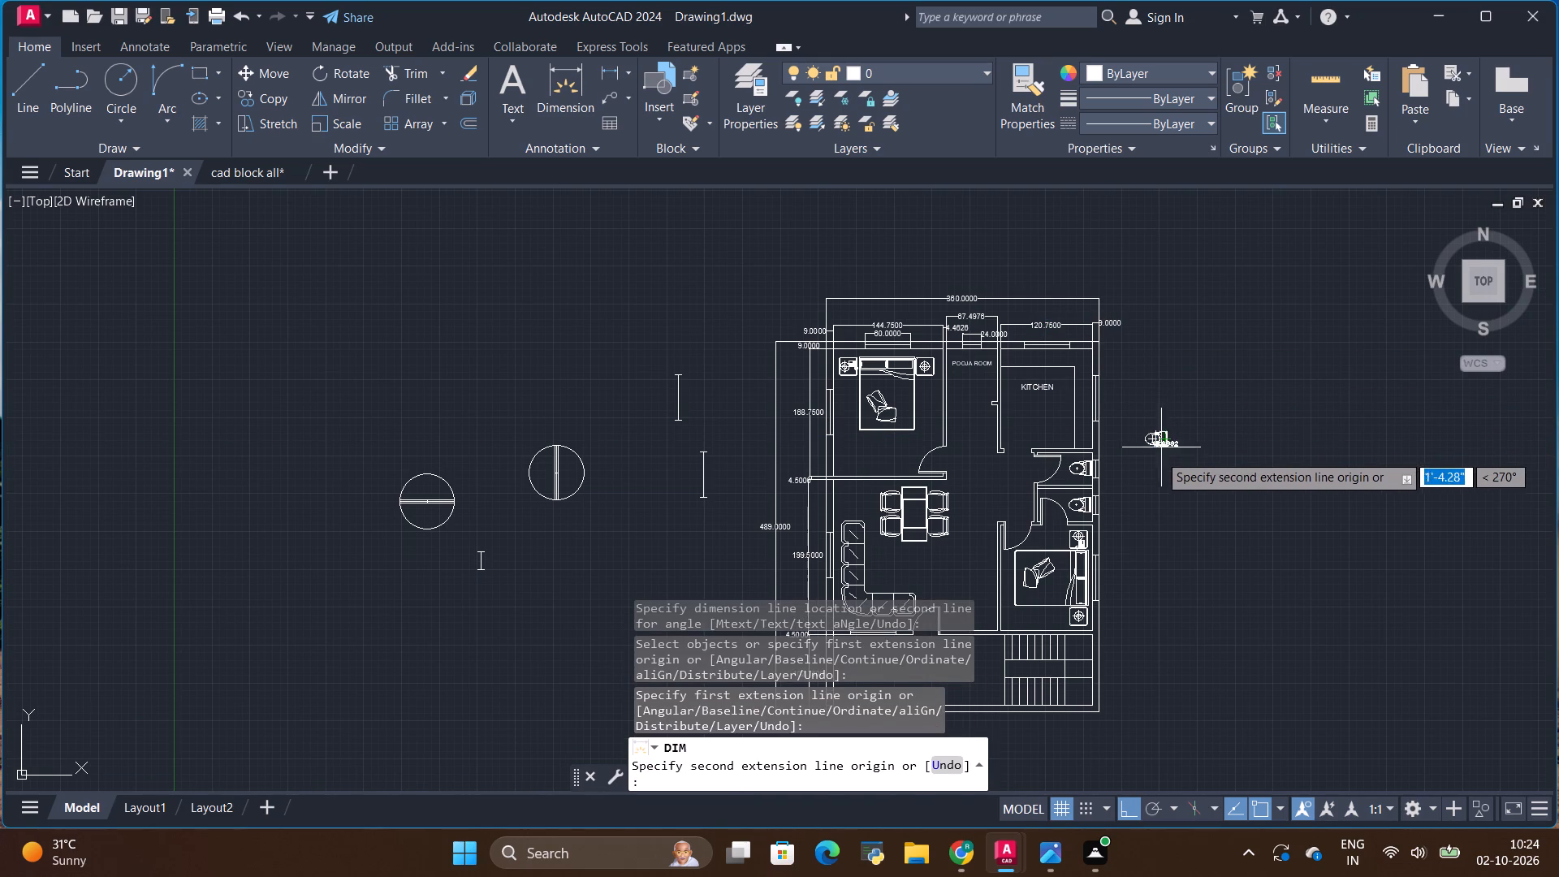
key("Escape")
left_click(1158, 442)
right_click(1158, 441)
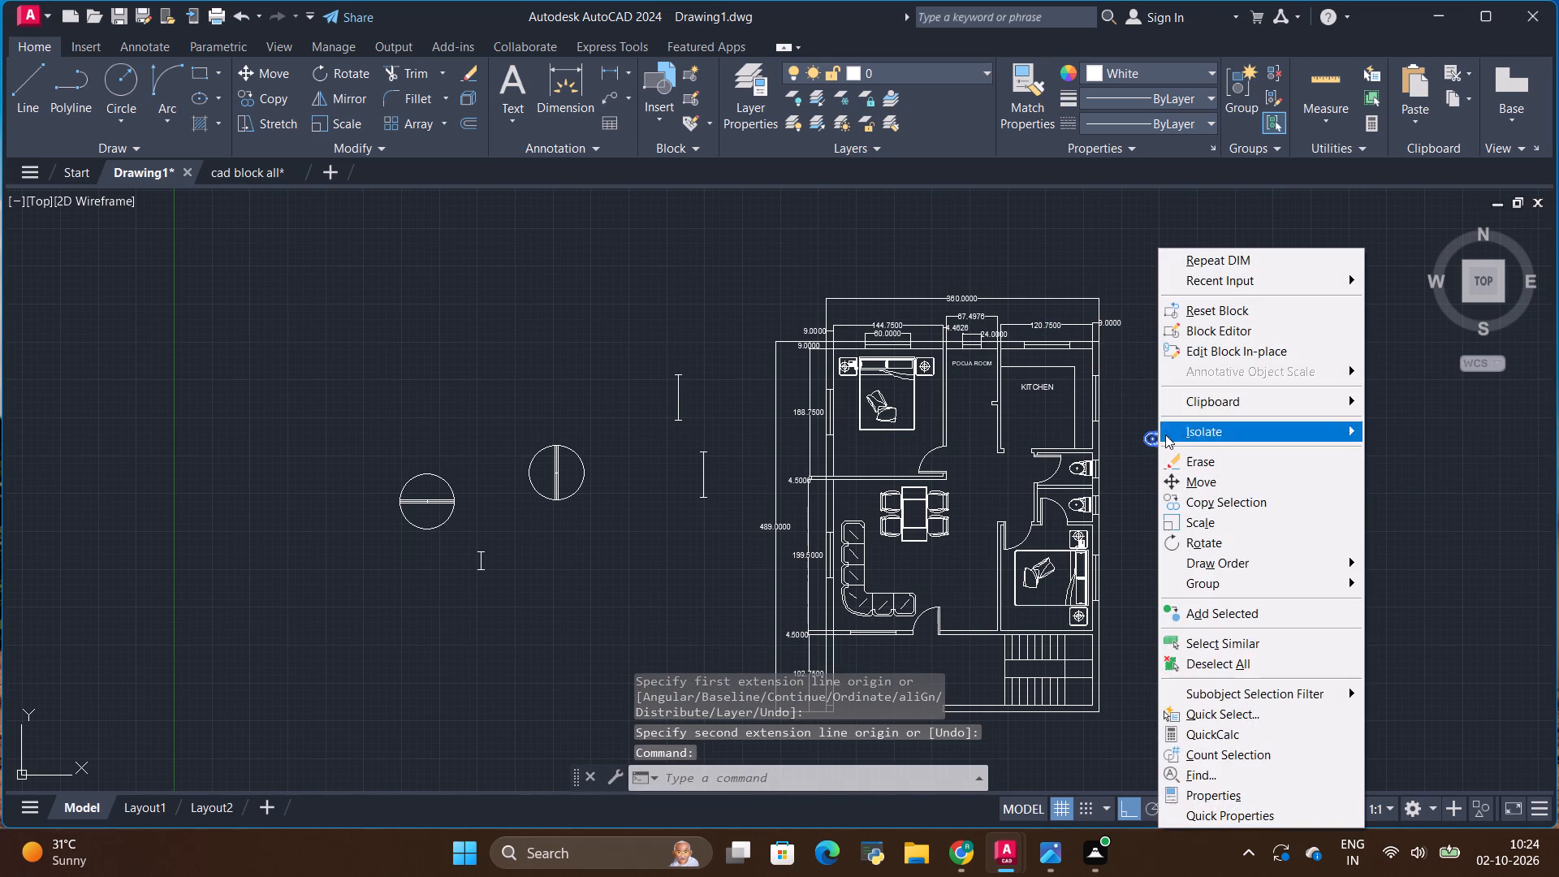
left_click(1195, 455)
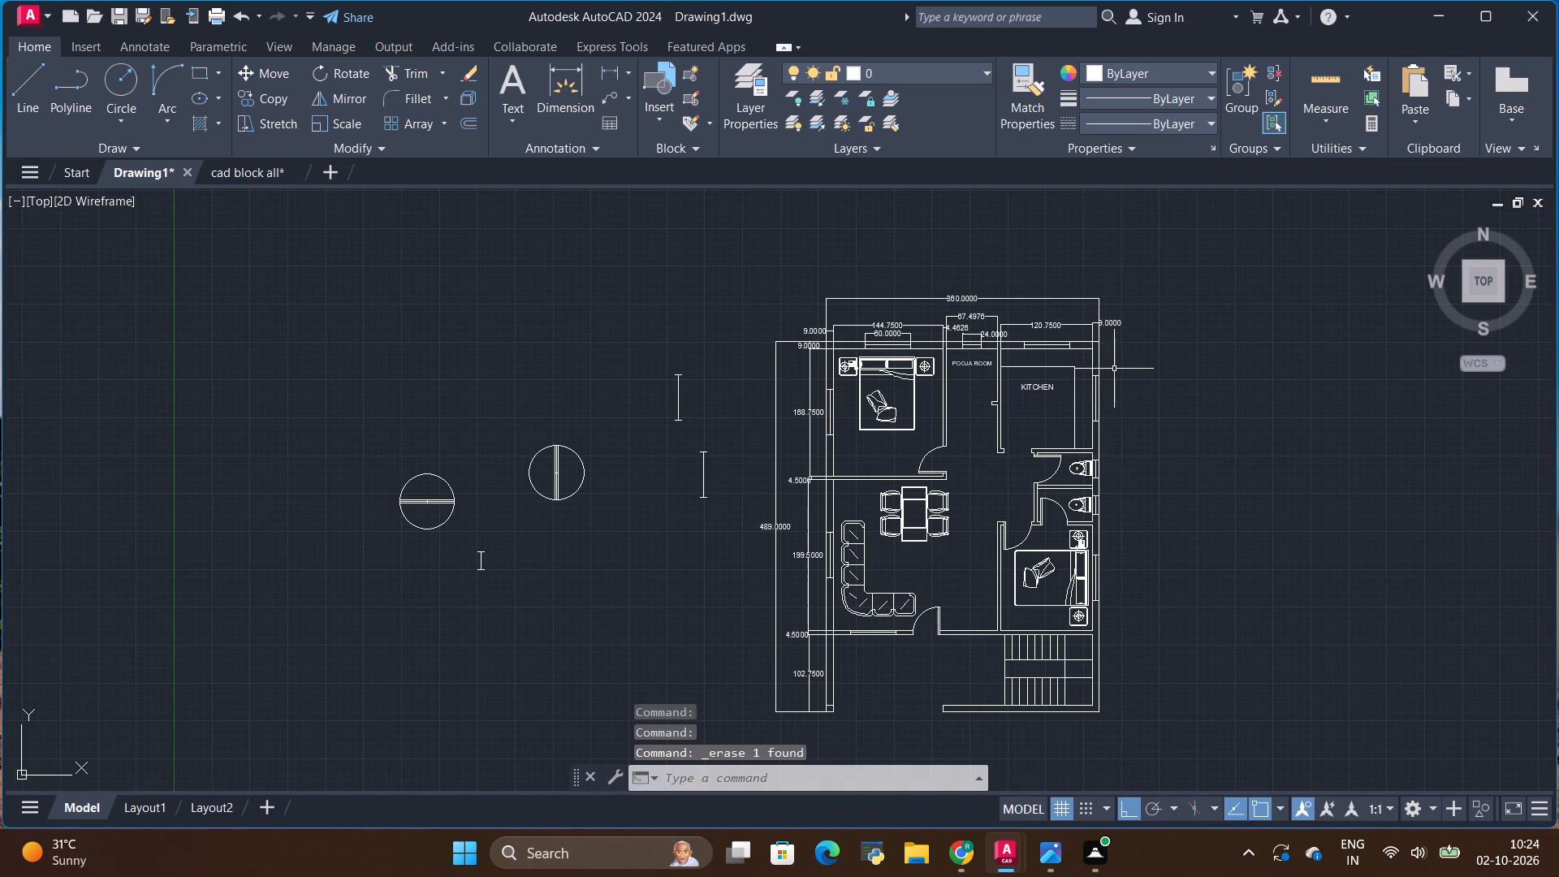
Dimension the thickness of the kitchen's top outer wall, placing the dimension outside the plan's upper-right corner.
left_click(552, 96)
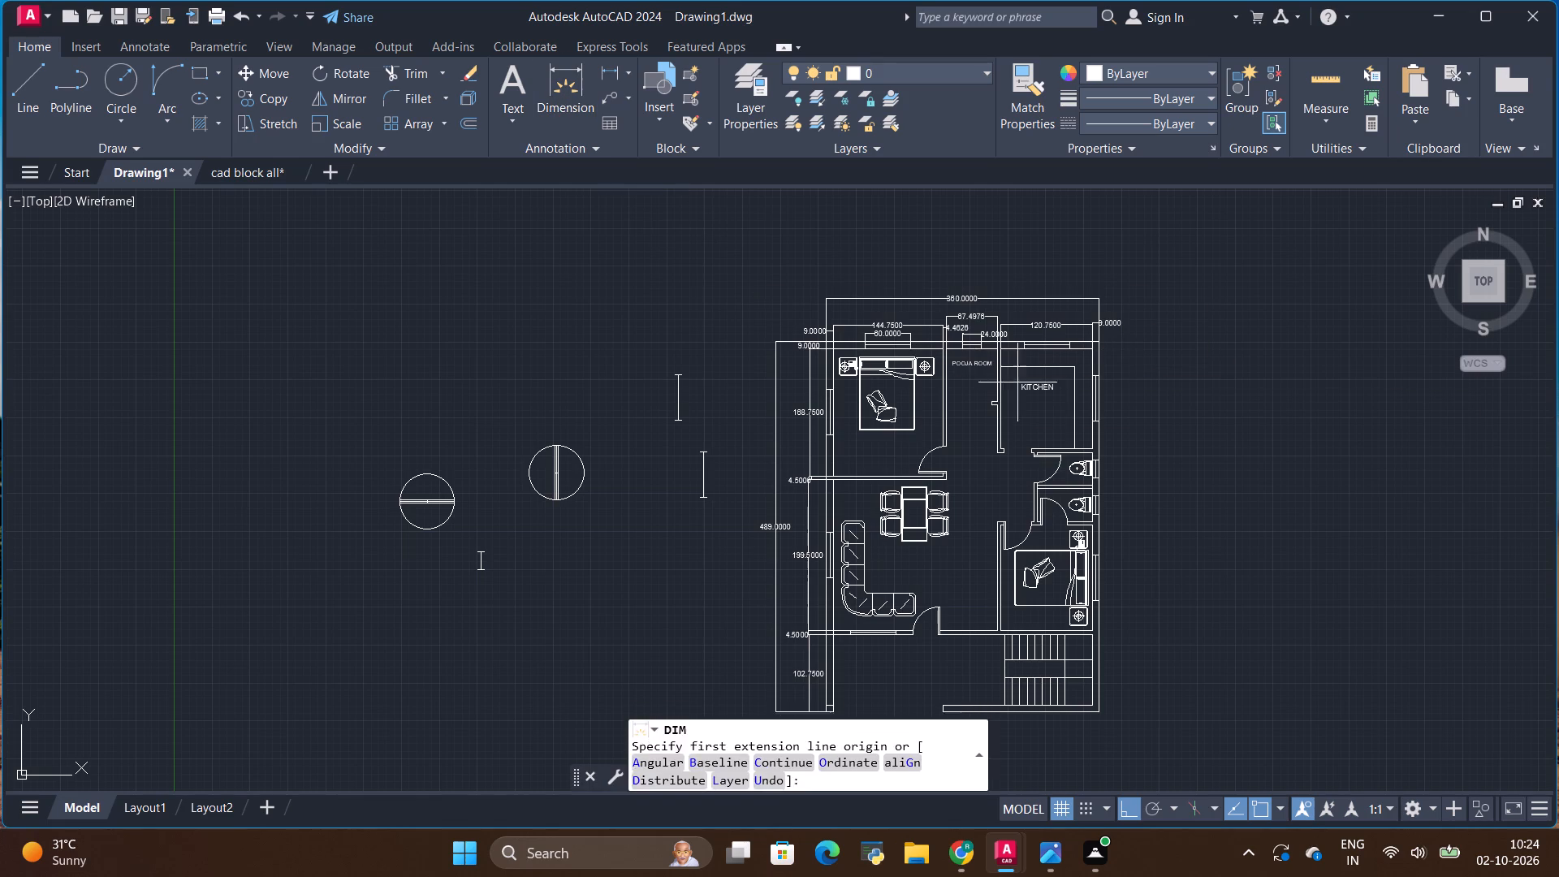
scroll(1098, 340, "up", 4)
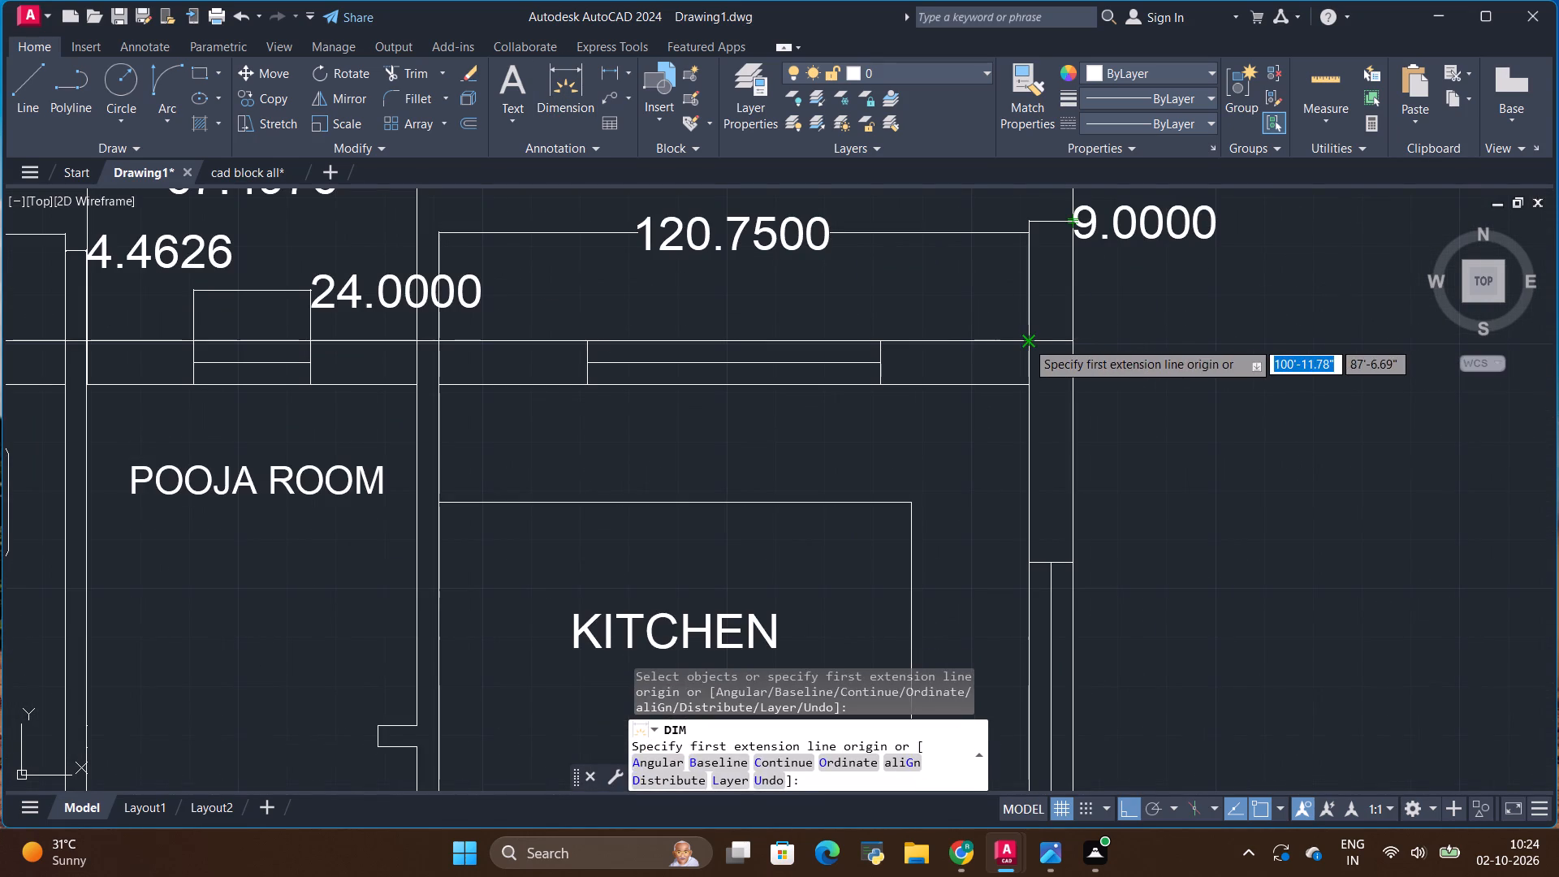
left_click(1026, 341)
left_click(1032, 382)
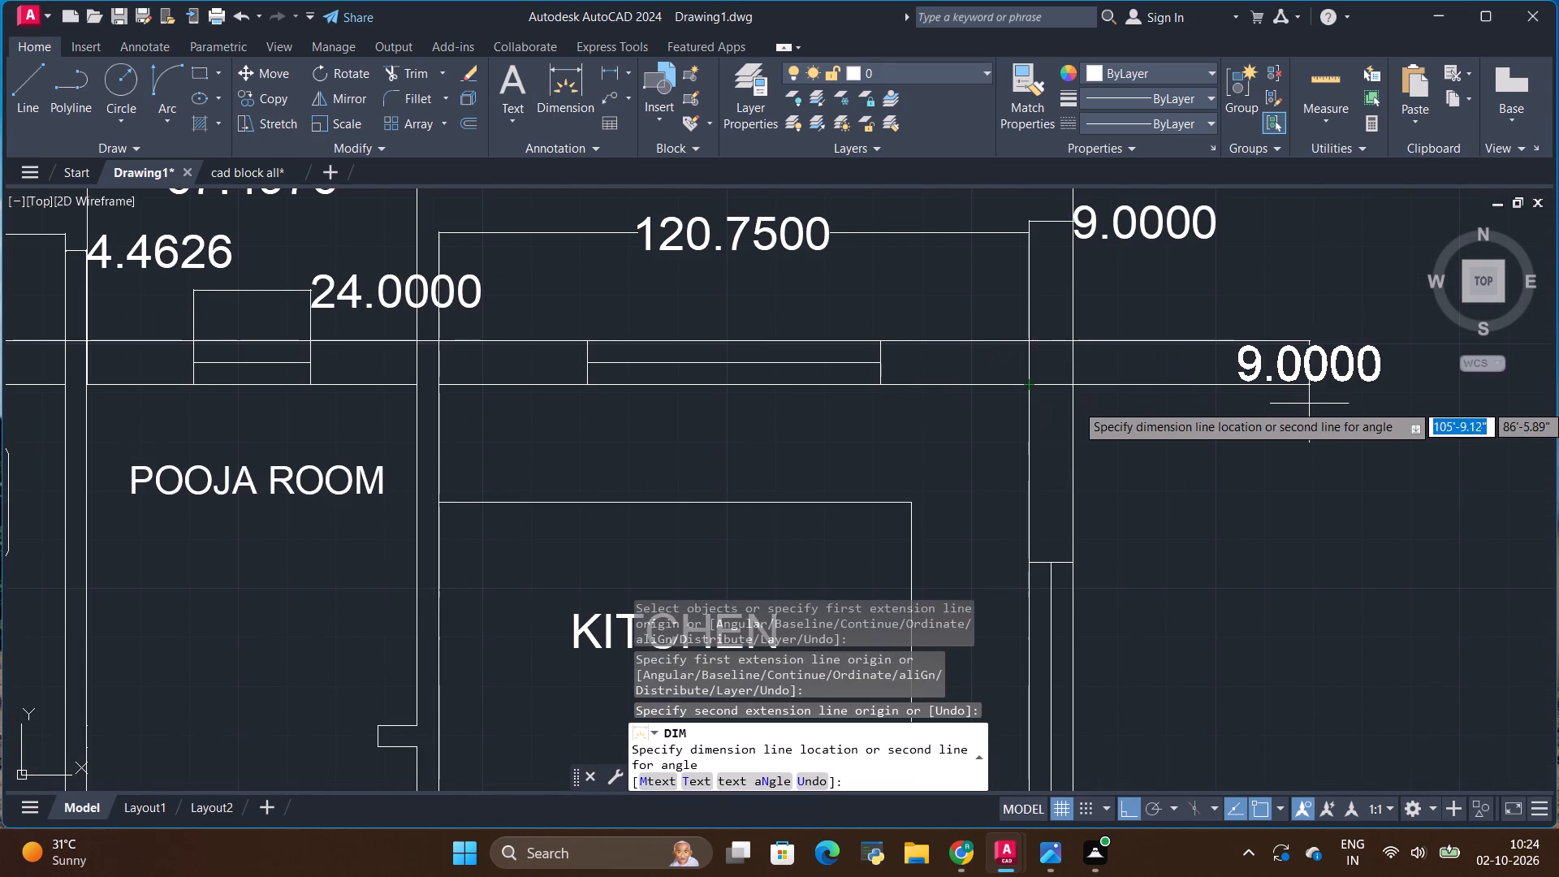
left_click(1269, 402)
Dimension the kitchen's inside length between its top and bottom walls, placing the dimension line outside the right outer wall.
left_click(1024, 379)
scroll(1034, 447, "down", 1)
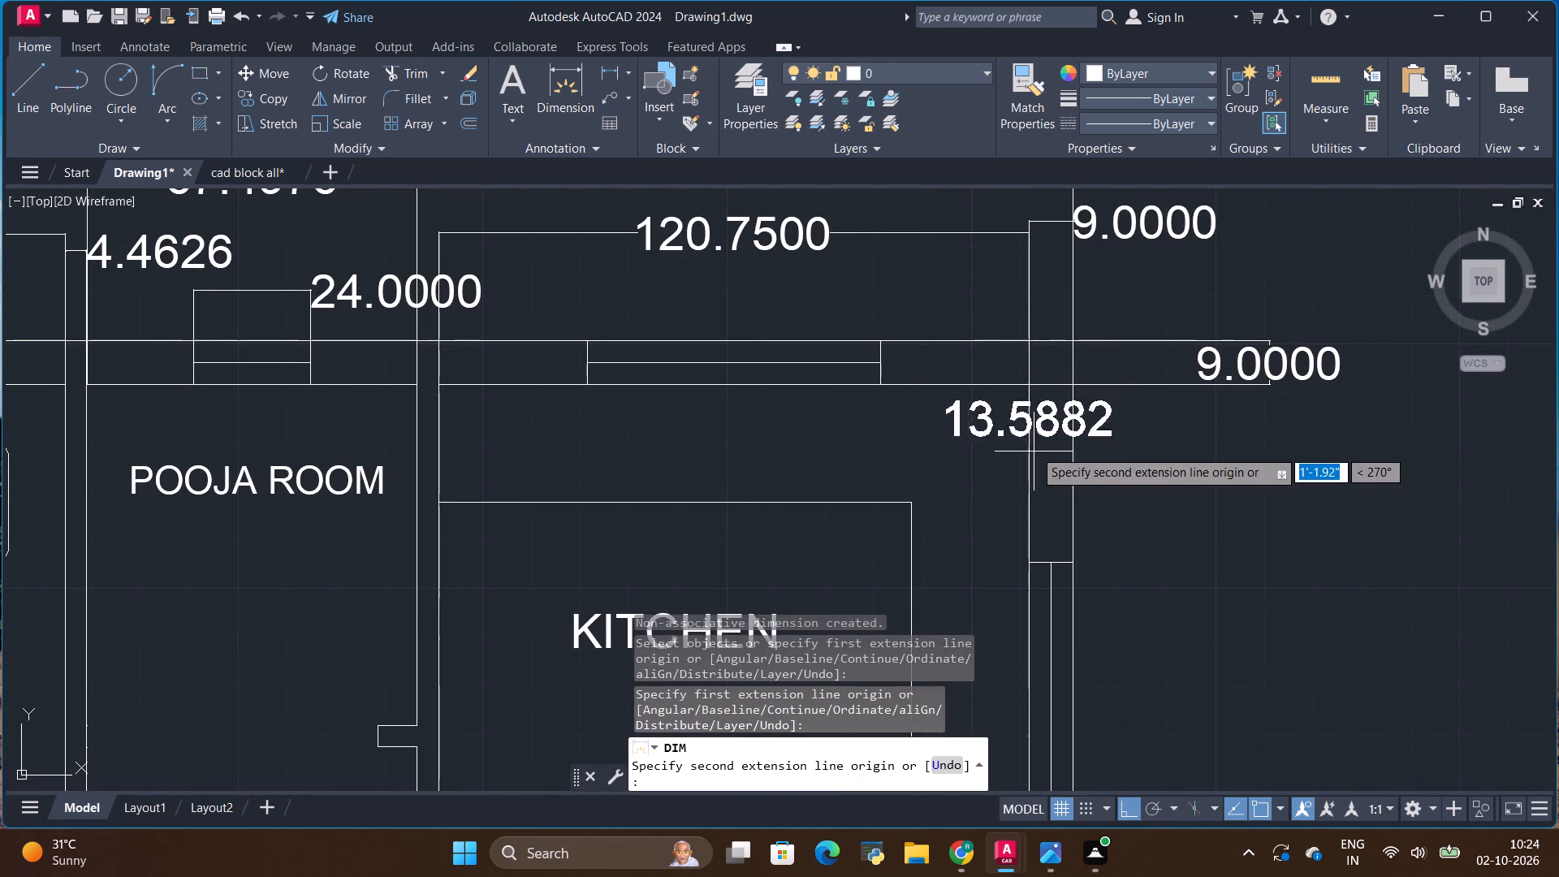
scroll(1034, 447, "down", 3)
scroll(1029, 527, "up", 3)
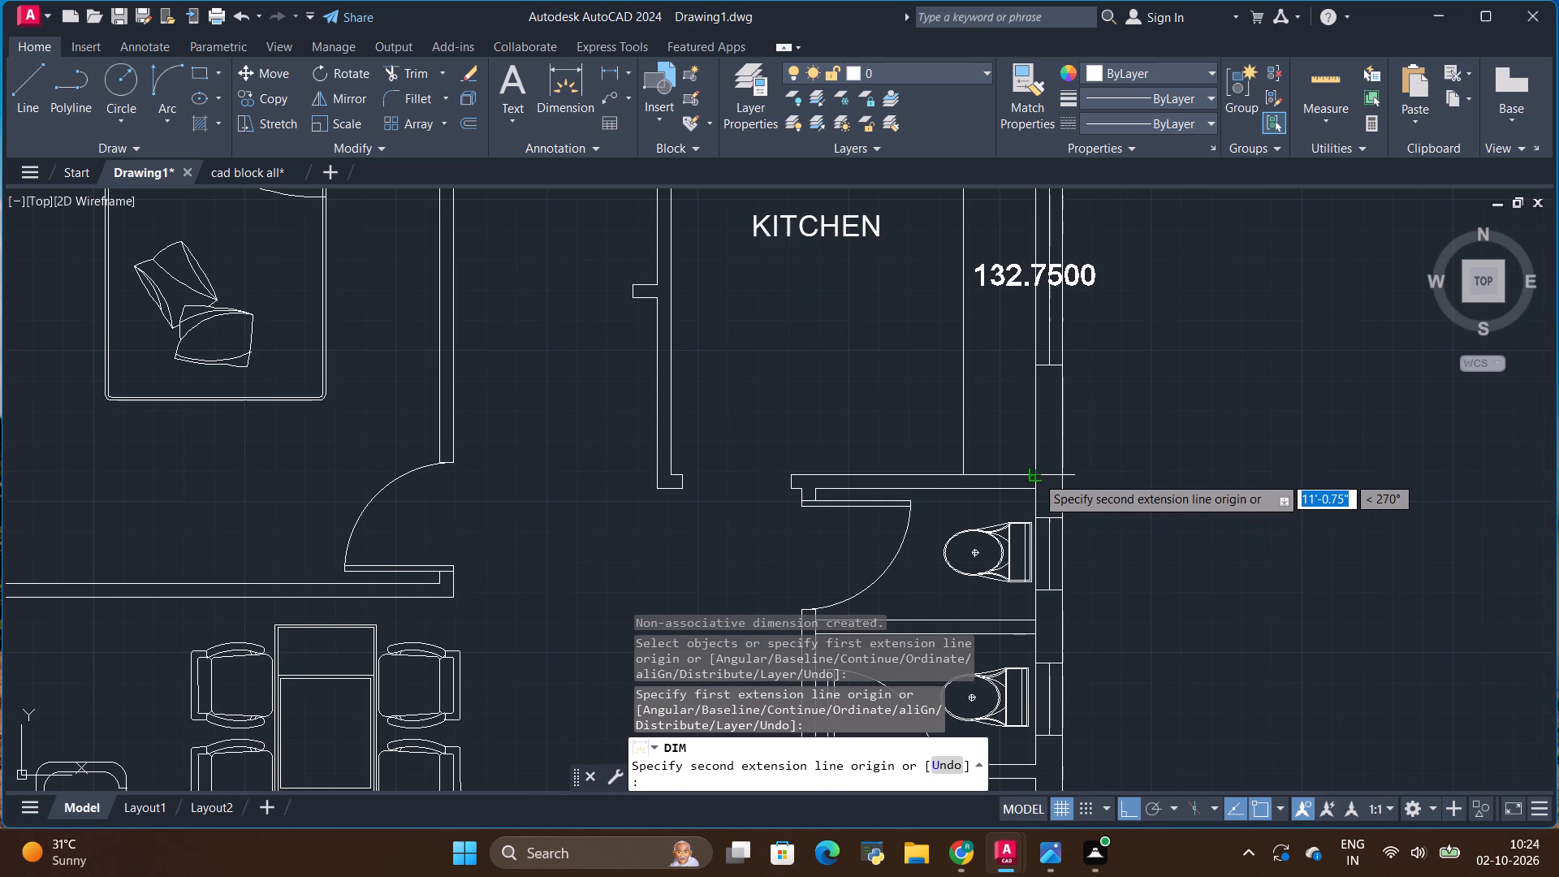
left_click(1036, 475)
scroll(1128, 477, "down", 1)
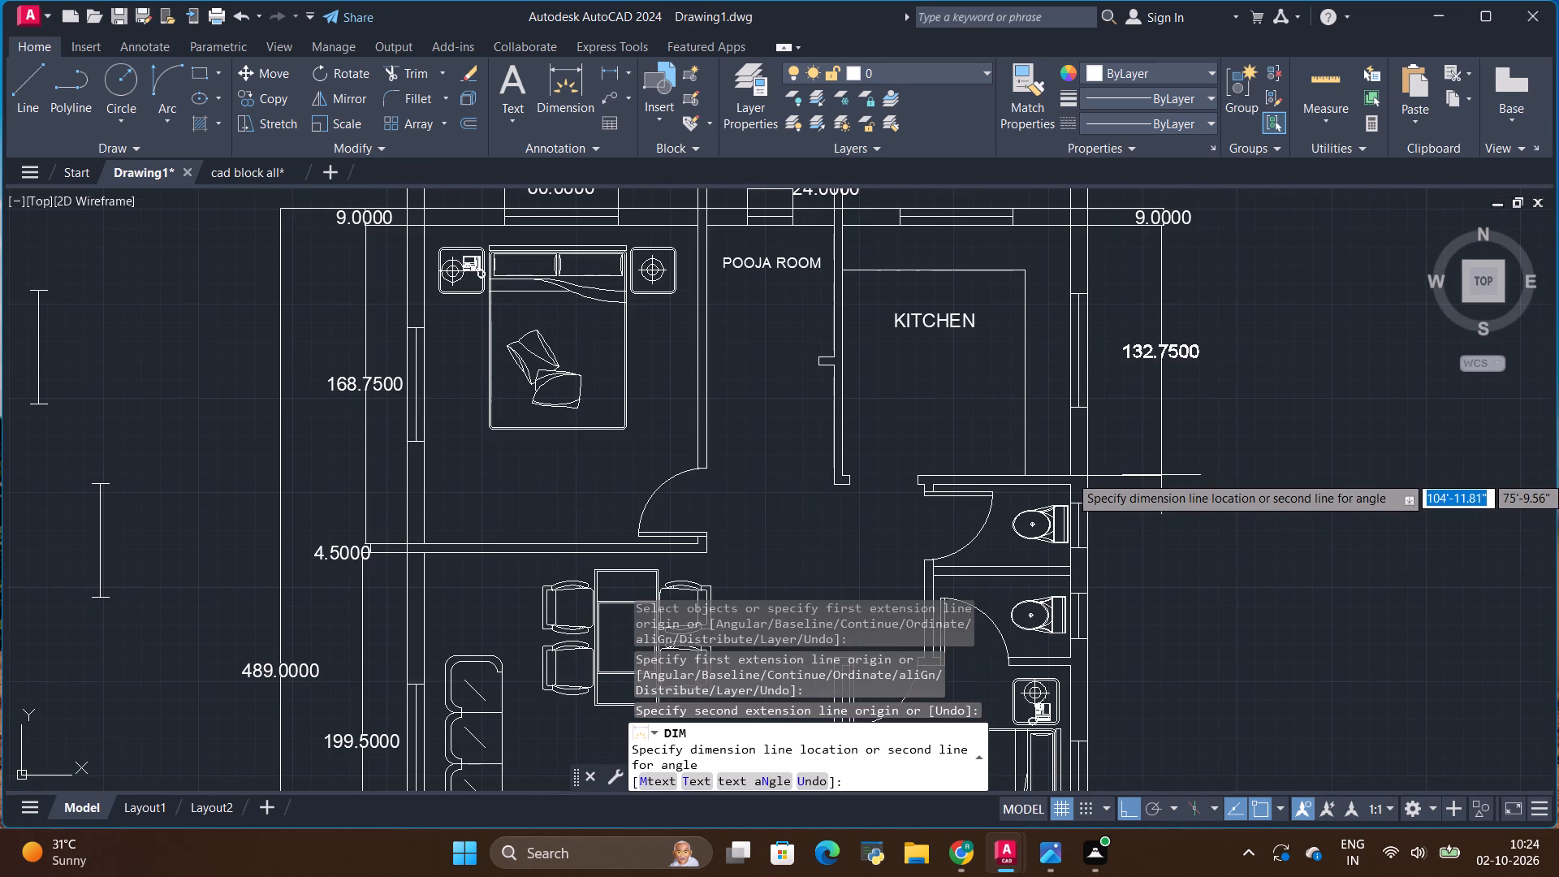
left_click(1161, 475)
Dimension the thickness of the wall between the kitchen and the upper toilet, placing the dimension outside the right outer wall.
scroll(1061, 482, "up", 1)
left_click(1077, 469)
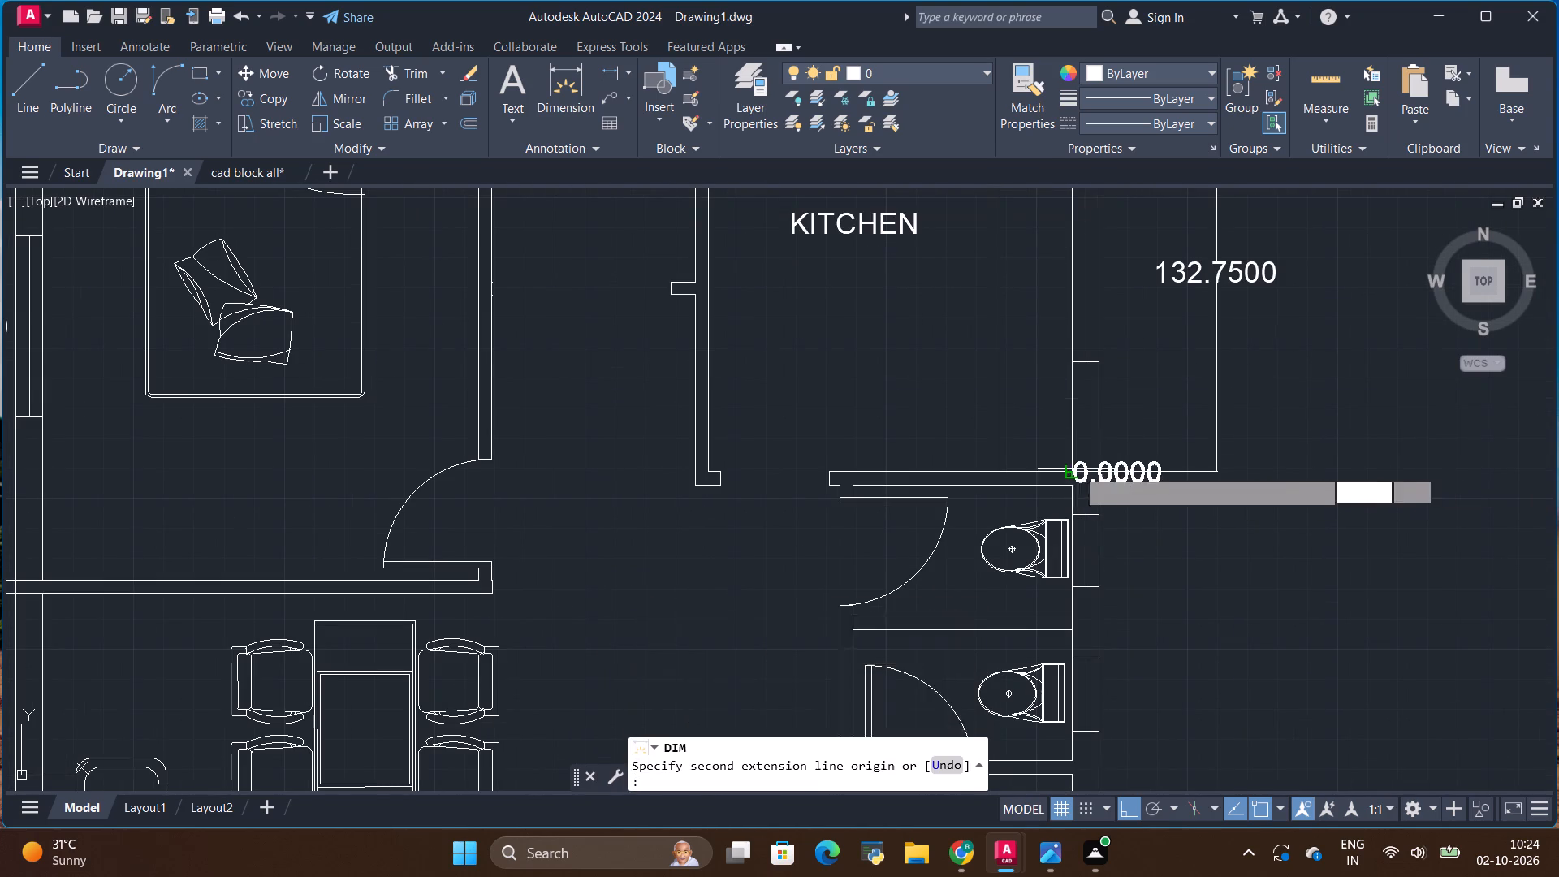
scroll(1076, 486, "up", 2)
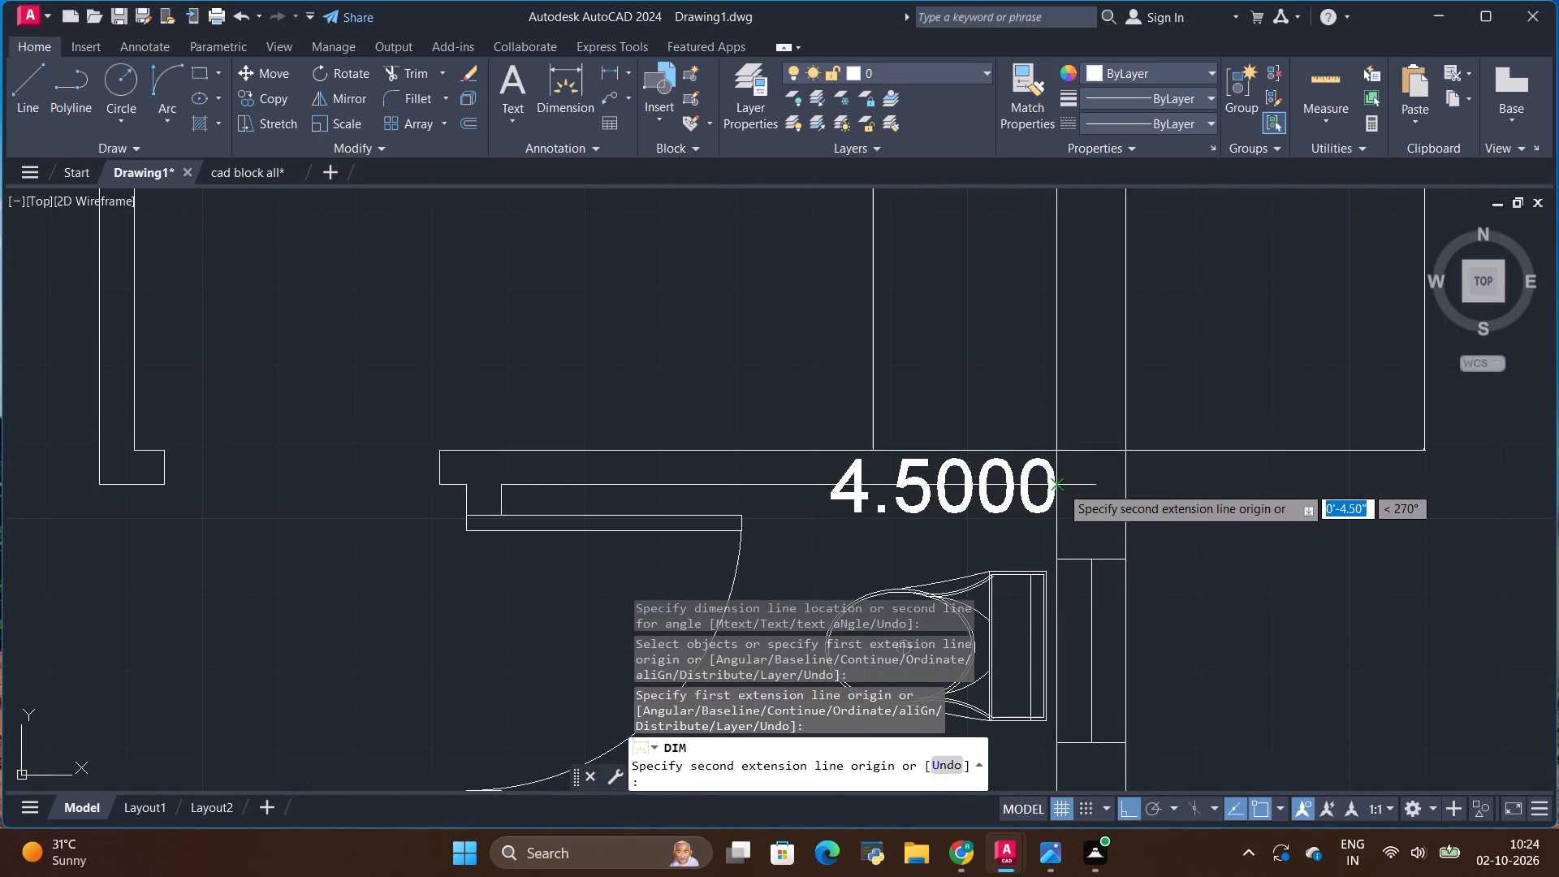
left_click(1060, 486)
left_click(1490, 516)
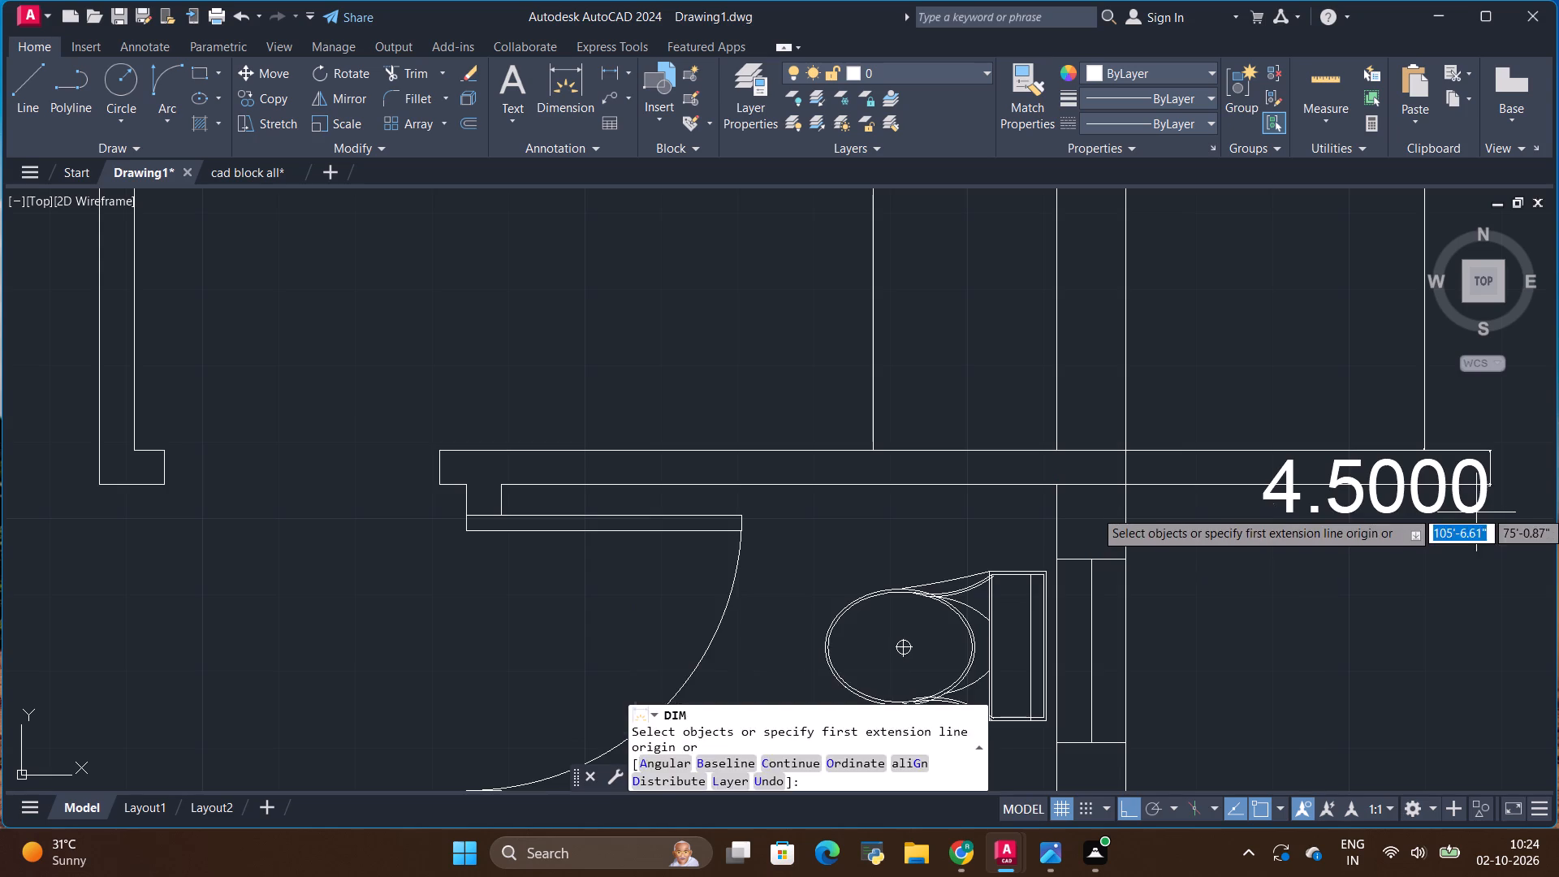
Dimension the upper toilet's inside length between its top and bottom walls, placing the dimension line outside the right outer wall.
scroll(1117, 499, "down", 1)
left_click(1079, 490)
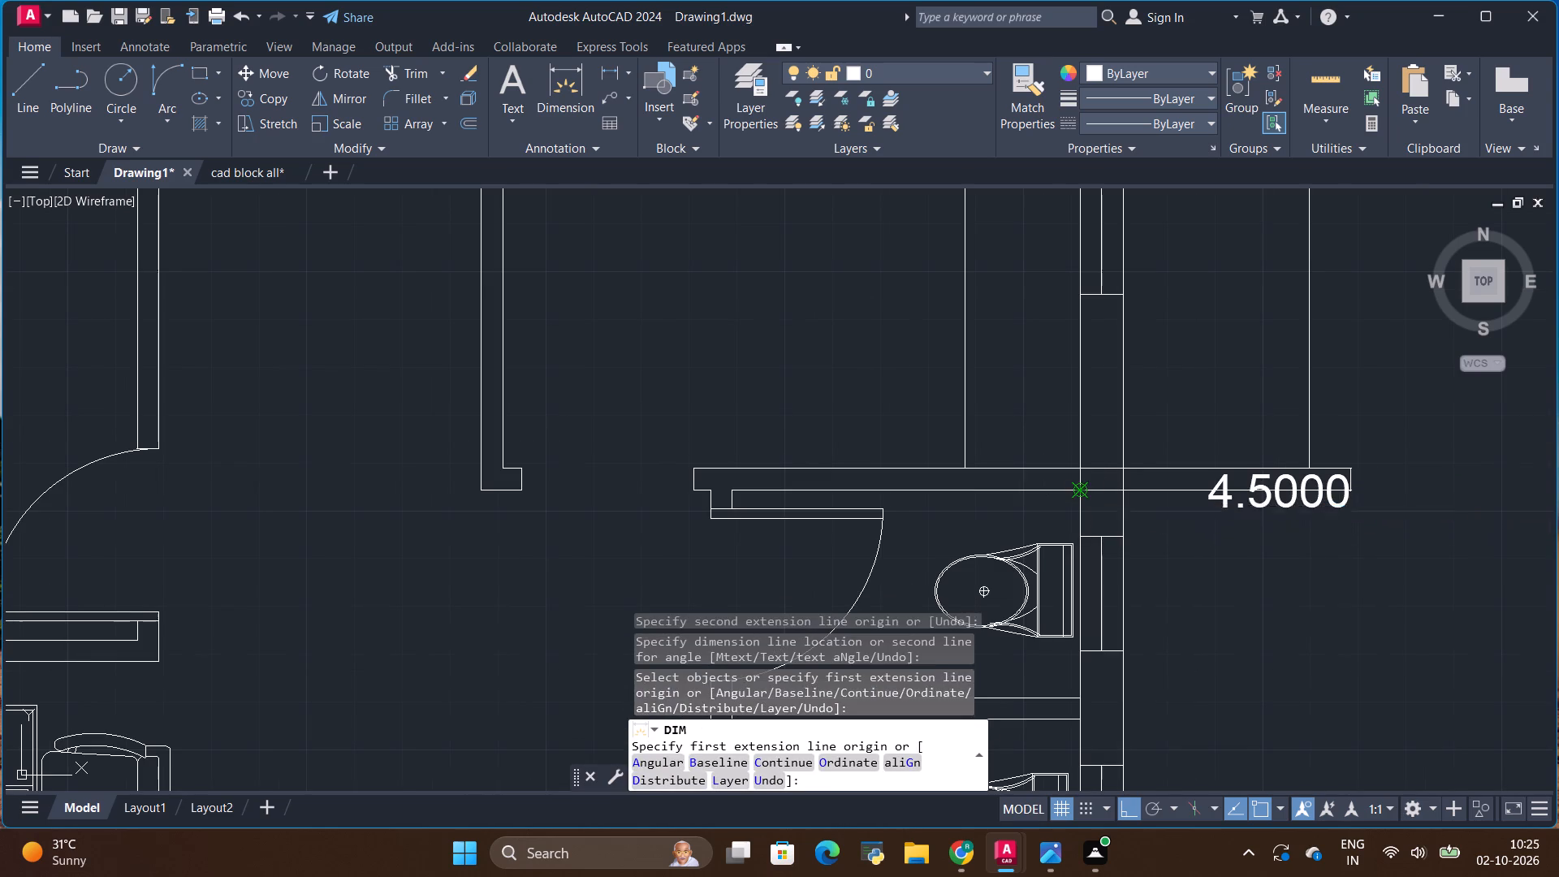
scroll(1094, 459, "down", 3)
scroll(1098, 553, "up", 2)
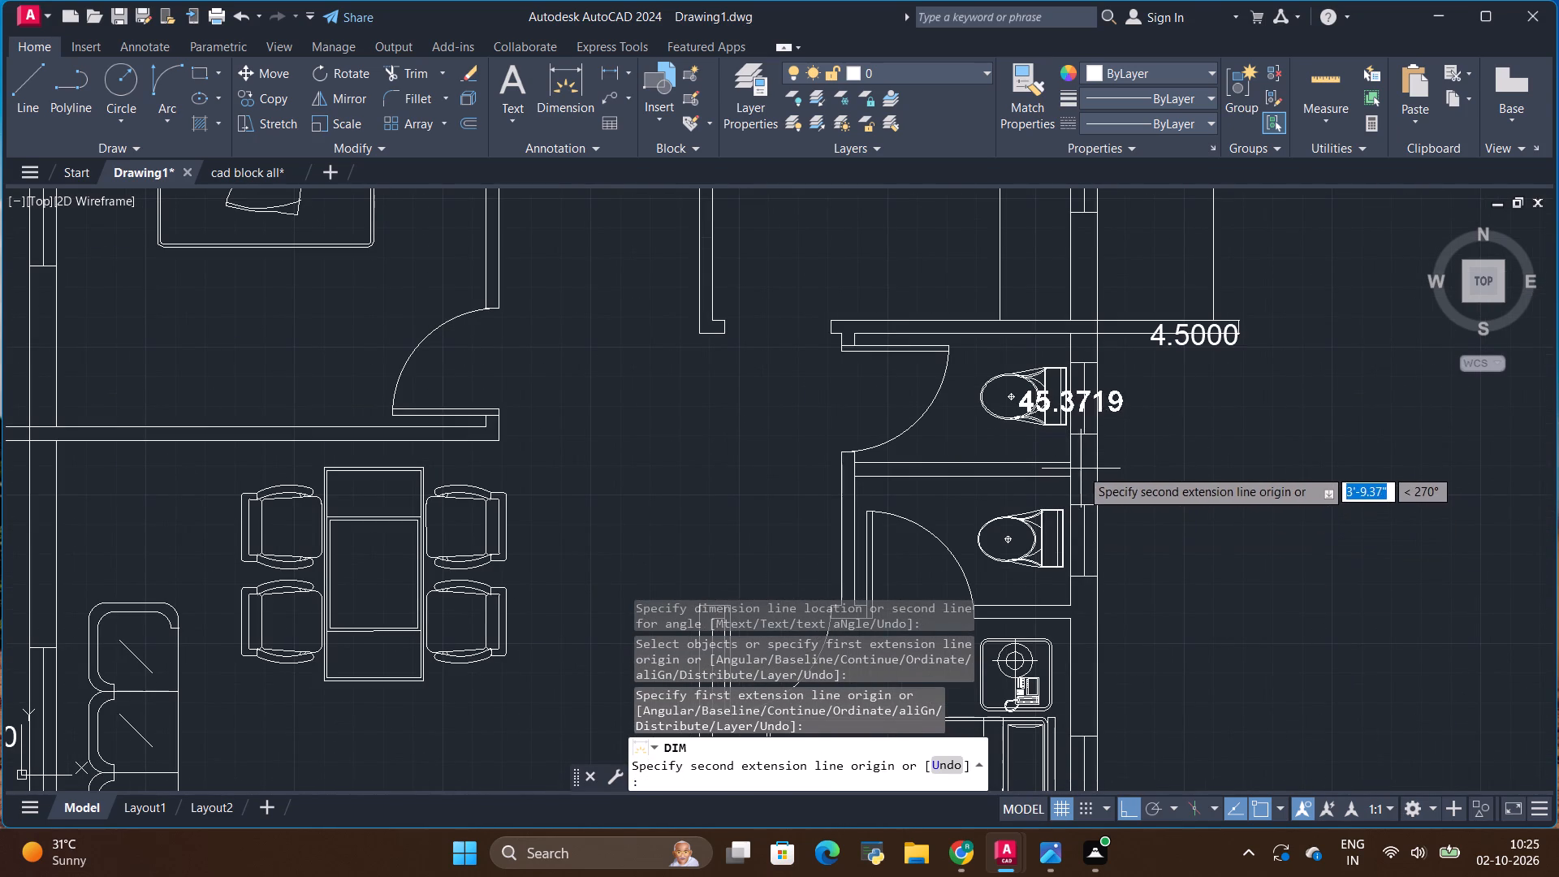
left_click(1067, 459)
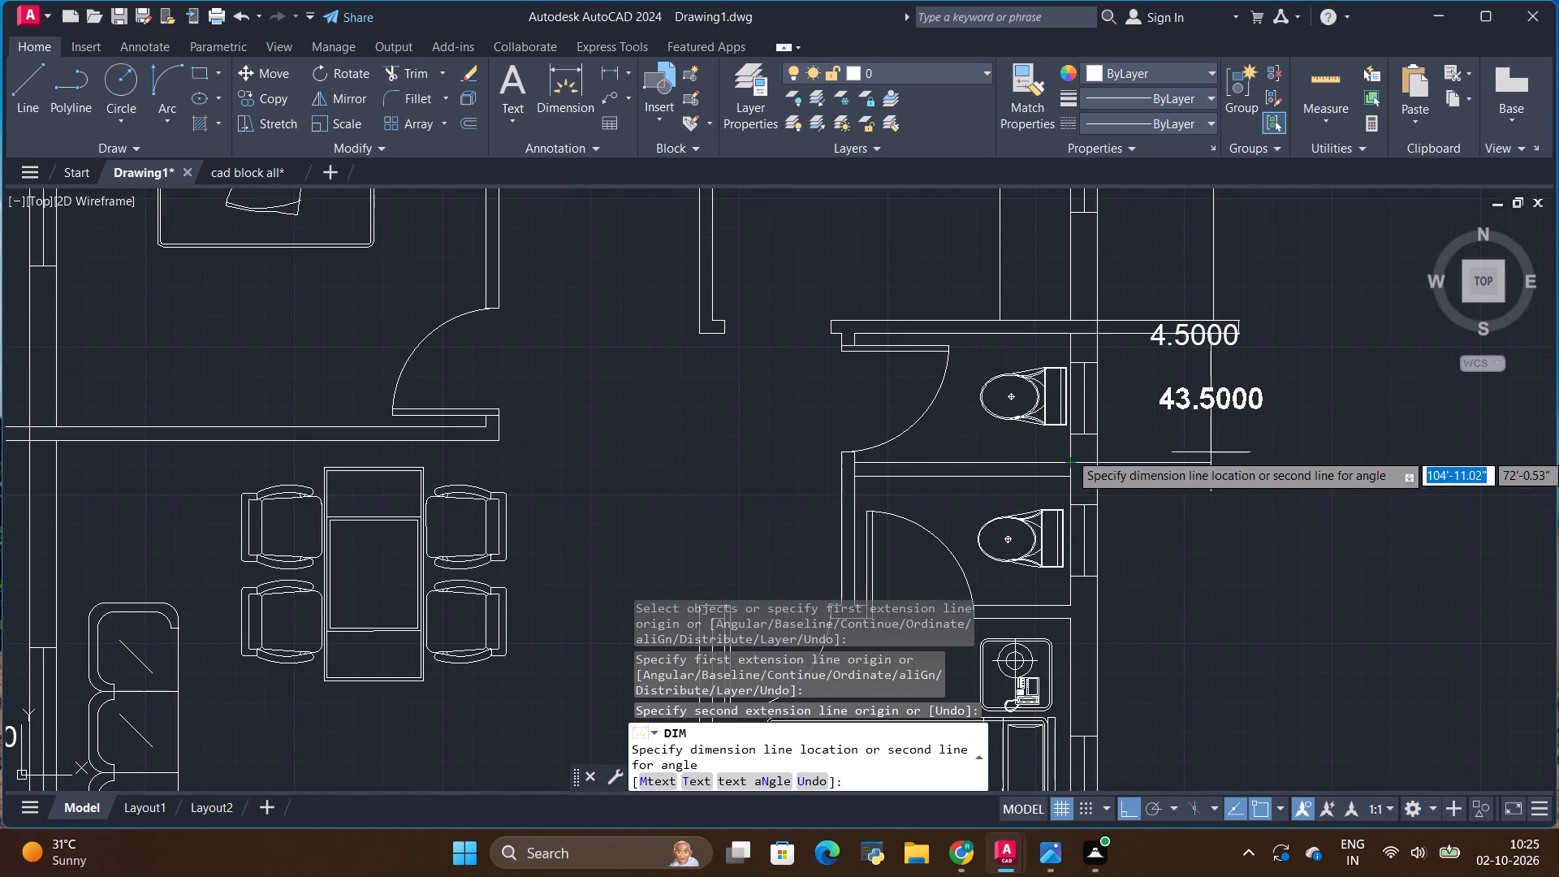
left_click(1214, 452)
Dimension the thickness of the partition wall between the two toilets, placing the dimension outside the right outer wall.
scroll(1043, 454, "up", 2)
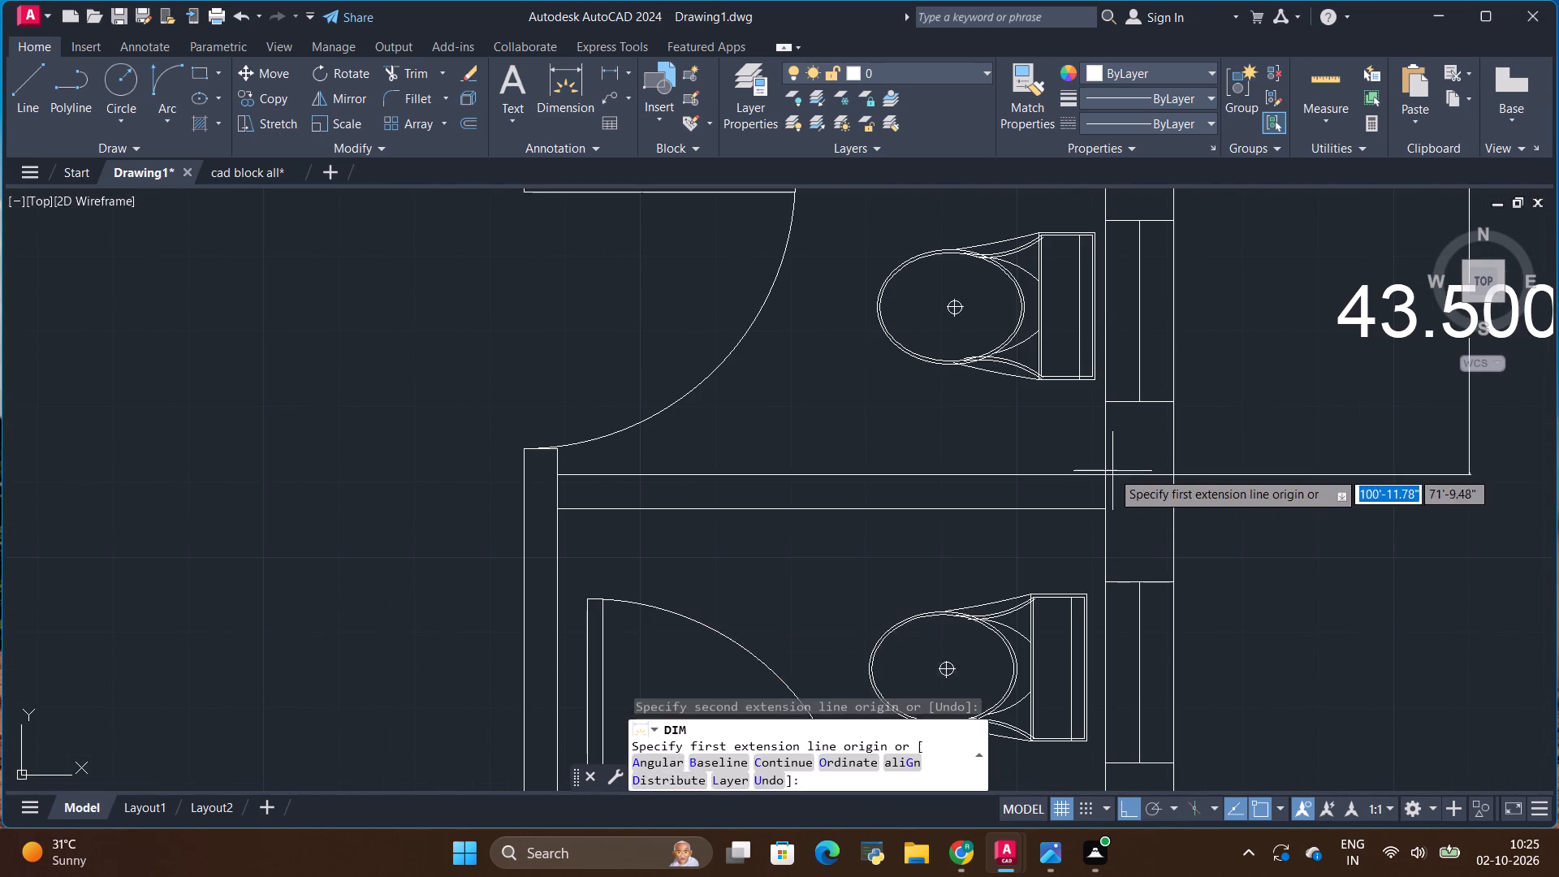
left_click(1111, 471)
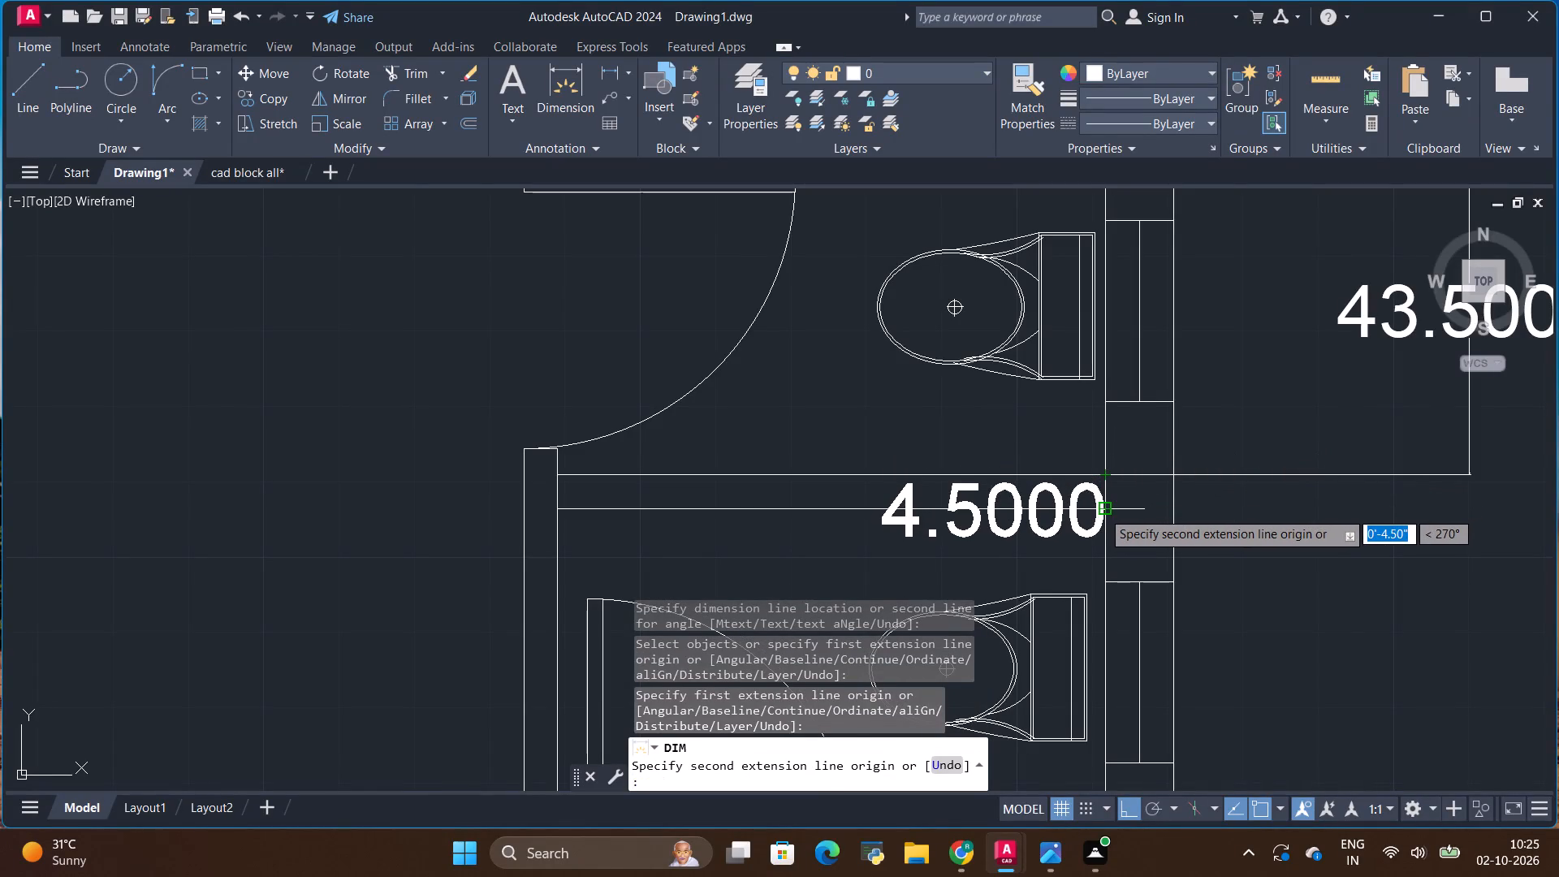
left_click(1099, 511)
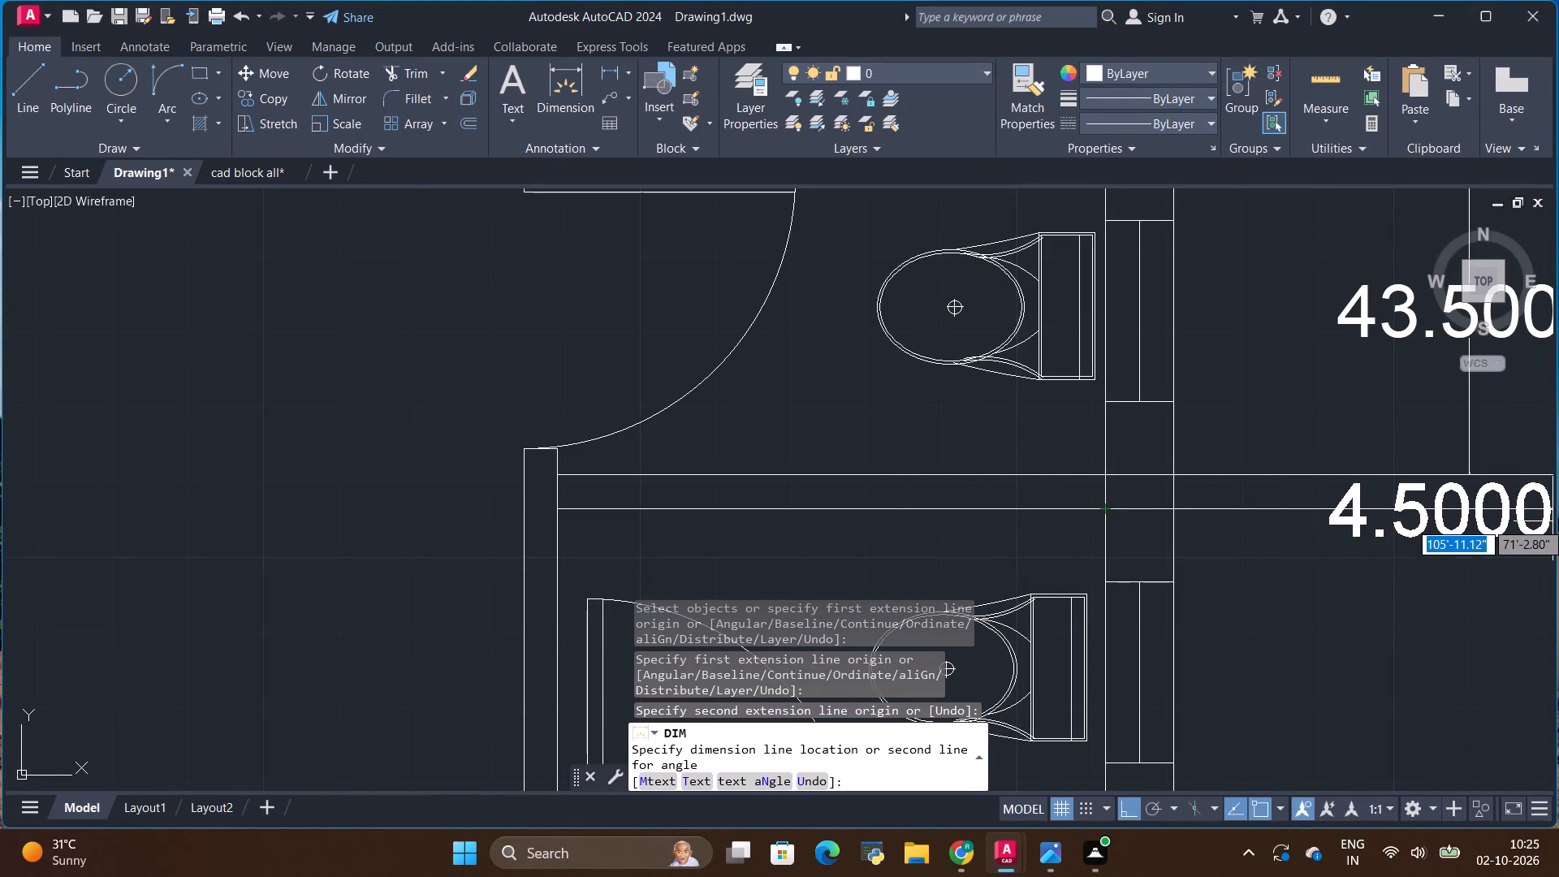
left_click(1558, 517)
scroll(1027, 526, "down", 1)
scroll(1077, 528, "up", 1)
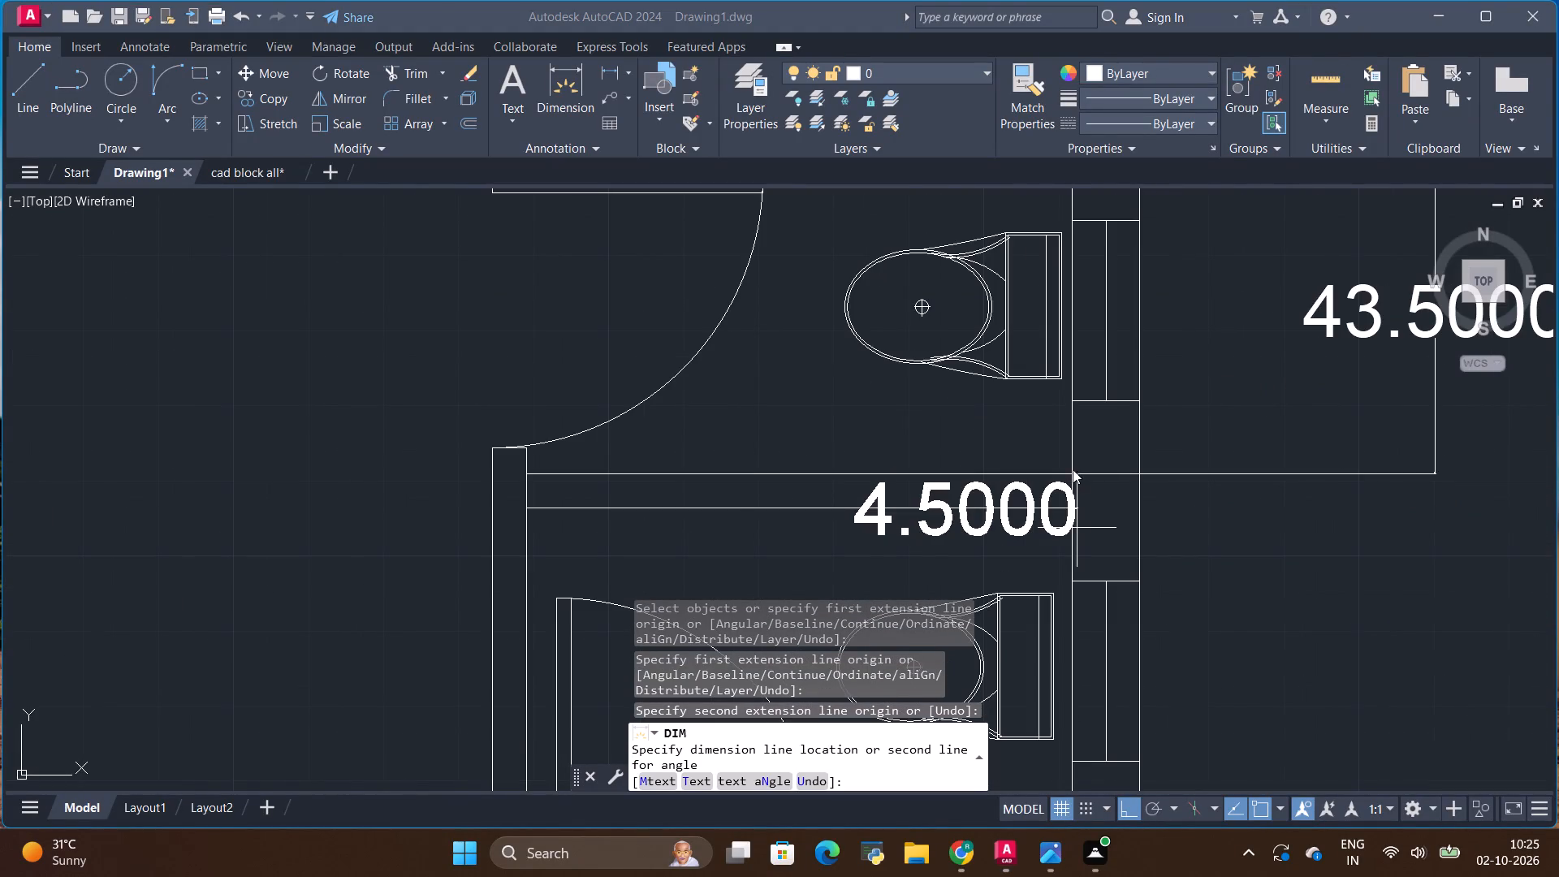
scroll(1053, 507, "up", 3)
scroll(957, 529, "down", 2)
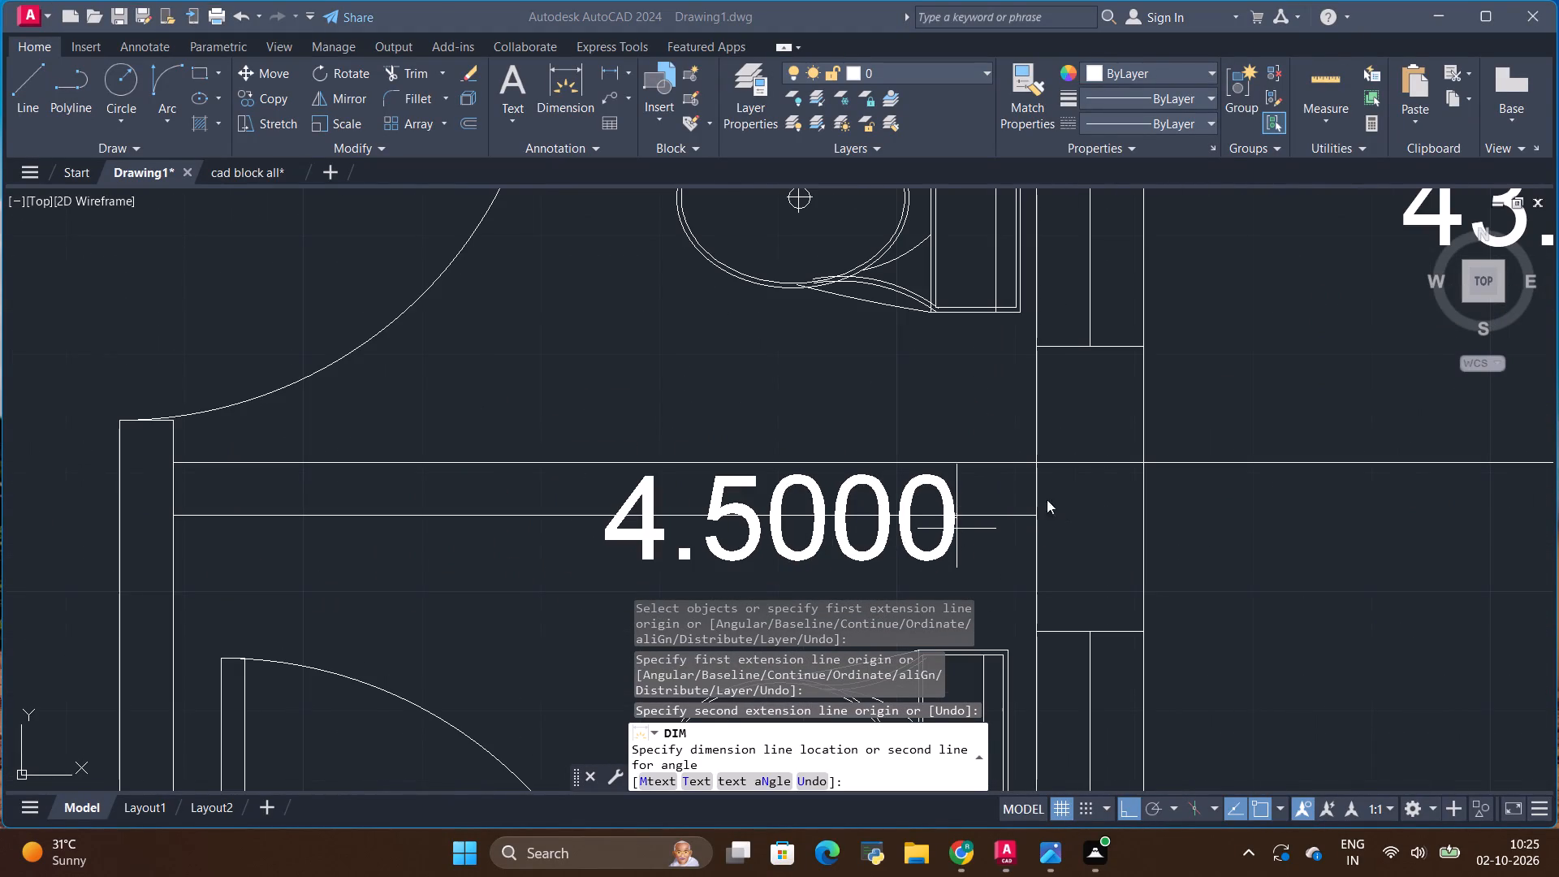
scroll(1017, 498, "down", 3)
scroll(1021, 500, "up", 2)
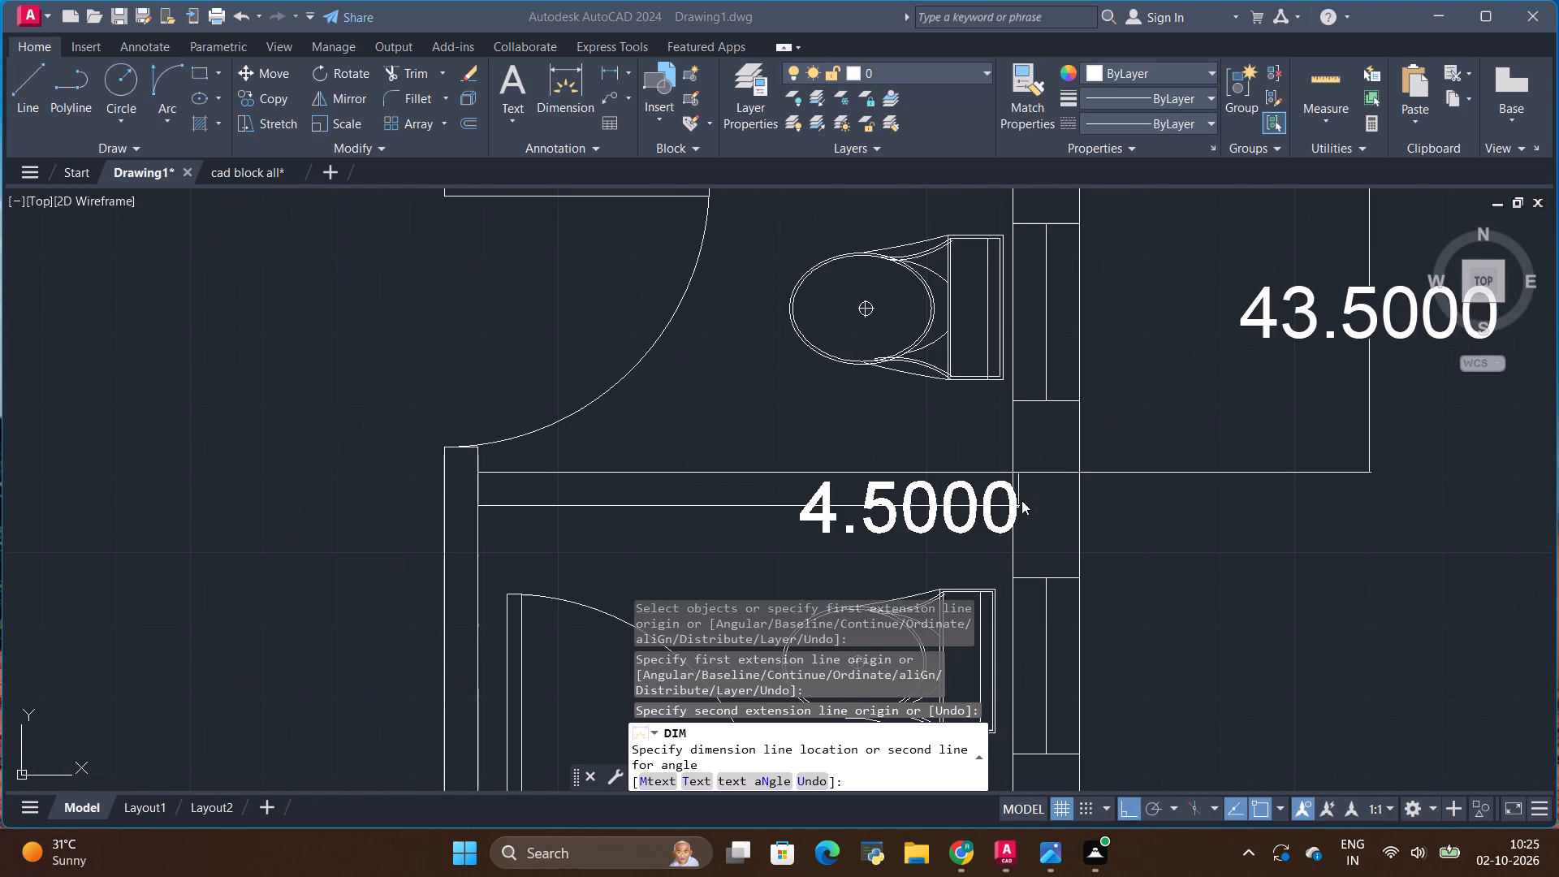
left_click(965, 499)
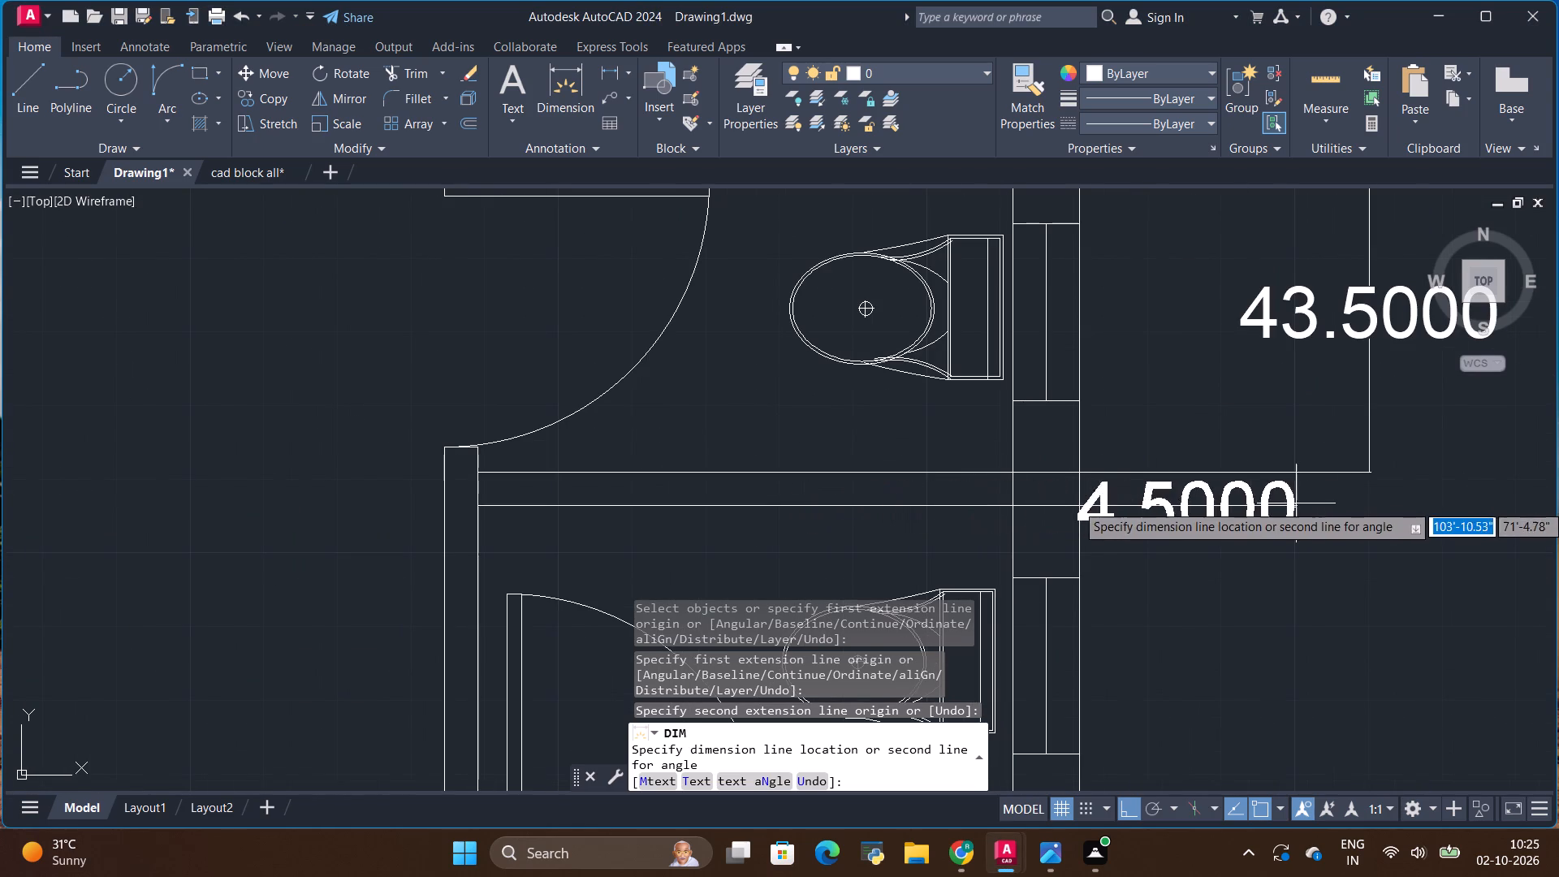
left_click(1427, 485)
left_click(1324, 510)
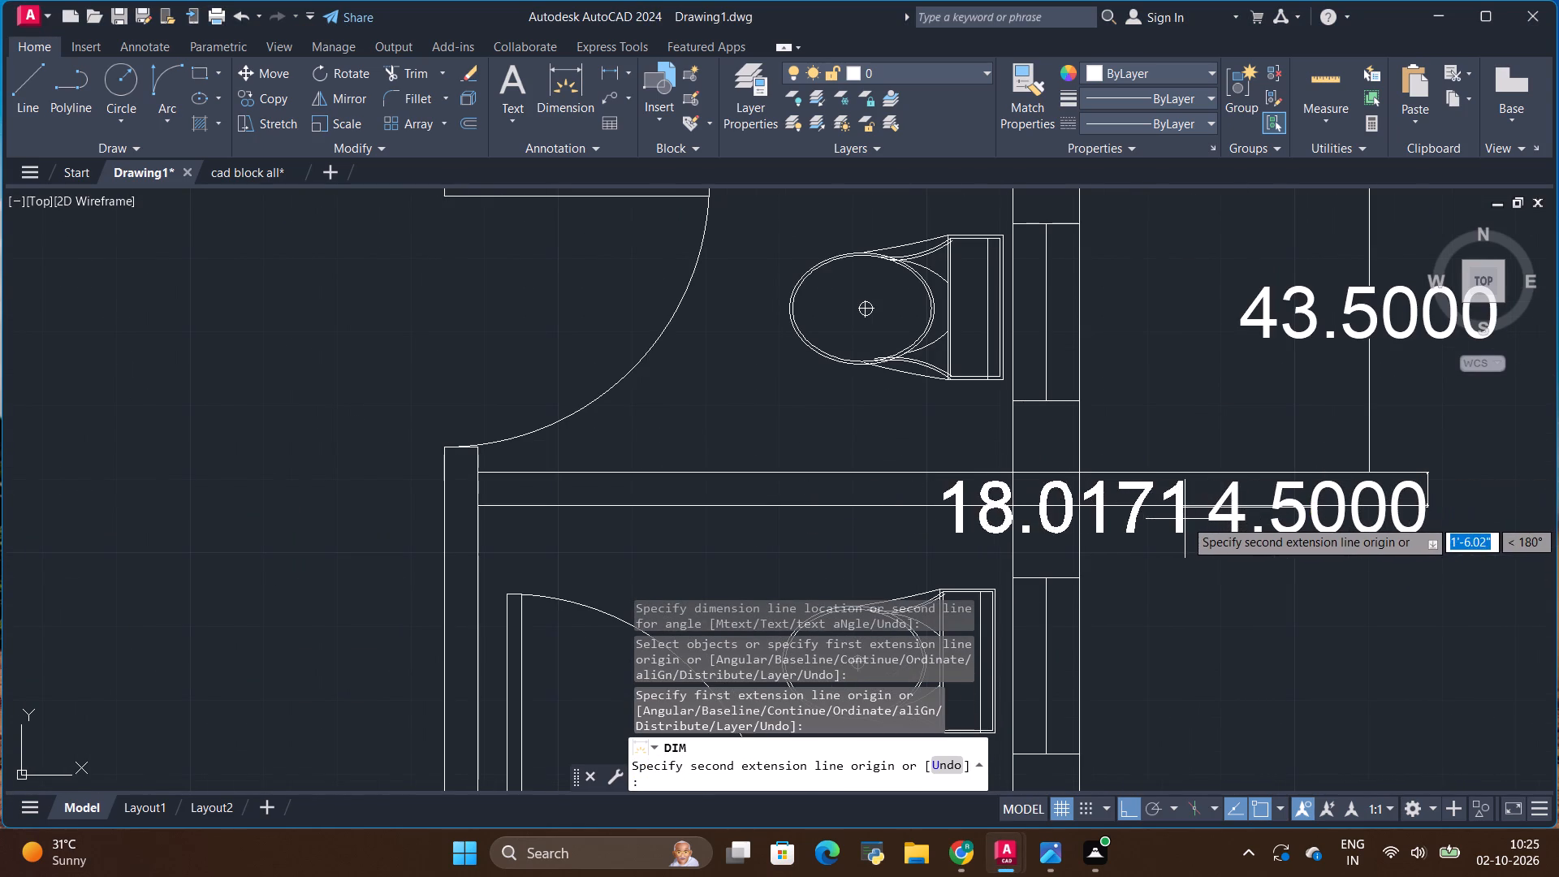
key("Escape")
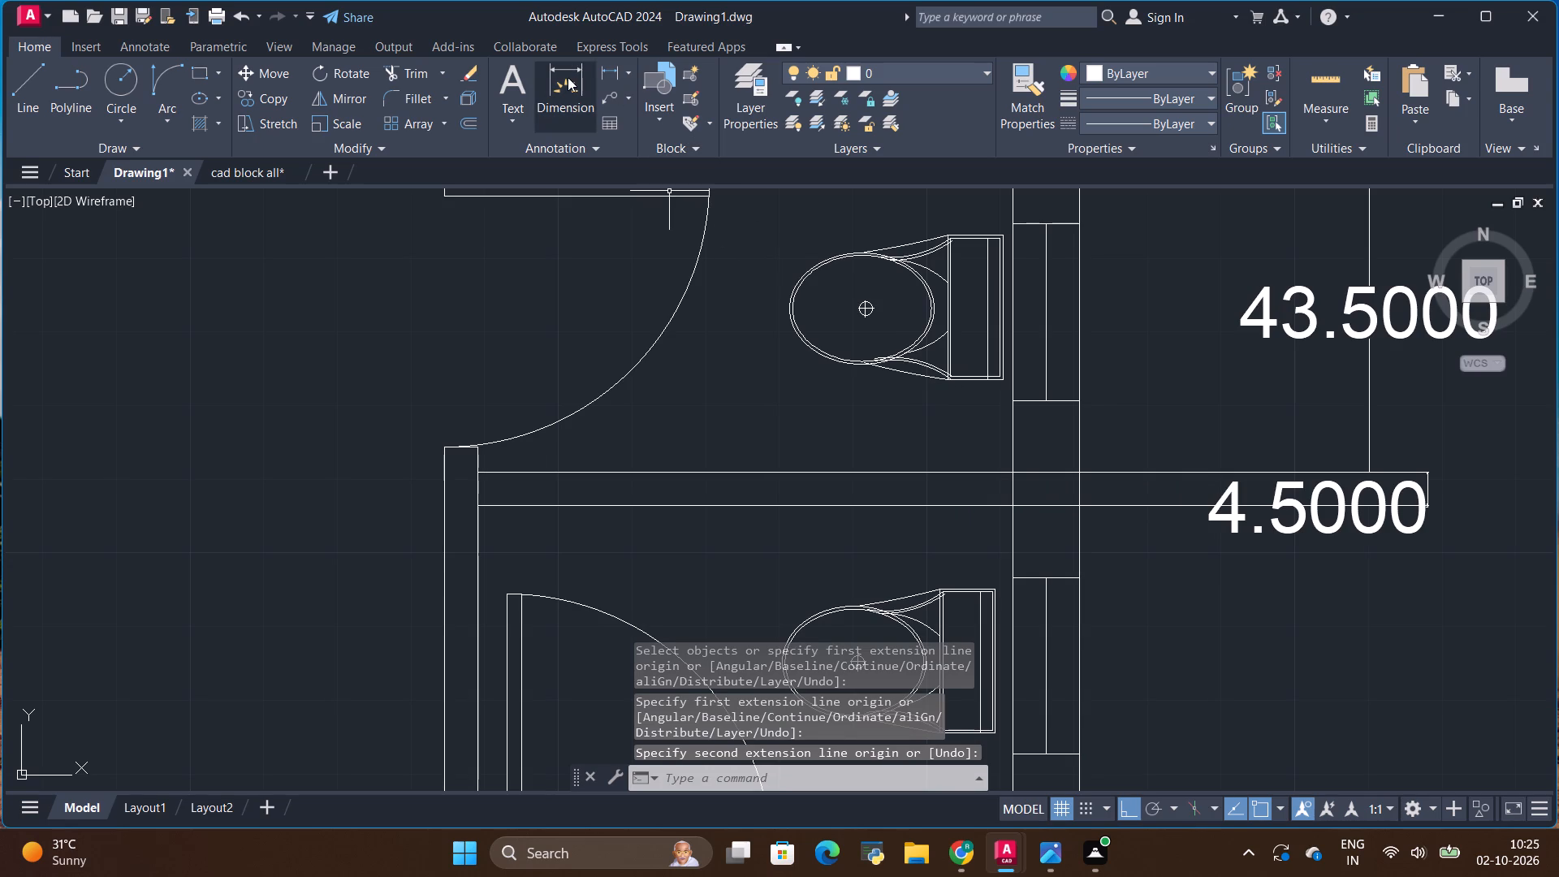
Dimension the lower toilet's inside length from the partition wall to its bottom wall, placing the dimension line outside the right outer wall.
left_click(568, 77)
left_click(1081, 502)
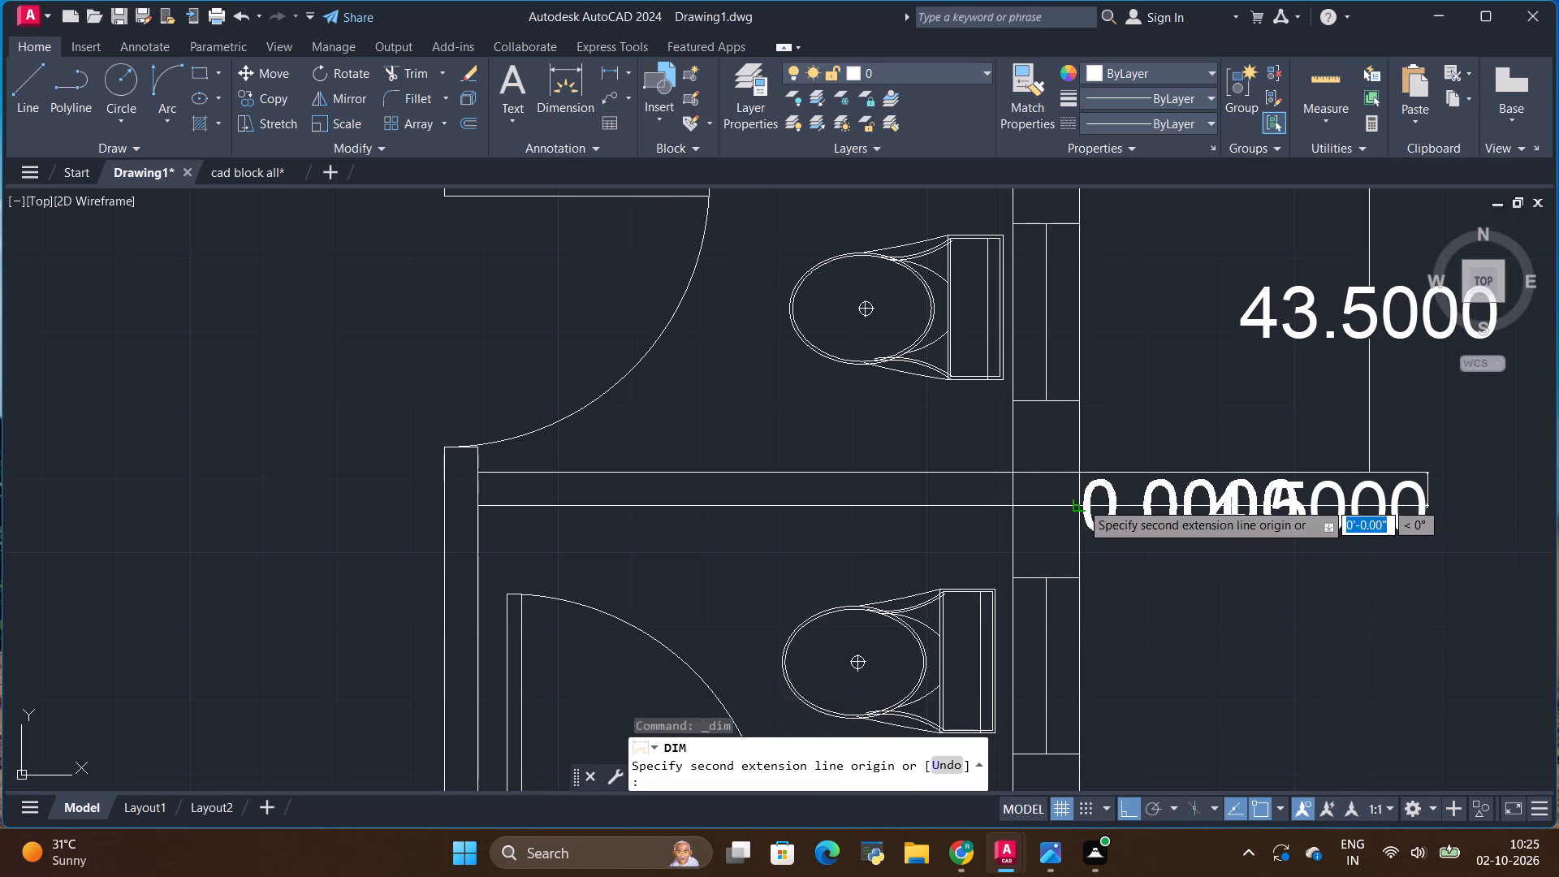
scroll(1086, 451, "down", 2)
scroll(1082, 594, "up", 1)
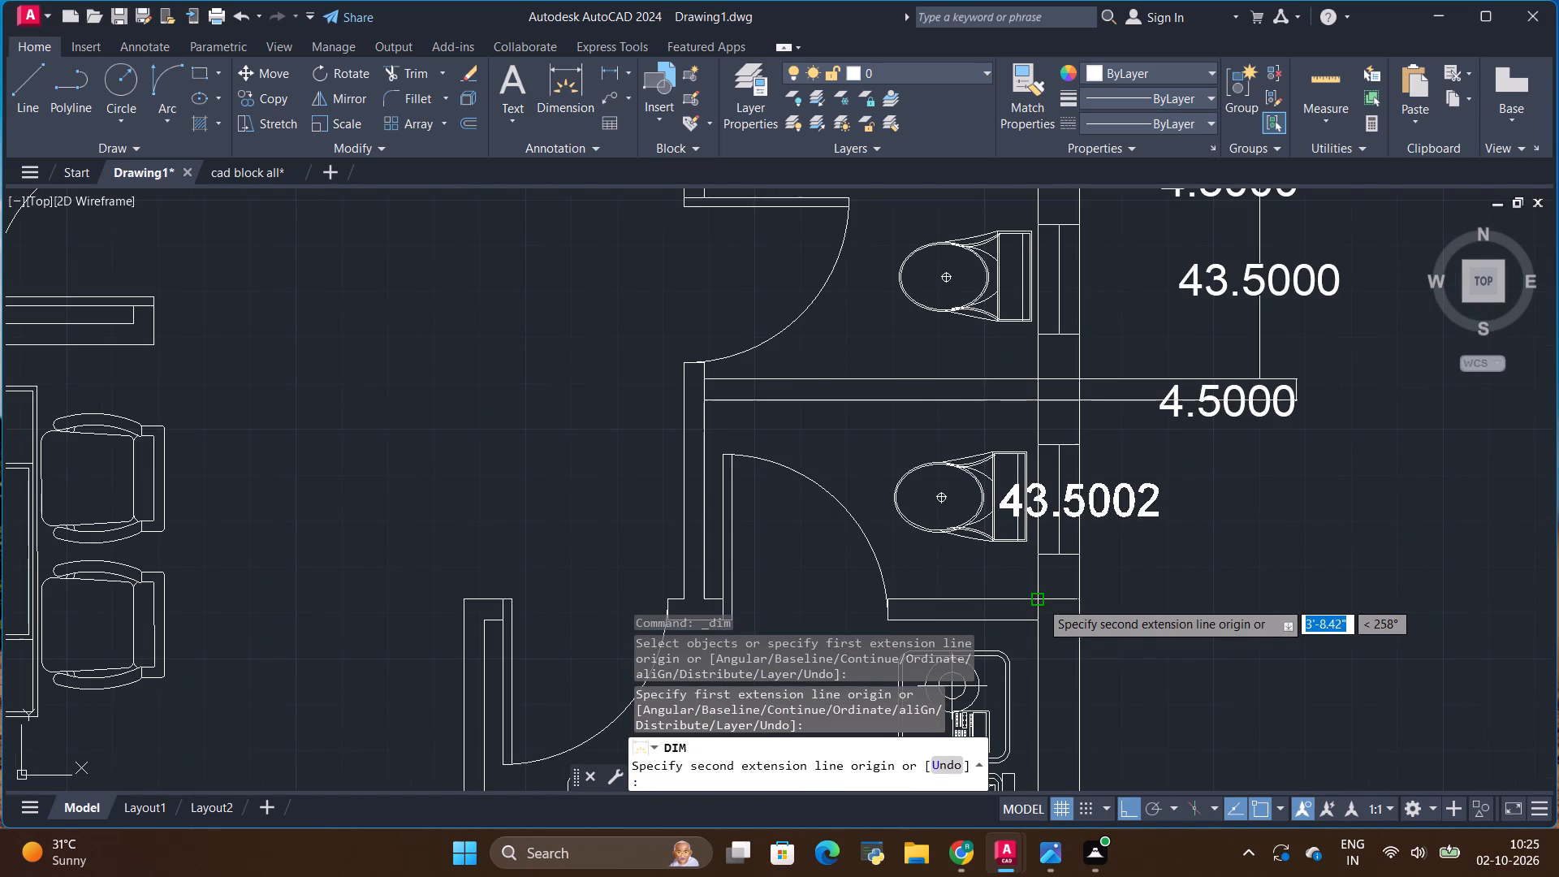
left_click(1081, 598)
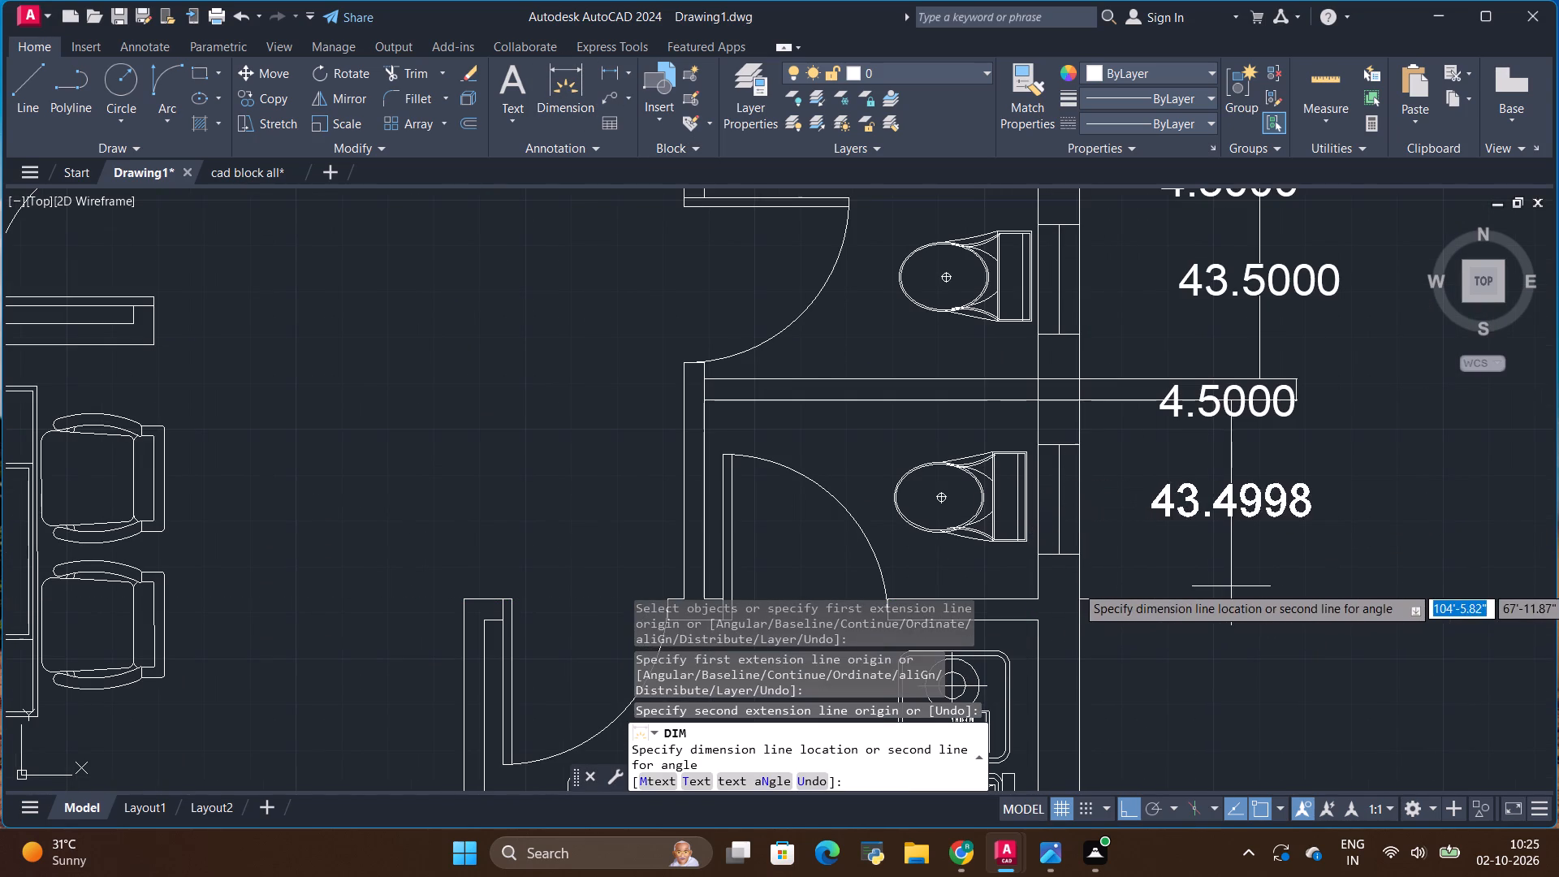
left_click(1299, 578)
Dimension the lower bedroom's length from the toilet-side wall's upper face to its bottom wall, placing the dimension line outside the right outer wall.
scroll(1220, 518, "down", 1)
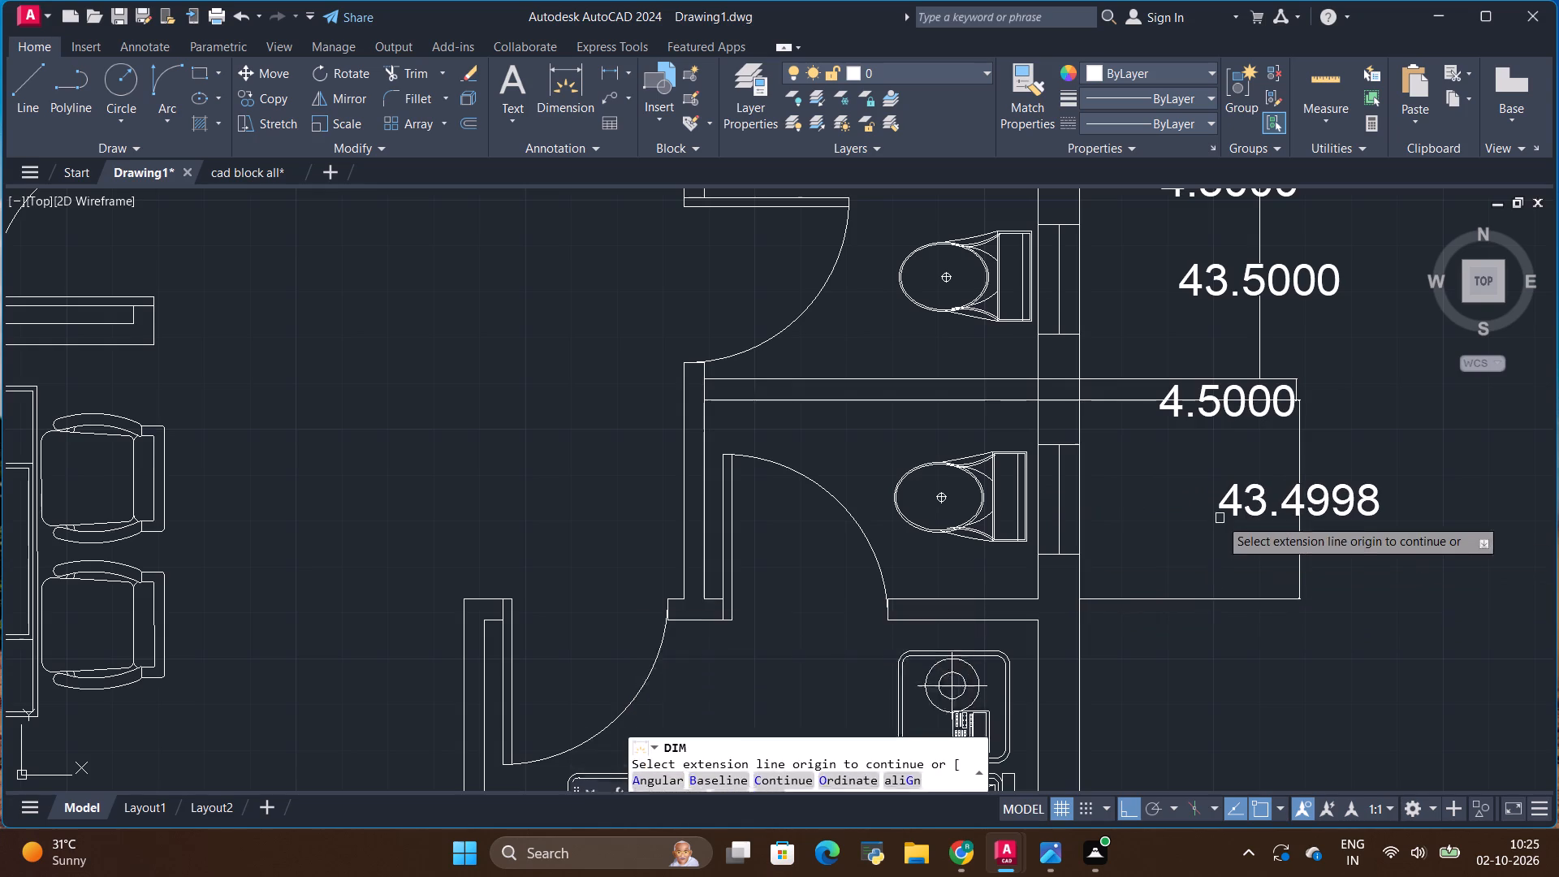
scroll(1220, 516, "down", 1)
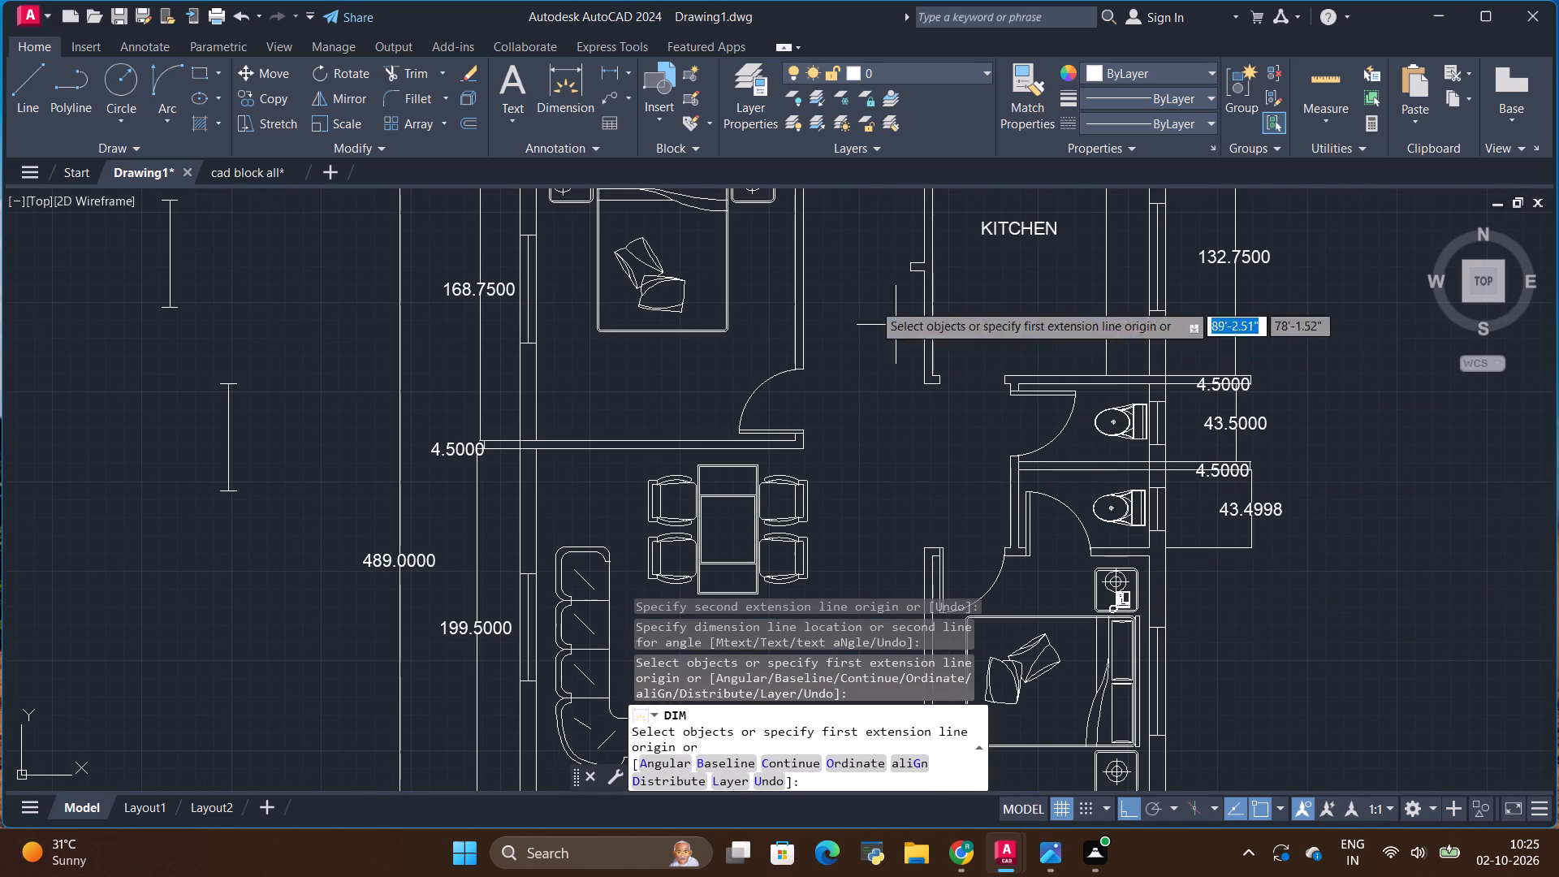
left_click(577, 89)
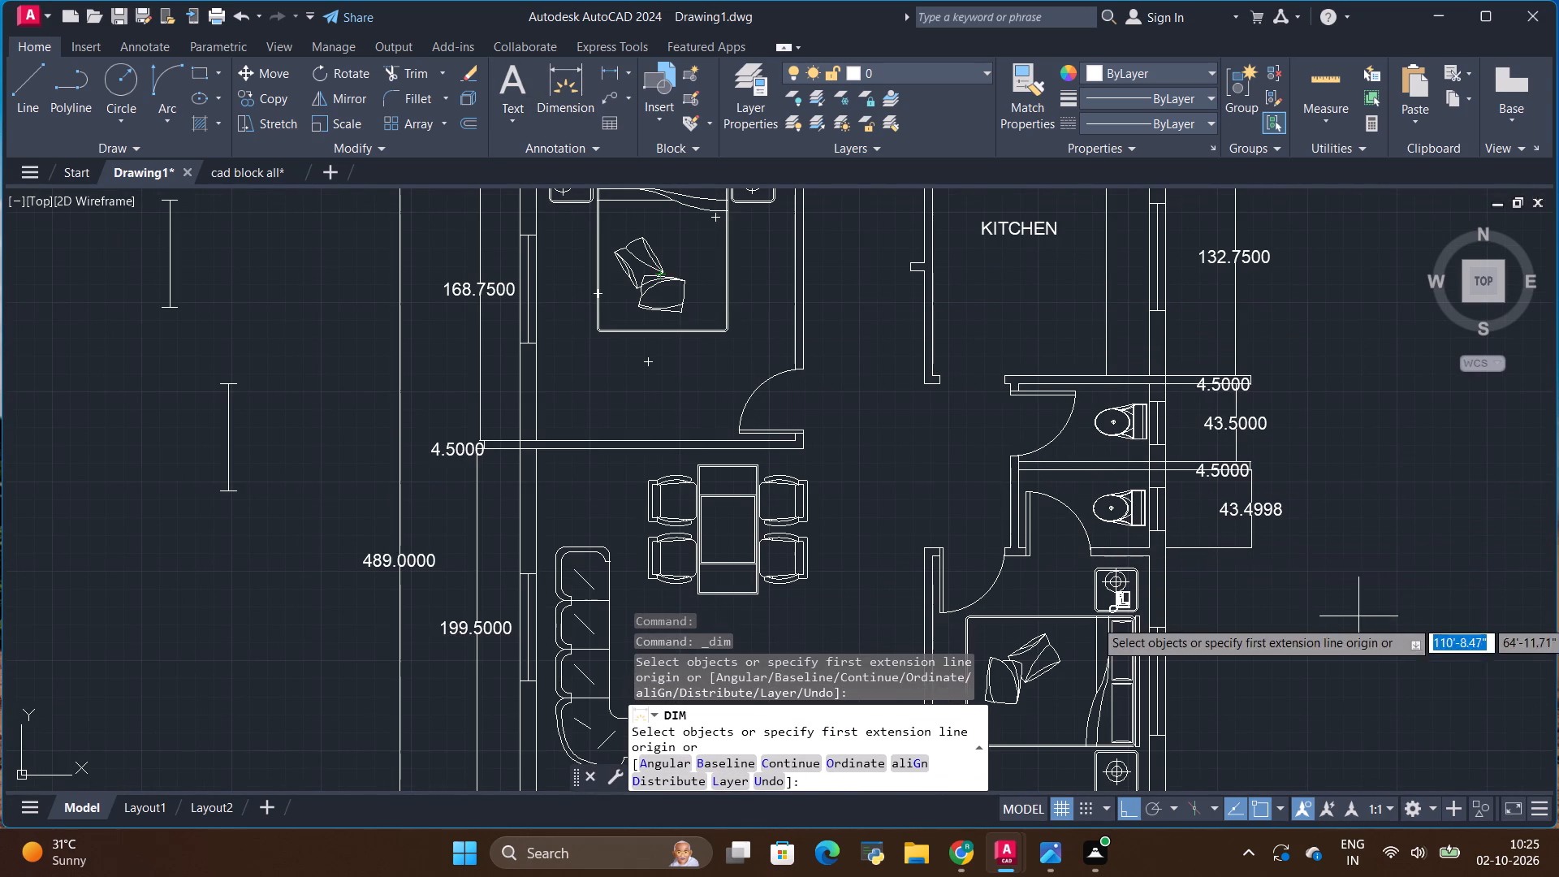
scroll(1251, 581, "up", 1)
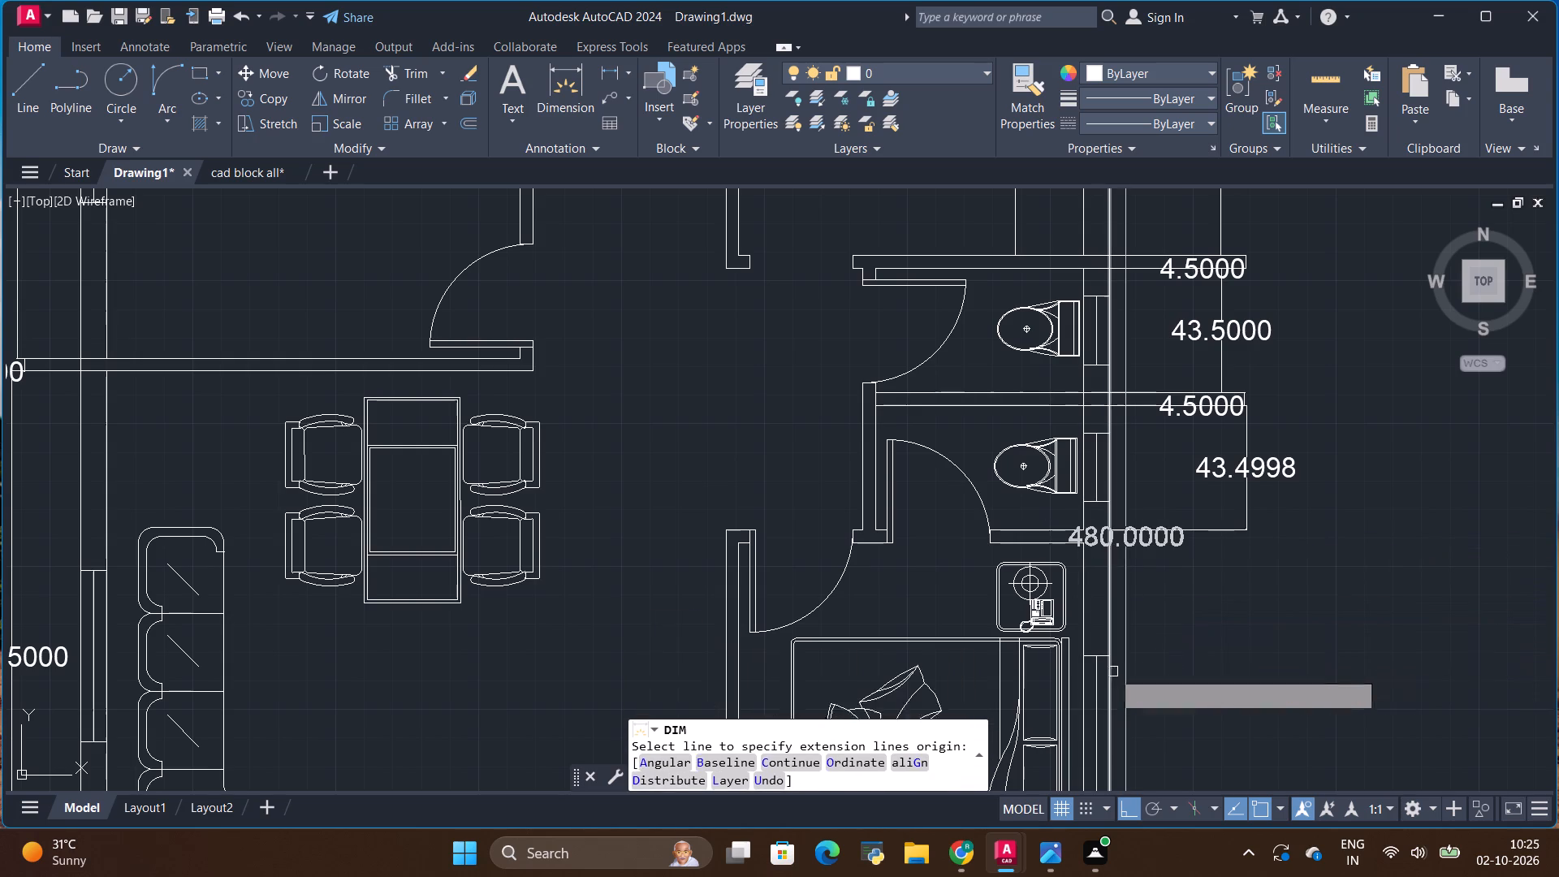
scroll(1125, 562, "down", 2)
scroll(1134, 533, "up", 2)
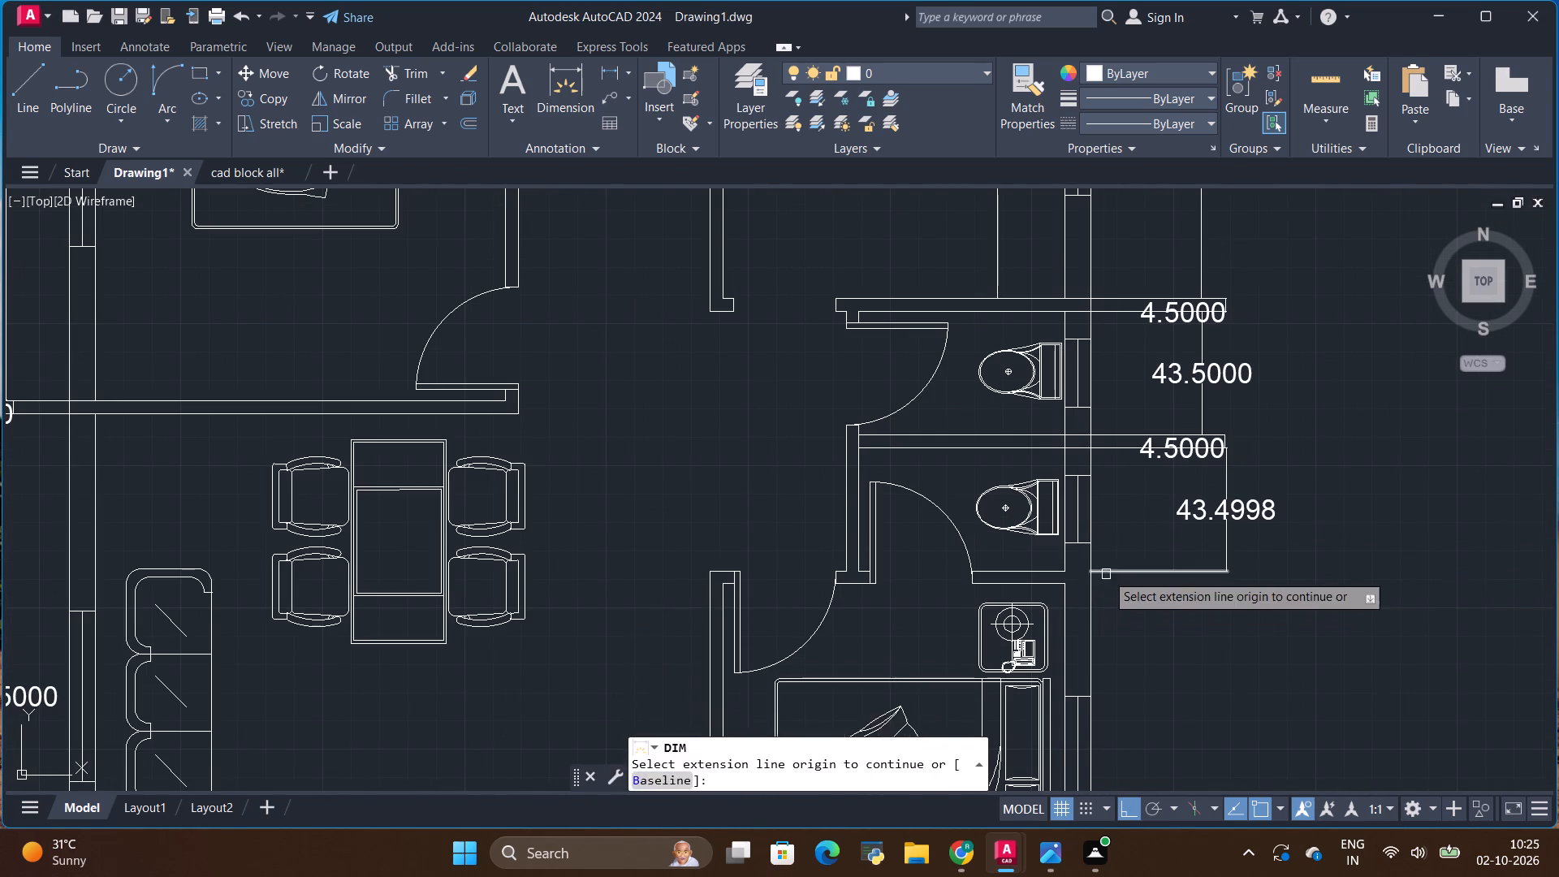
left_click(1094, 570)
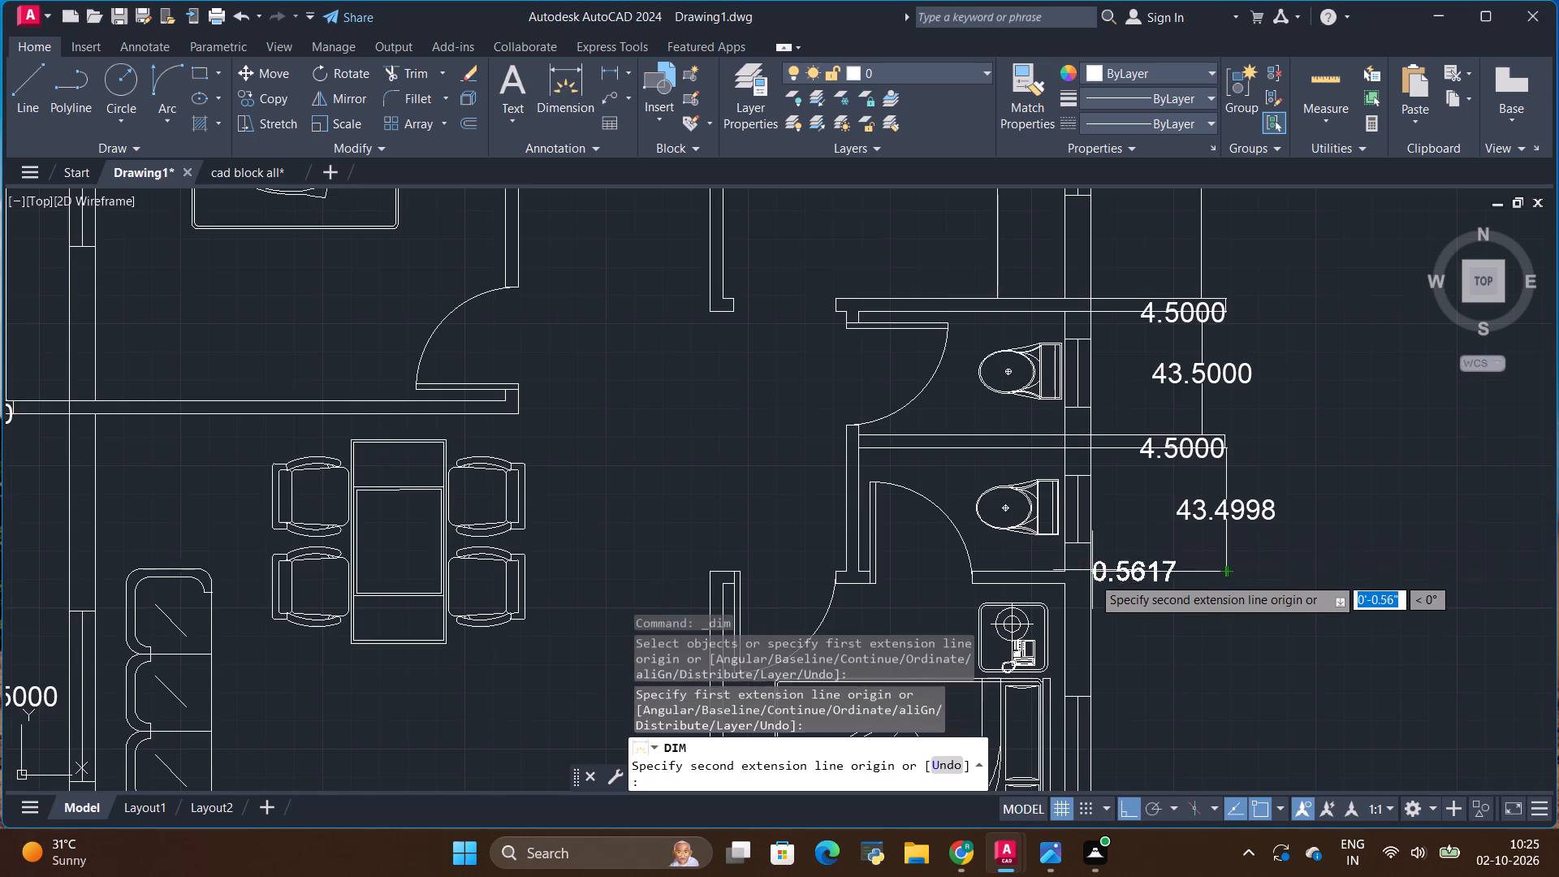
scroll(1092, 558, "down", 3)
scroll(1097, 621, "up", 2)
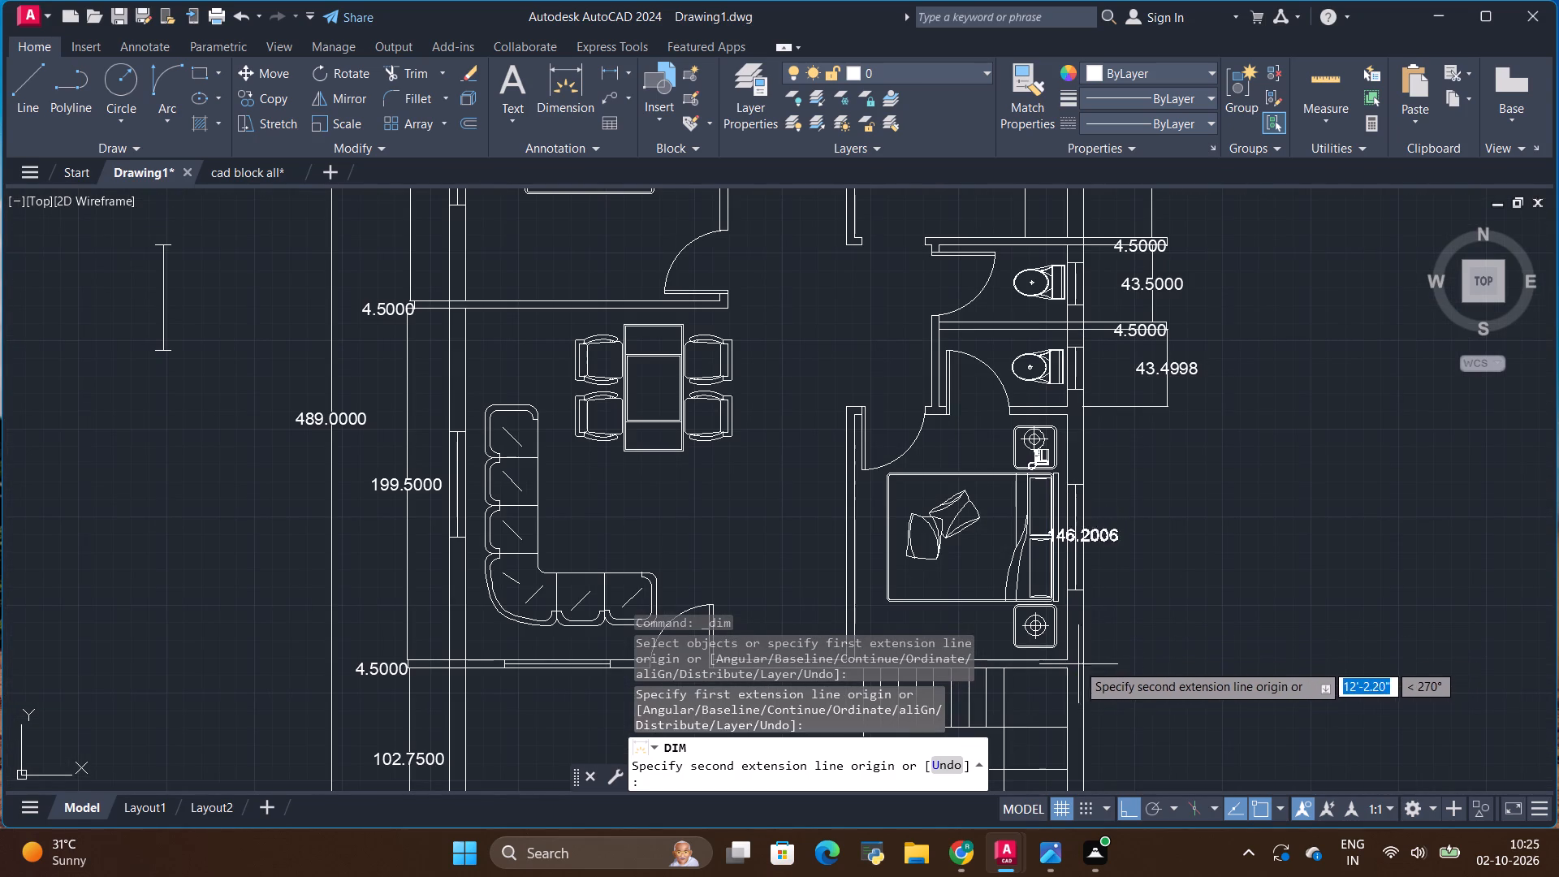
scroll(1084, 656, "up", 1)
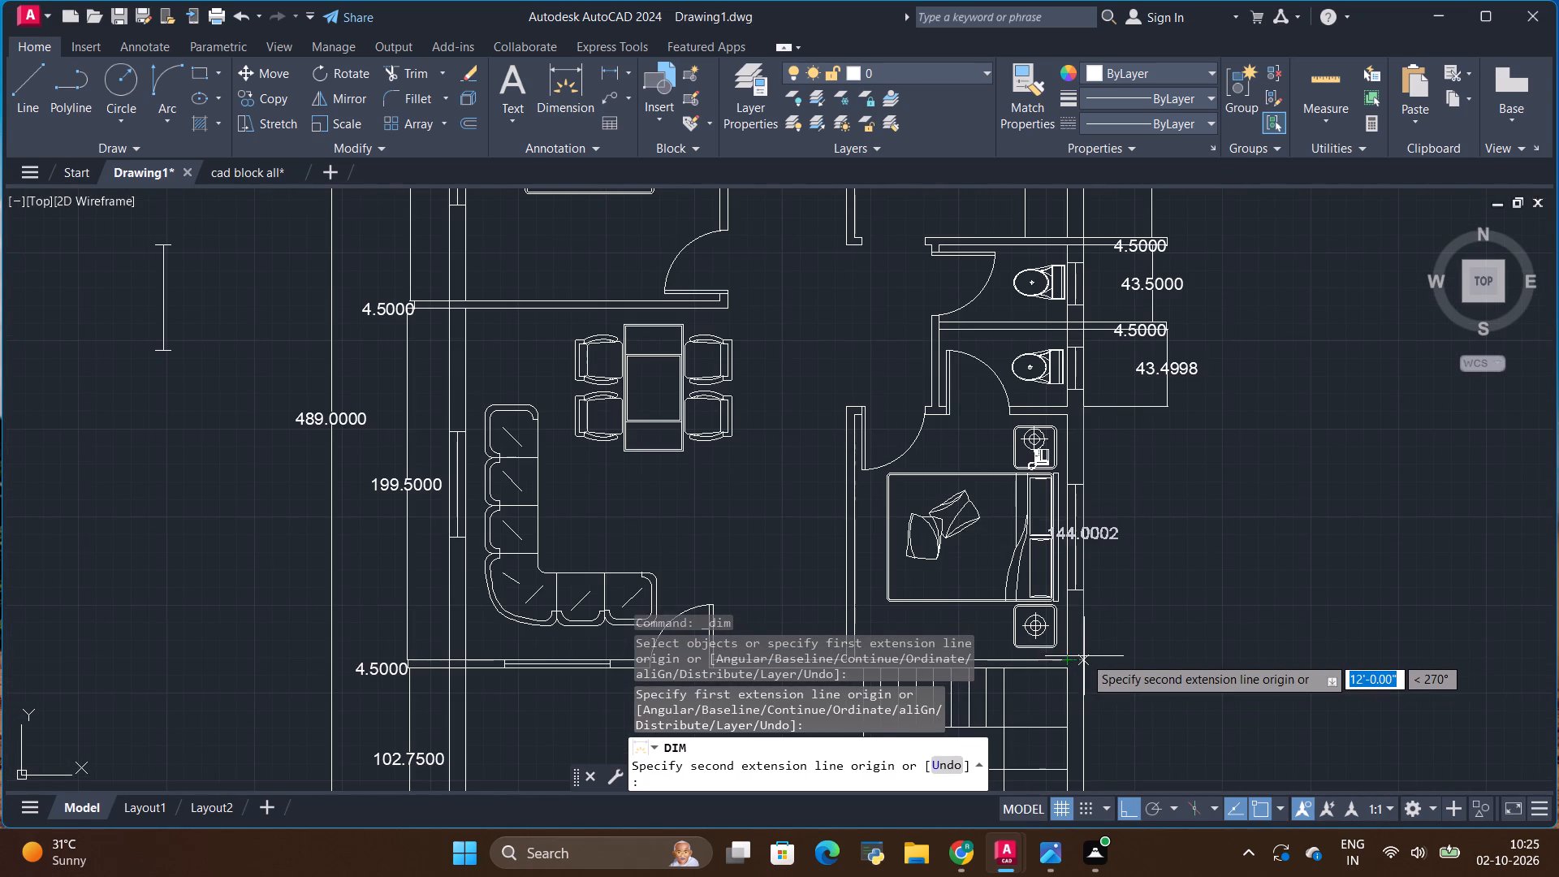
scroll(1084, 656, "up", 1)
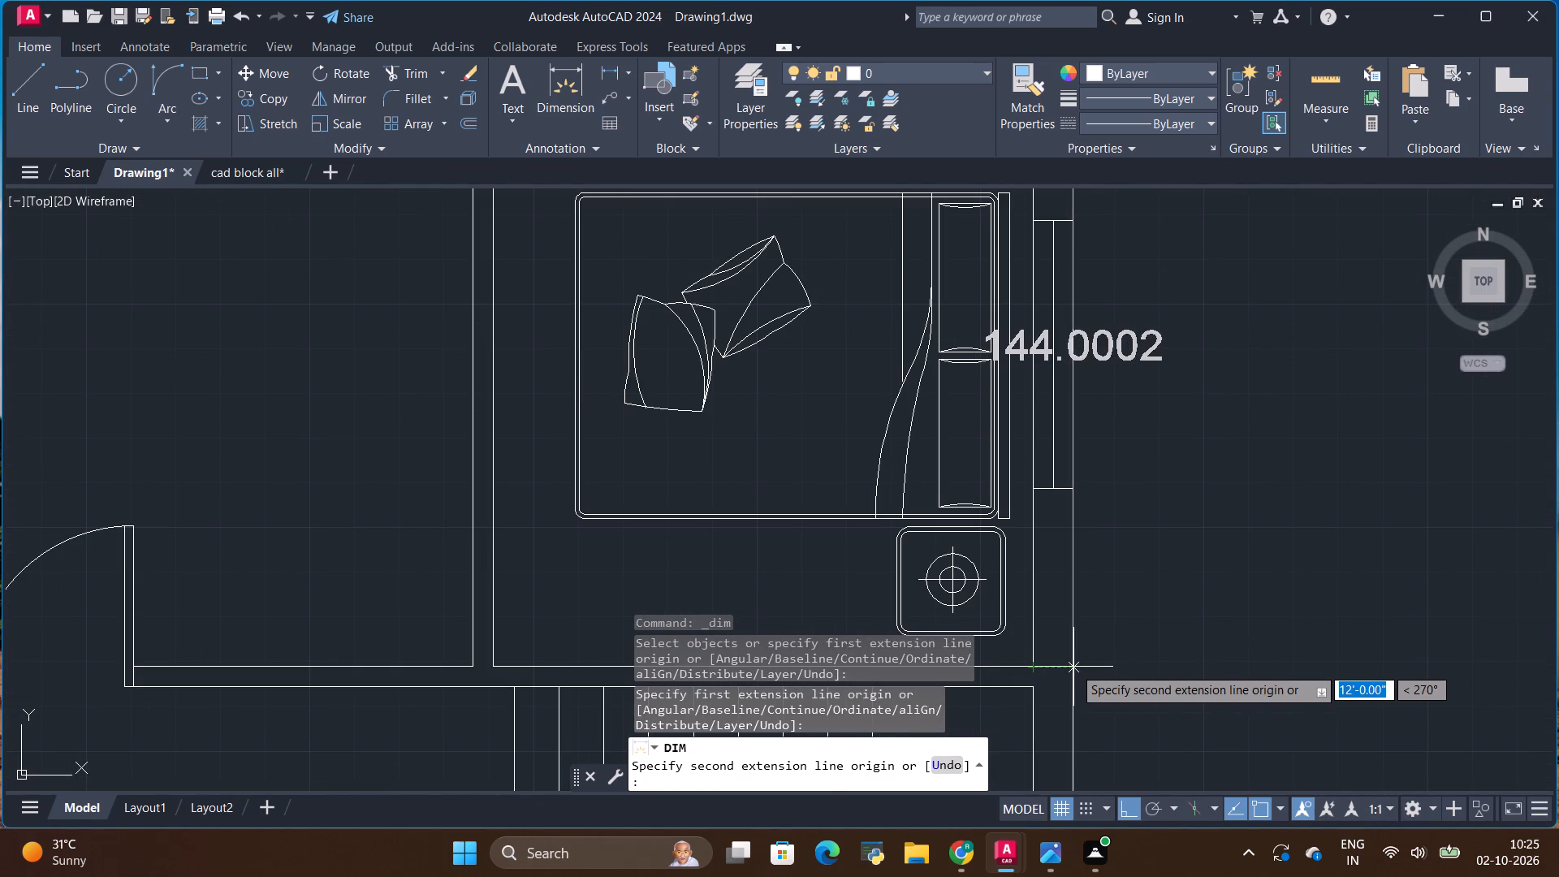
left_click(1073, 667)
scroll(1219, 672, "down", 2)
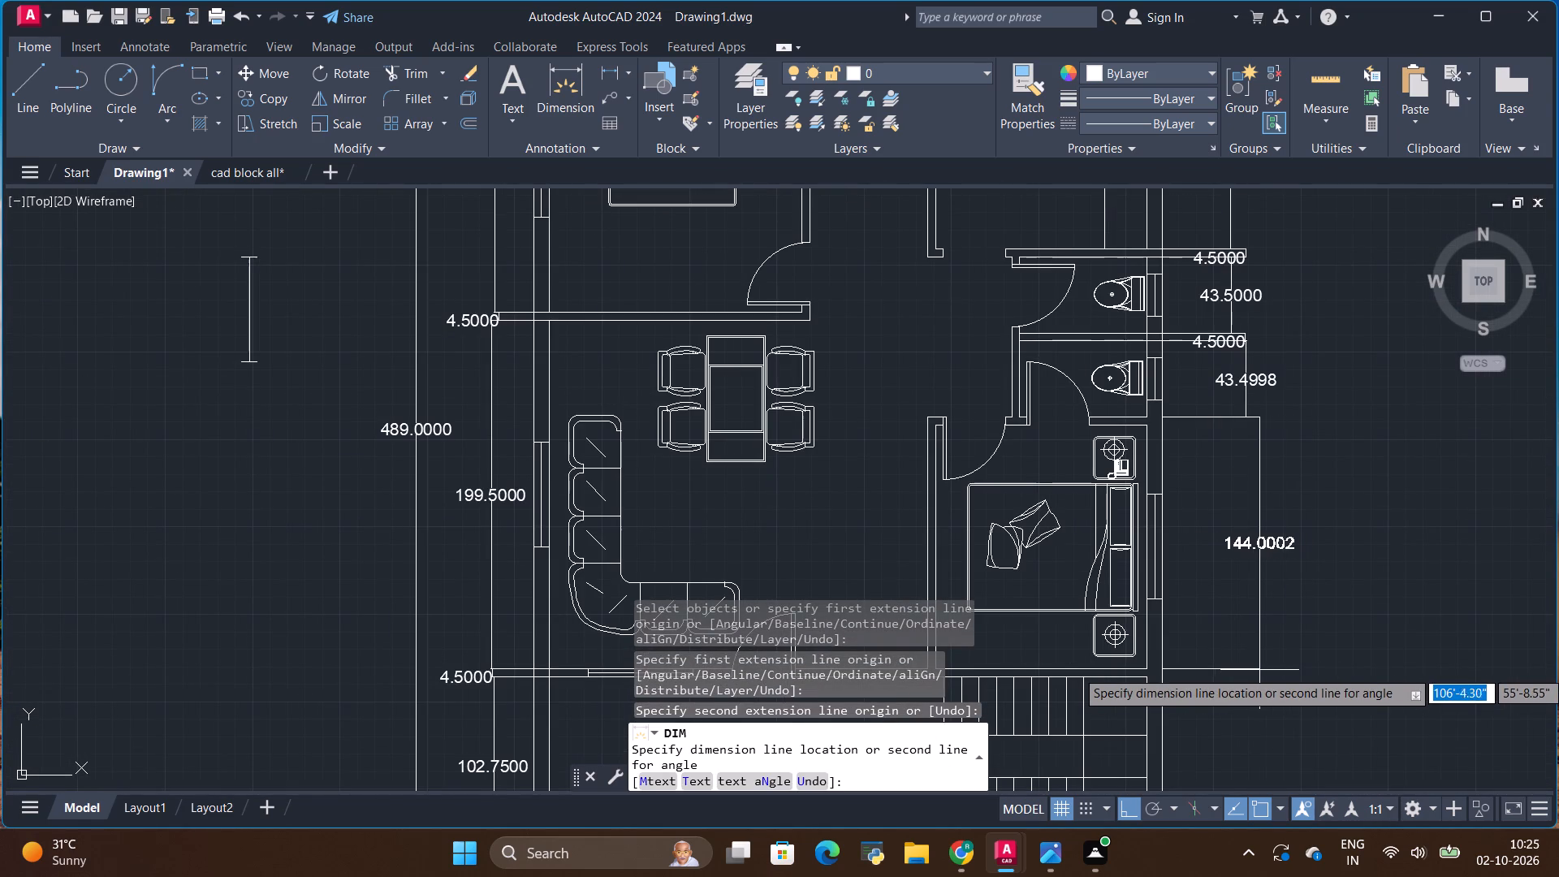
left_click(1243, 672)
Dimension the thickness of the wall between the lower bedroom and the staircase, placing the dimension outside the right outer wall.
scroll(1151, 541, "down", 2)
scroll(1139, 607, "up", 2)
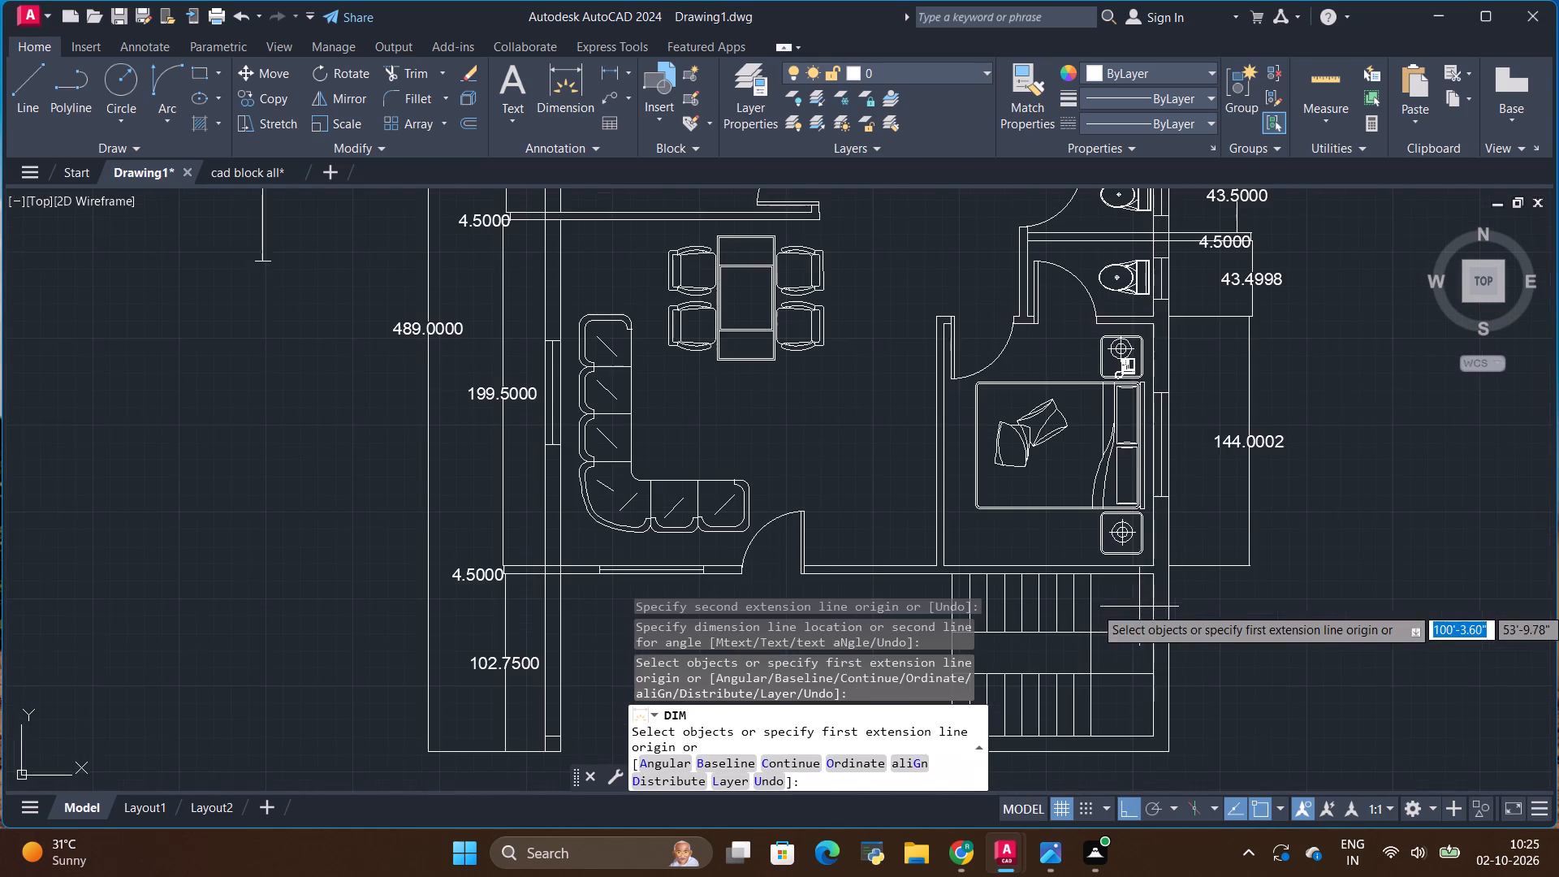
left_click(547, 104)
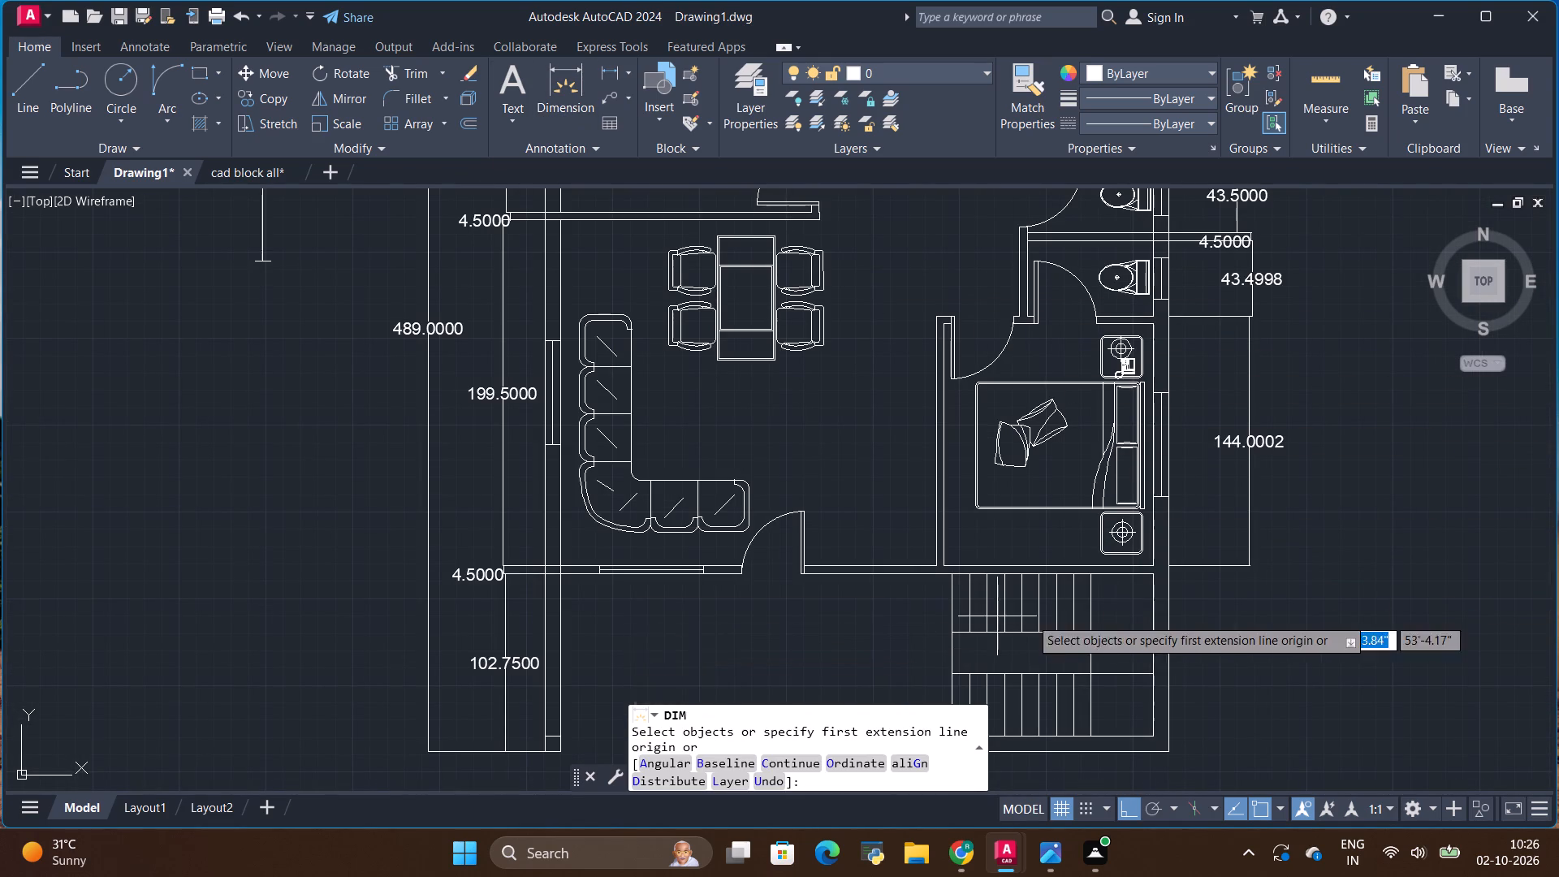
scroll(1214, 581, "up", 2)
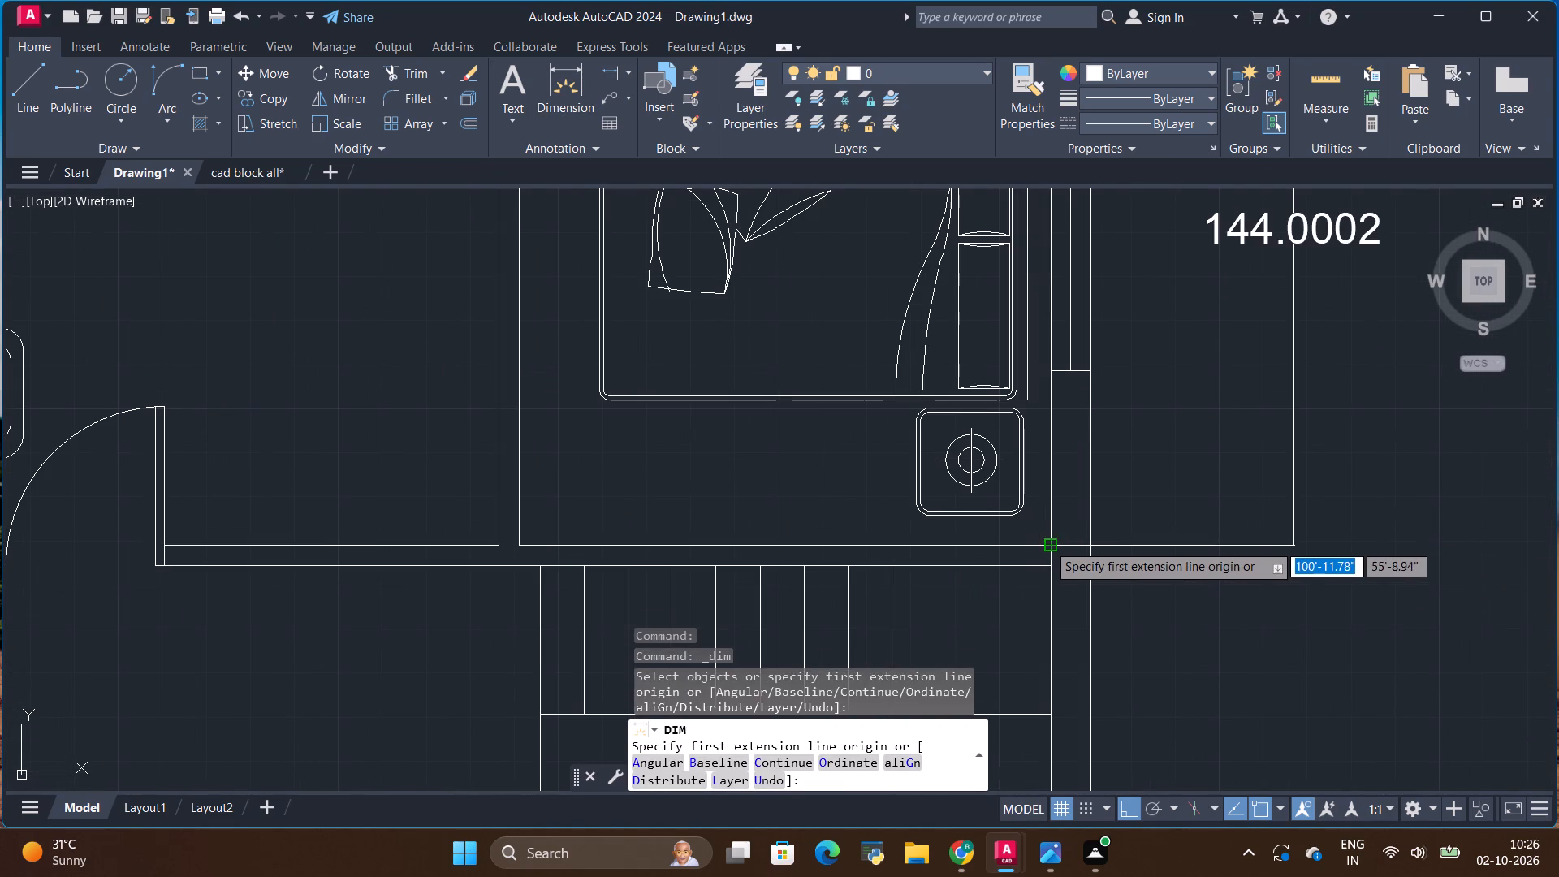
left_click(1047, 543)
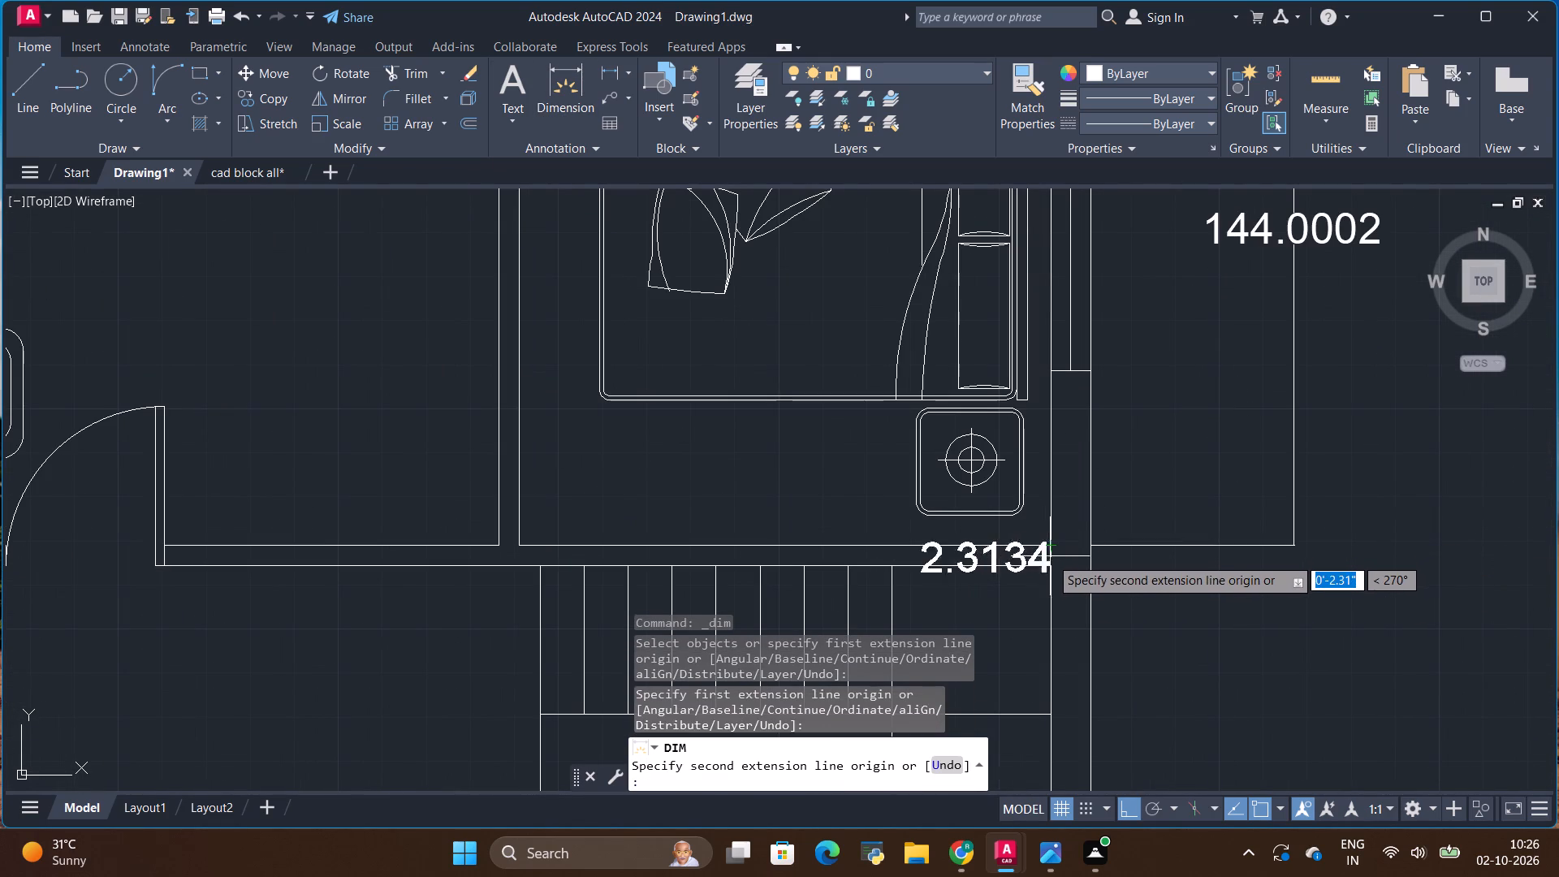
left_click(1049, 562)
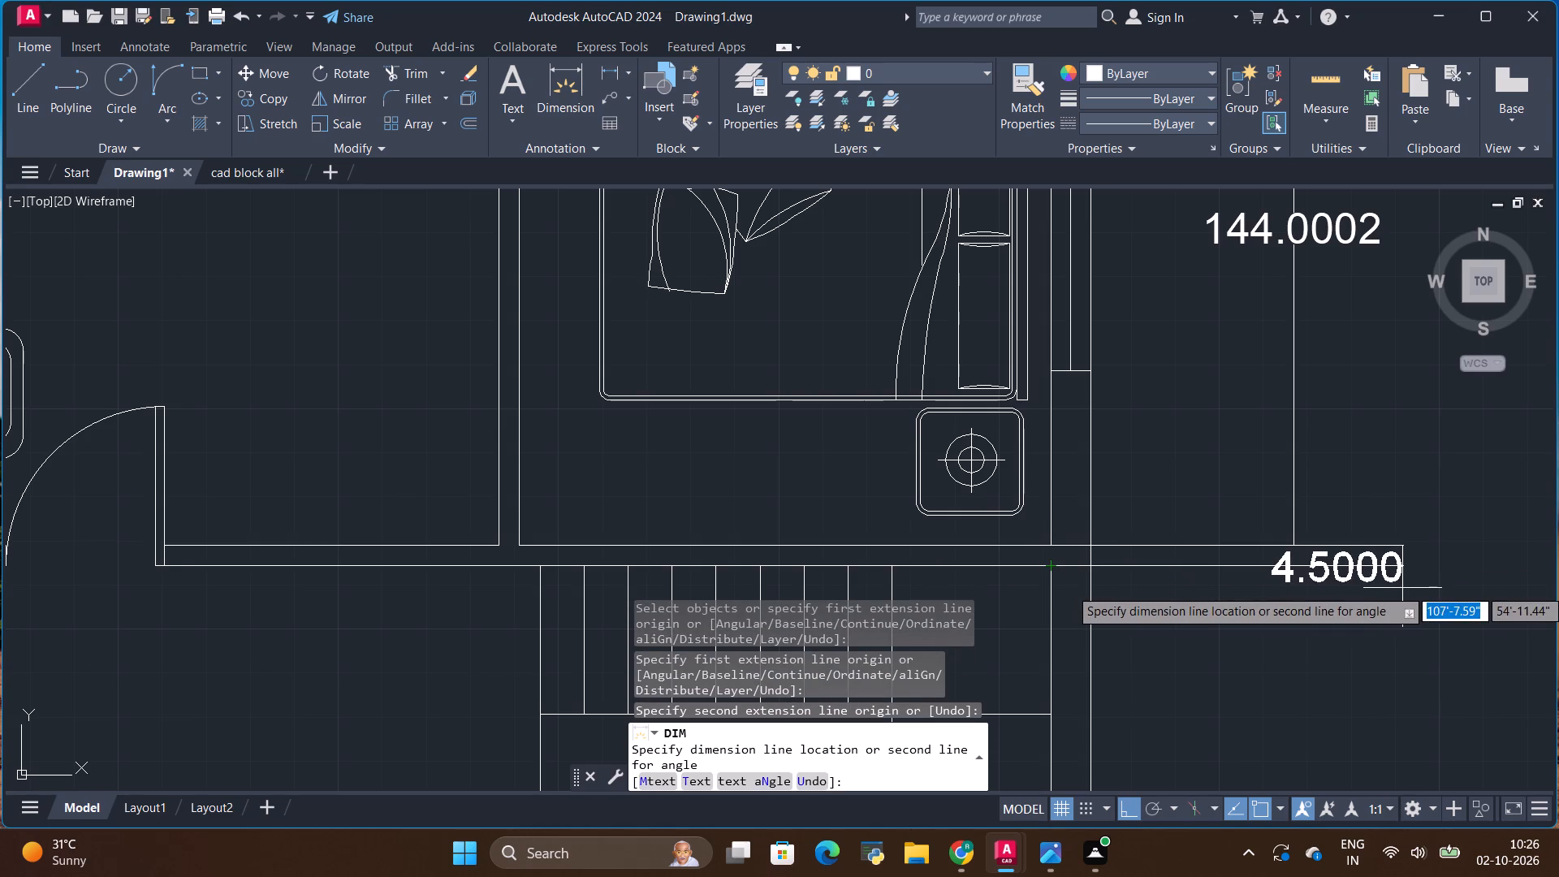
left_click(1402, 588)
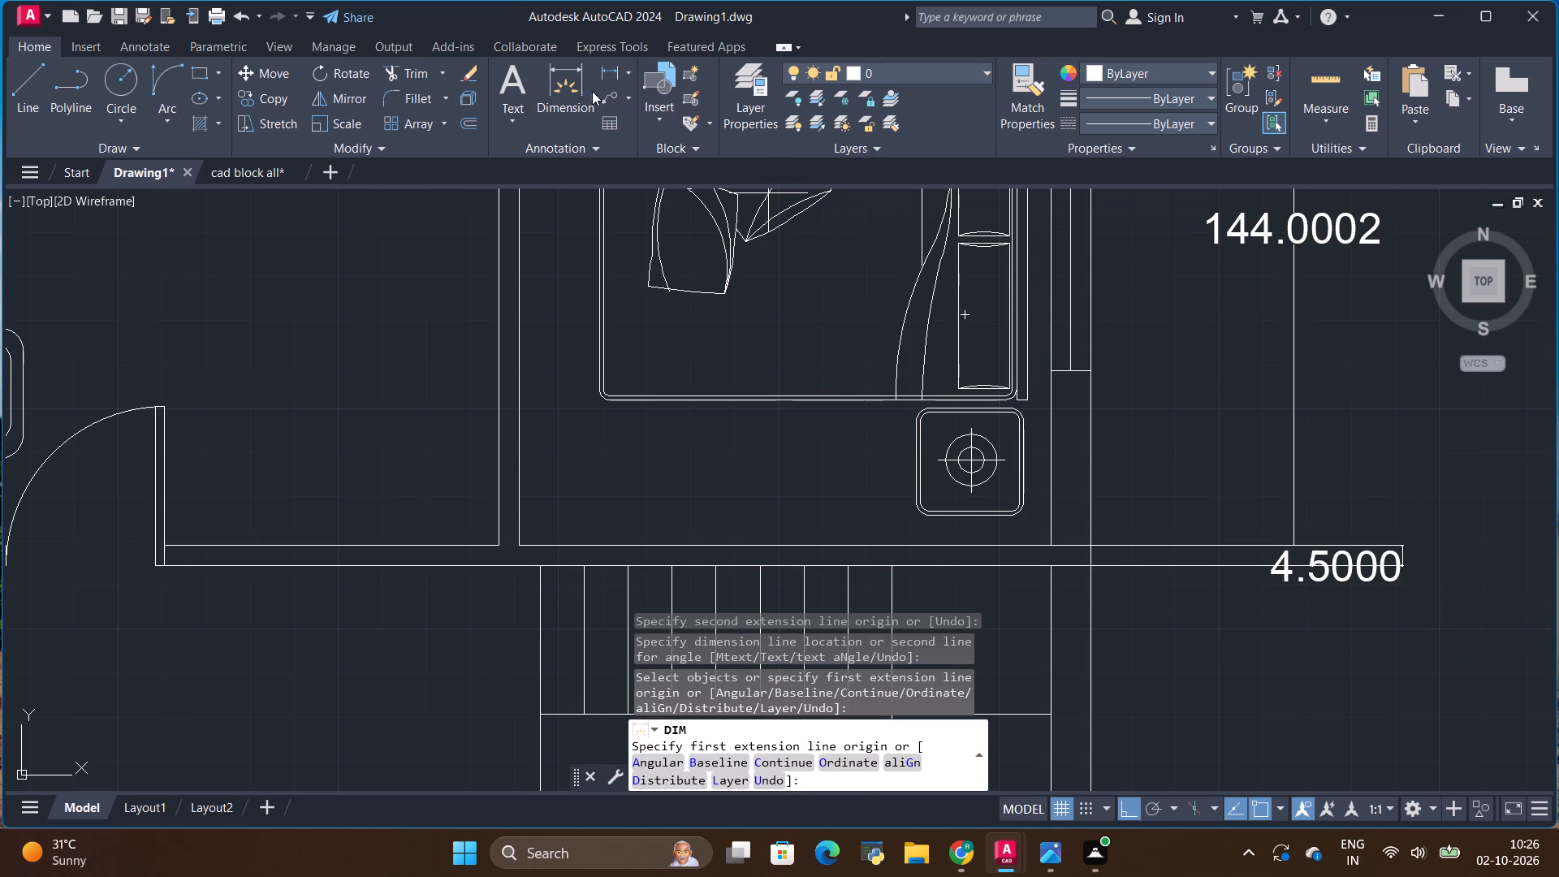
Dimension the staircase area's length from the bedroom-side wall to the bottom wall's inner face, placing the dimension line outside the right outer wall.
left_click(557, 97)
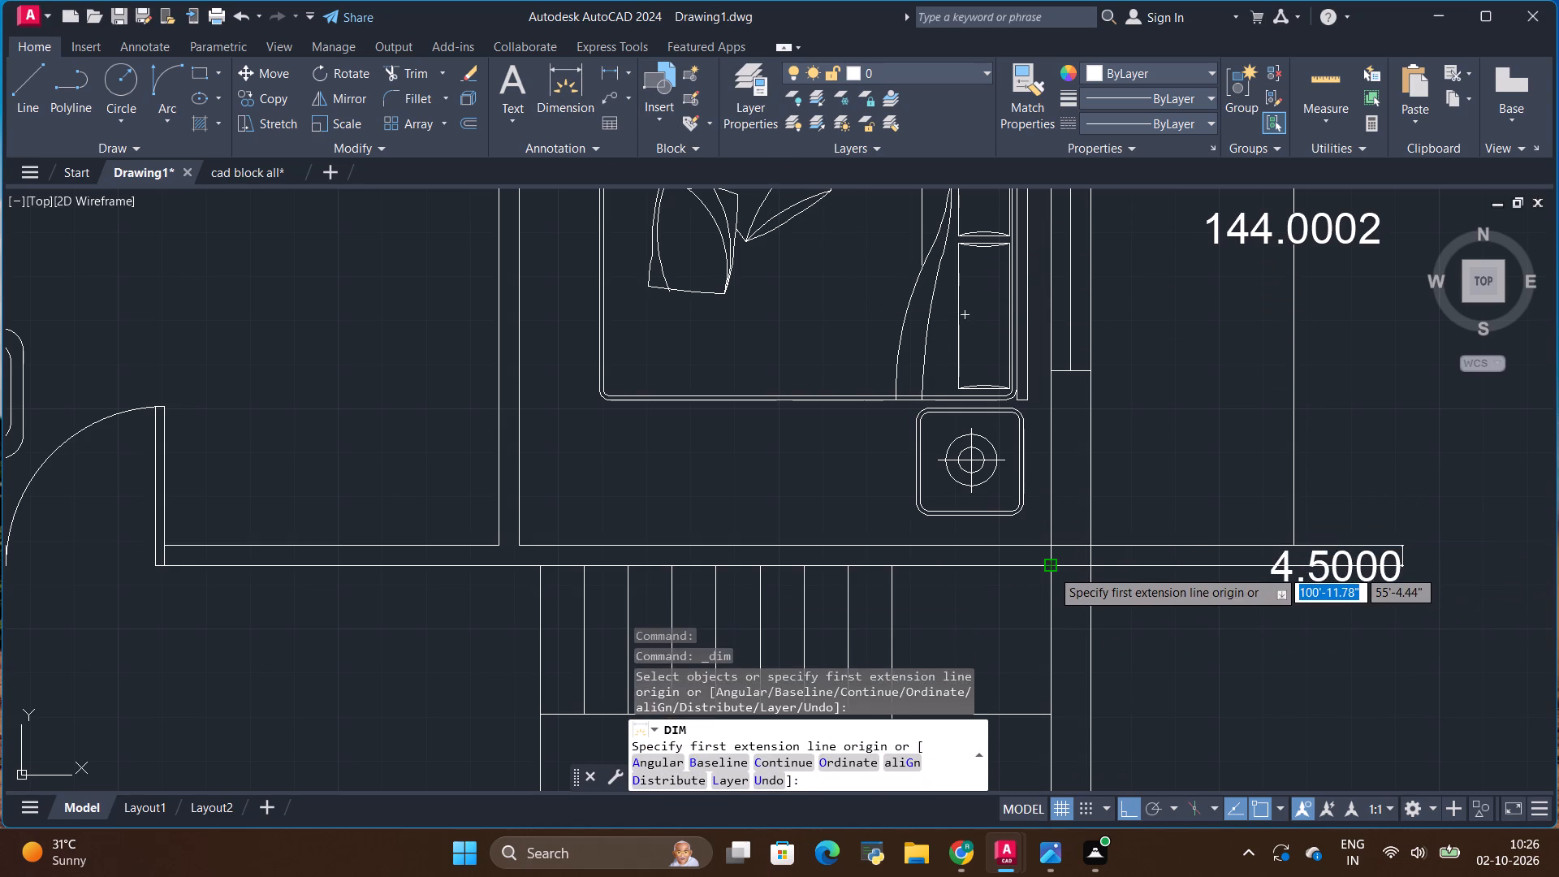
left_click(1052, 569)
scroll(1060, 510, "down", 2)
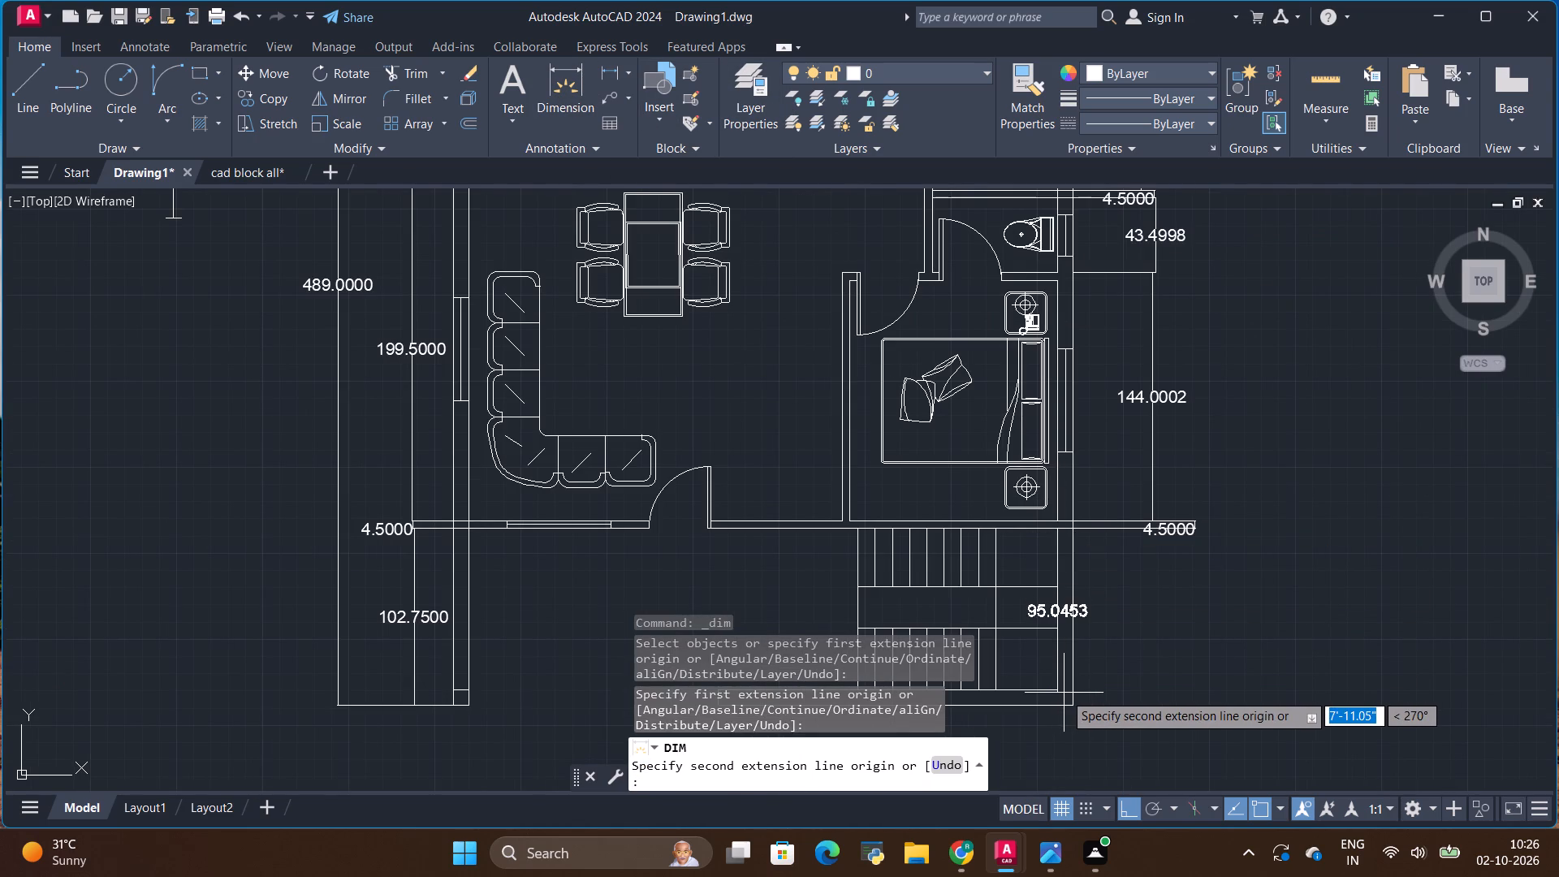
left_click(1060, 691)
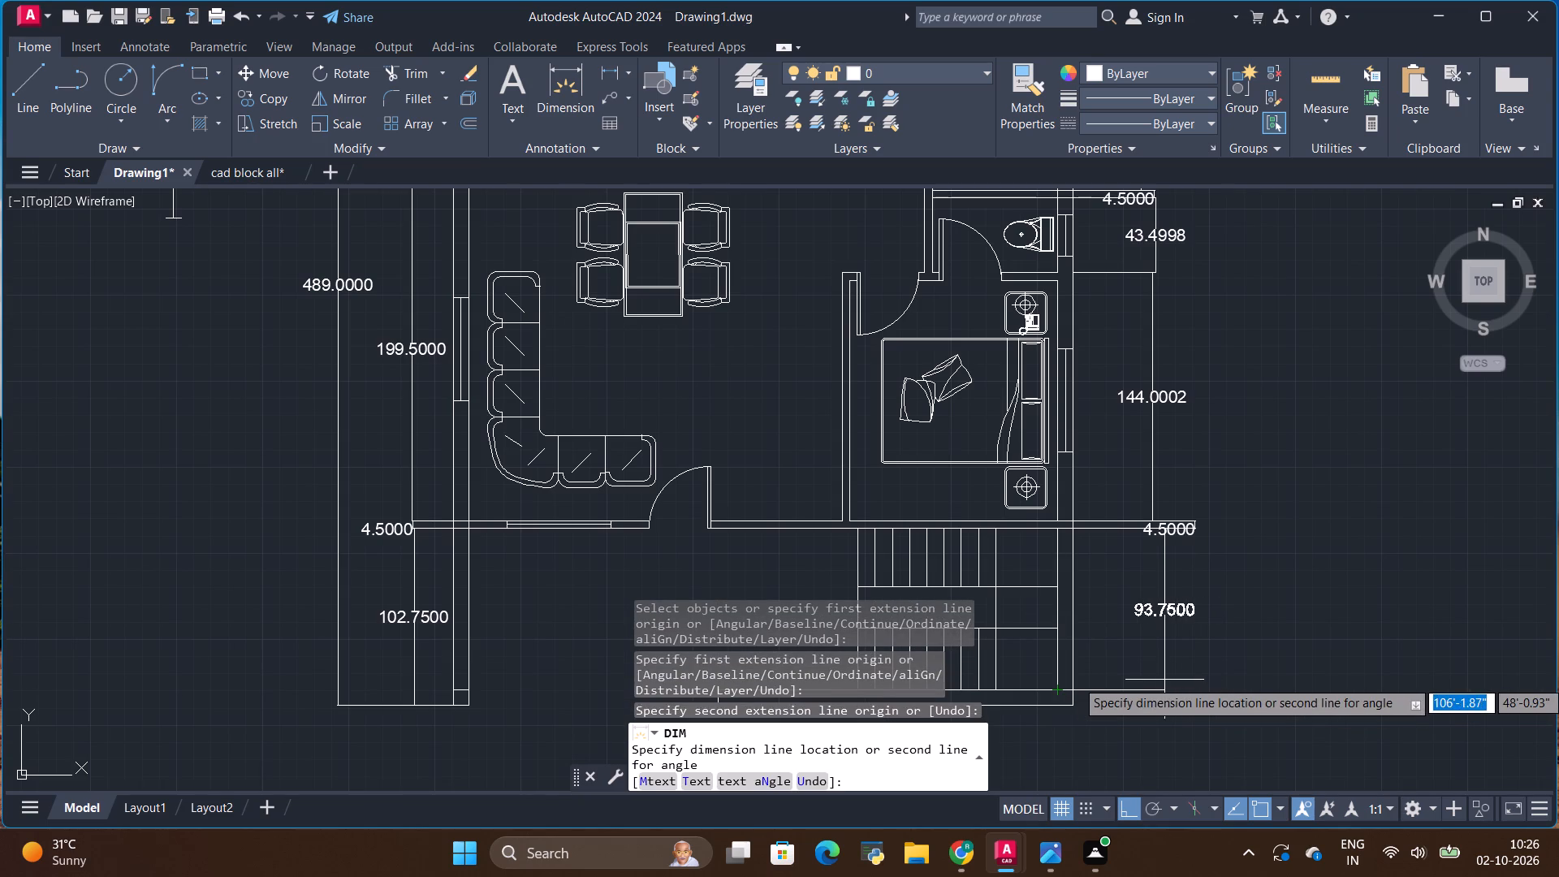
left_click(1164, 680)
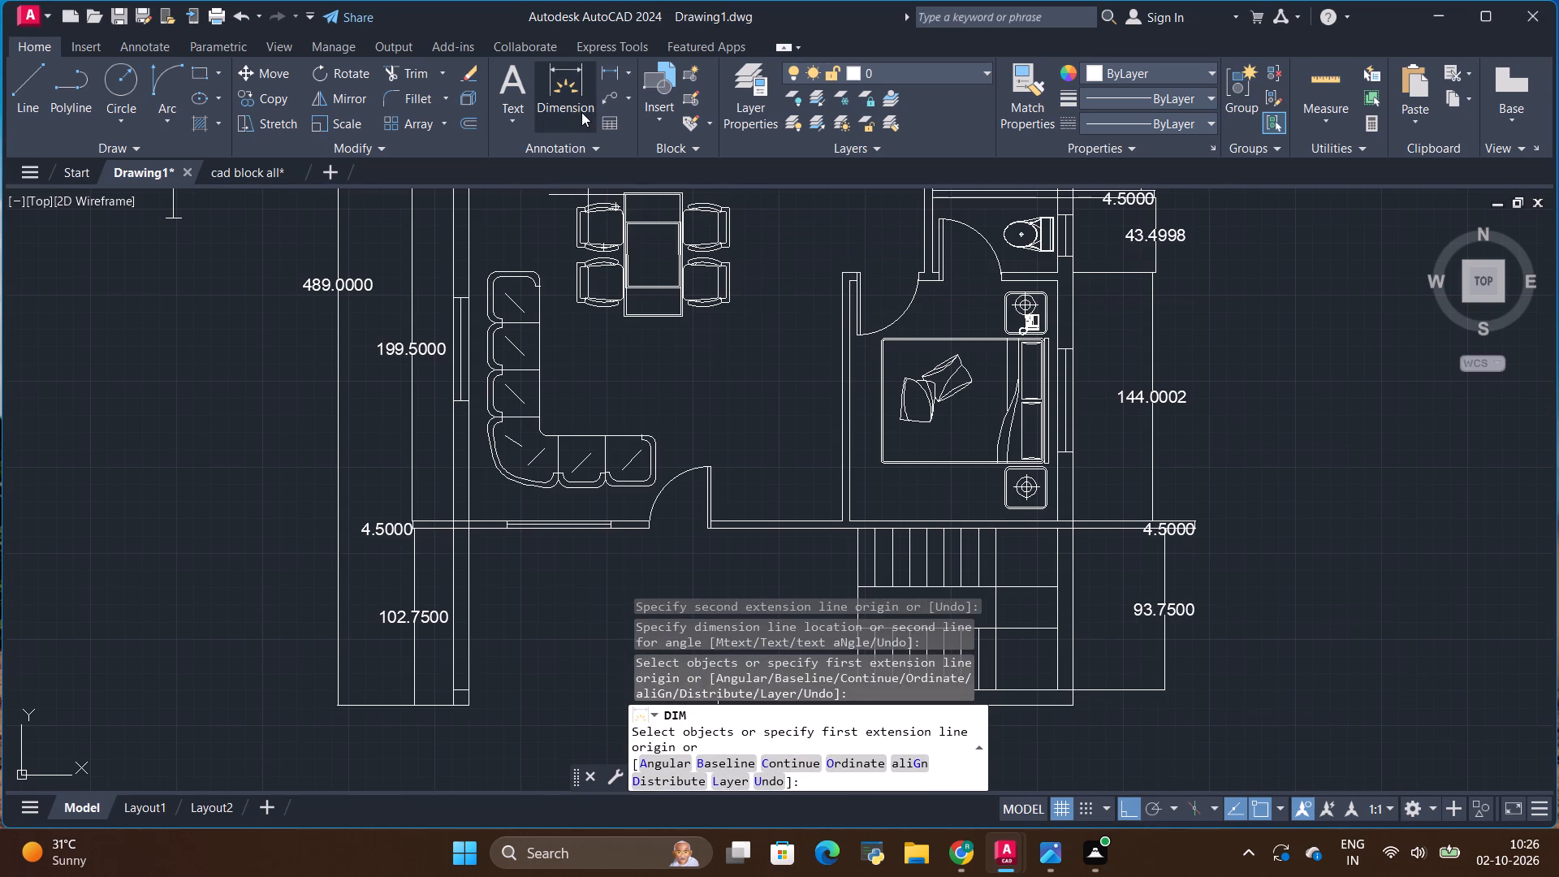
Dimension the thickness of the bottom outer wall below the staircase, placing the dimension outside the right outer wall.
left_click(580, 110)
left_click(579, 102)
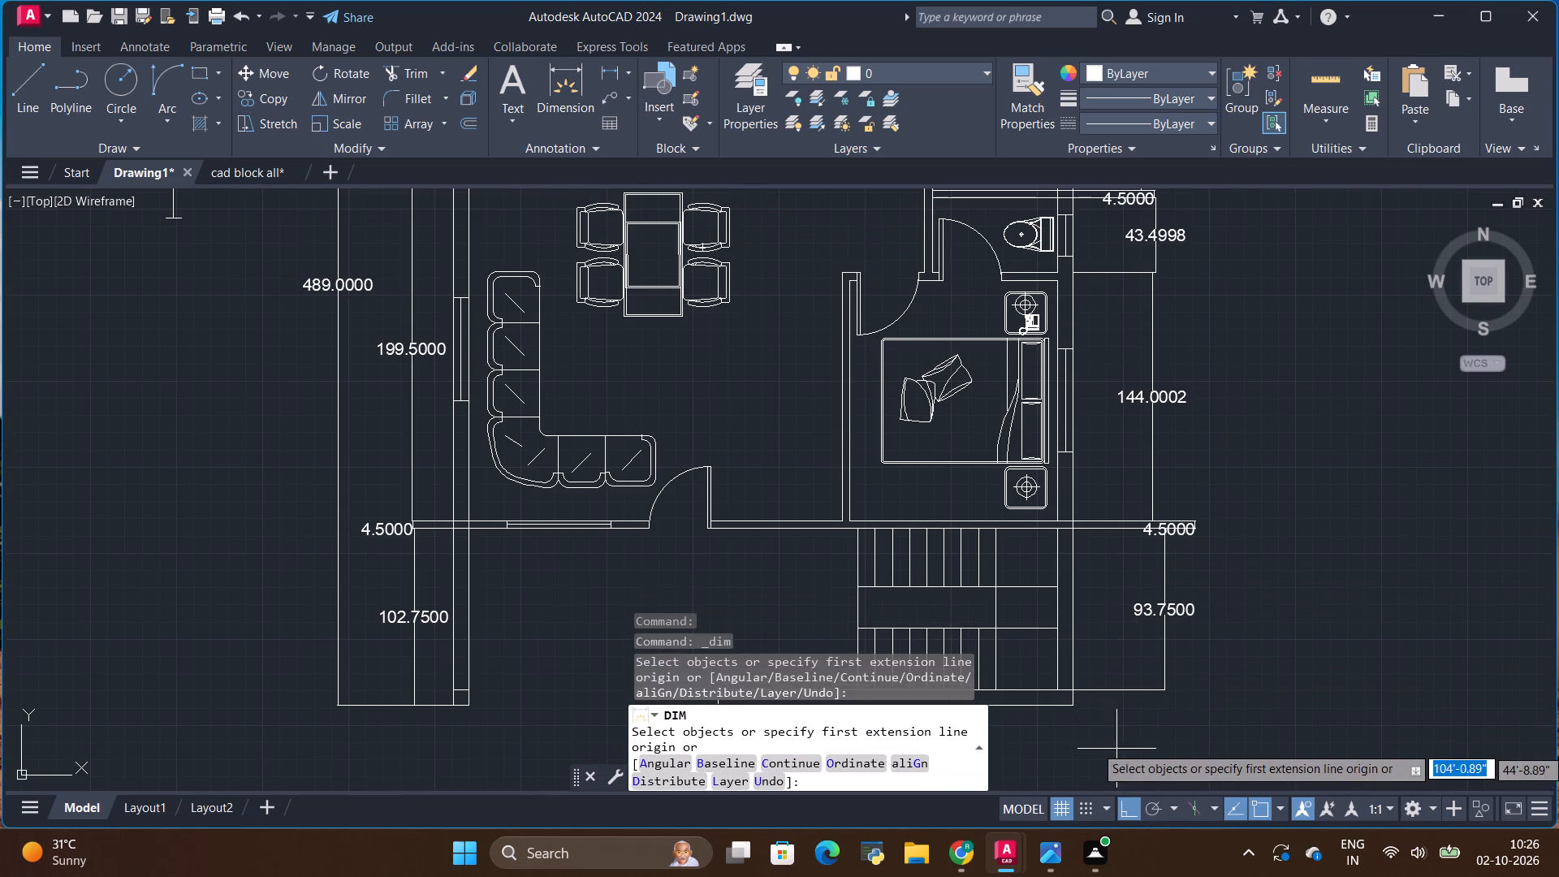
scroll(1151, 692, "down", 1)
scroll(1106, 759, "up", 2)
scroll(1067, 614, "up", 2)
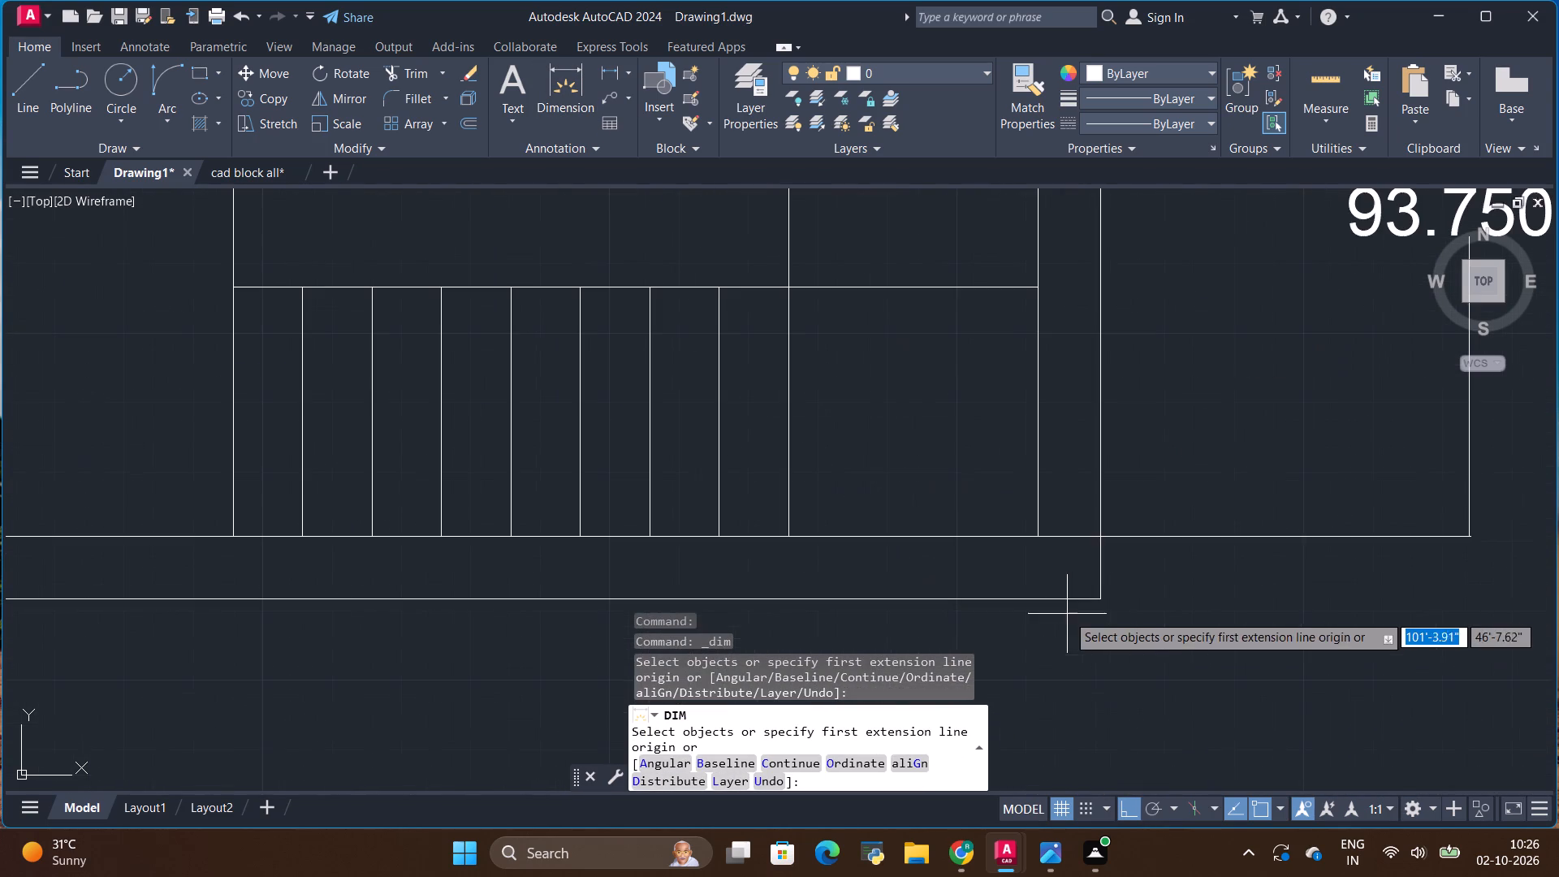
left_click(1041, 534)
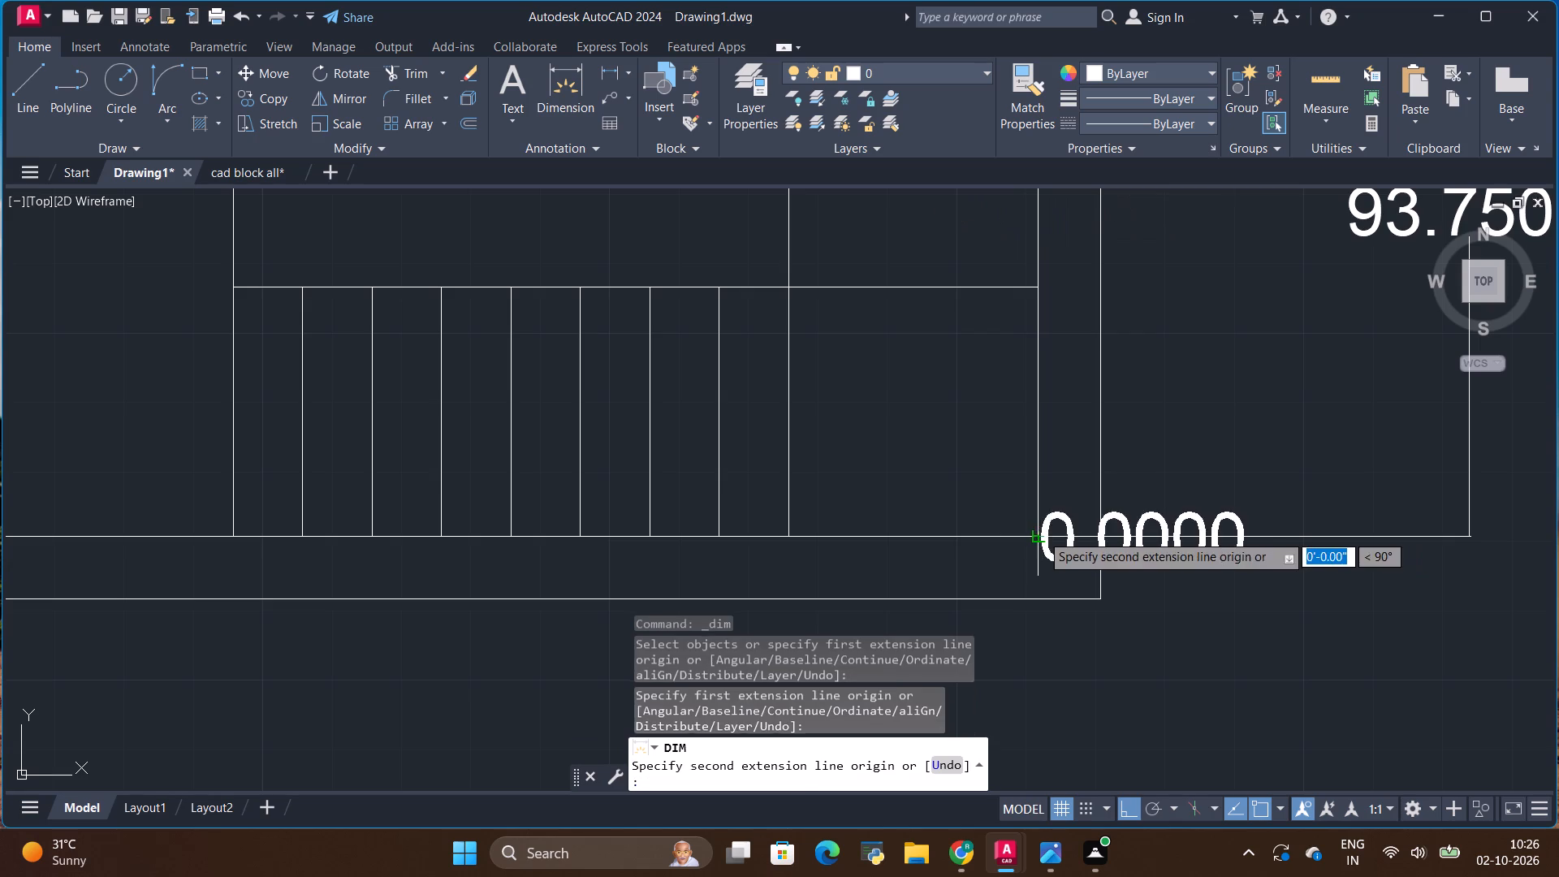
left_click(1042, 598)
left_click(1471, 613)
Dimension the staircase's overall length along its left edge, placing the dimension line in the open area left of the stairs.
scroll(1187, 646, "down", 4)
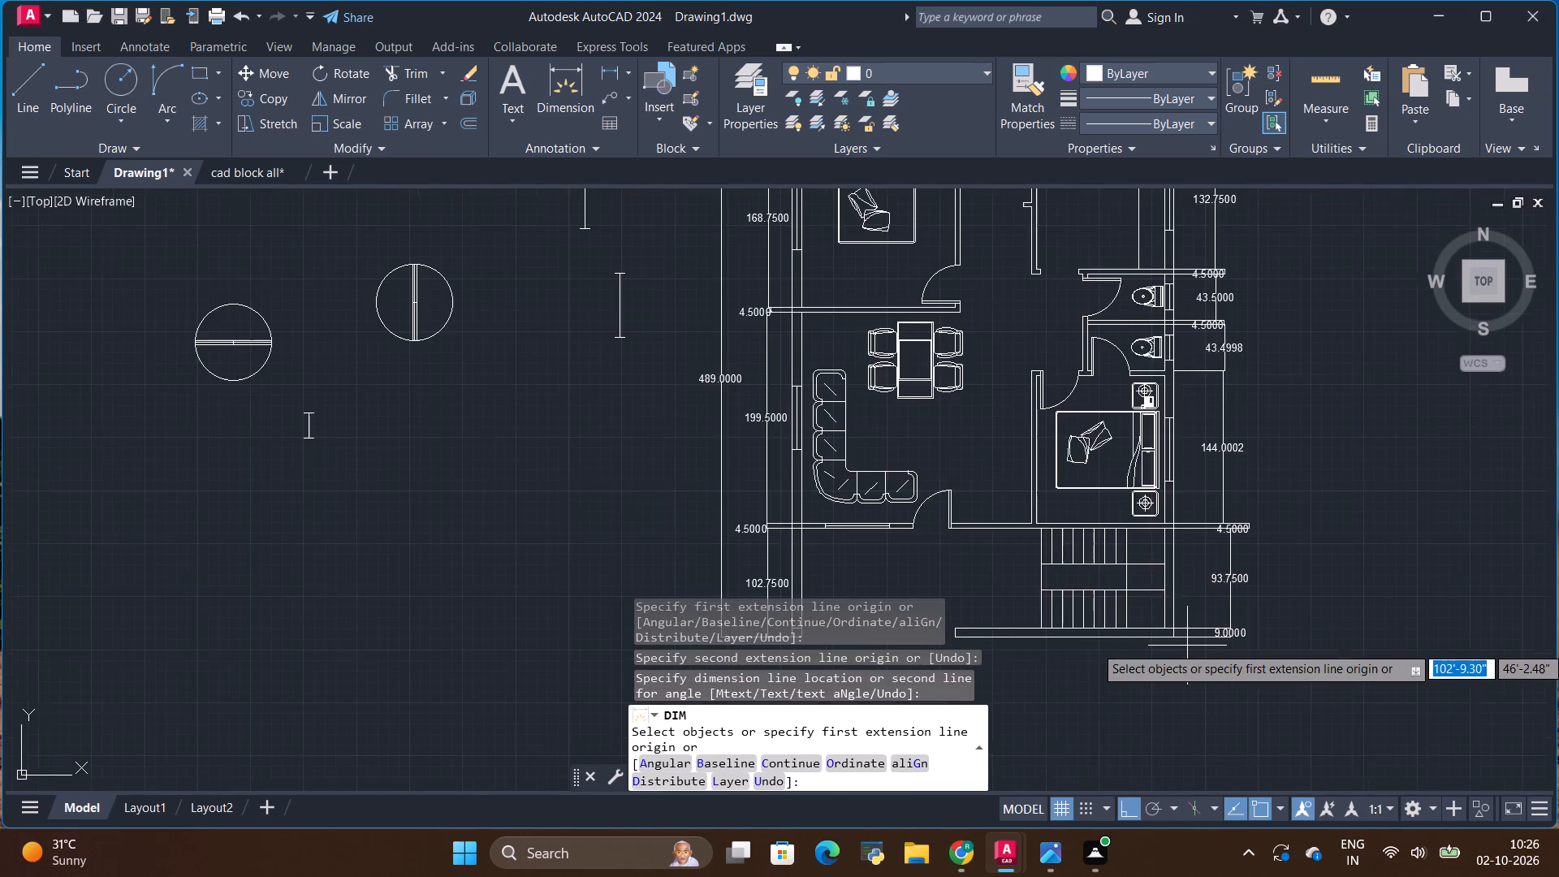
scroll(1187, 646, "down", 2)
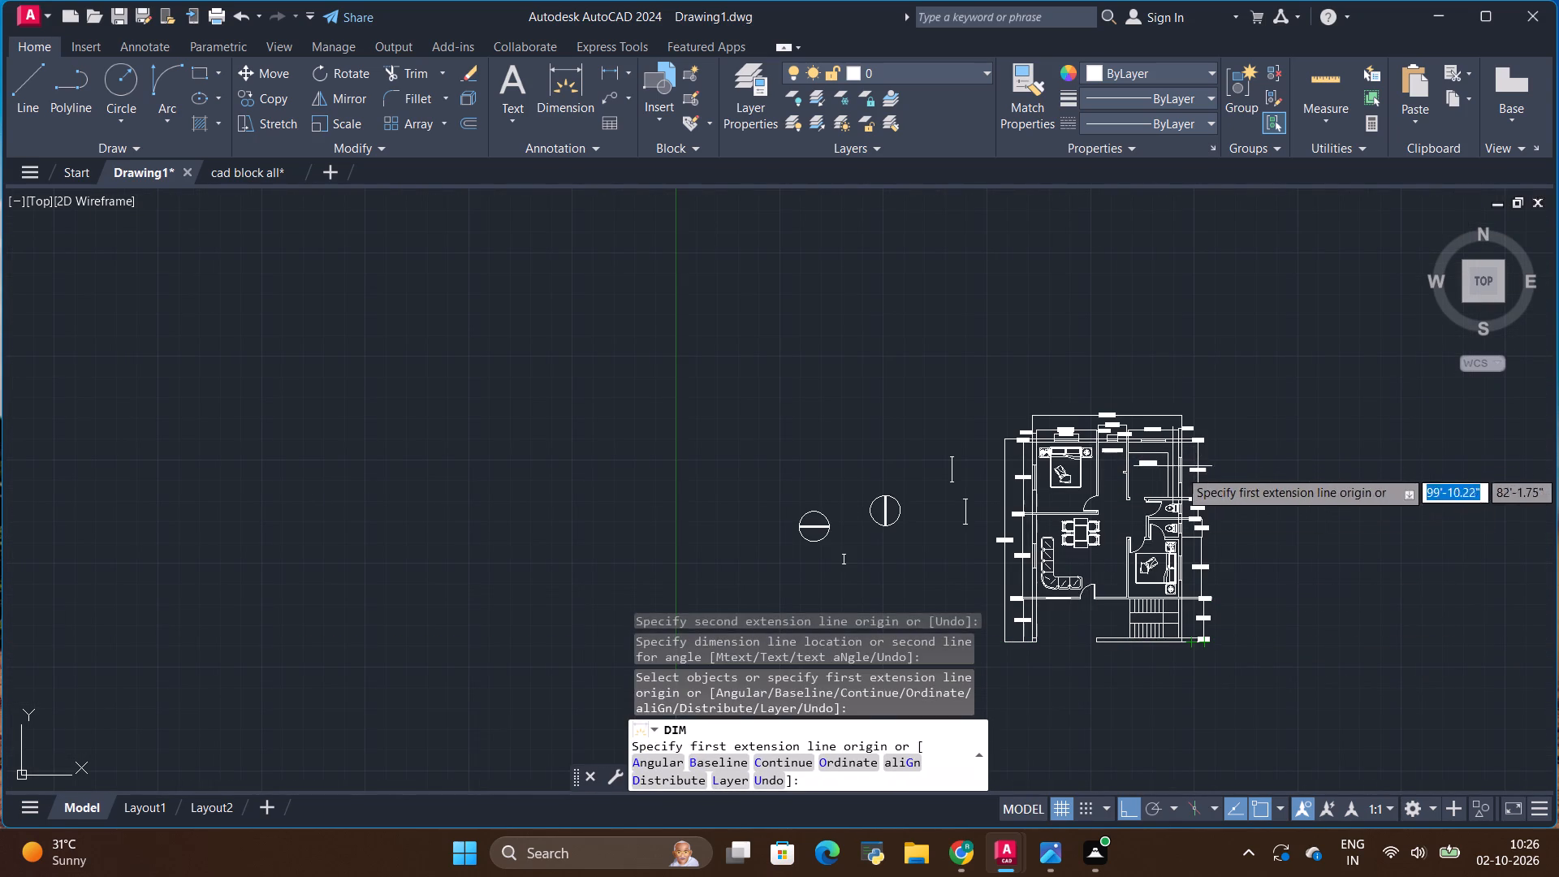
scroll(1224, 524, "down", 1)
scroll(1146, 638, "up", 2)
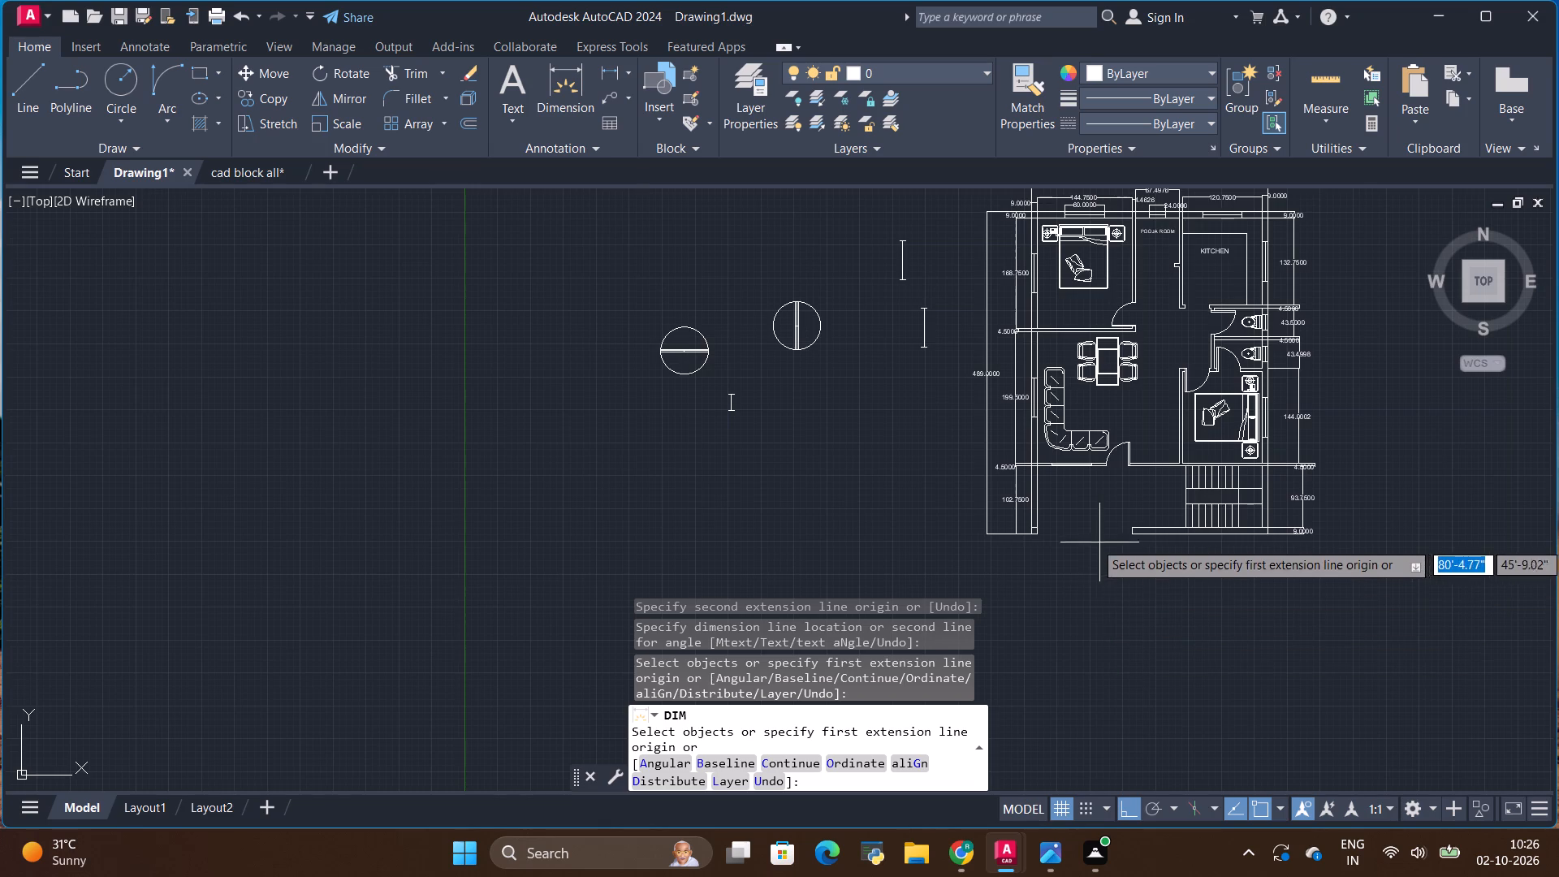
scroll(1099, 541, "up", 2)
scroll(1097, 542, "down", 1)
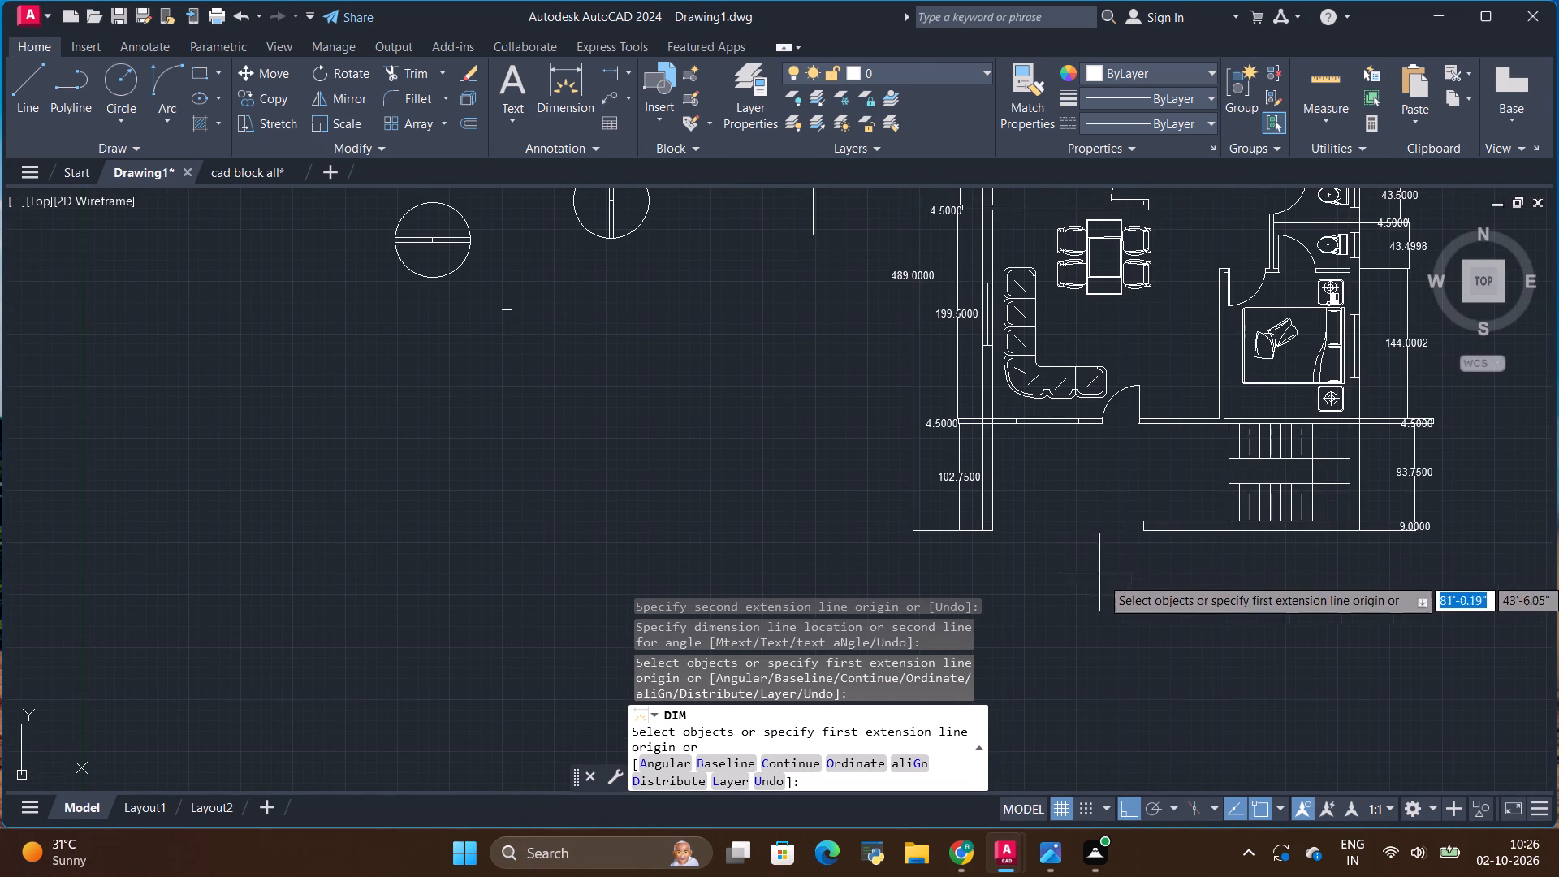
left_click(572, 92)
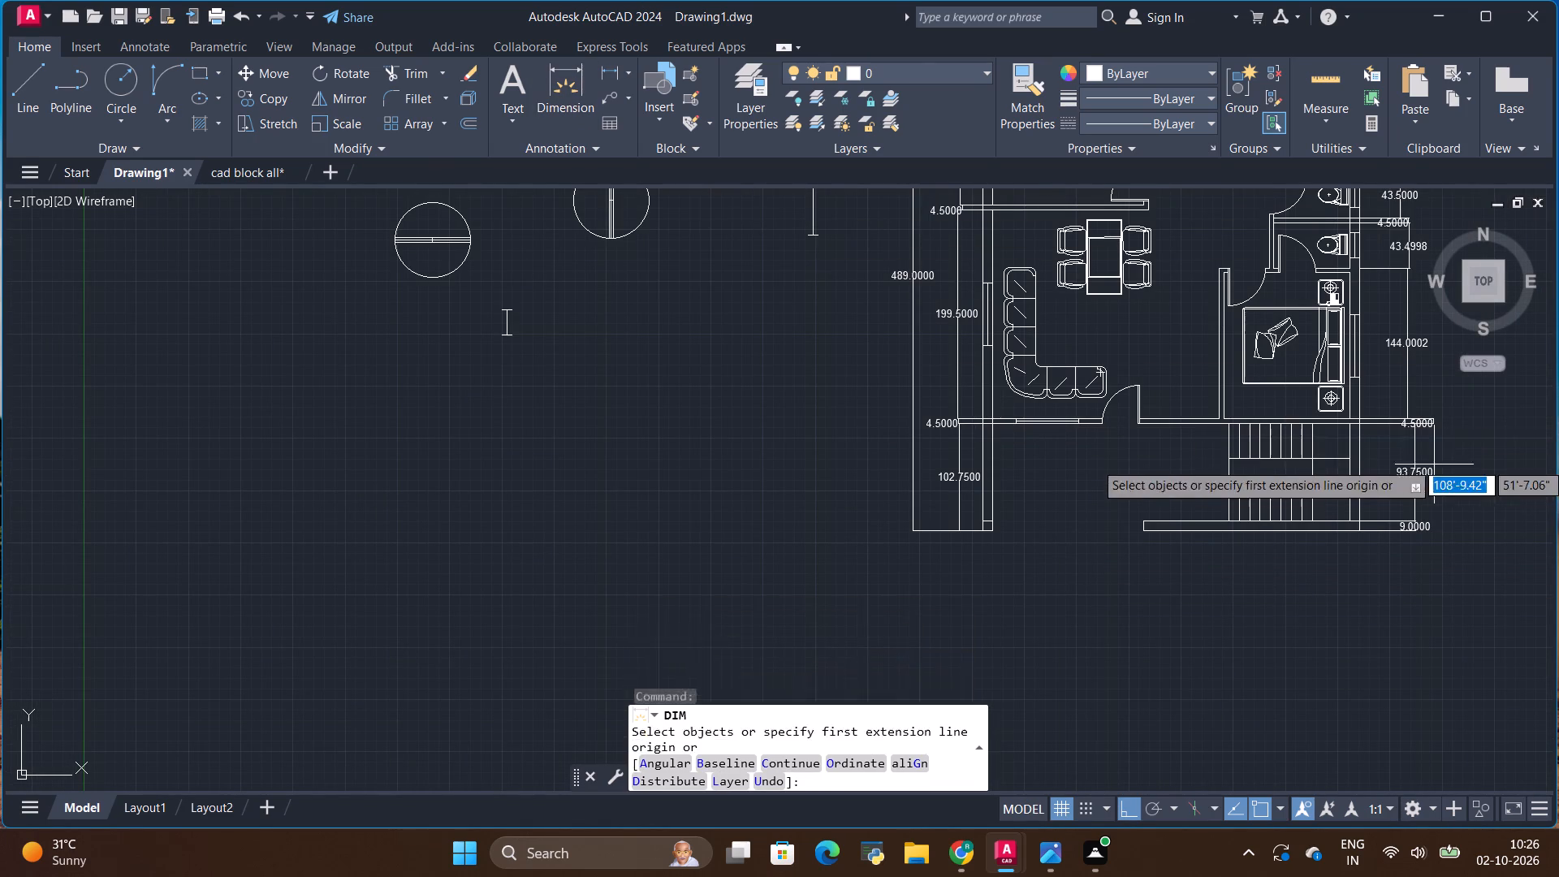
scroll(1348, 434, "up", 2)
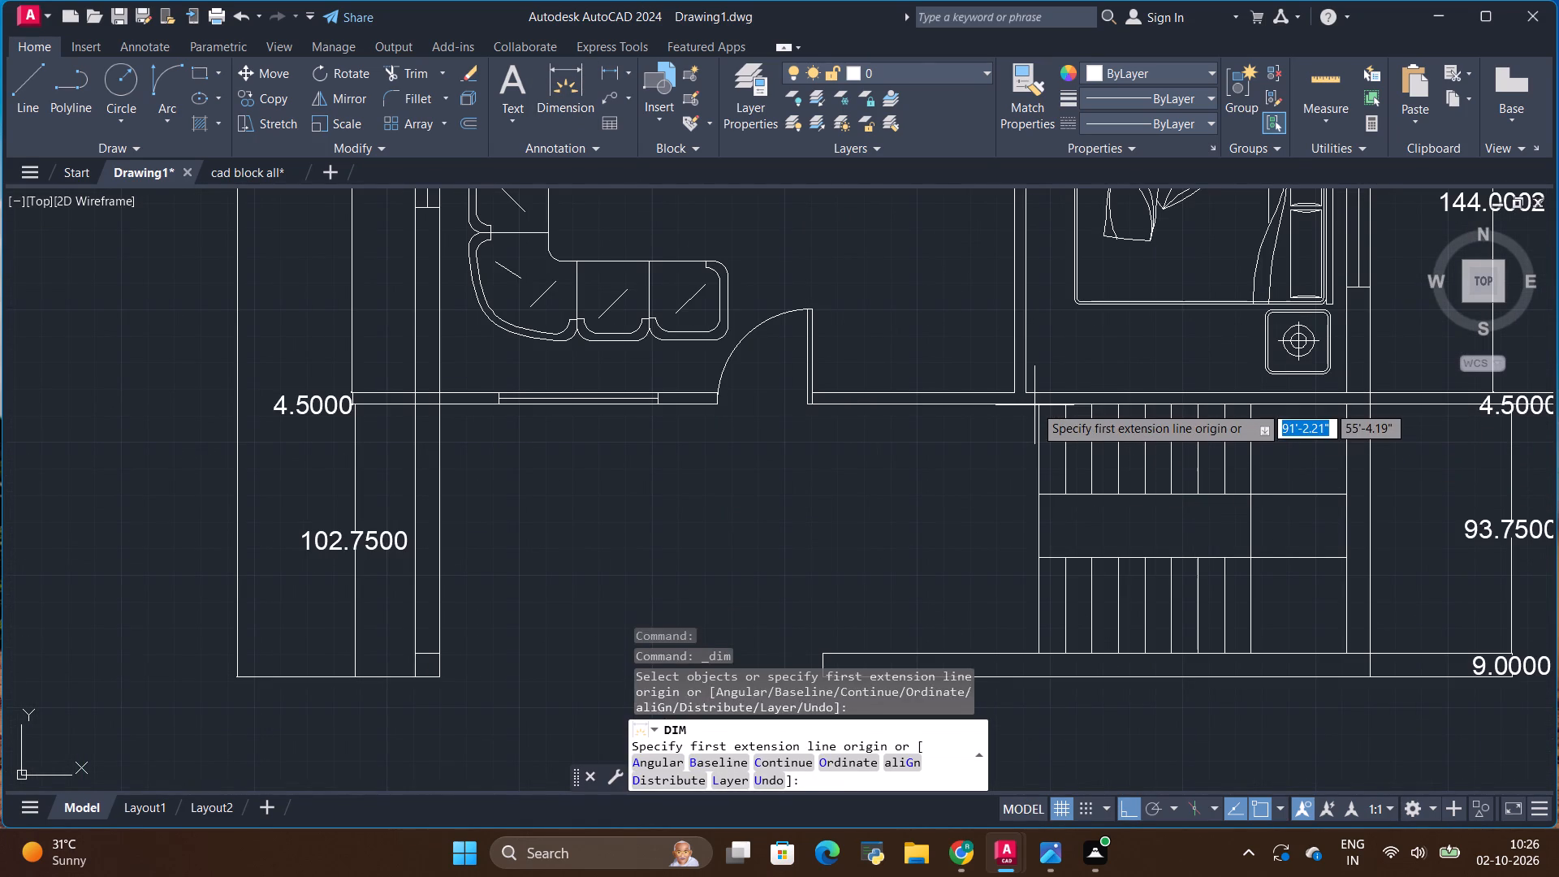
left_click(1034, 405)
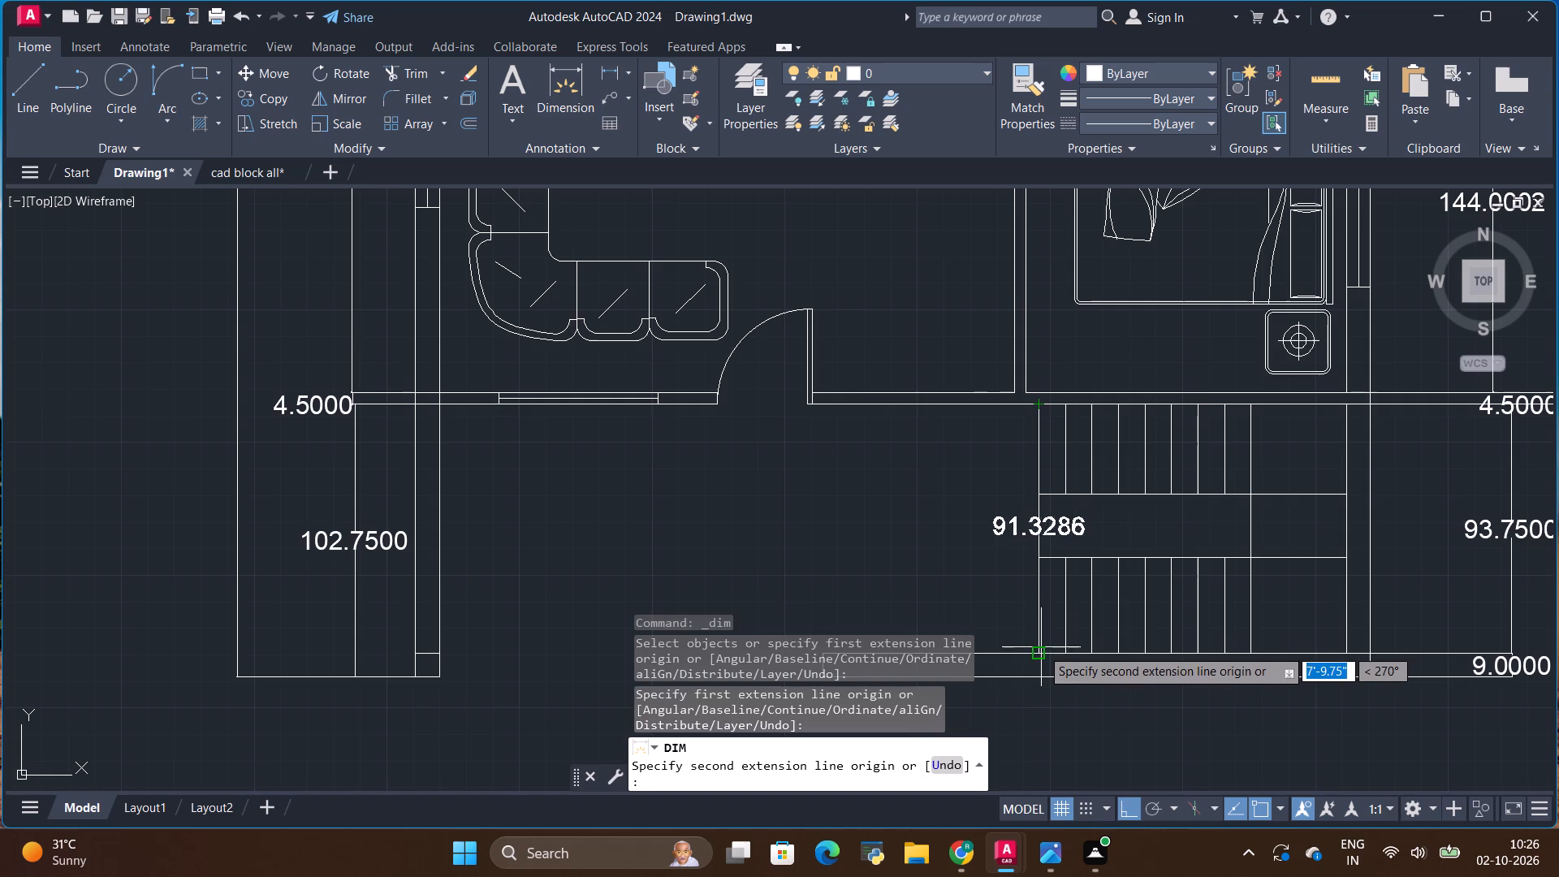
left_click(1041, 648)
left_click(939, 649)
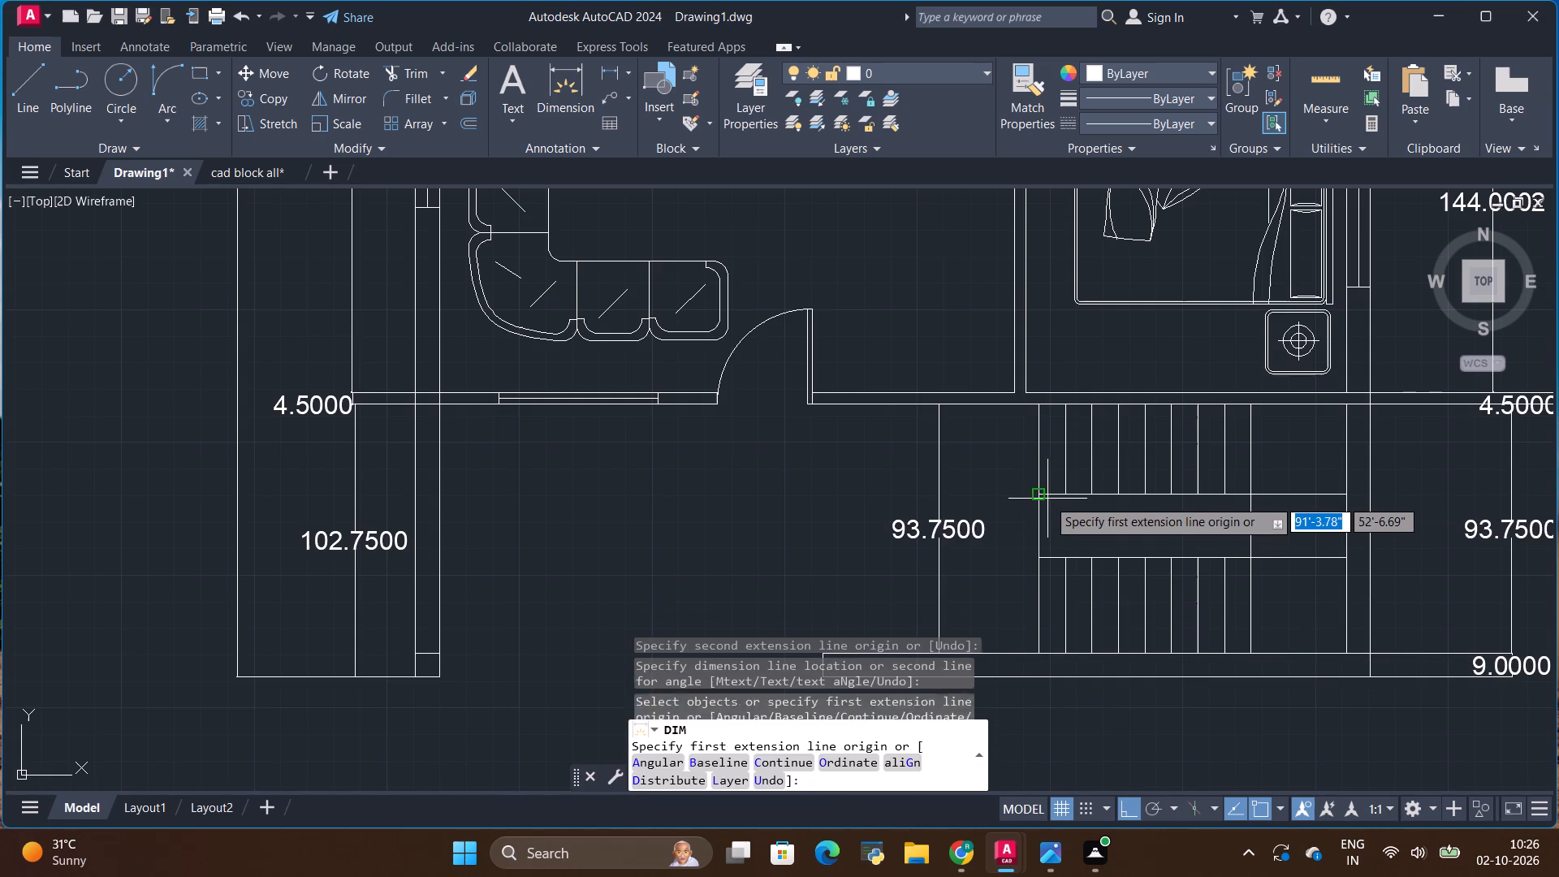
Dimension the upper stair flight's width, placing the dimension line just left of the stairs.
left_click(1043, 495)
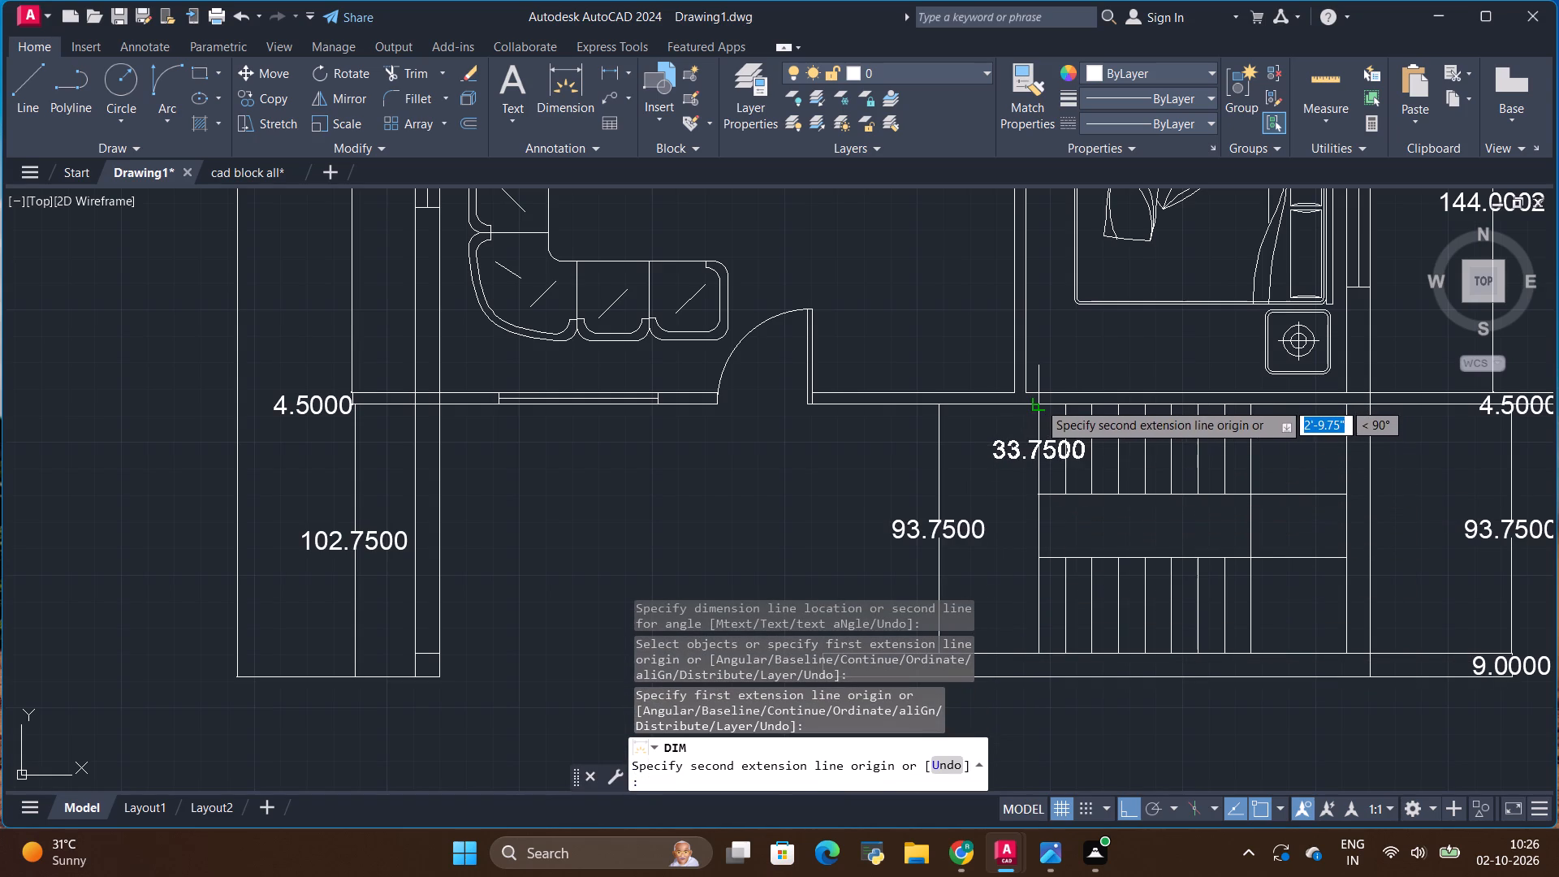
left_click(1039, 402)
left_click(1004, 408)
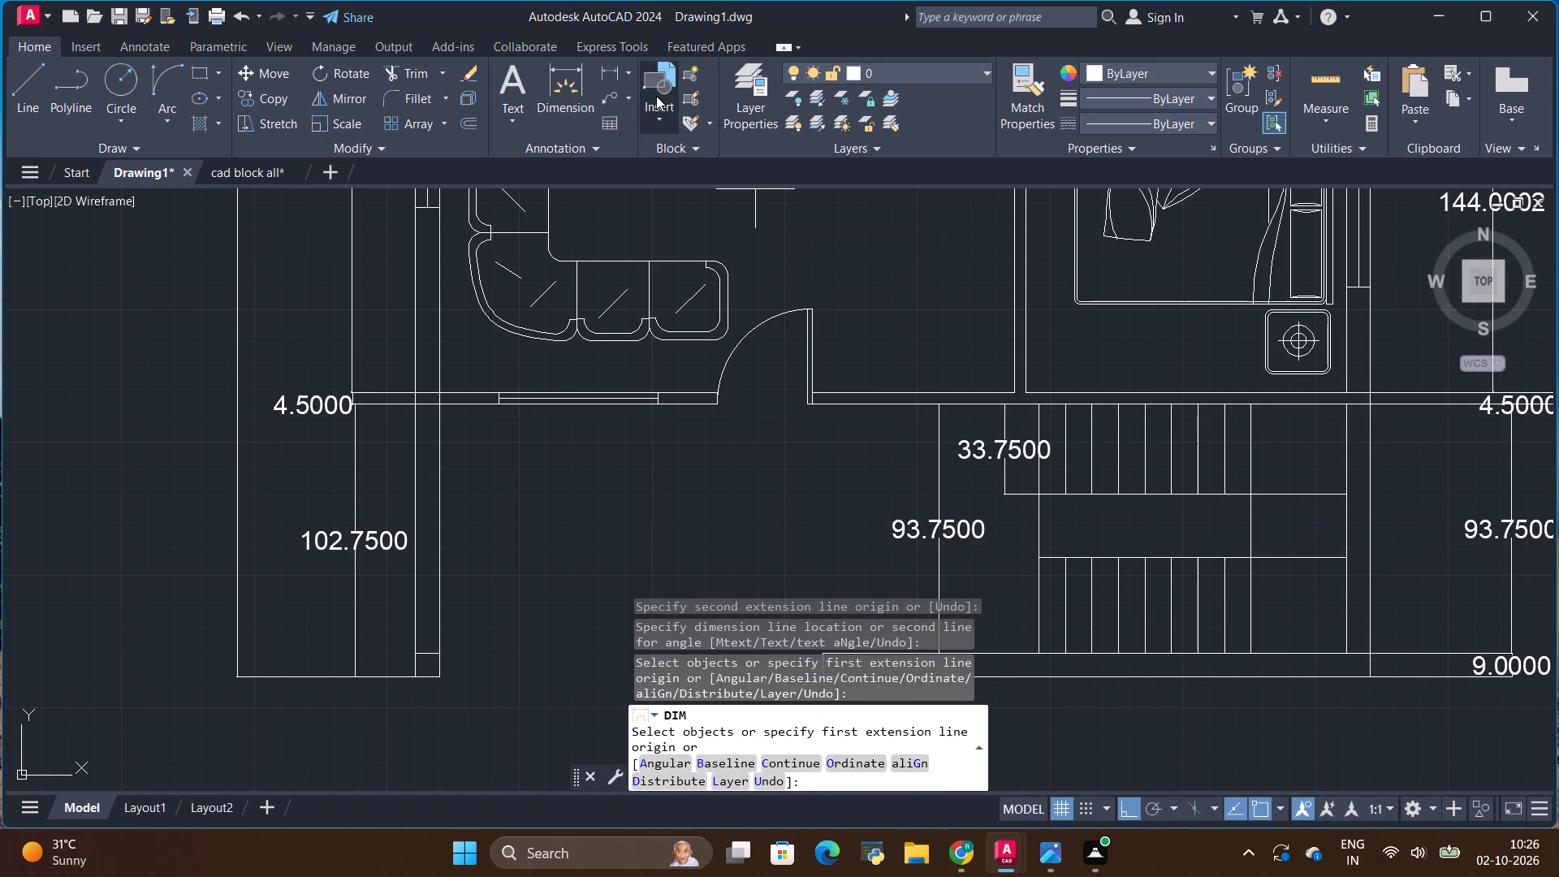
Dimension the lower stair flight's width, placing the dimension line just left of the stairs.
left_click(559, 88)
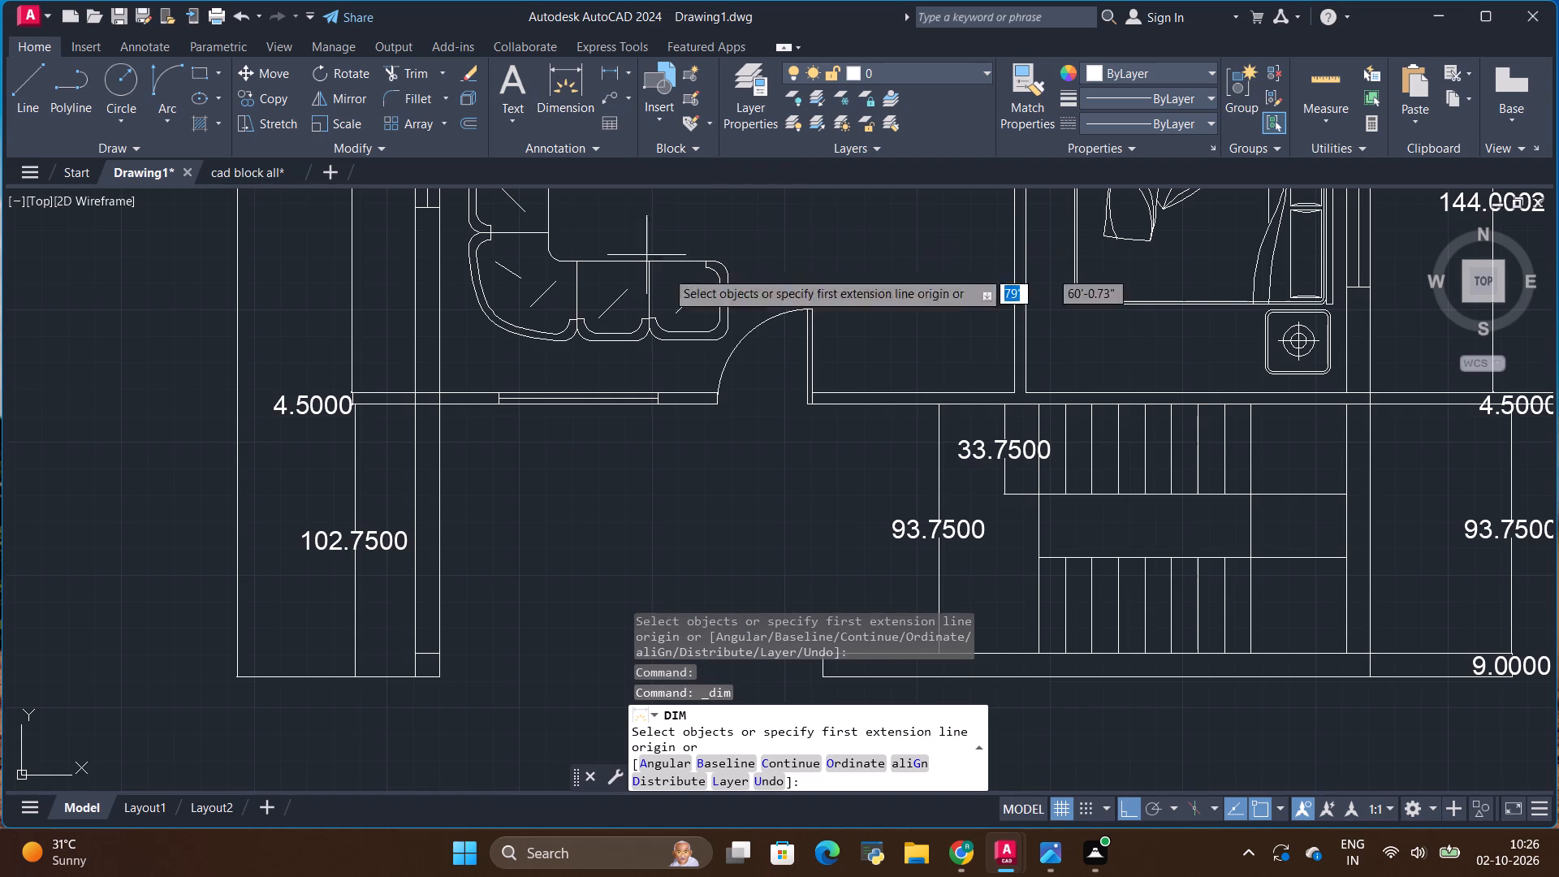
left_click(1044, 558)
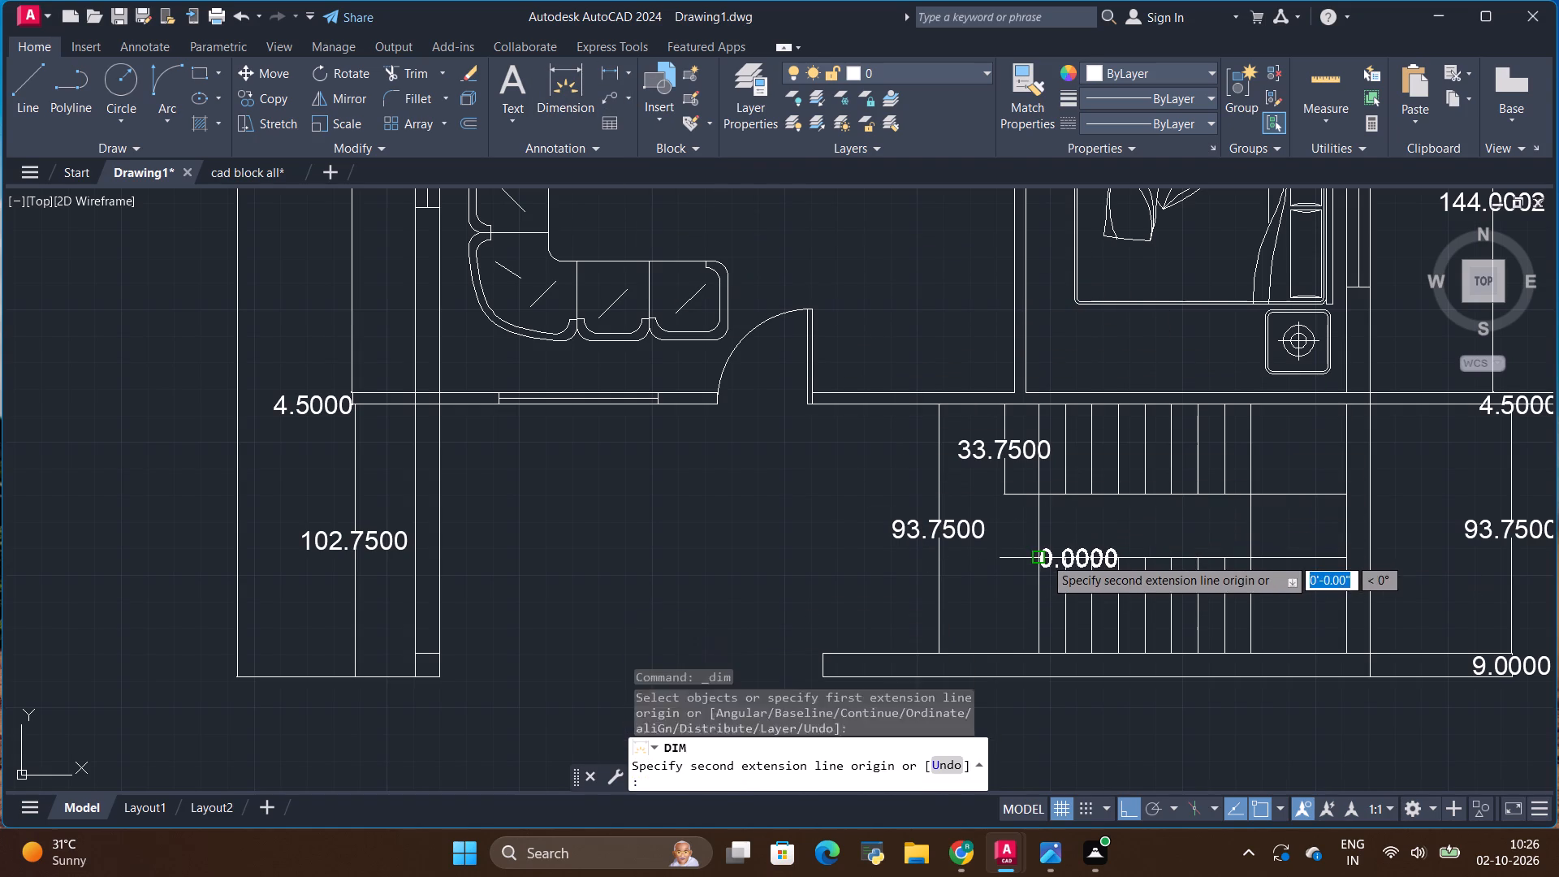
left_click(1039, 647)
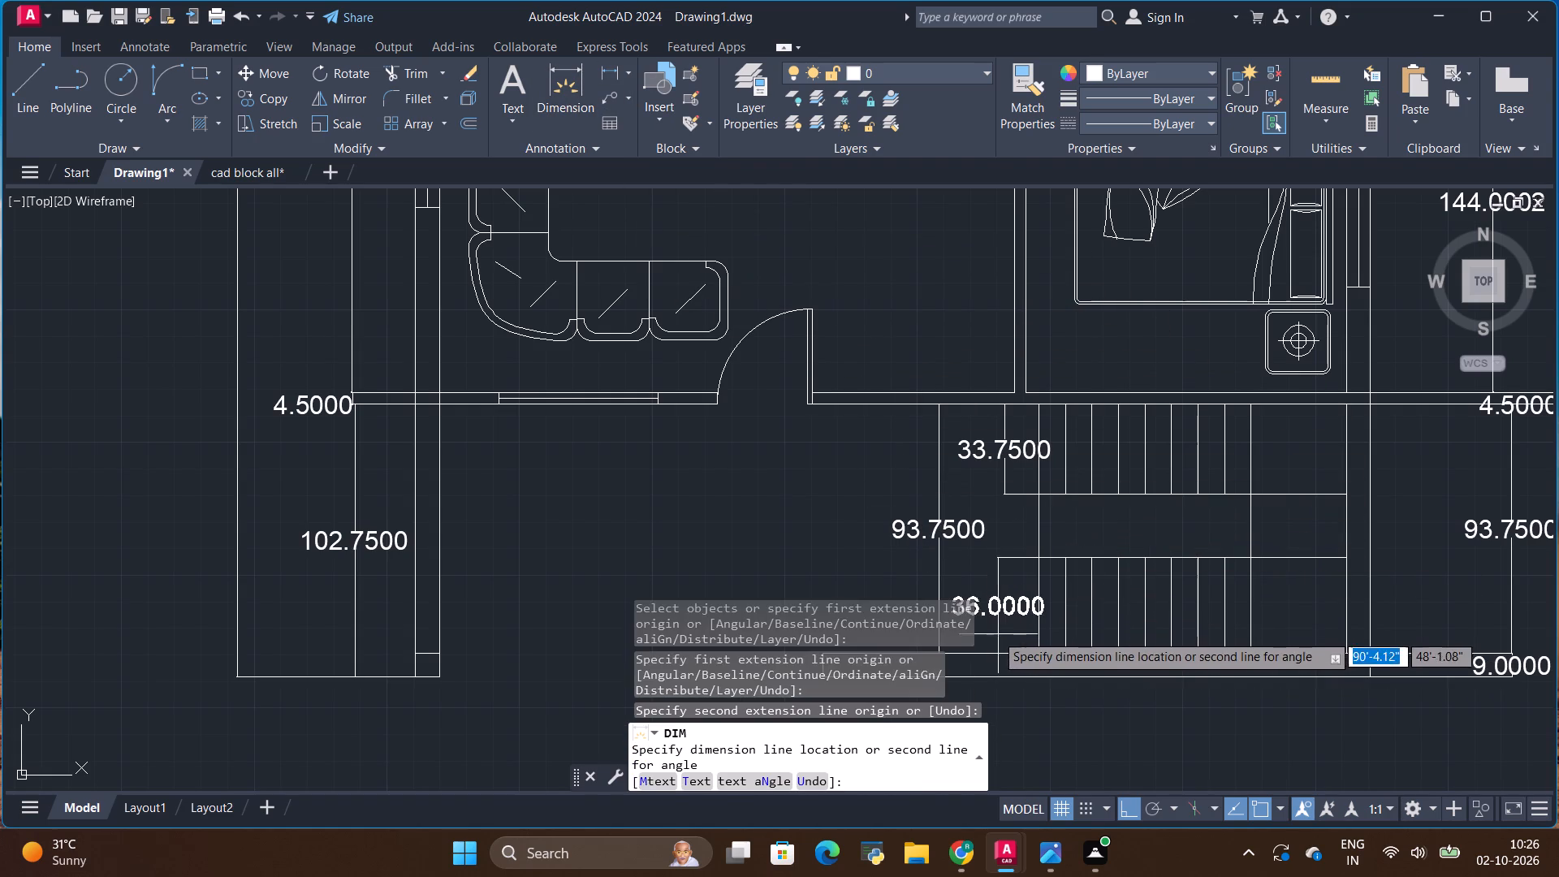
left_click(987, 630)
Dimension the gap between the upper and lower stair flights, placing the dimension line inside the gap.
left_click(1039, 495)
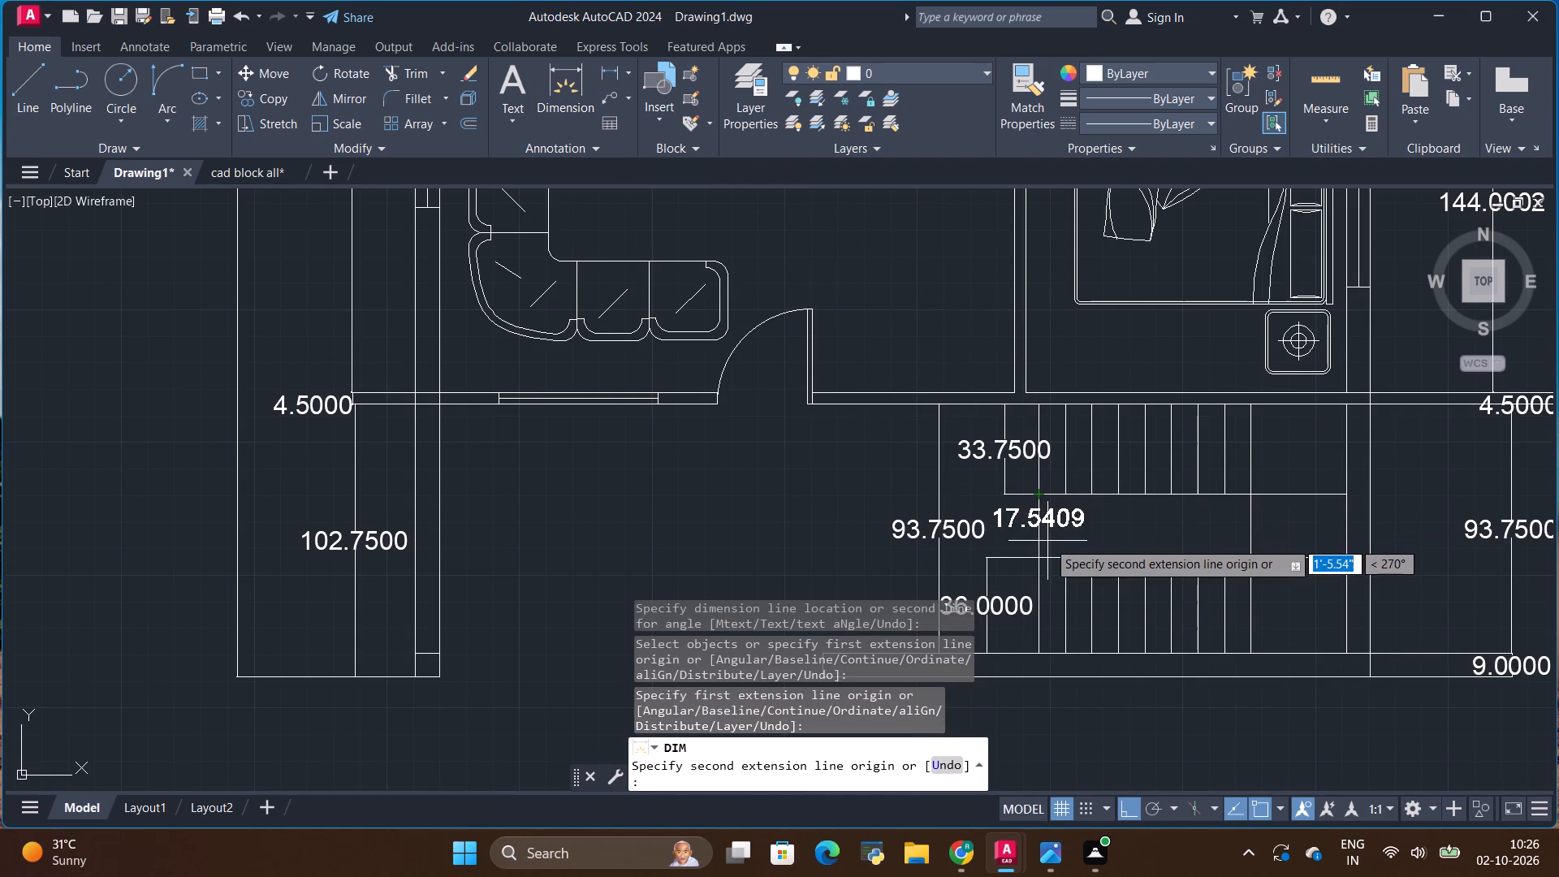
left_click(1041, 555)
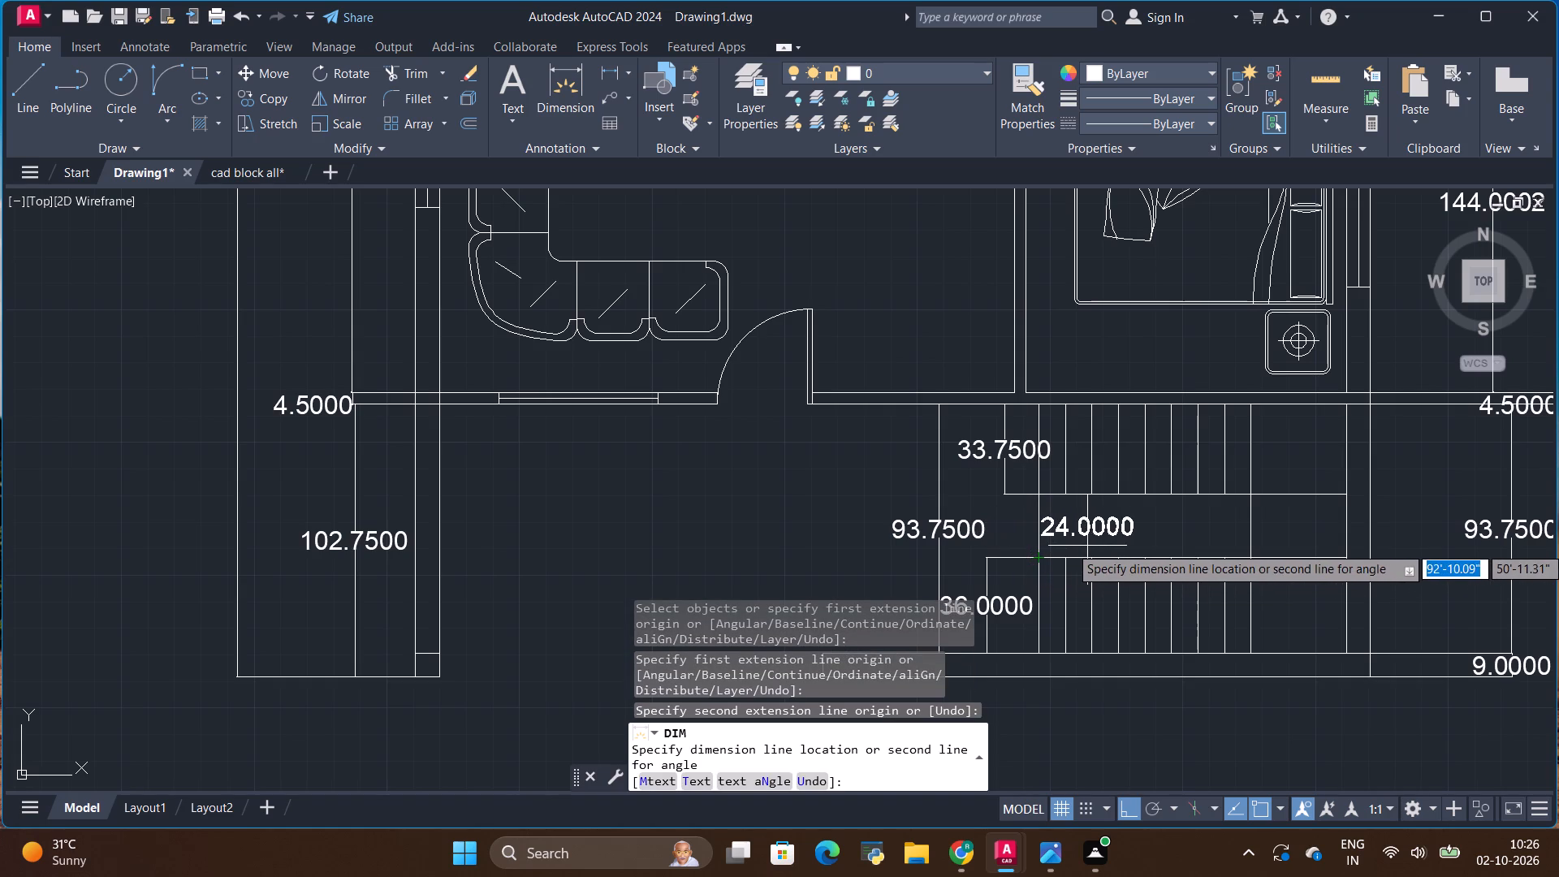
left_click(1090, 545)
key("Escape")
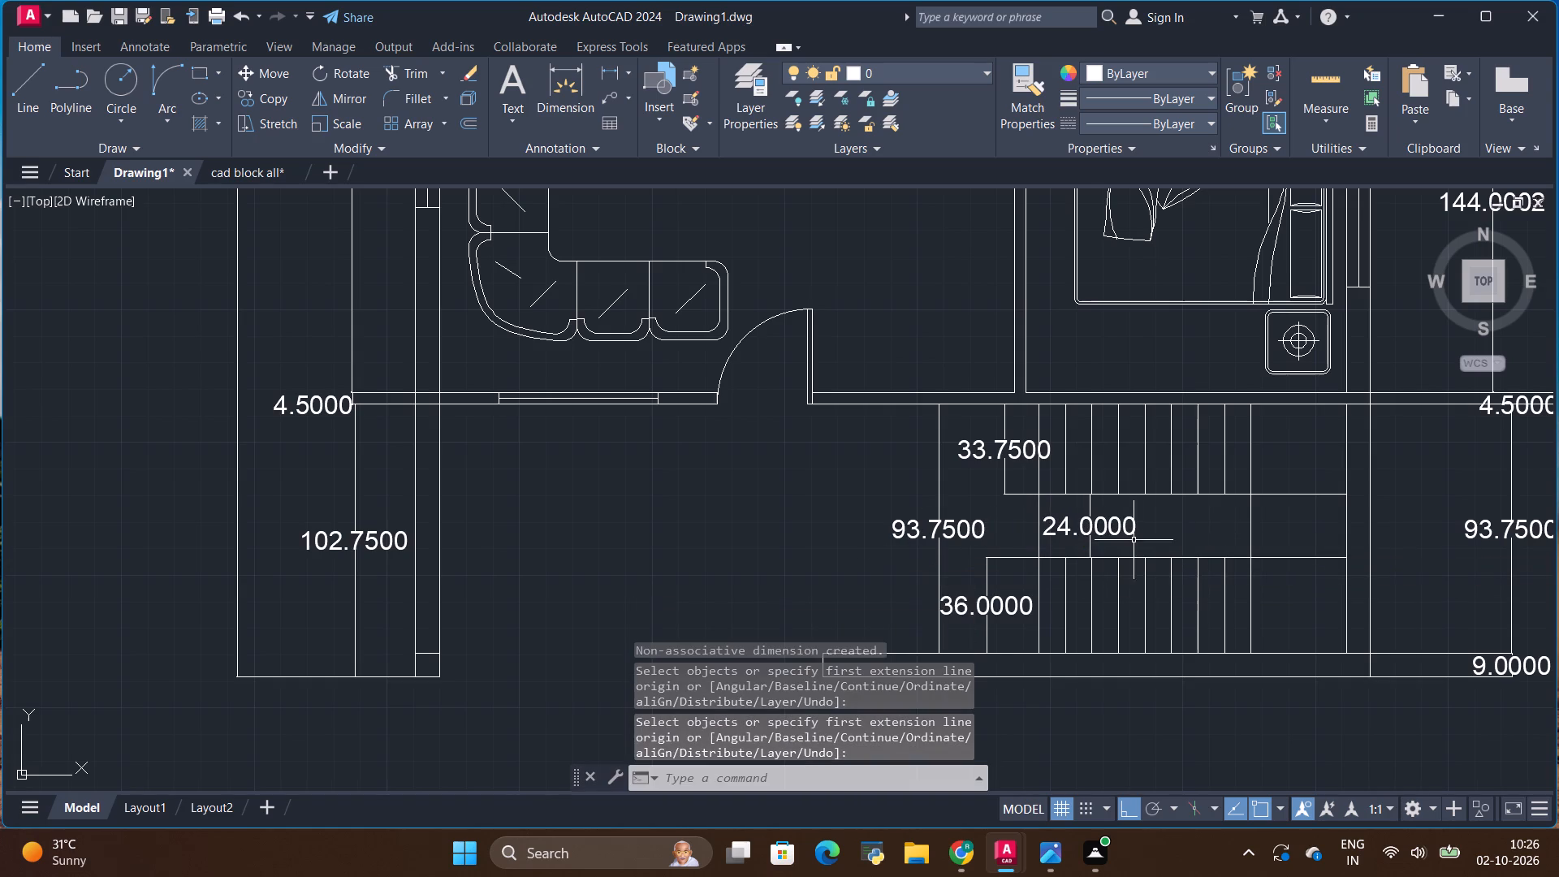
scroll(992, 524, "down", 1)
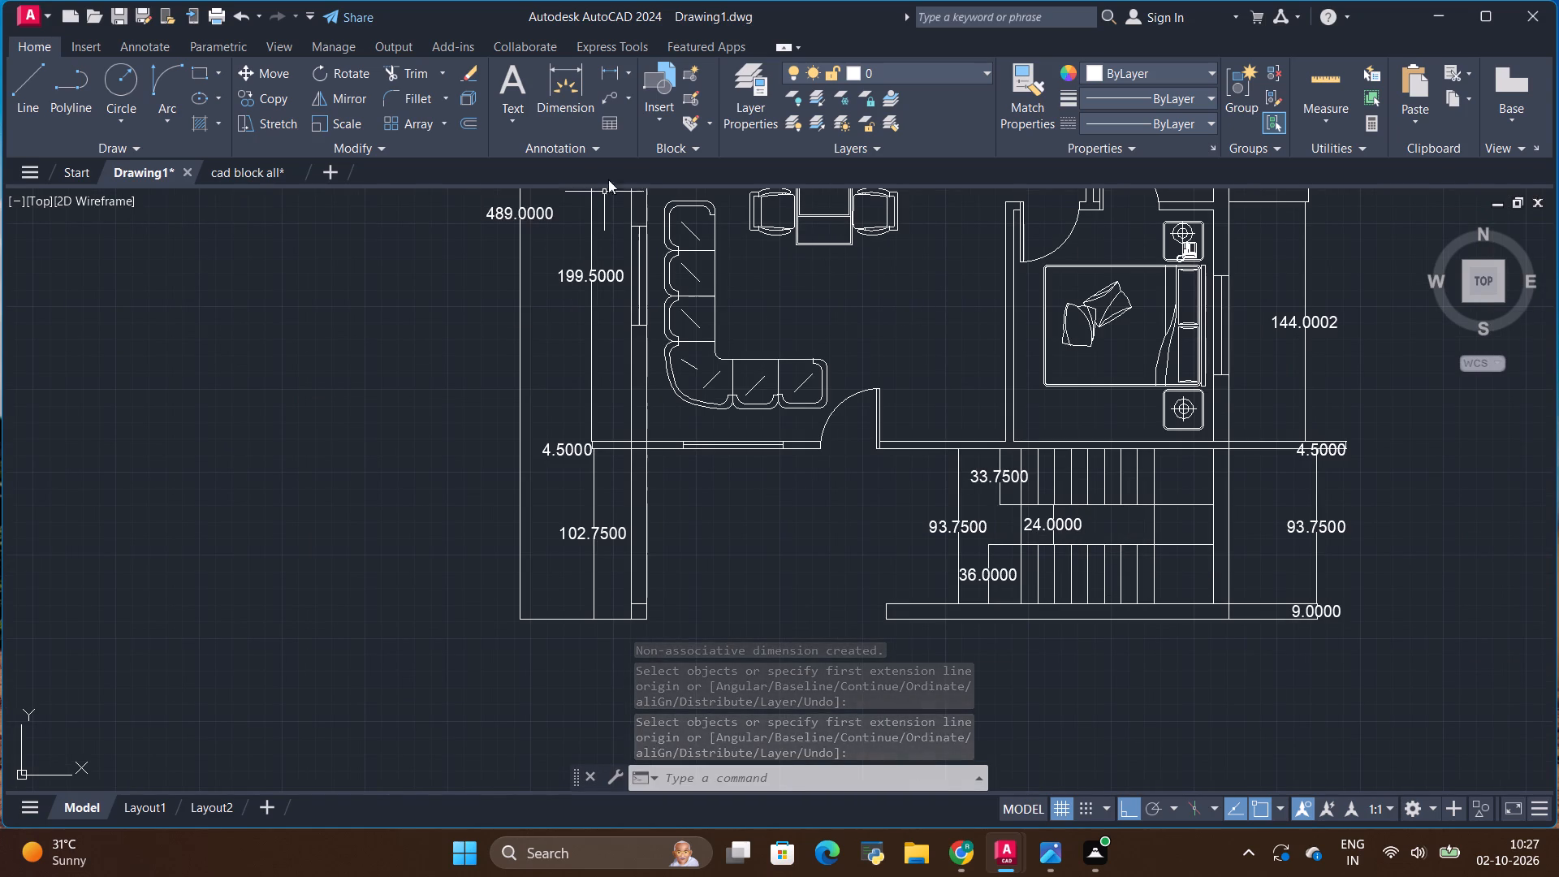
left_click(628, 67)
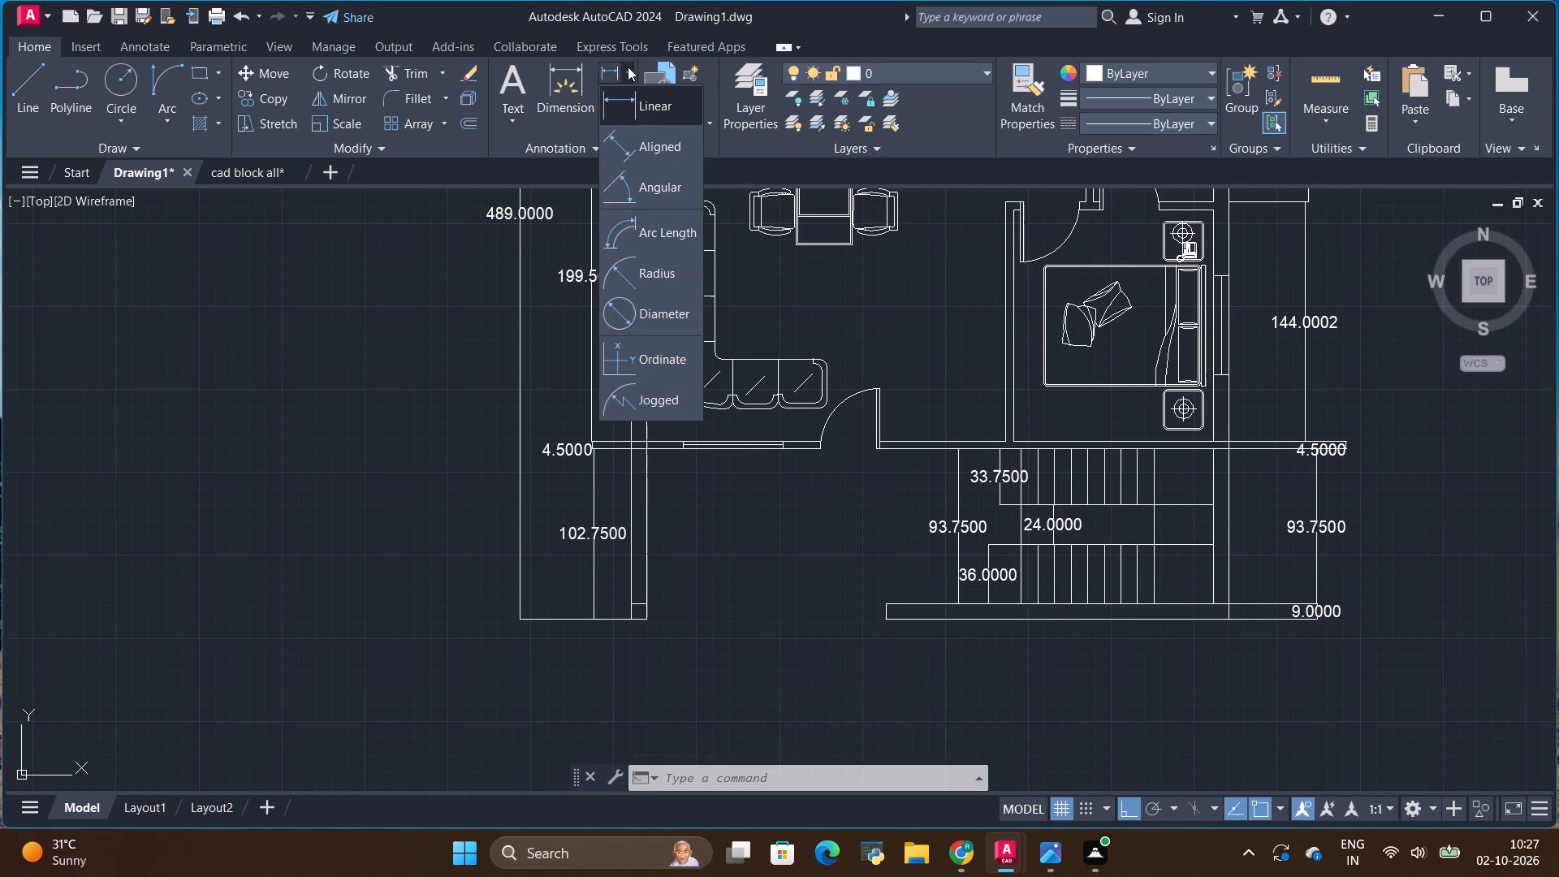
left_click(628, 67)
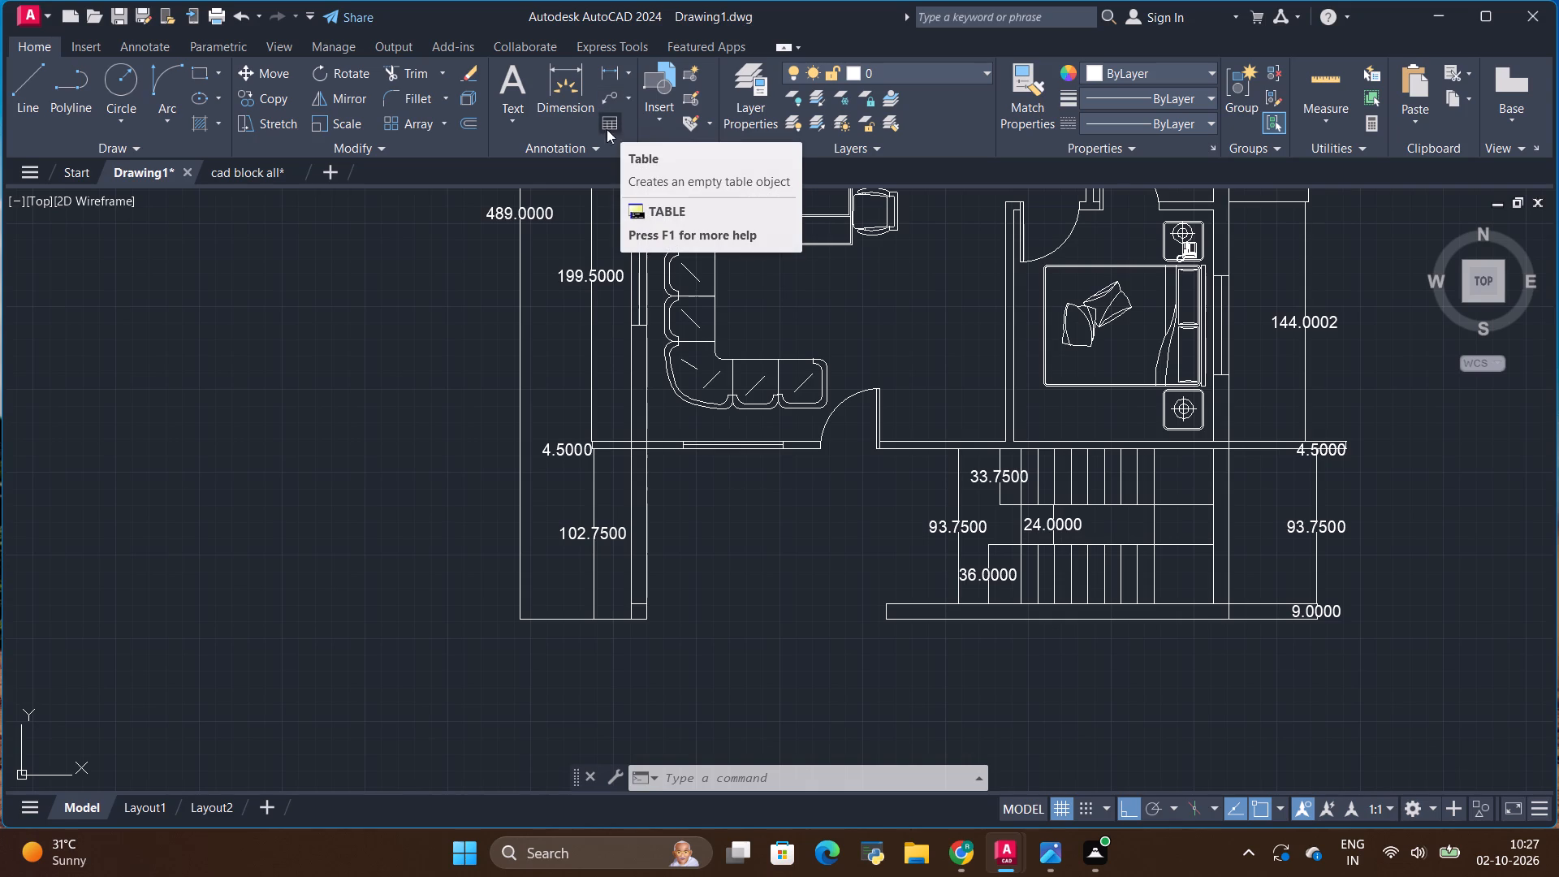
Move the spare circular and I-shaped symbols horizontally from the left of the floor plan to the empty area on its right.
scroll(723, 473, "down", 2)
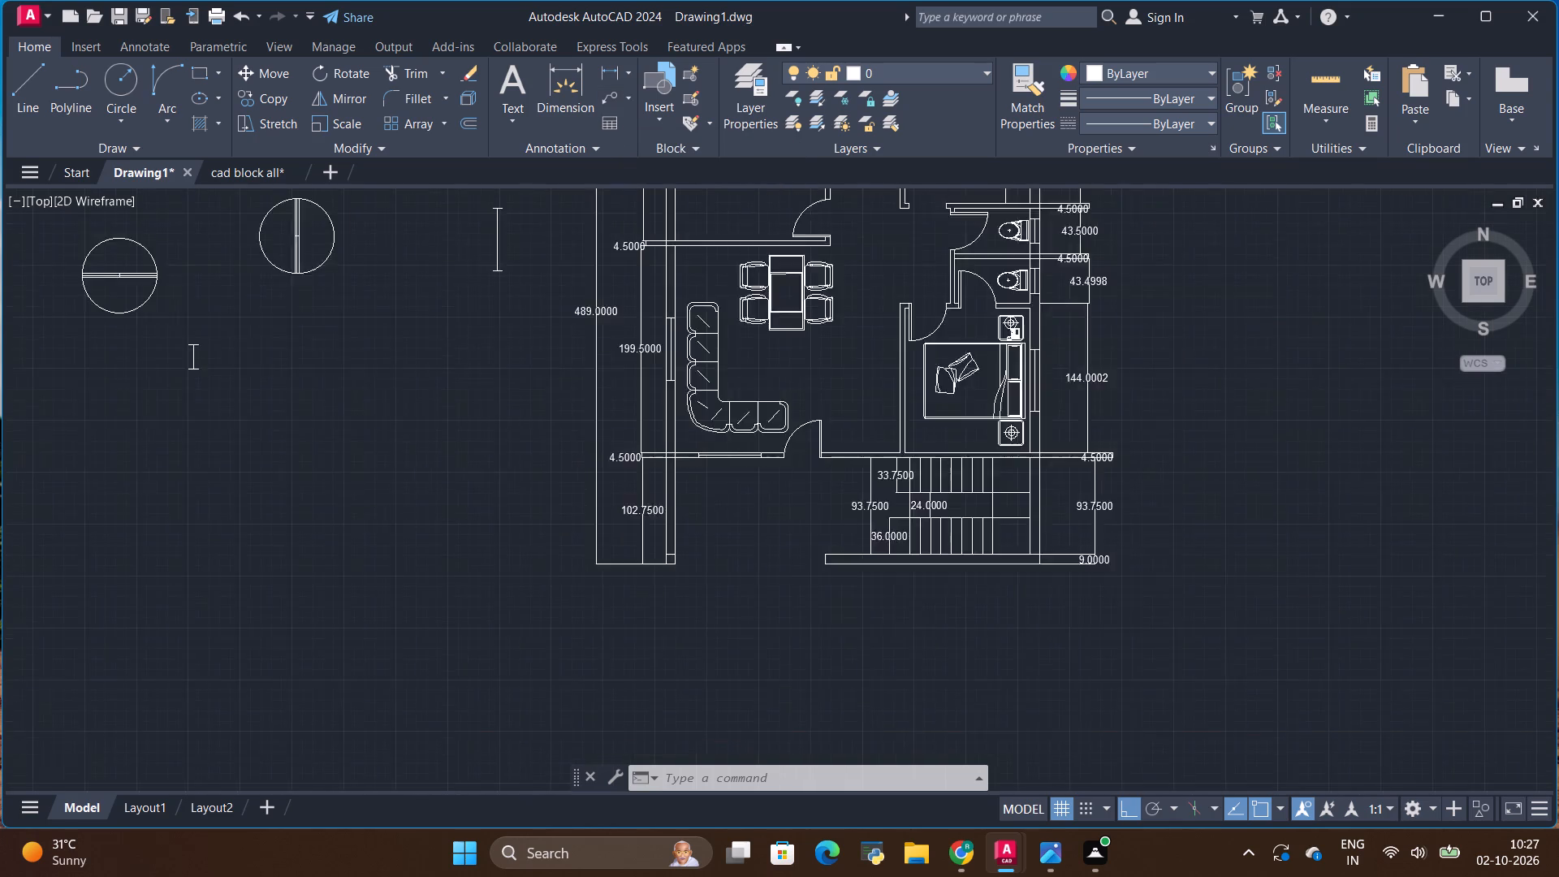
scroll(723, 473, "down", 1)
scroll(667, 382, "up", 1)
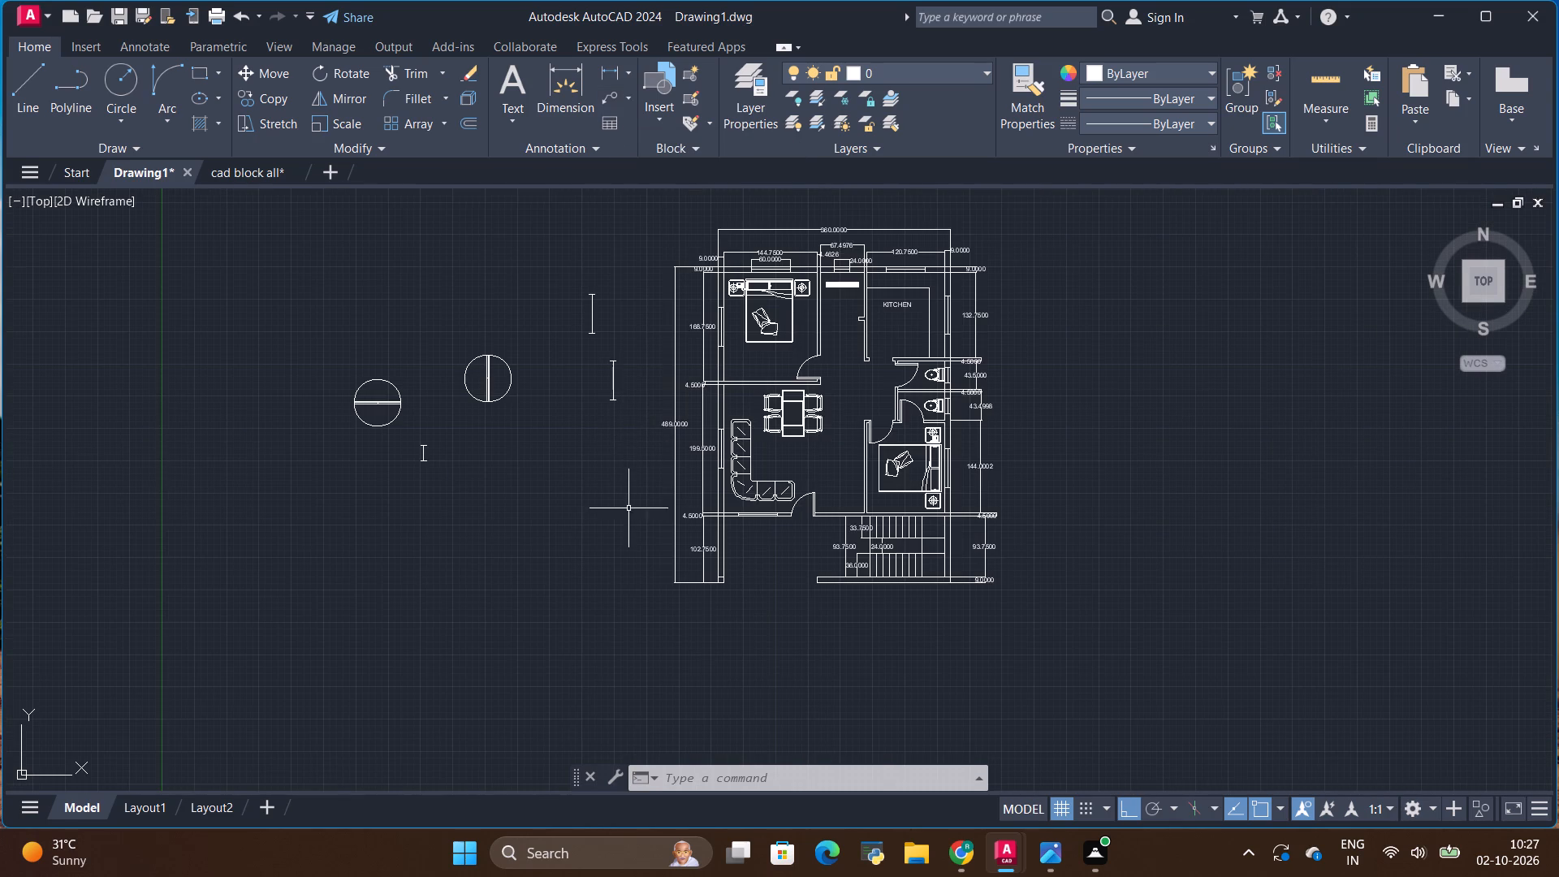
left_click(628, 536)
left_click(301, 277)
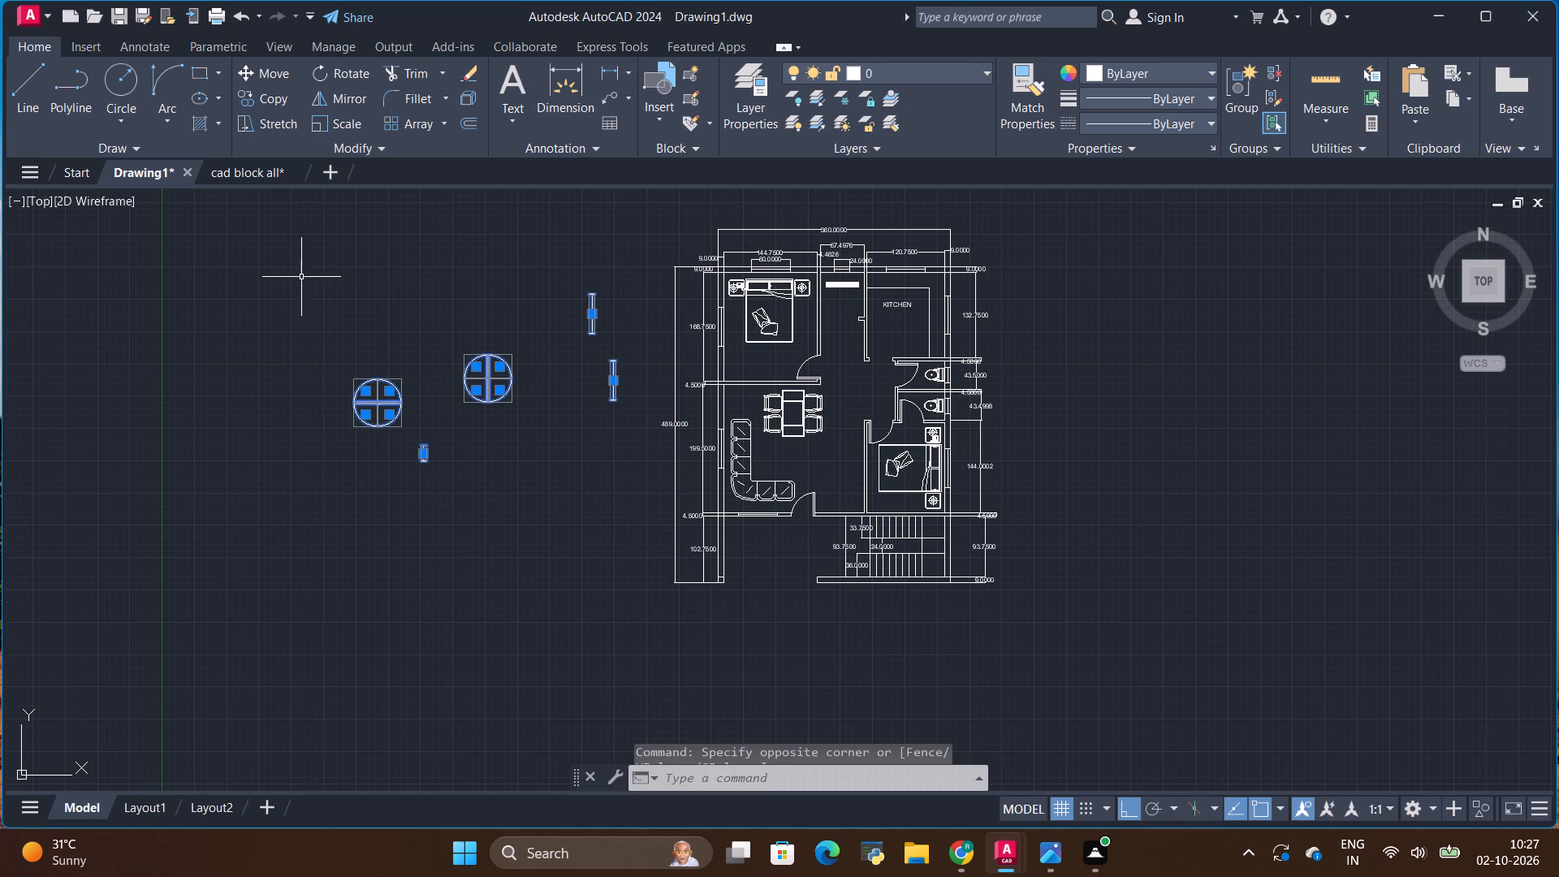
left_click(264, 71)
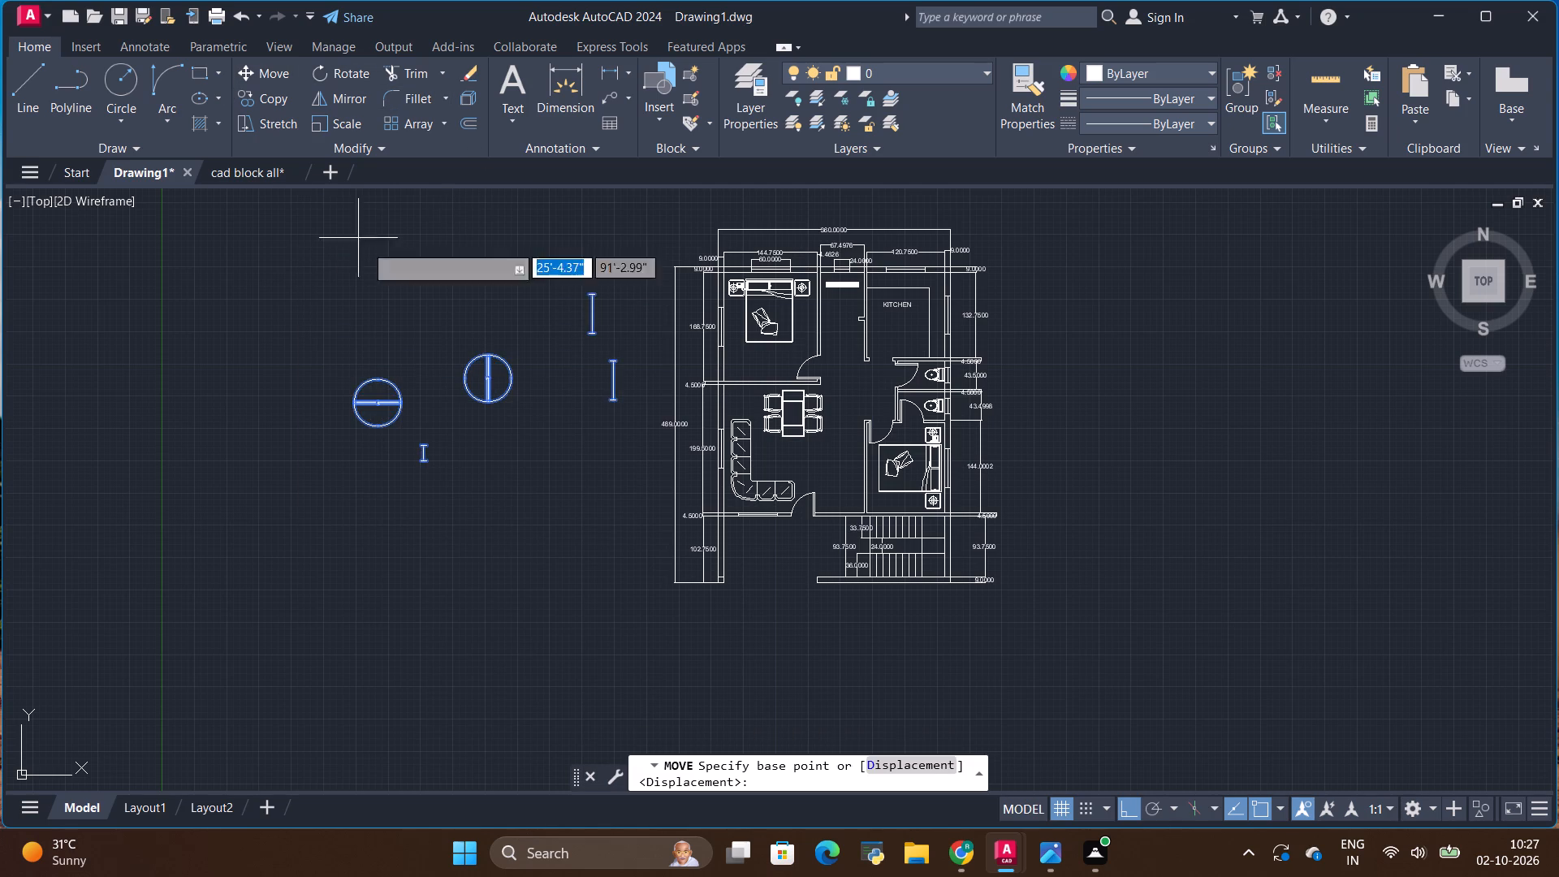
left_click(503, 365)
scroll(417, 456, "down", 1)
scroll(217, 439, "down", 1)
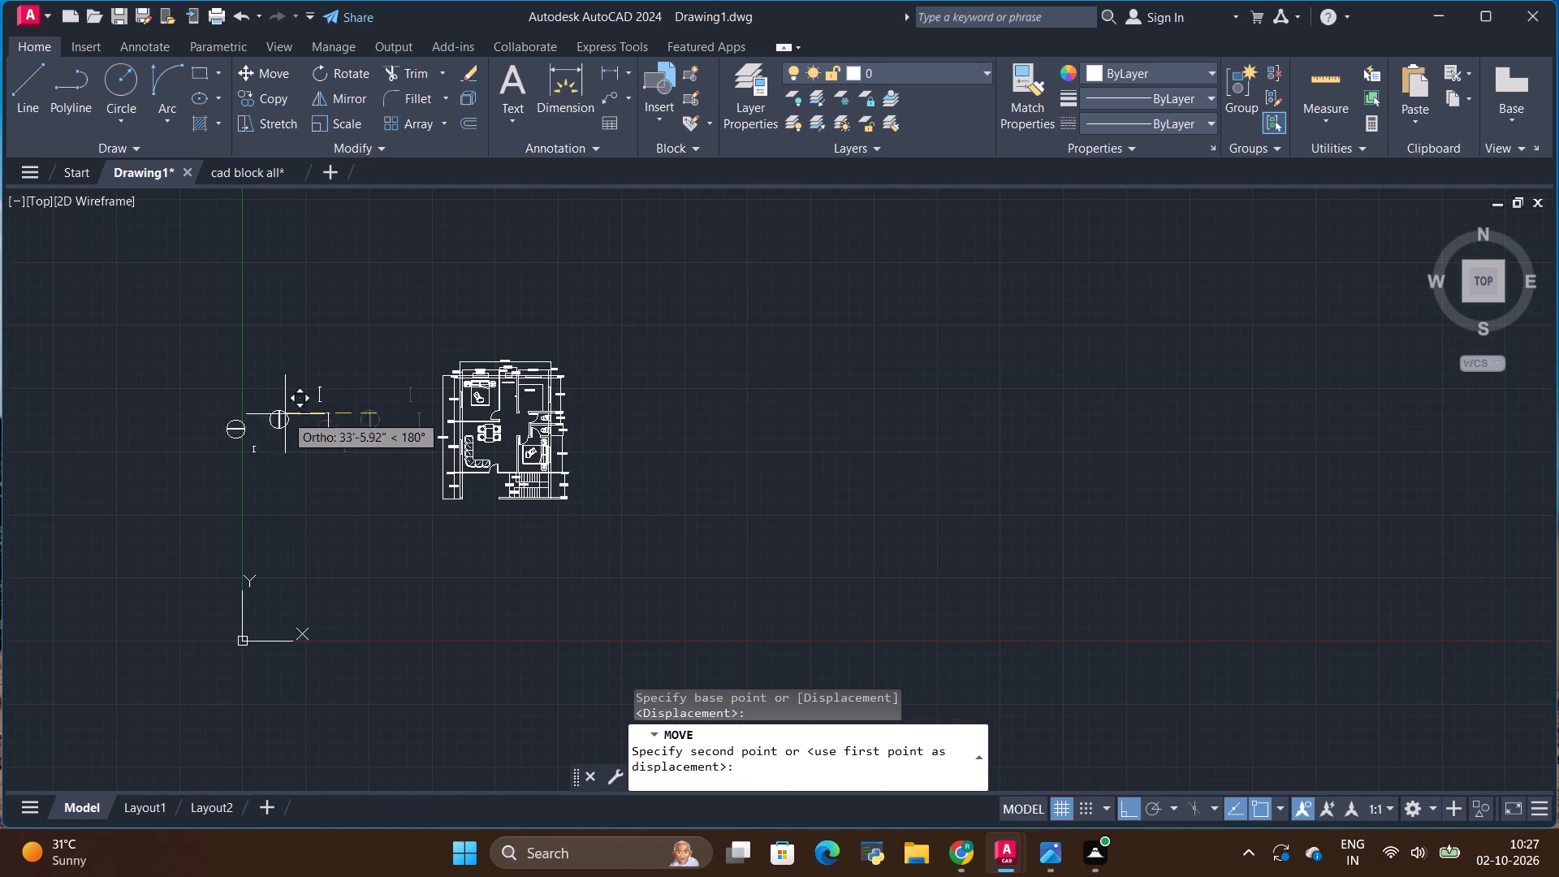
left_click(753, 397)
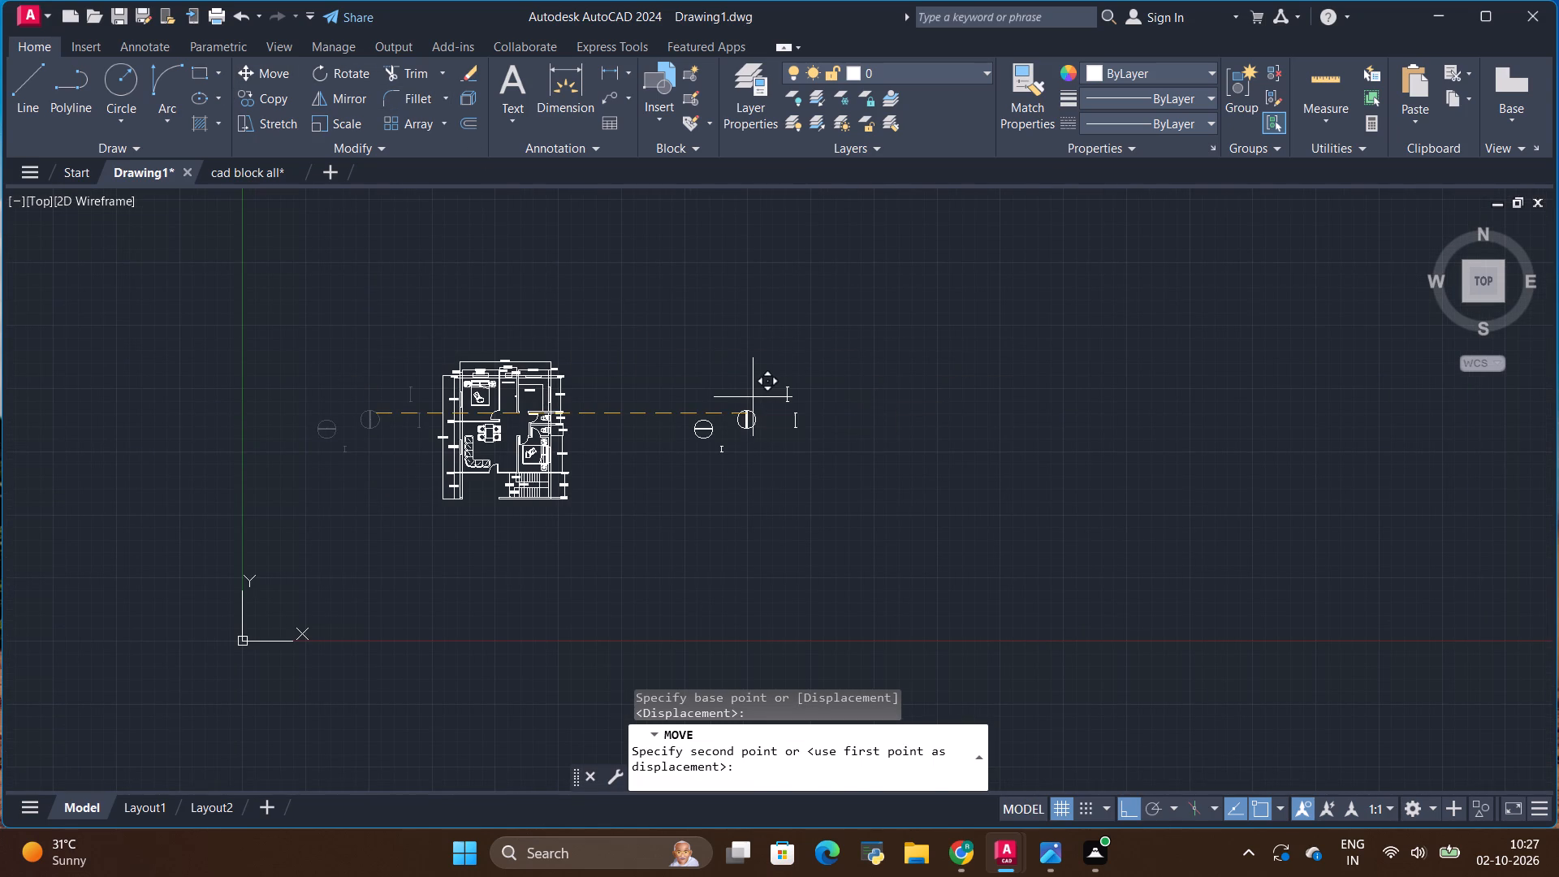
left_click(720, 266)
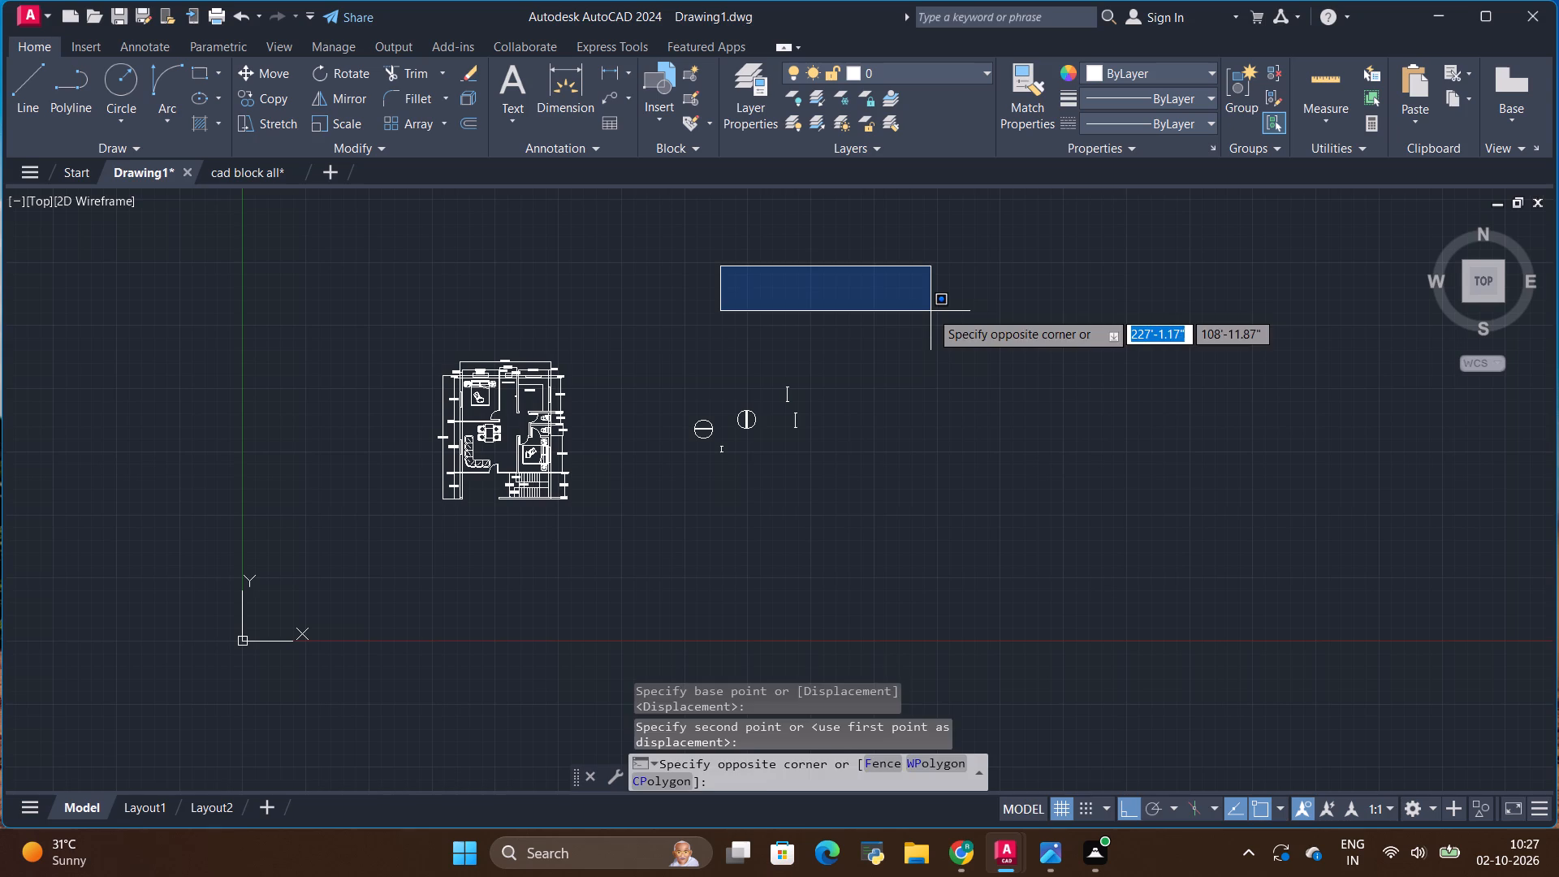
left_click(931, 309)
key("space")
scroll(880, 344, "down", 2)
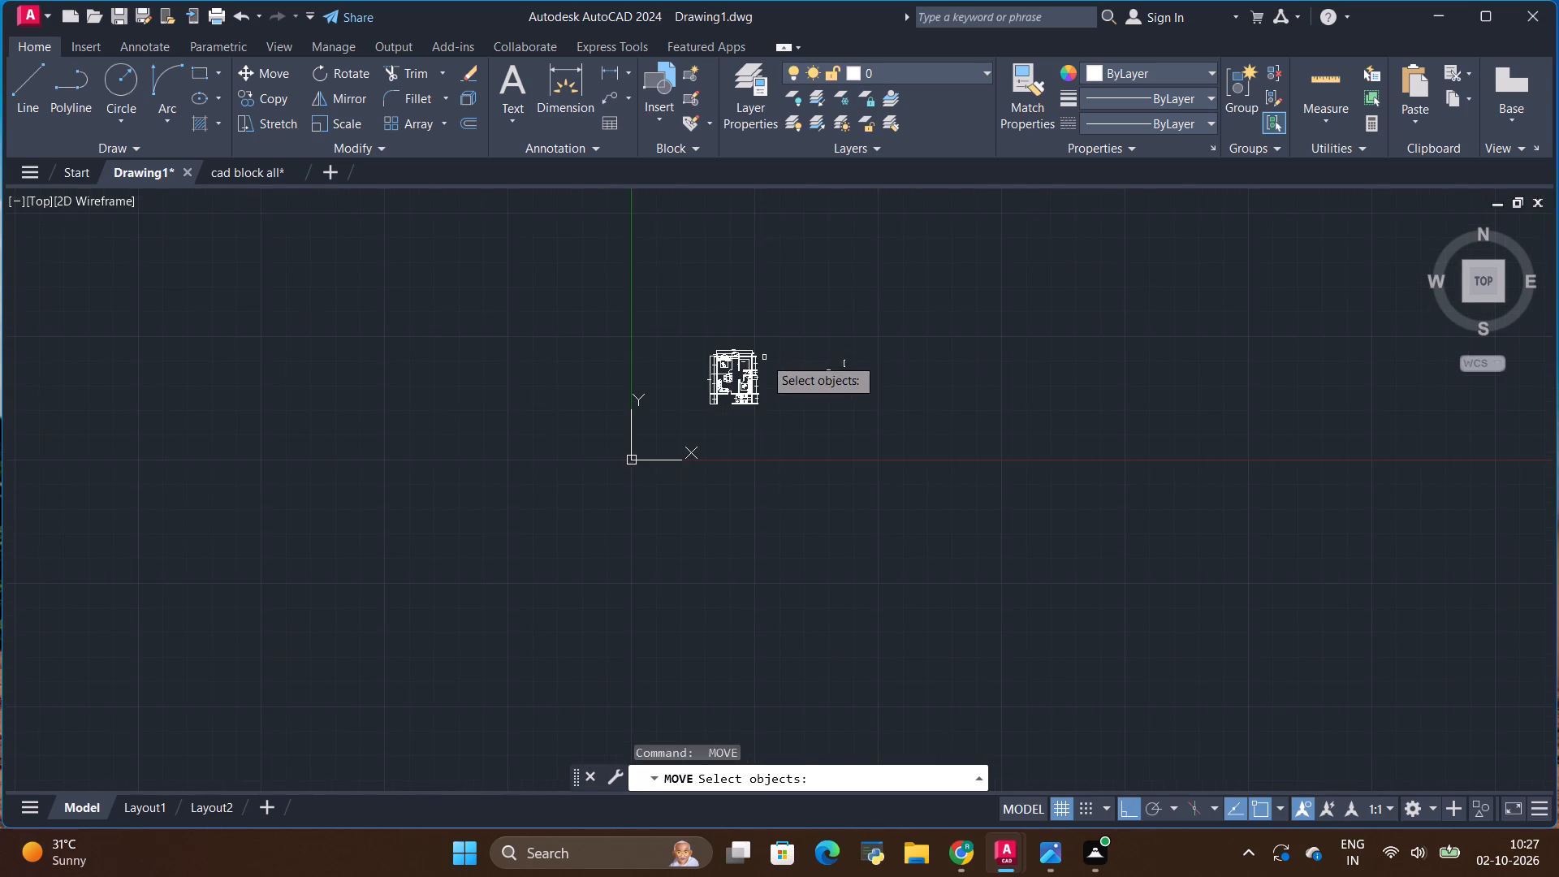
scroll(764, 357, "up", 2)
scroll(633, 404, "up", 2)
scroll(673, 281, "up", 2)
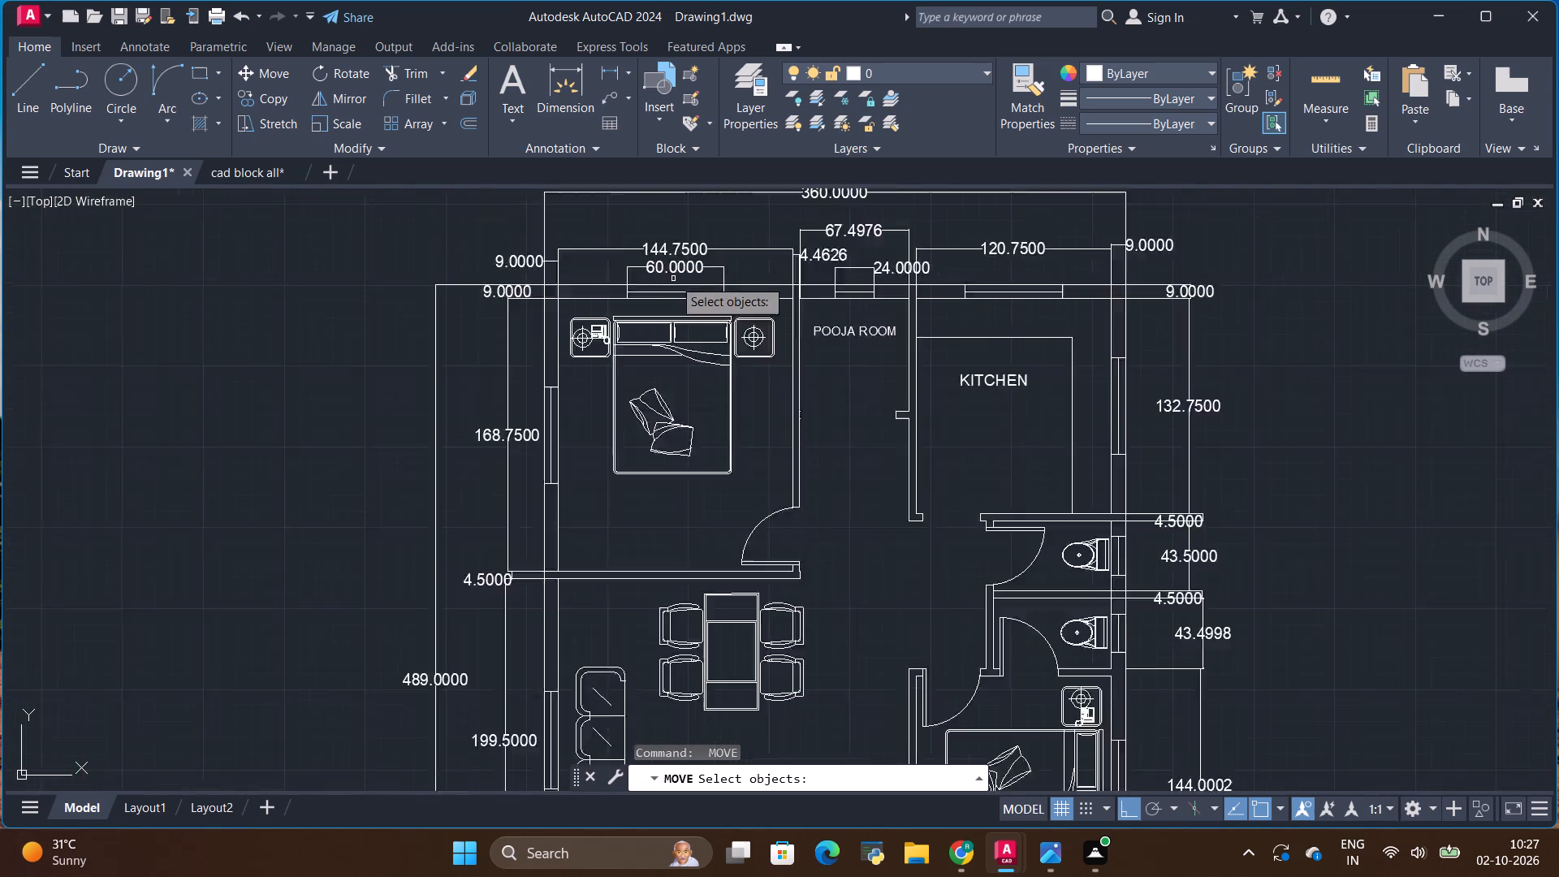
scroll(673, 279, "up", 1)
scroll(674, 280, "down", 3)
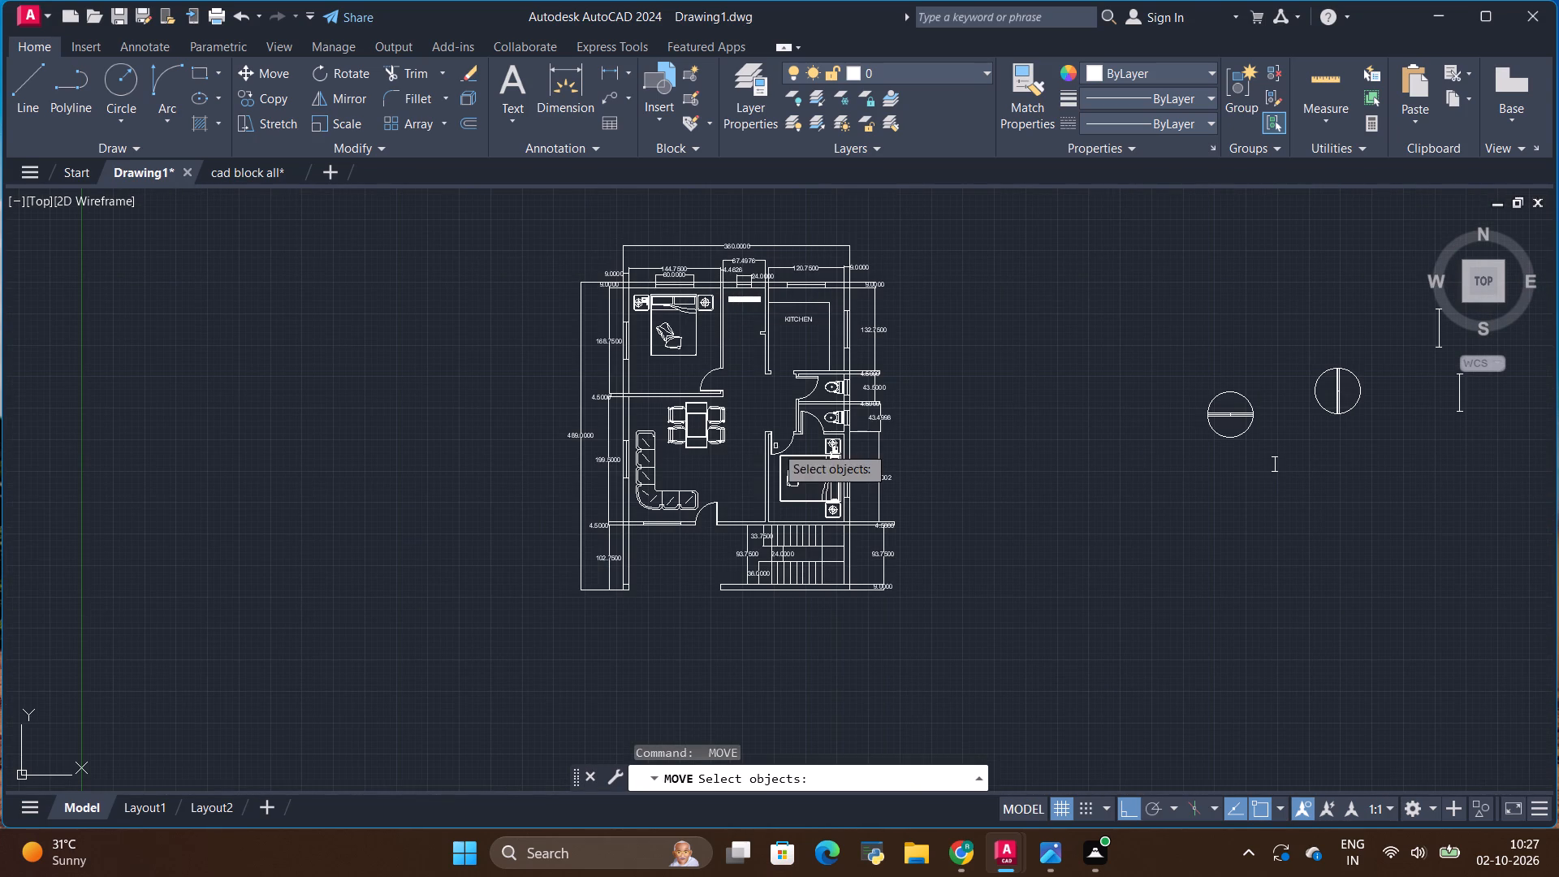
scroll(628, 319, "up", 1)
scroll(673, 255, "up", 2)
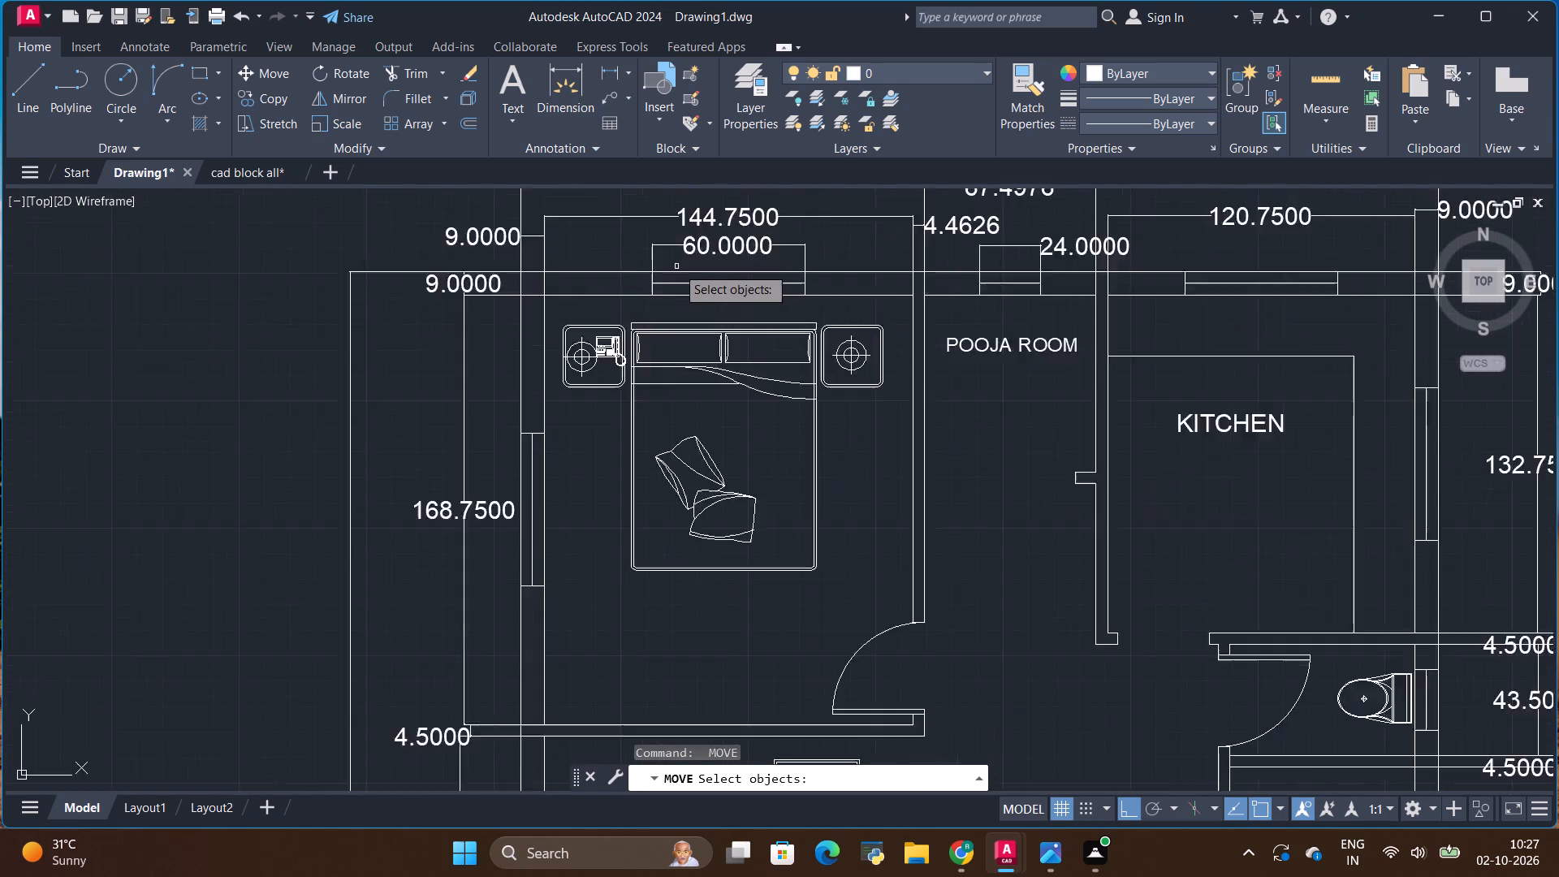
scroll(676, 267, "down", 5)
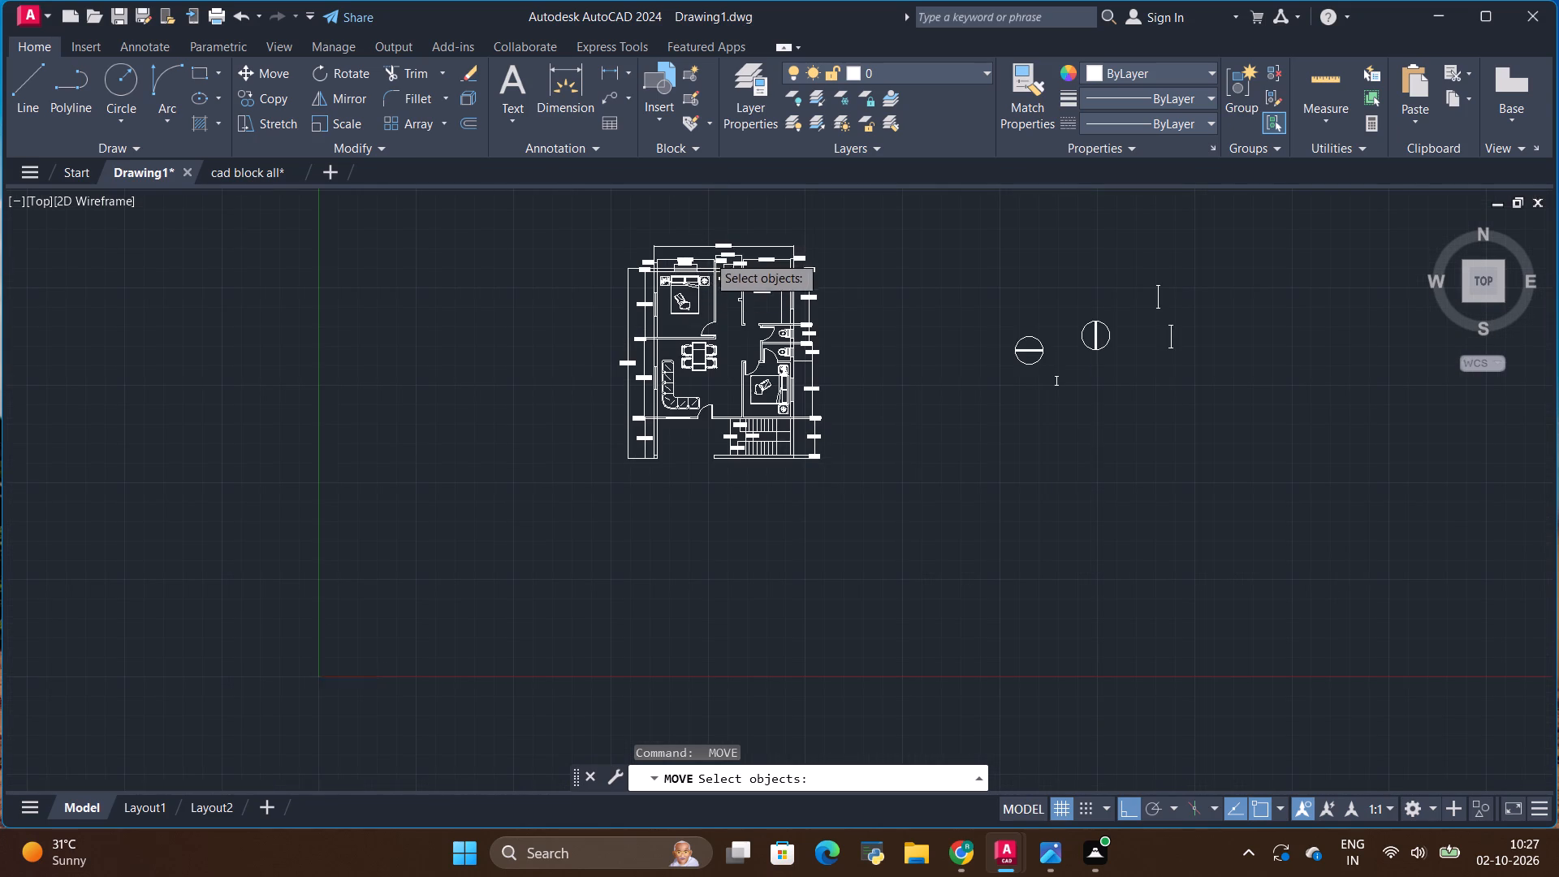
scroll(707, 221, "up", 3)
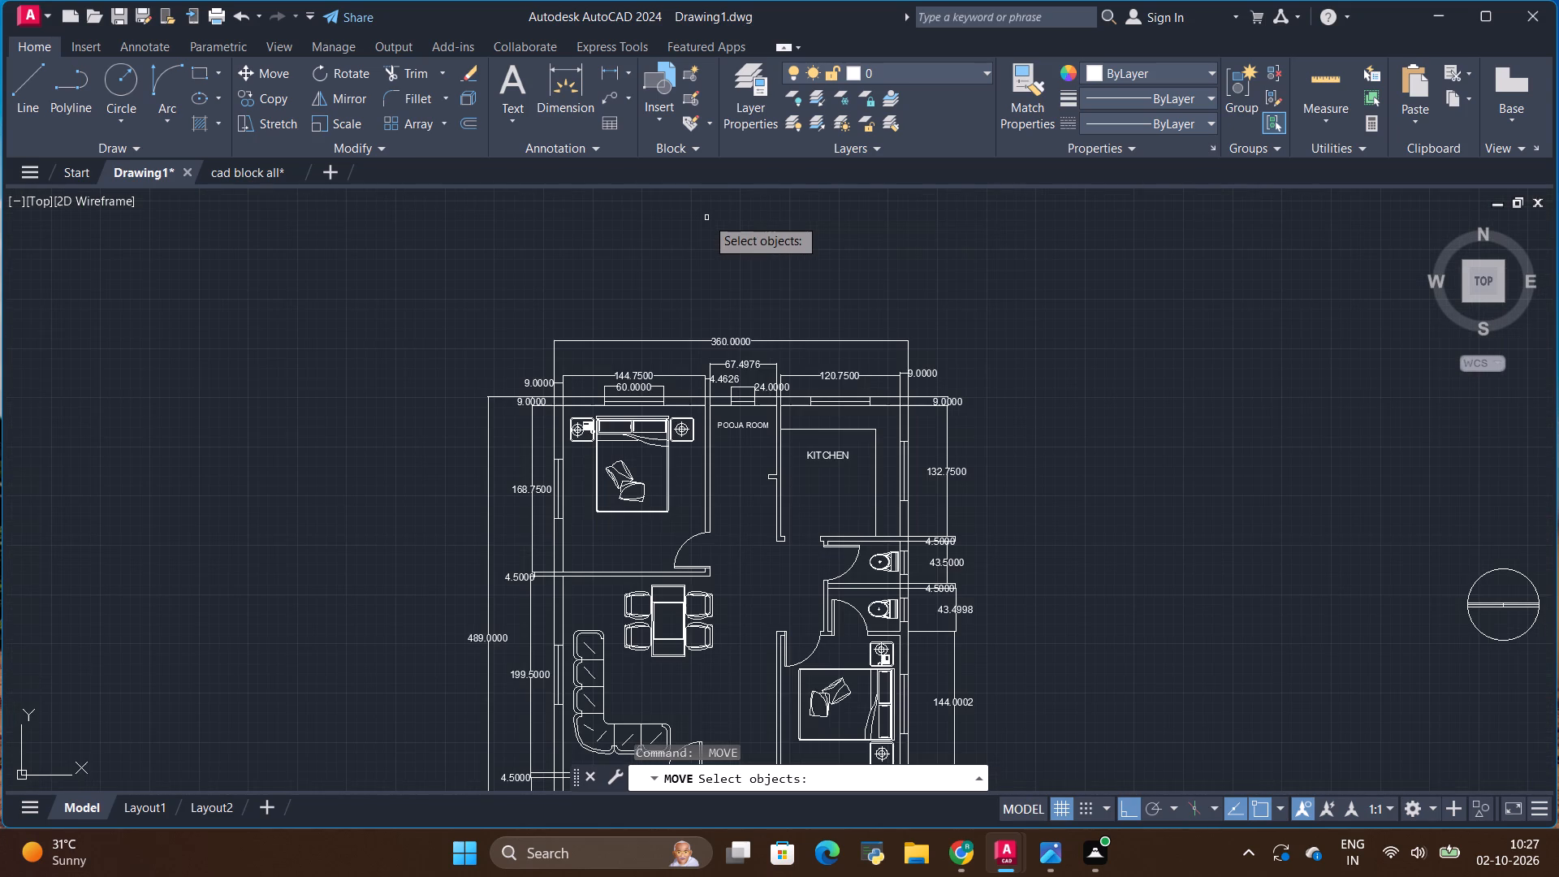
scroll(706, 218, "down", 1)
Place a small multiline text box in the empty area above the floor plan's overall width dimension.
left_click(514, 99)
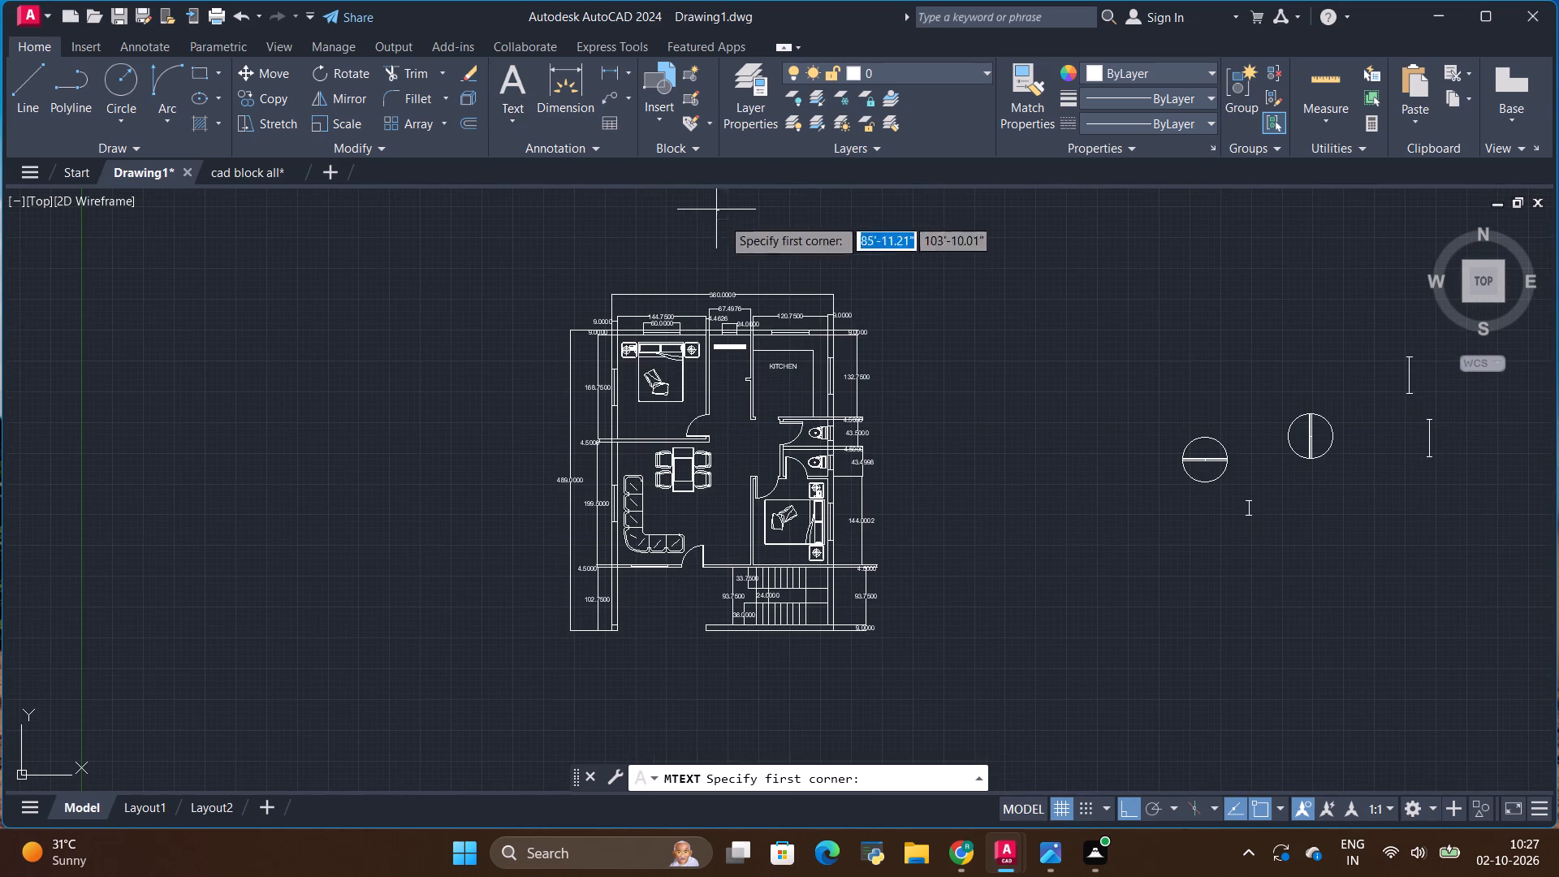
scroll(620, 237, "up", 1)
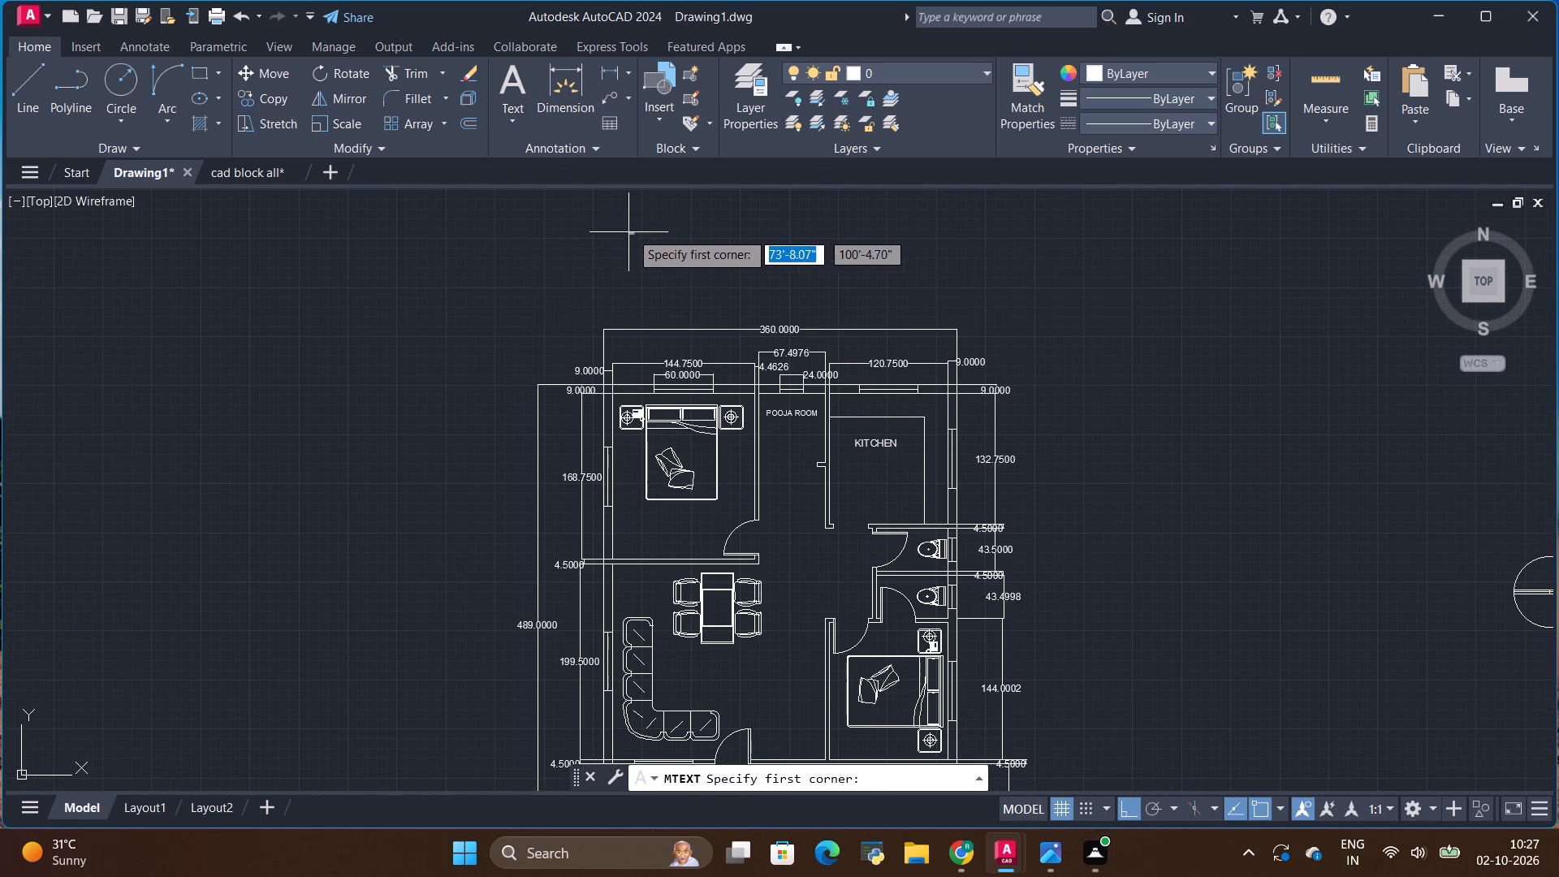
left_click(644, 214)
left_click(646, 262)
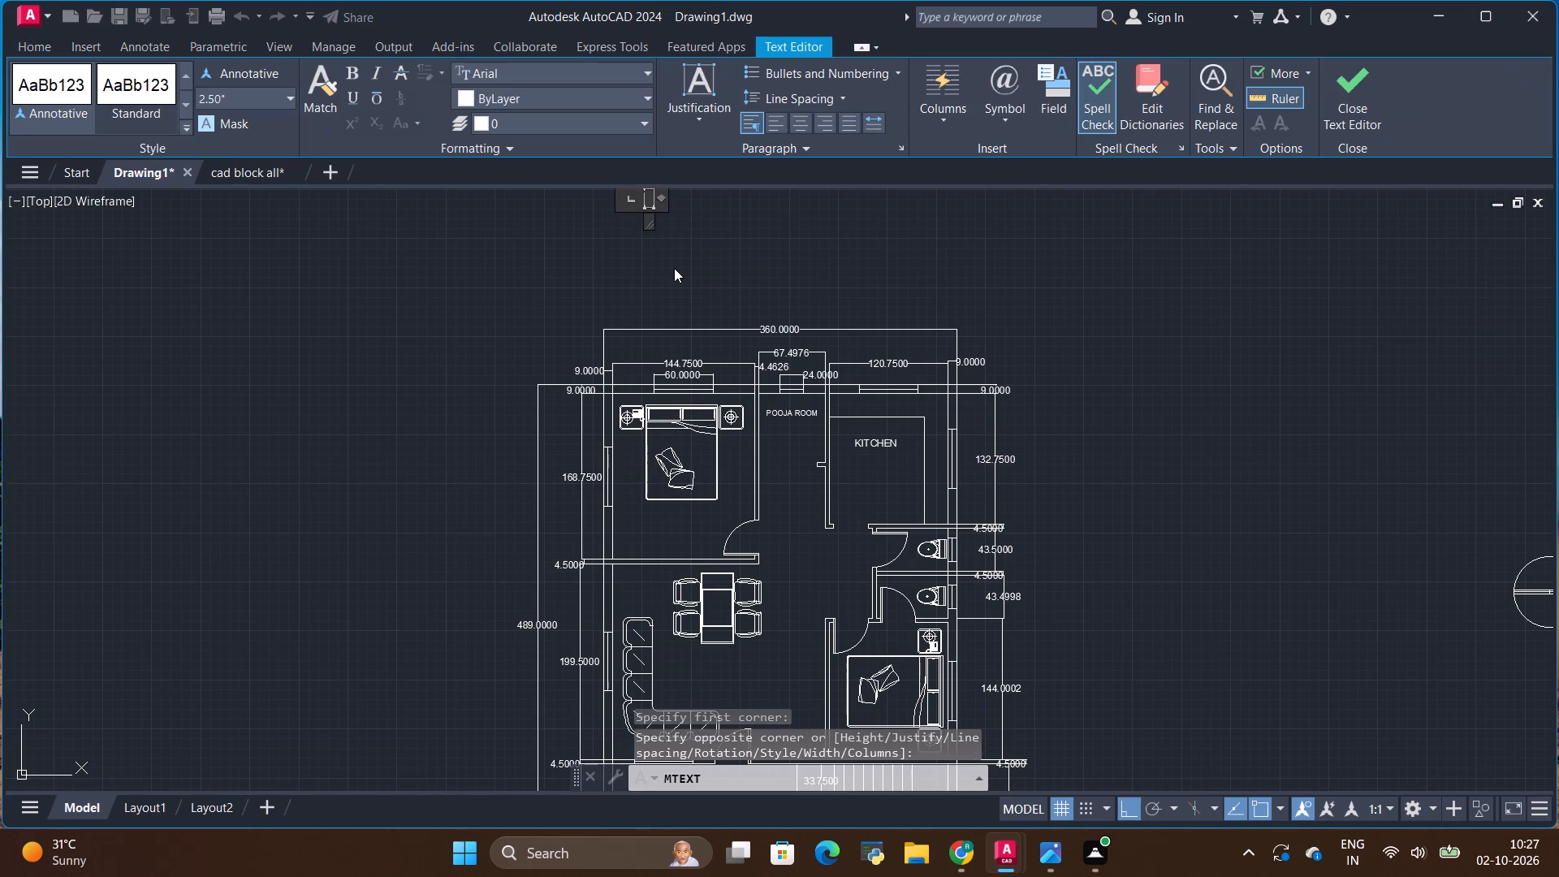
scroll(684, 270, "down", 2)
scroll(679, 209, "up", 3)
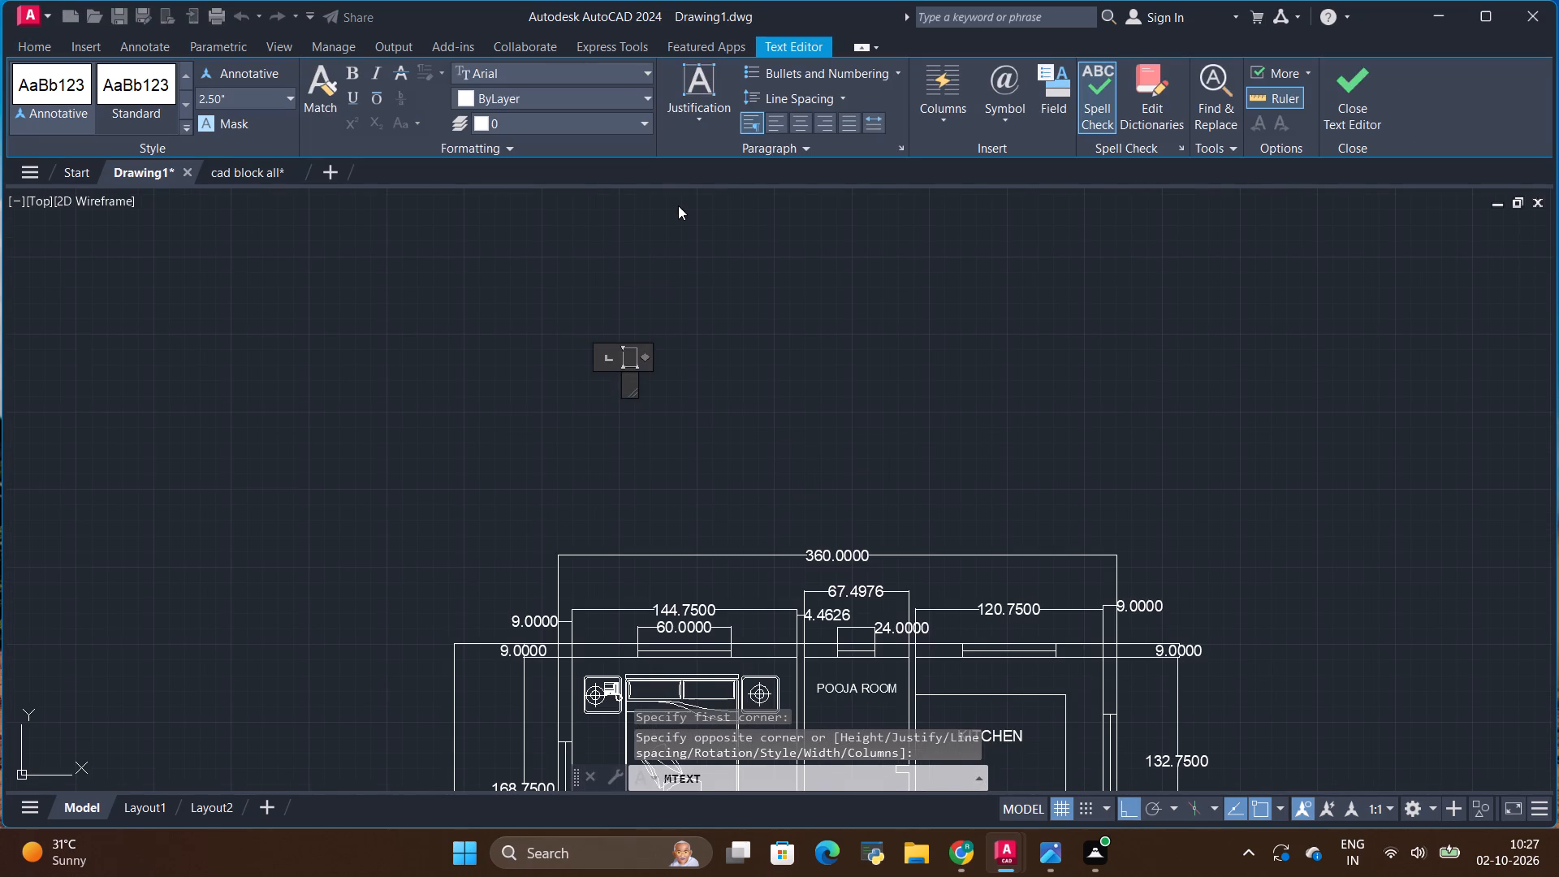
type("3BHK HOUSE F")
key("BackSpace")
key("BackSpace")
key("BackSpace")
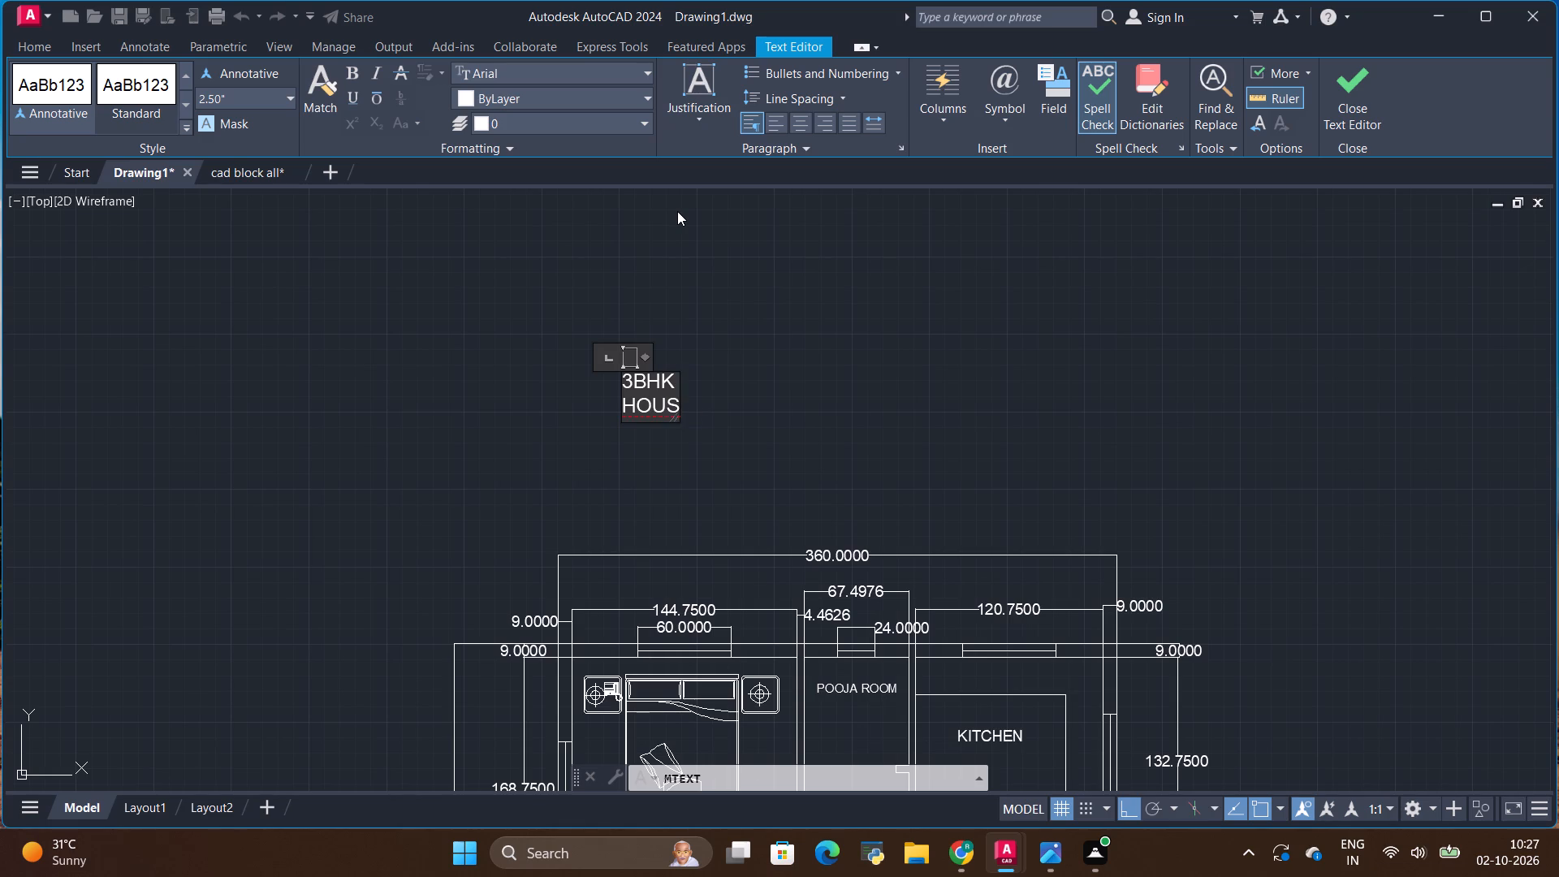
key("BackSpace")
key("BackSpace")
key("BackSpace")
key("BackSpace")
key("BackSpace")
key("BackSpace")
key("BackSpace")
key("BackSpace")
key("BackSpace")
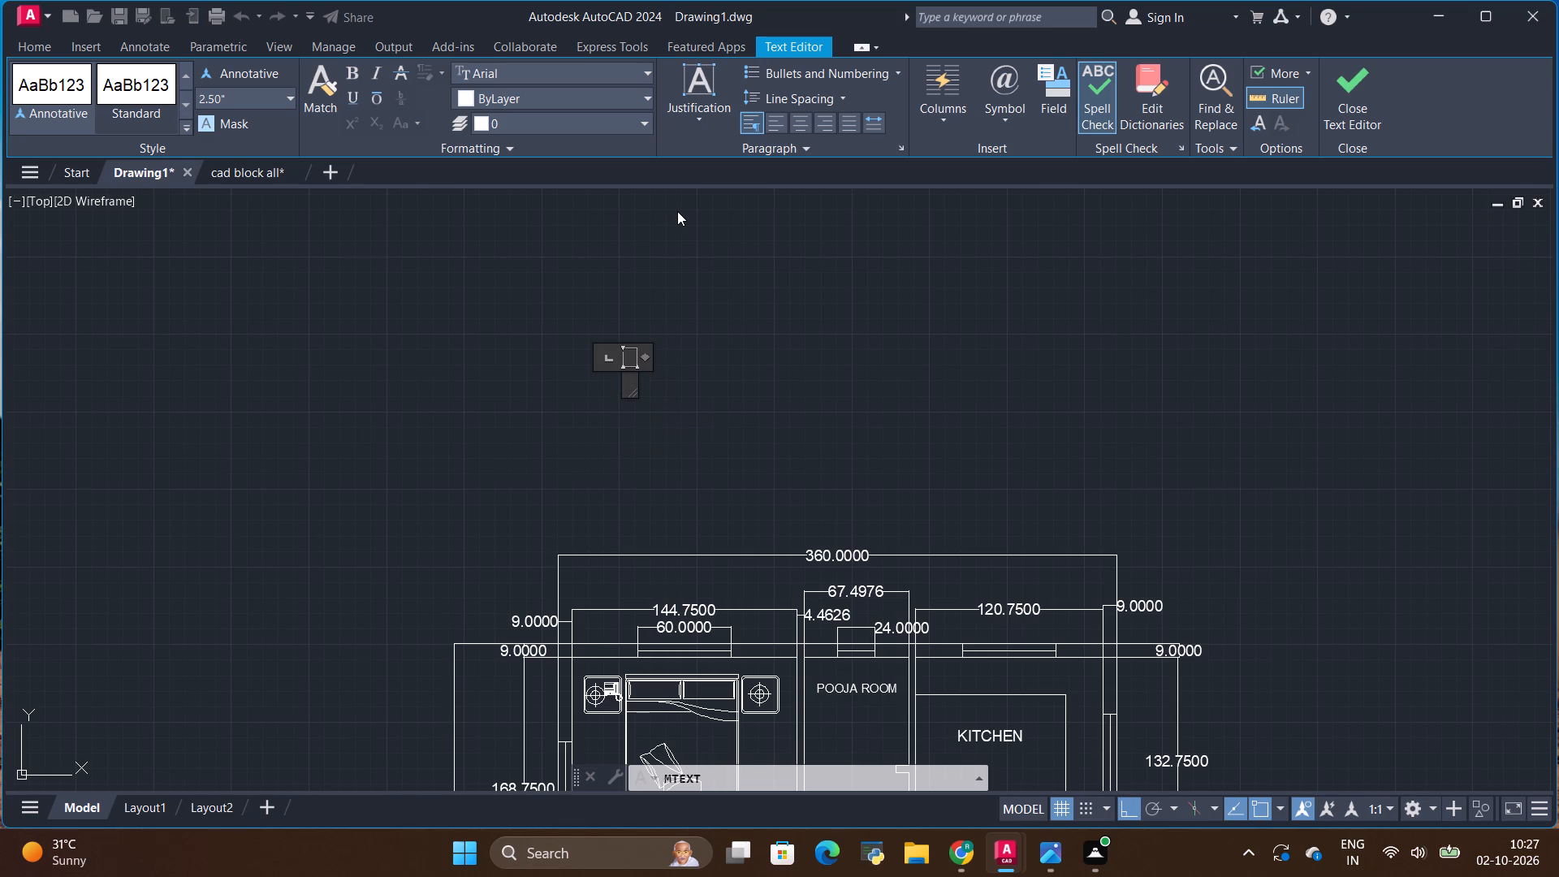
Enter the drawing title "2BHK HOUSE FLOOR PLAN" in the text box above the plan and finish the text.
type("2BHK HOUSE FLOOR PLAN")
key("space")
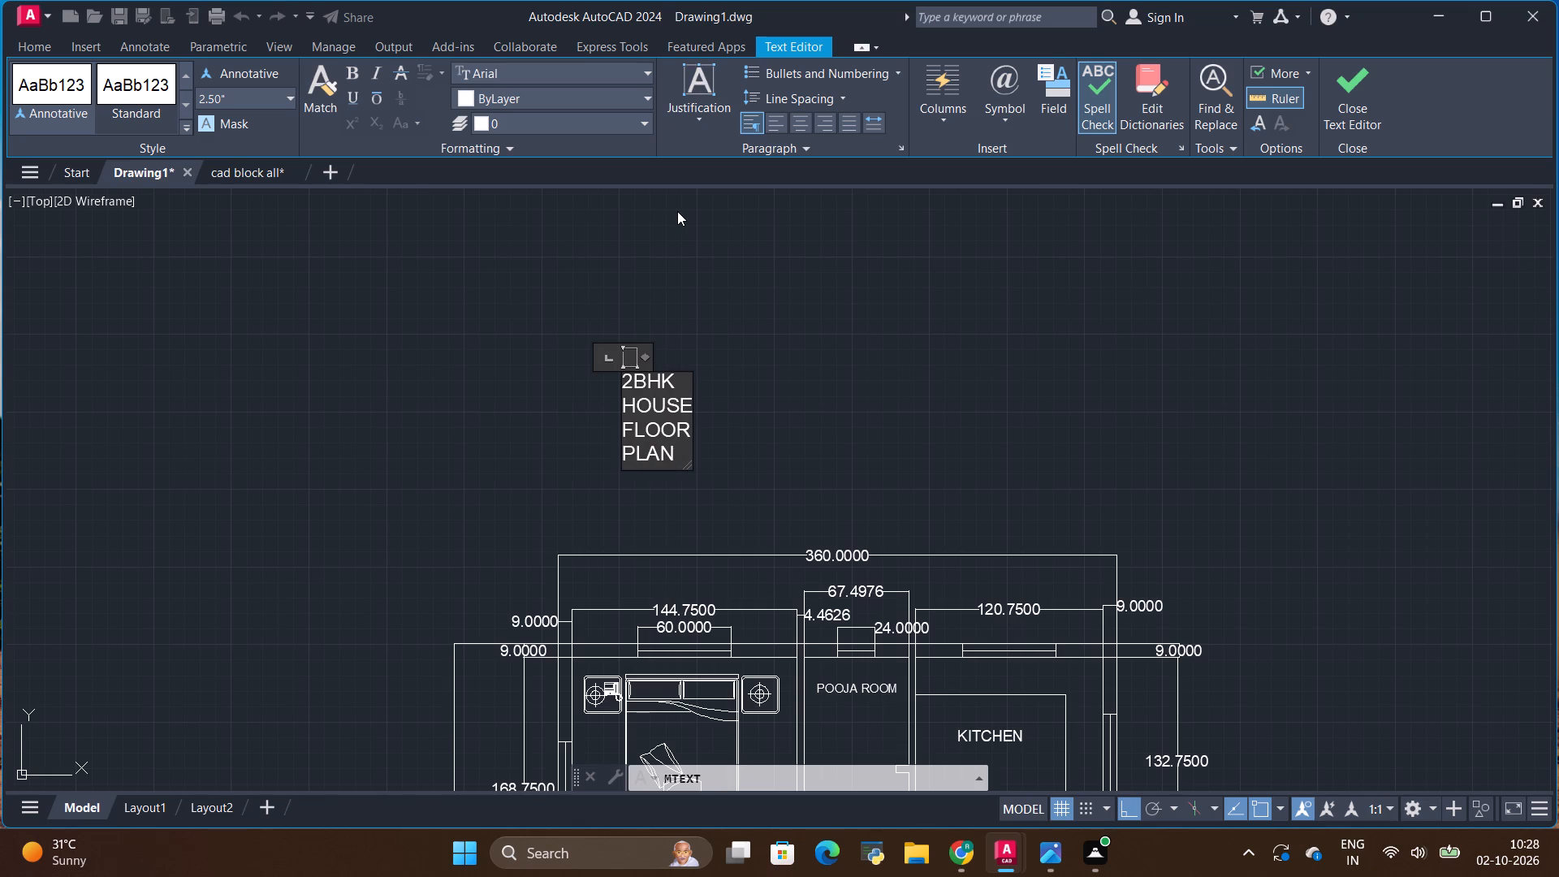
scroll(762, 384, "down", 3)
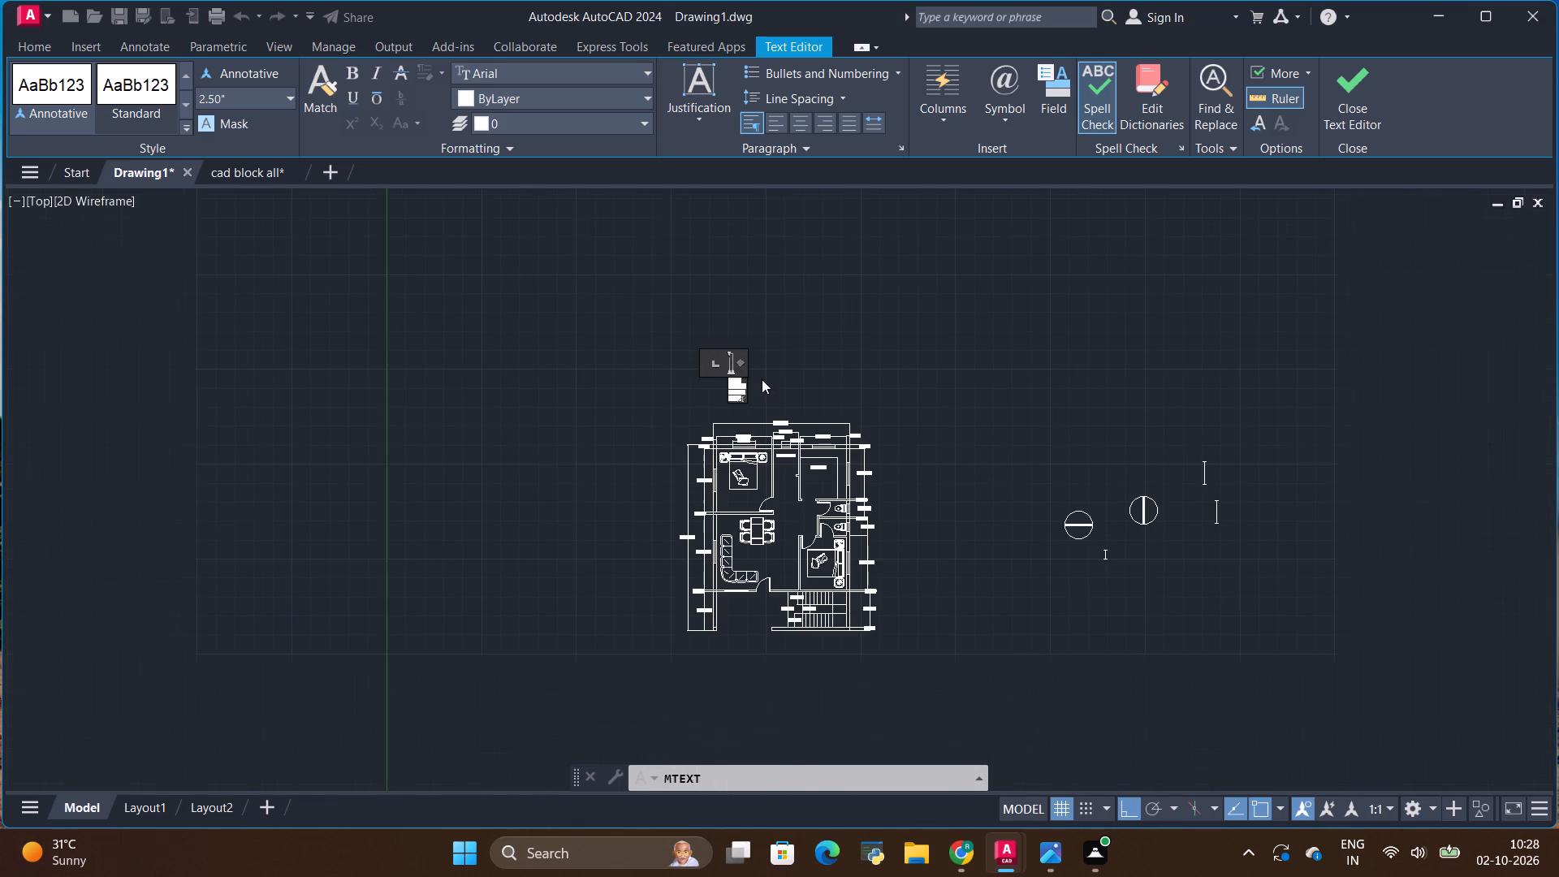
scroll(795, 507, "up", 2)
scroll(795, 508, "down", 1)
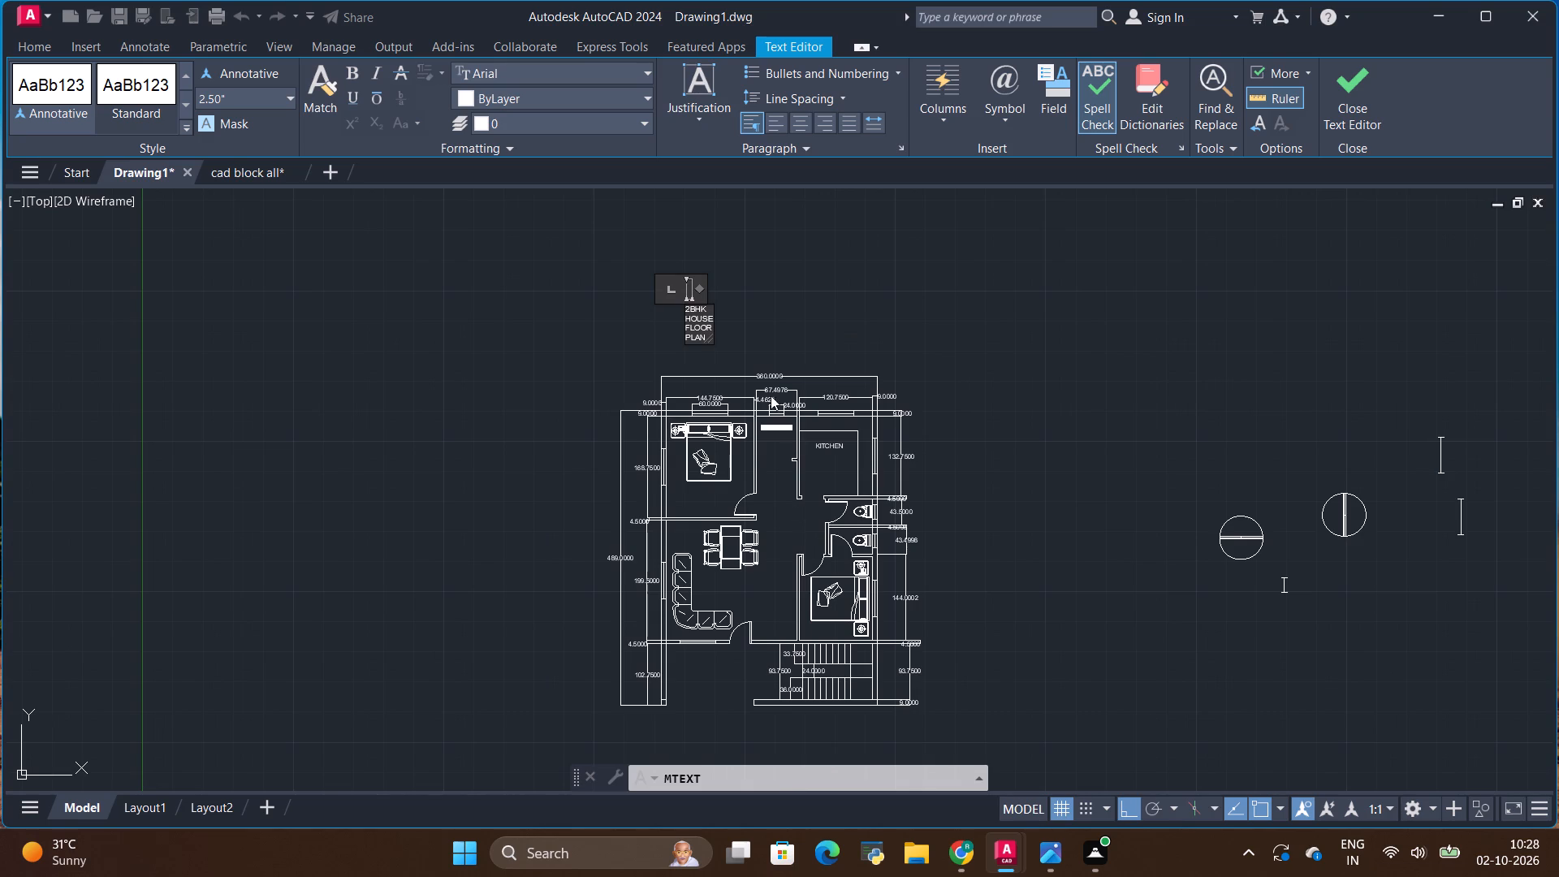
scroll(694, 284, "up", 4)
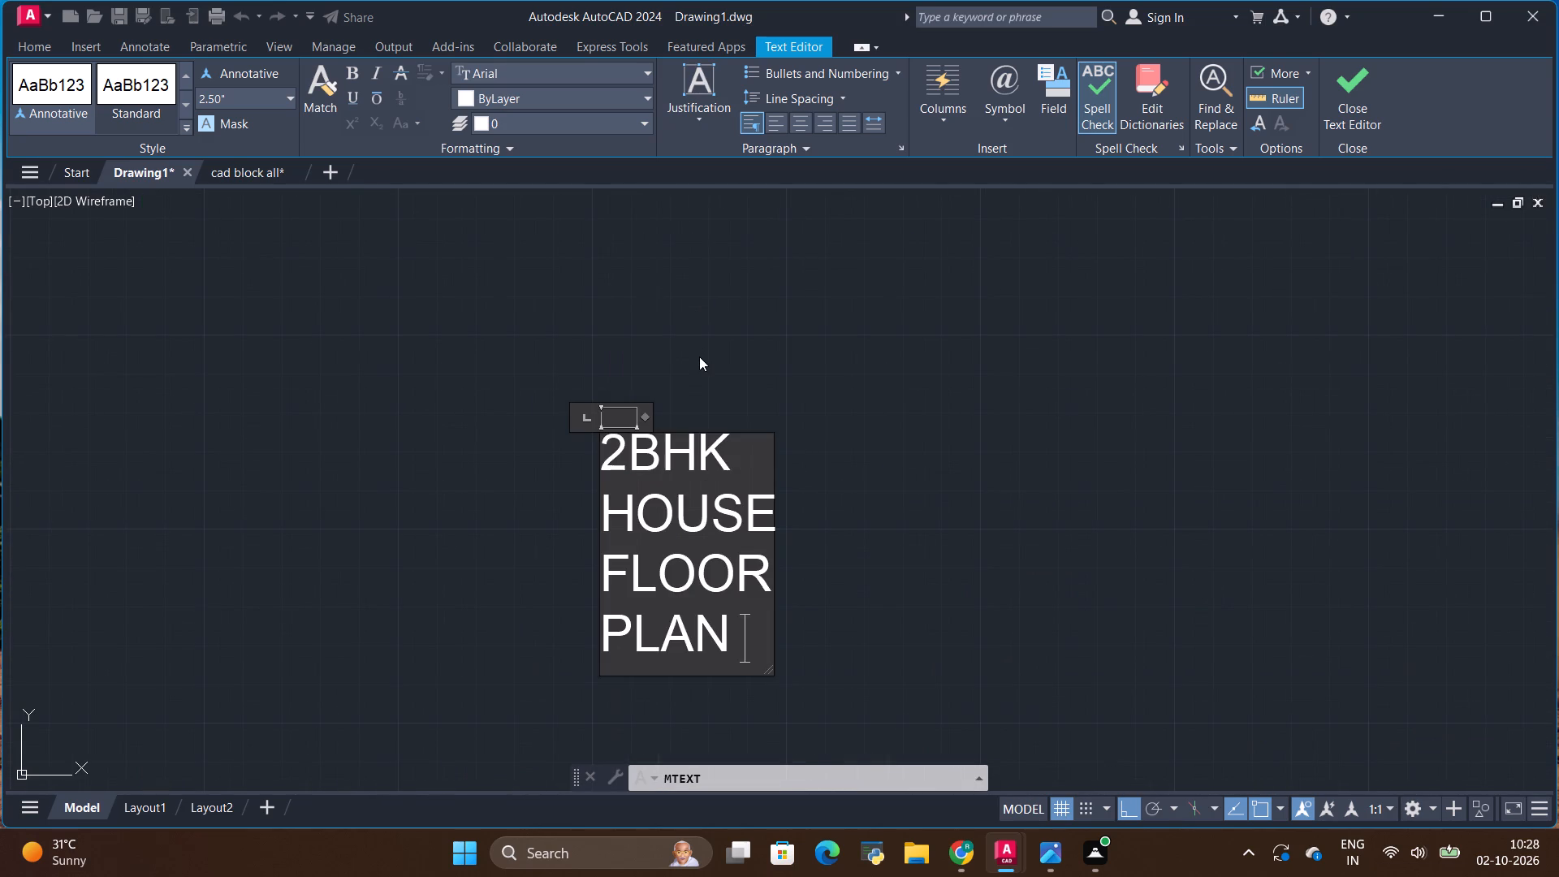
key("space")
left_click(699, 356)
Widen the title's text frame so that 2BHK HOUSE FLOOR PLAN fits on a single line.
left_click(617, 480)
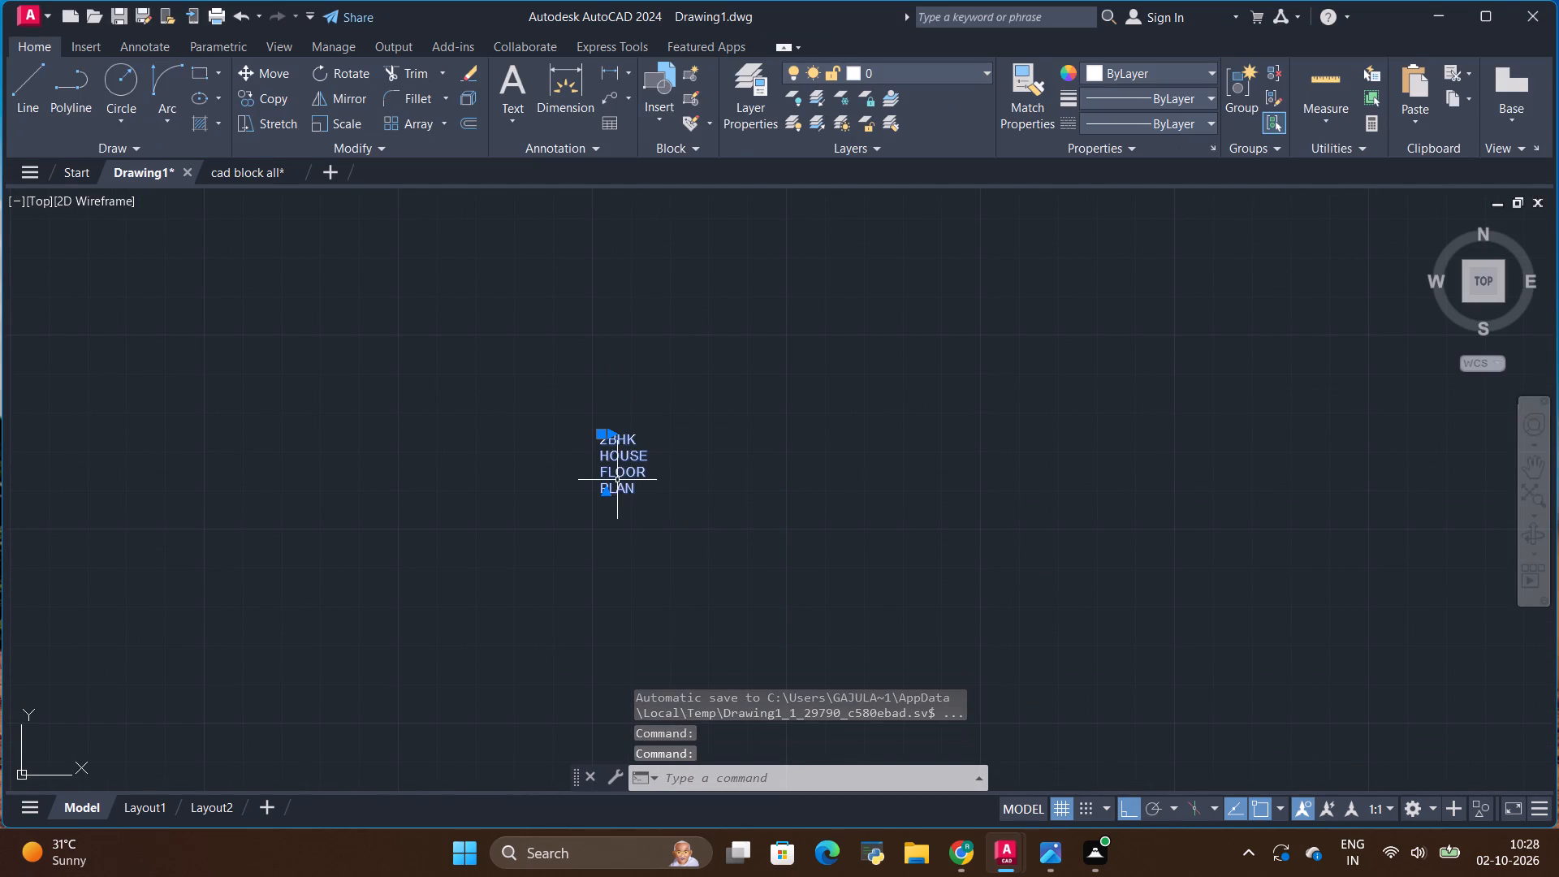
left_click(613, 430)
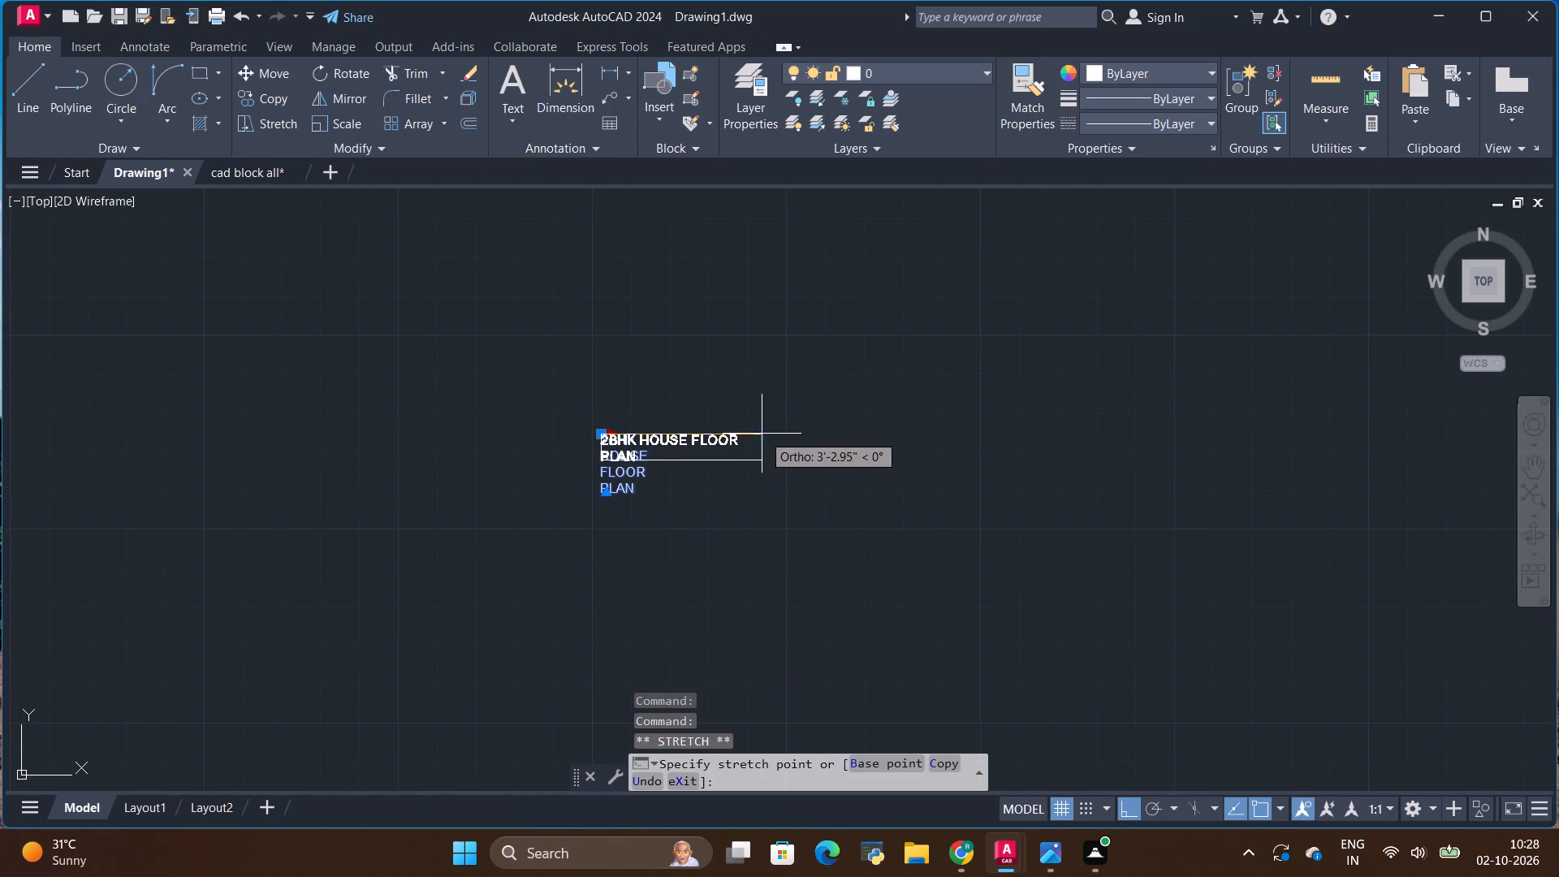
left_click(841, 436)
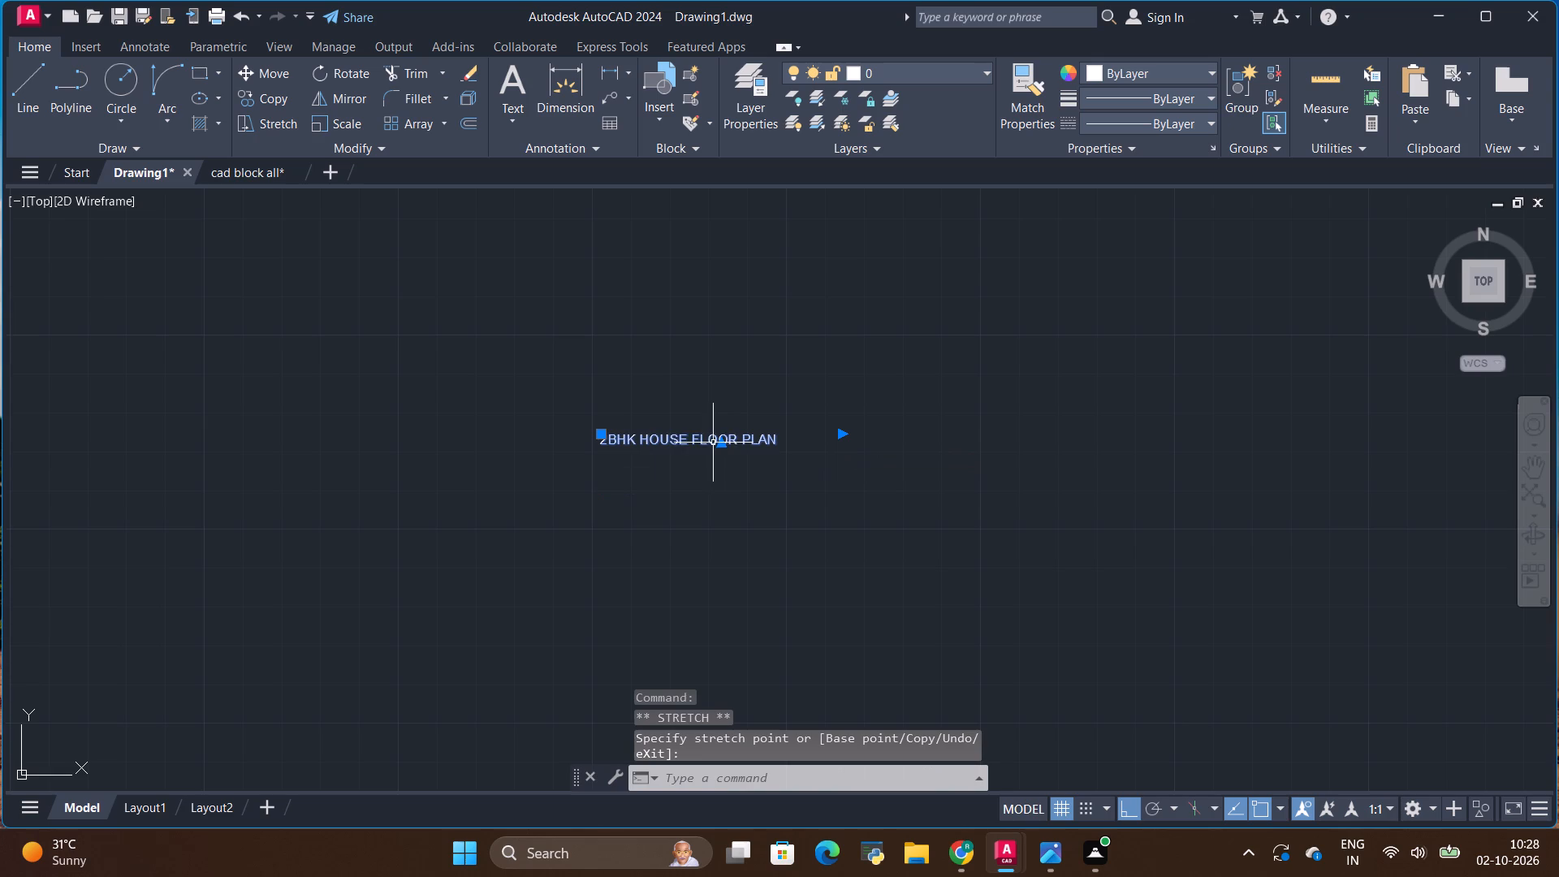
Scale up the title from its left end until it is slightly wider than the house plan.
left_click(338, 123)
left_click(597, 443)
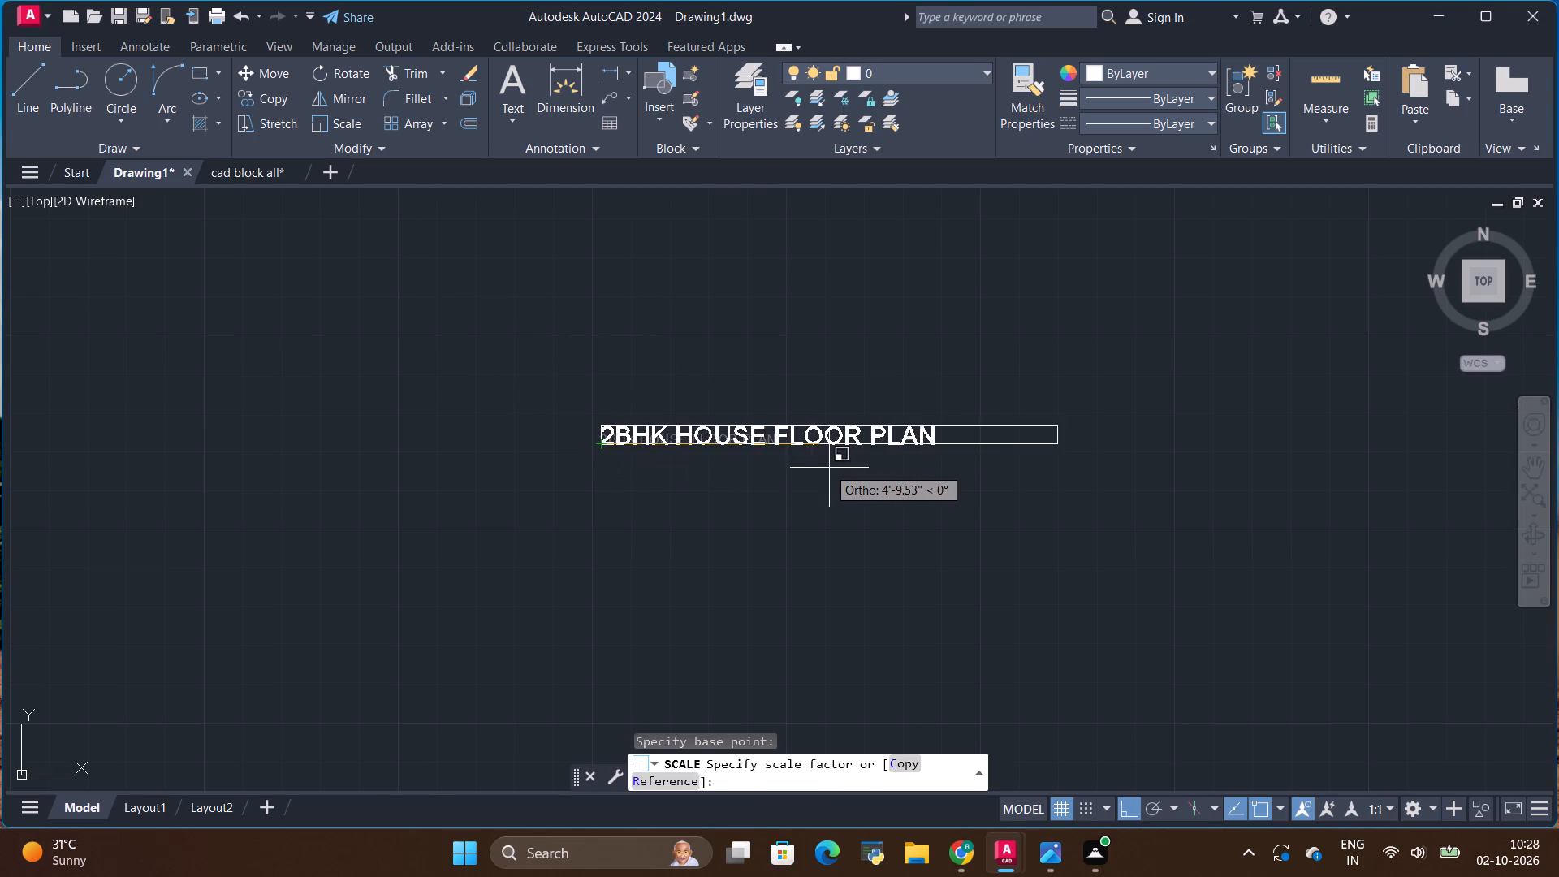
scroll(835, 469, "down", 3)
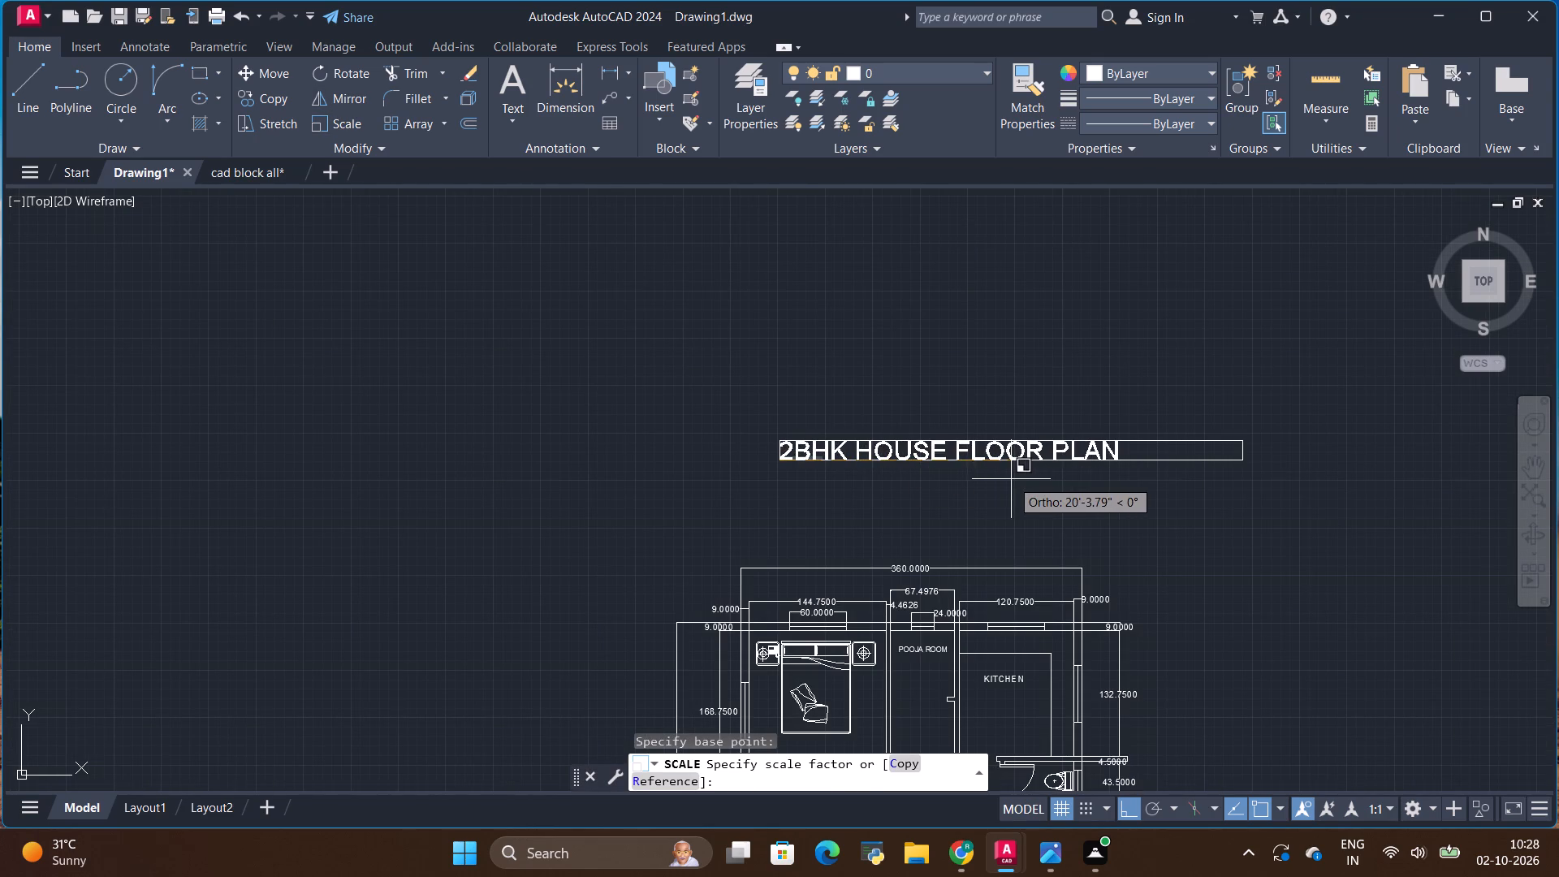
left_click(1056, 479)
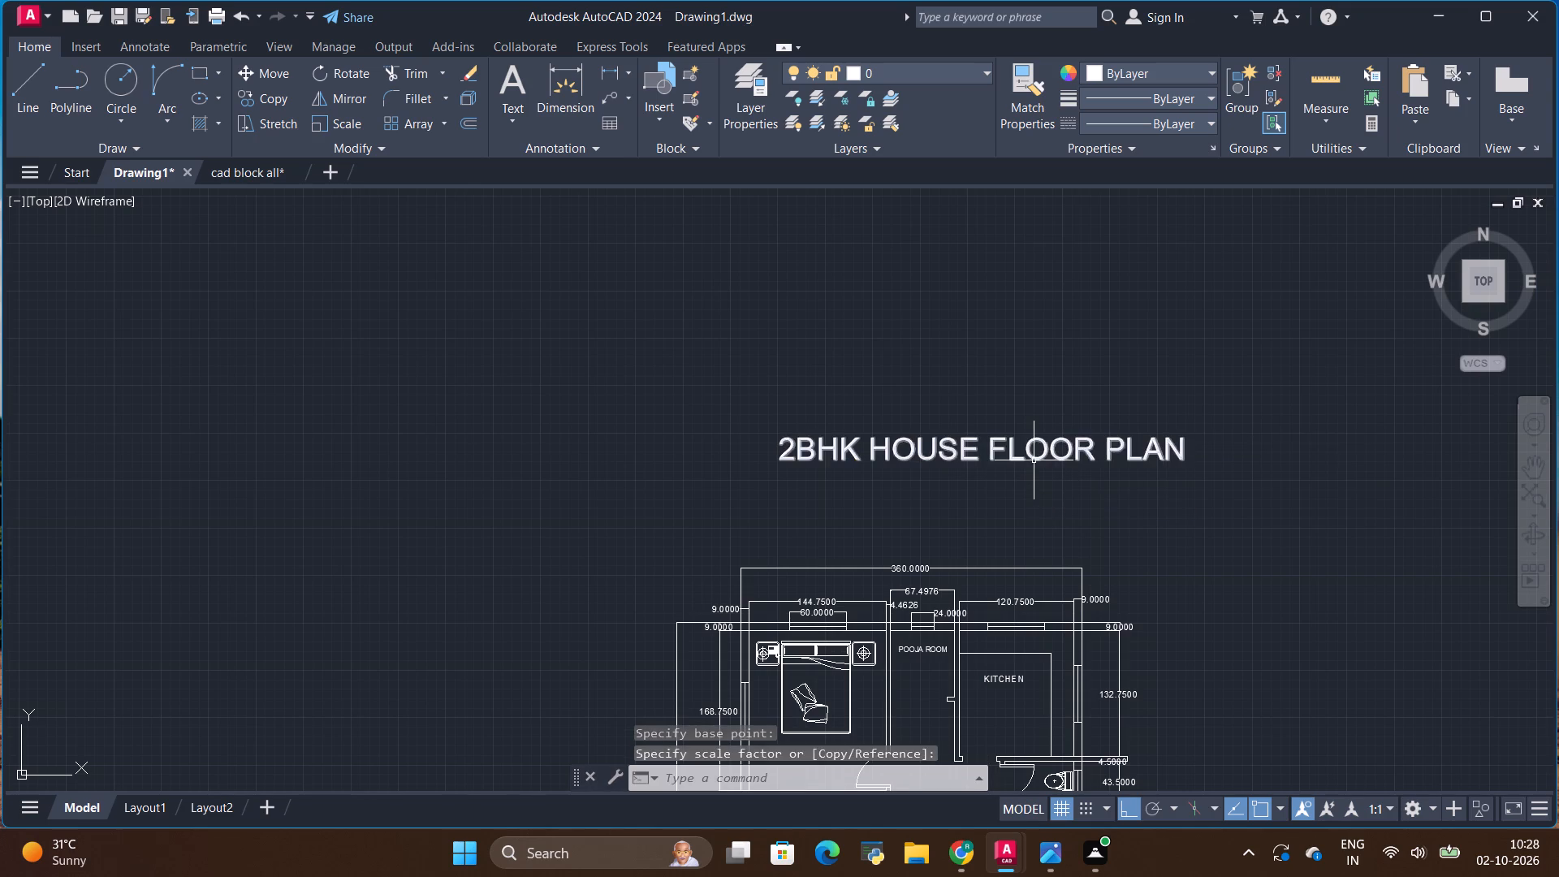
Move the title horizontally about 6'-0.7" to the left to centre it above the floor plan.
left_click(1034, 460)
left_click(271, 65)
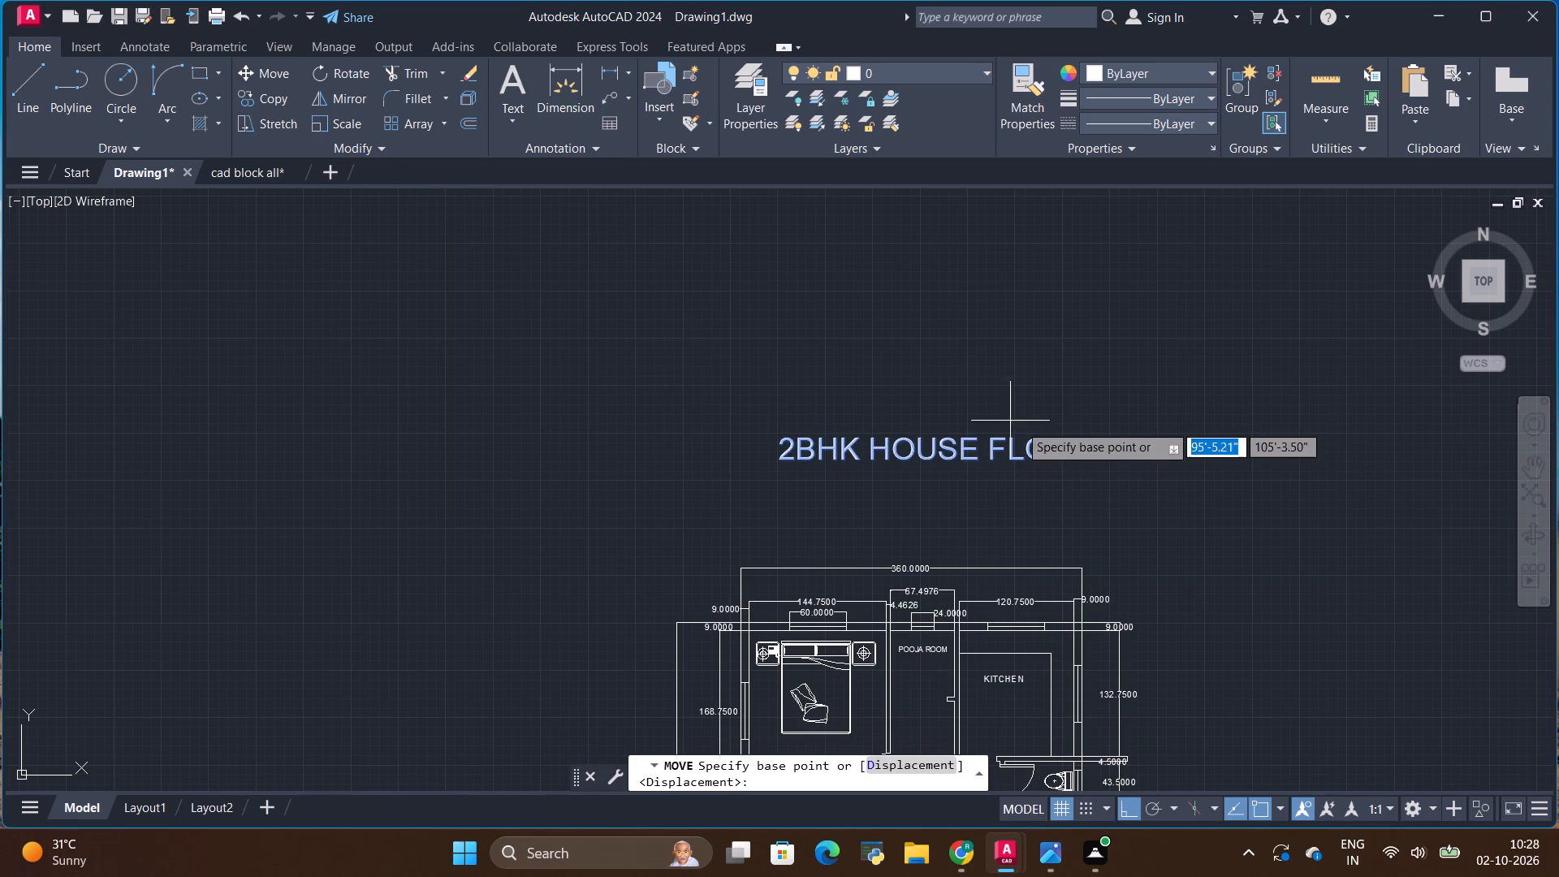
left_click(1031, 445)
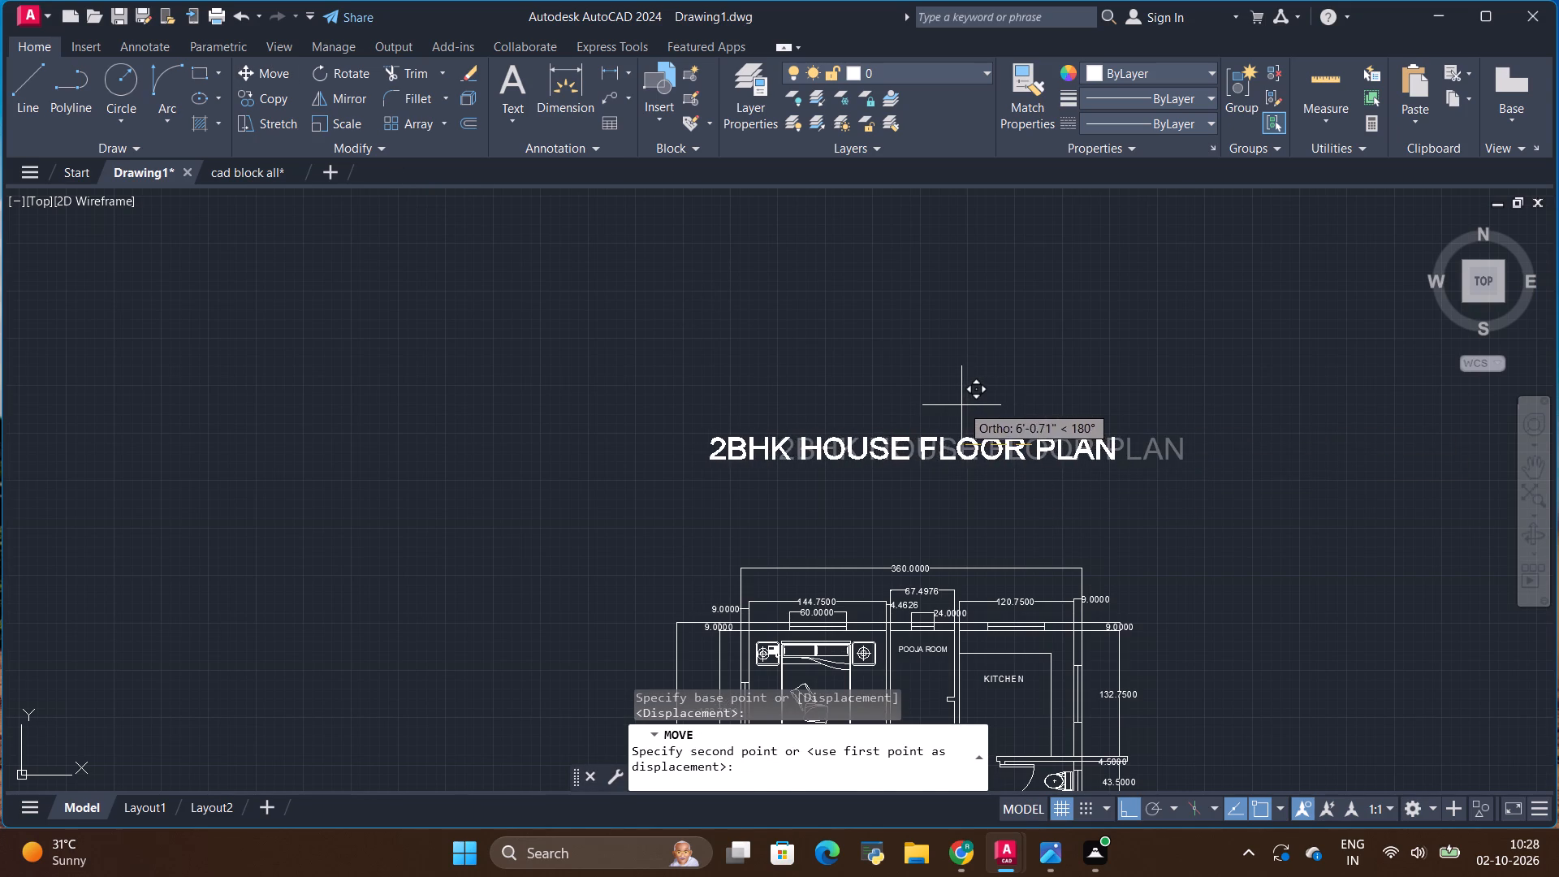
left_click(961, 405)
Add the multiline text note "ALL DIMENSIONS ARE IN INCHES" in the empty area above the title.
left_click(506, 88)
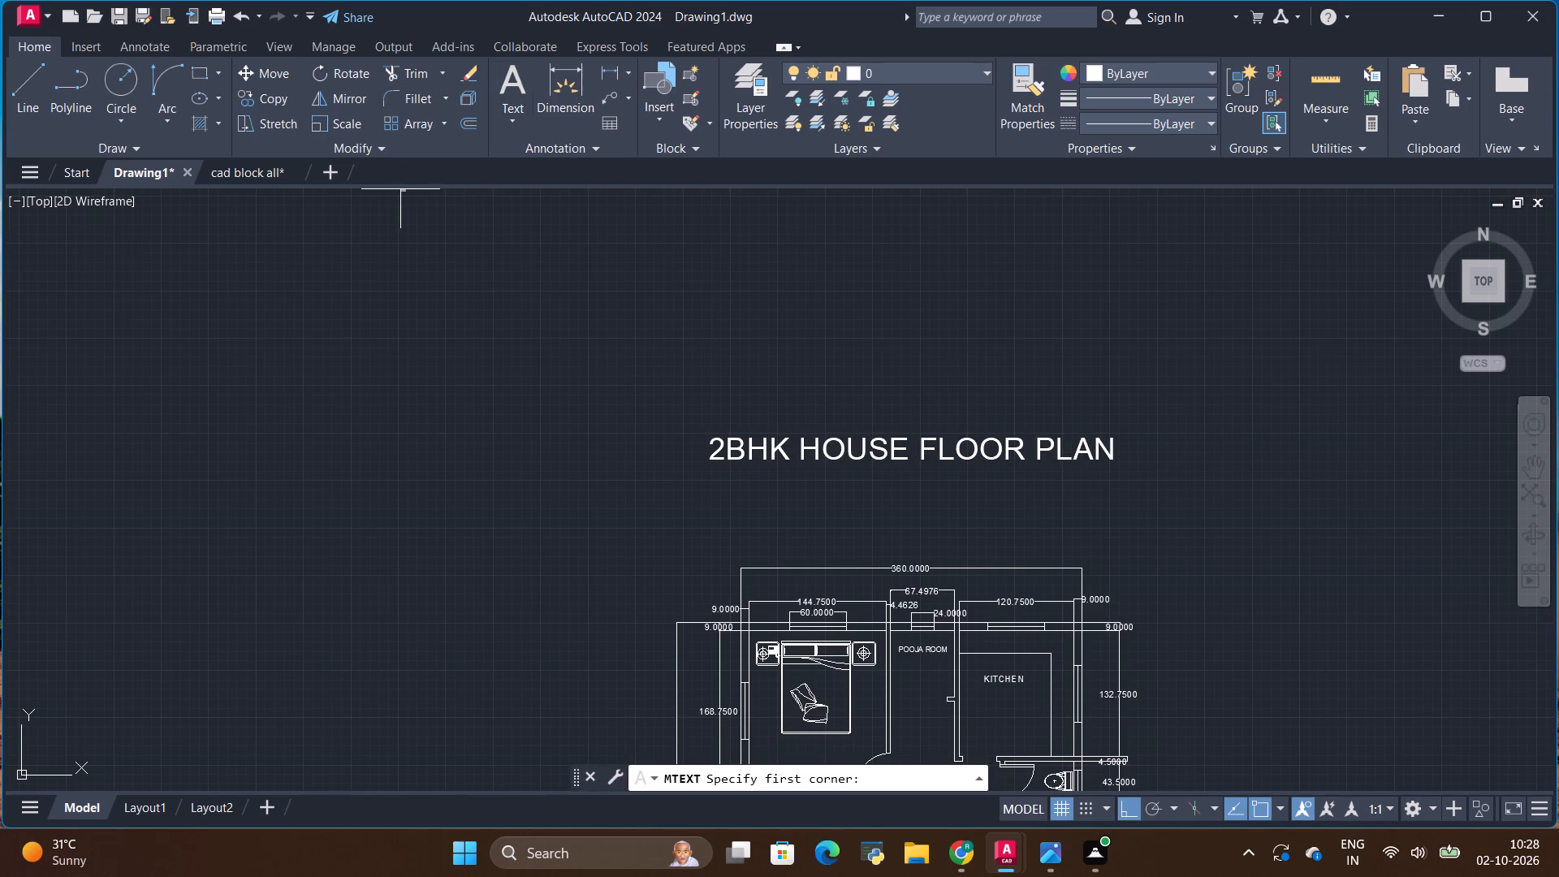
left_click(751, 303)
left_click(757, 335)
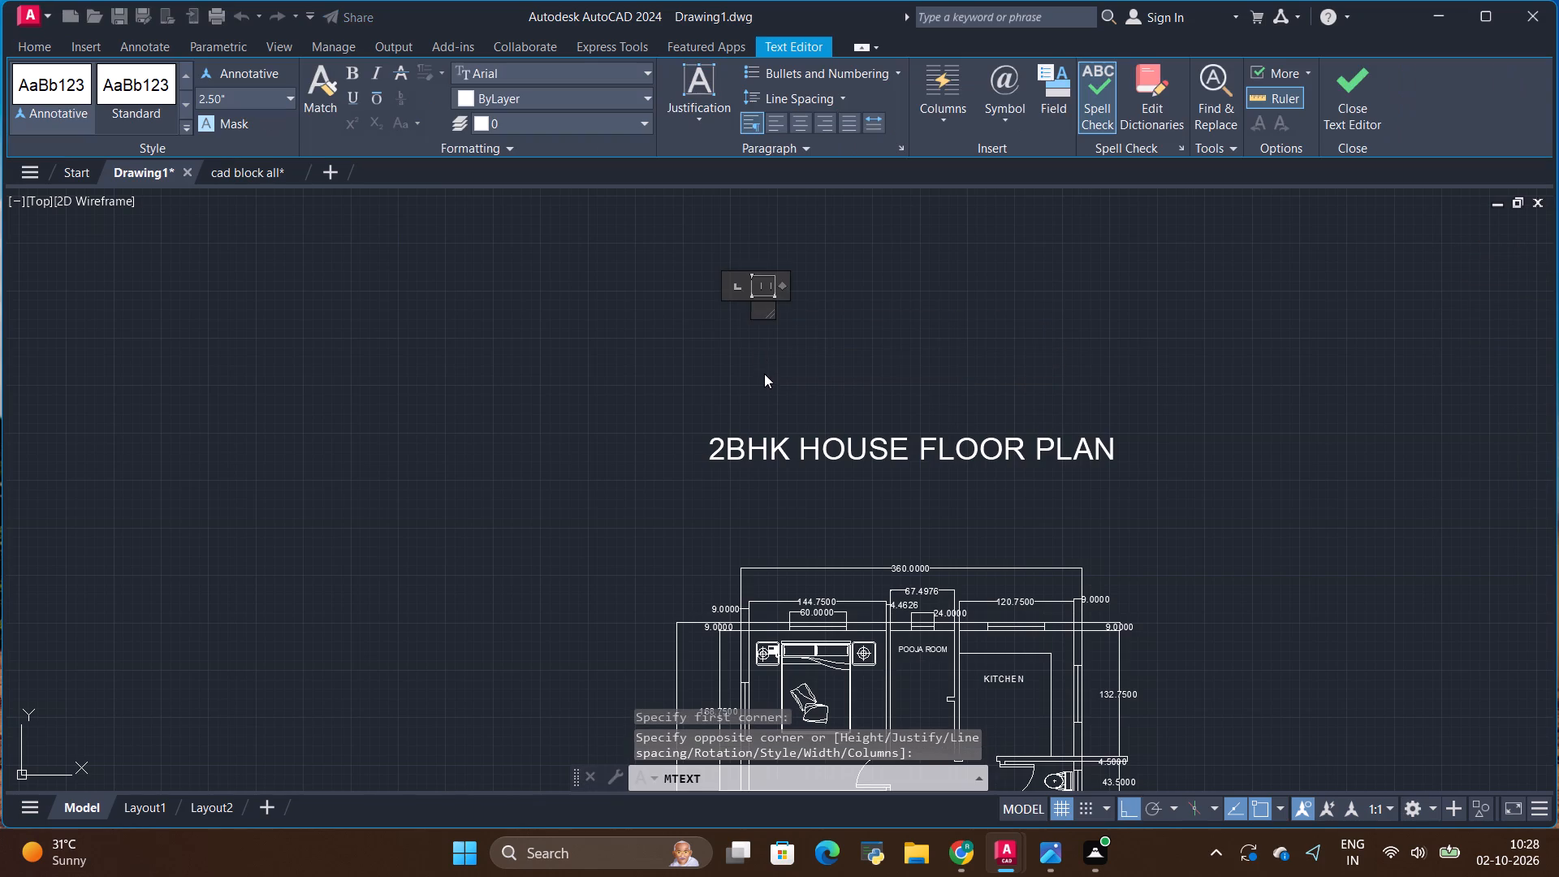
type("ALL DIMENSIONS ARE IN INCHES")
left_click(896, 371)
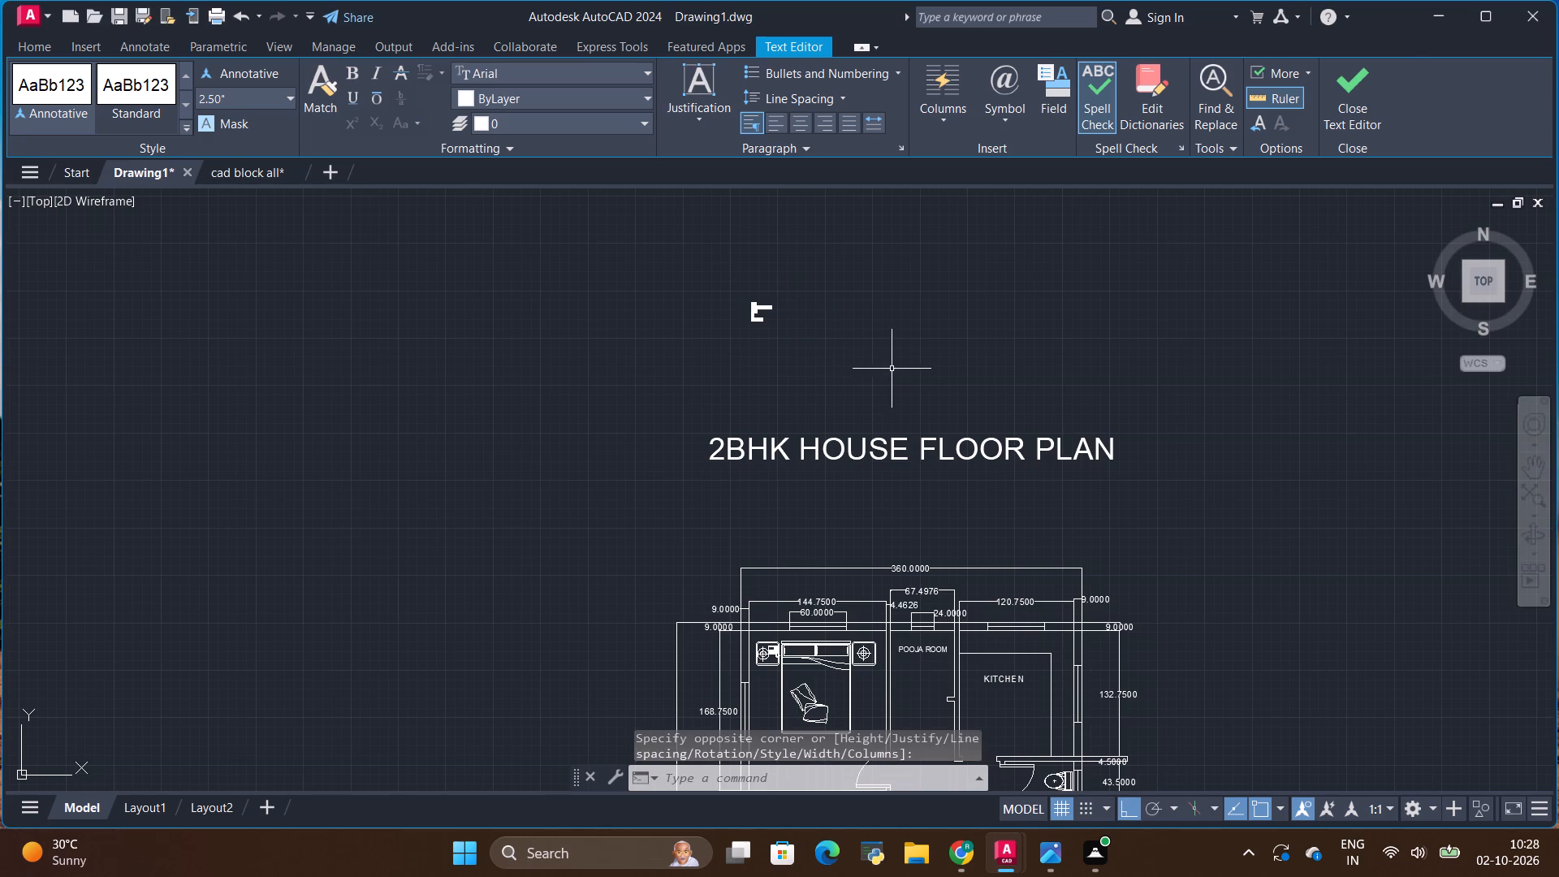
Widen the dimension note's text frame by about 6'-2" so the note fits on a single line.
scroll(775, 276, "up", 2)
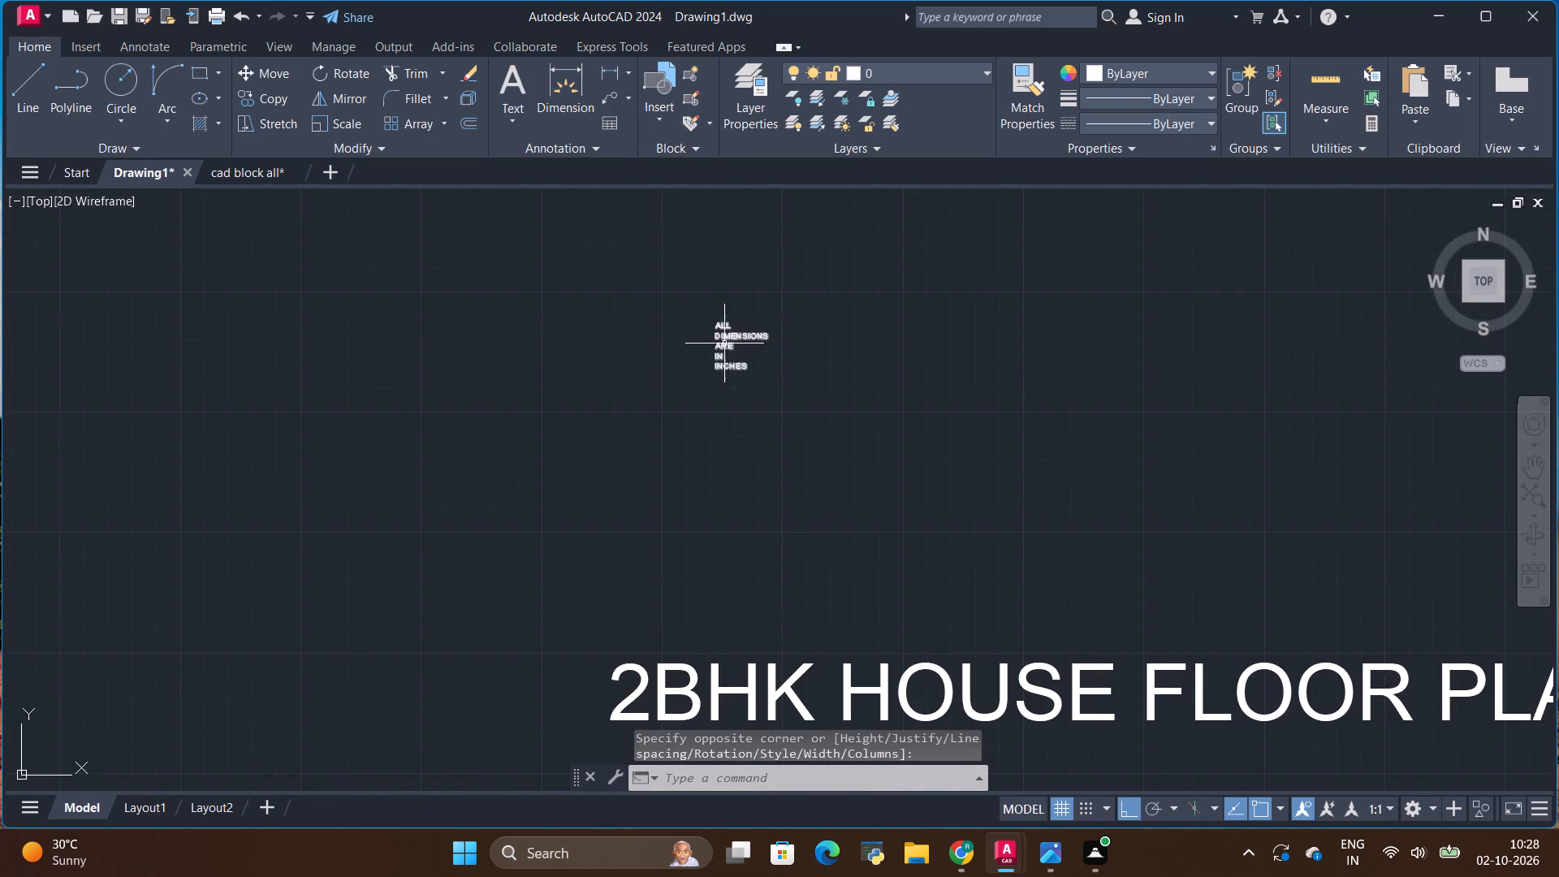
left_click(721, 343)
left_click(733, 325)
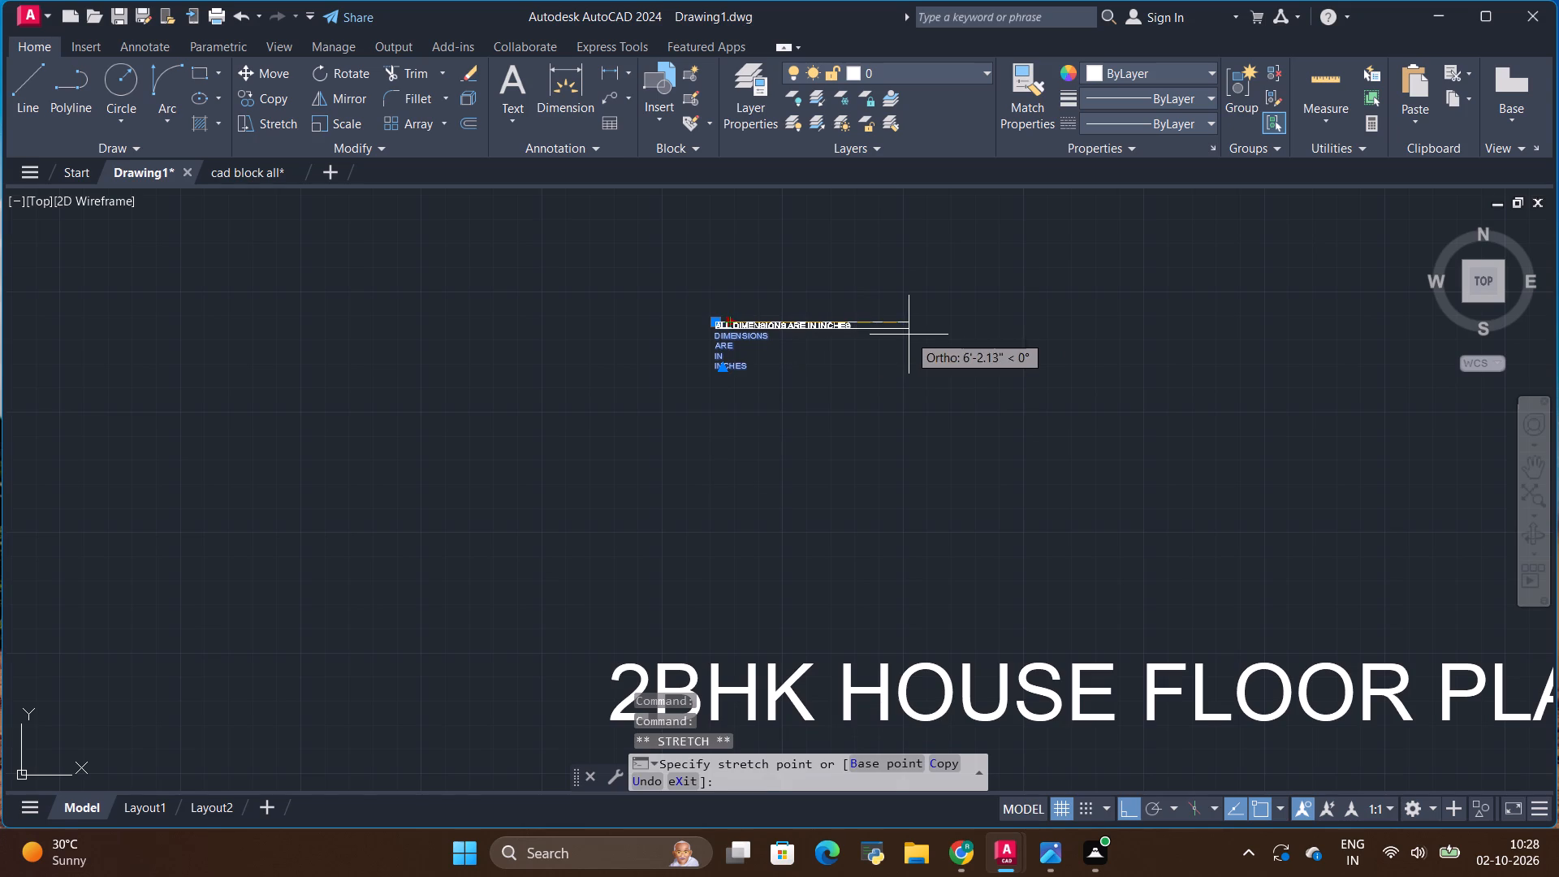
left_click(909, 335)
Scale up the dimension note from its left end until it is slightly shorter than the title.
left_click(331, 127)
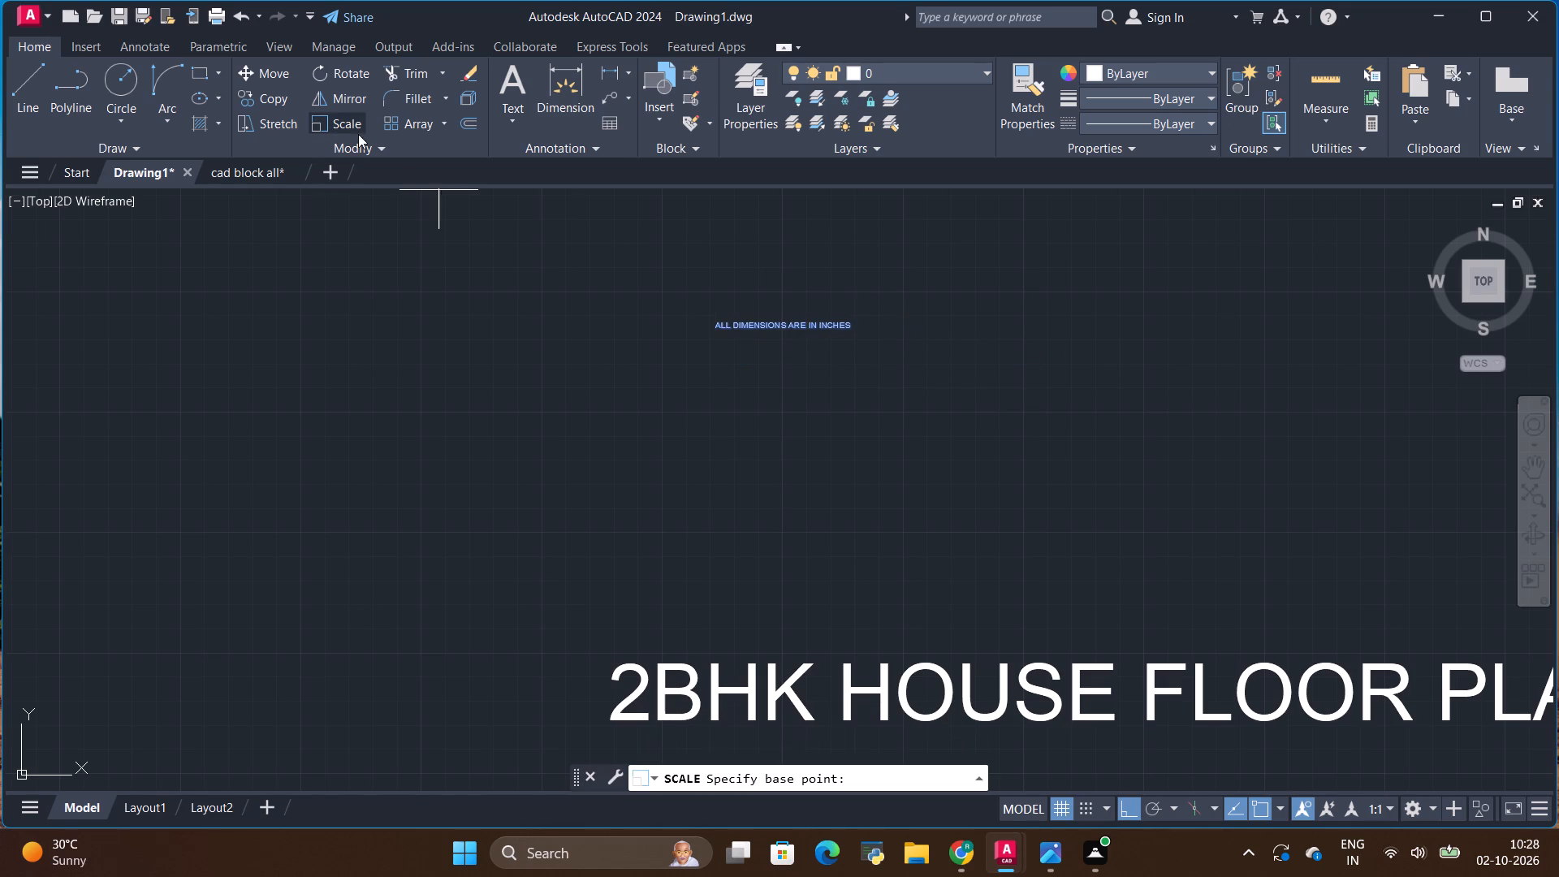
left_click(711, 329)
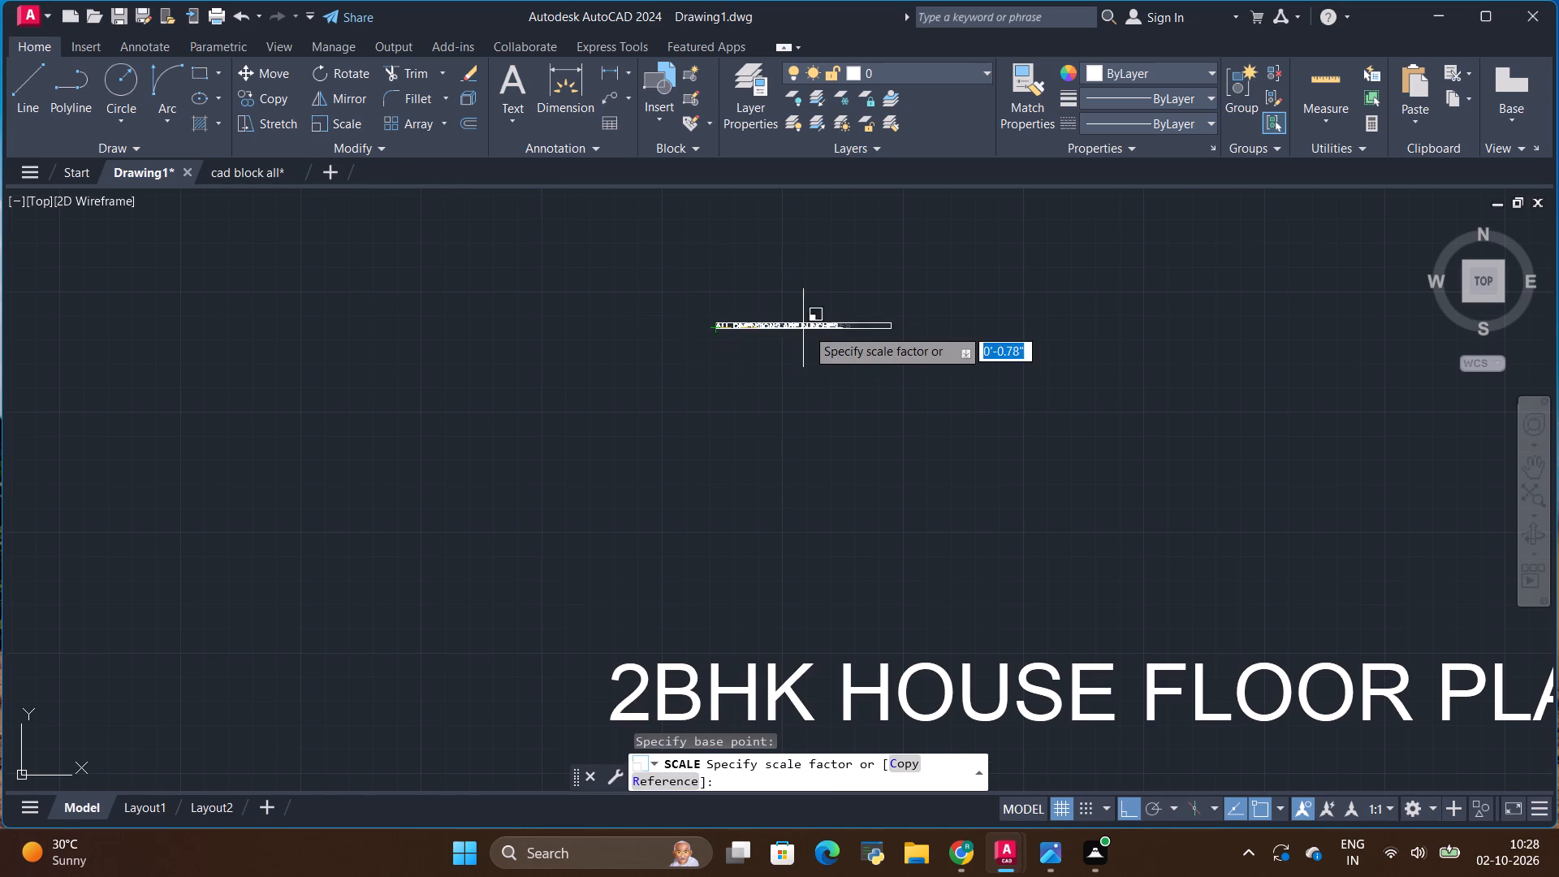
scroll(966, 349, "down", 3)
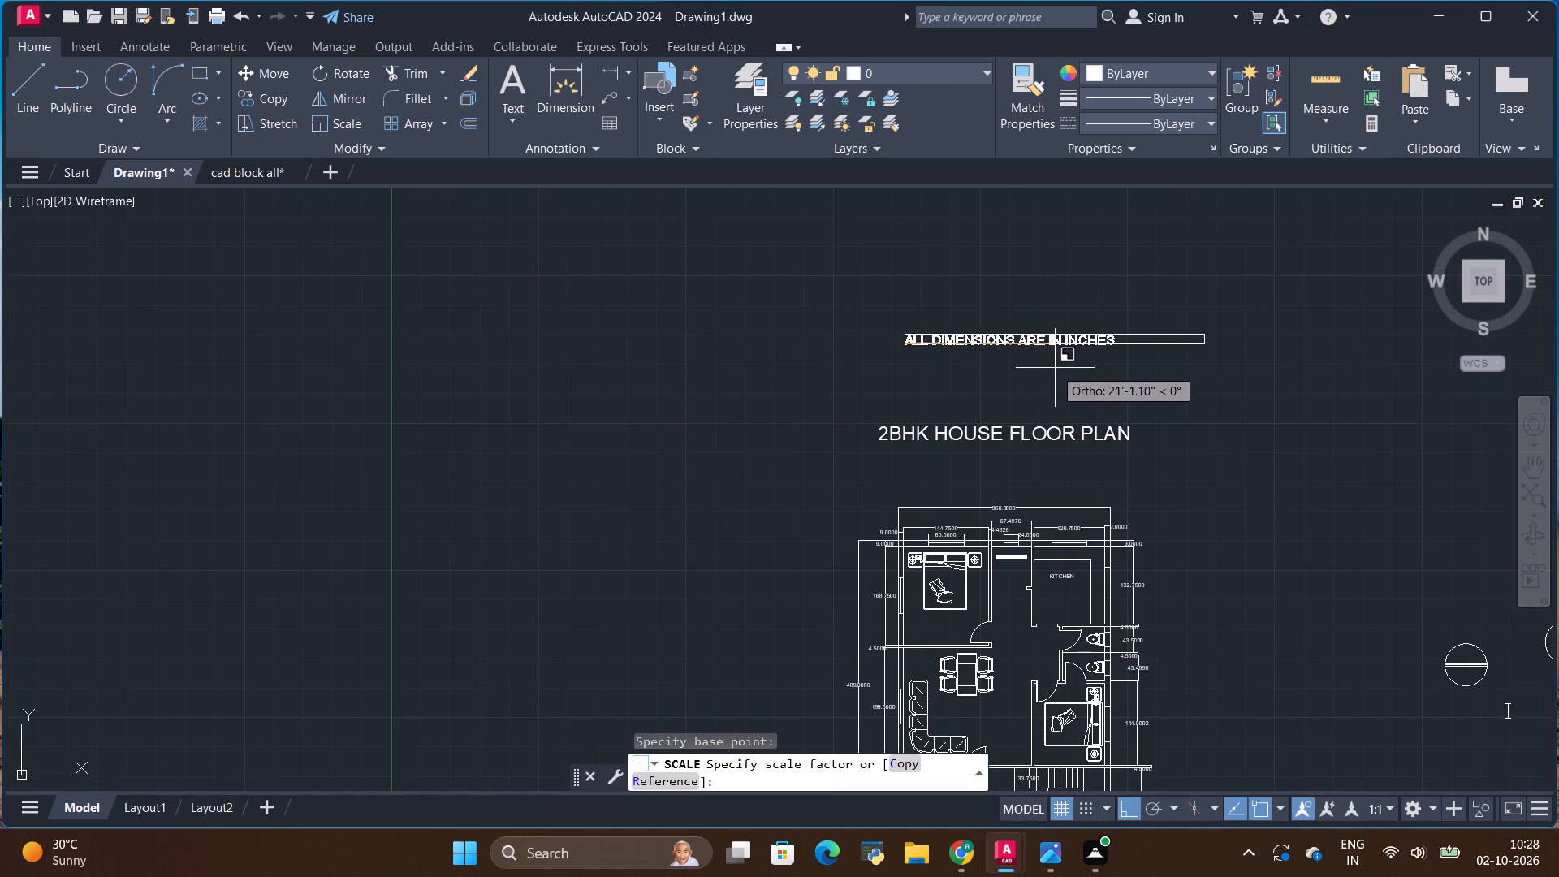
left_click(1061, 371)
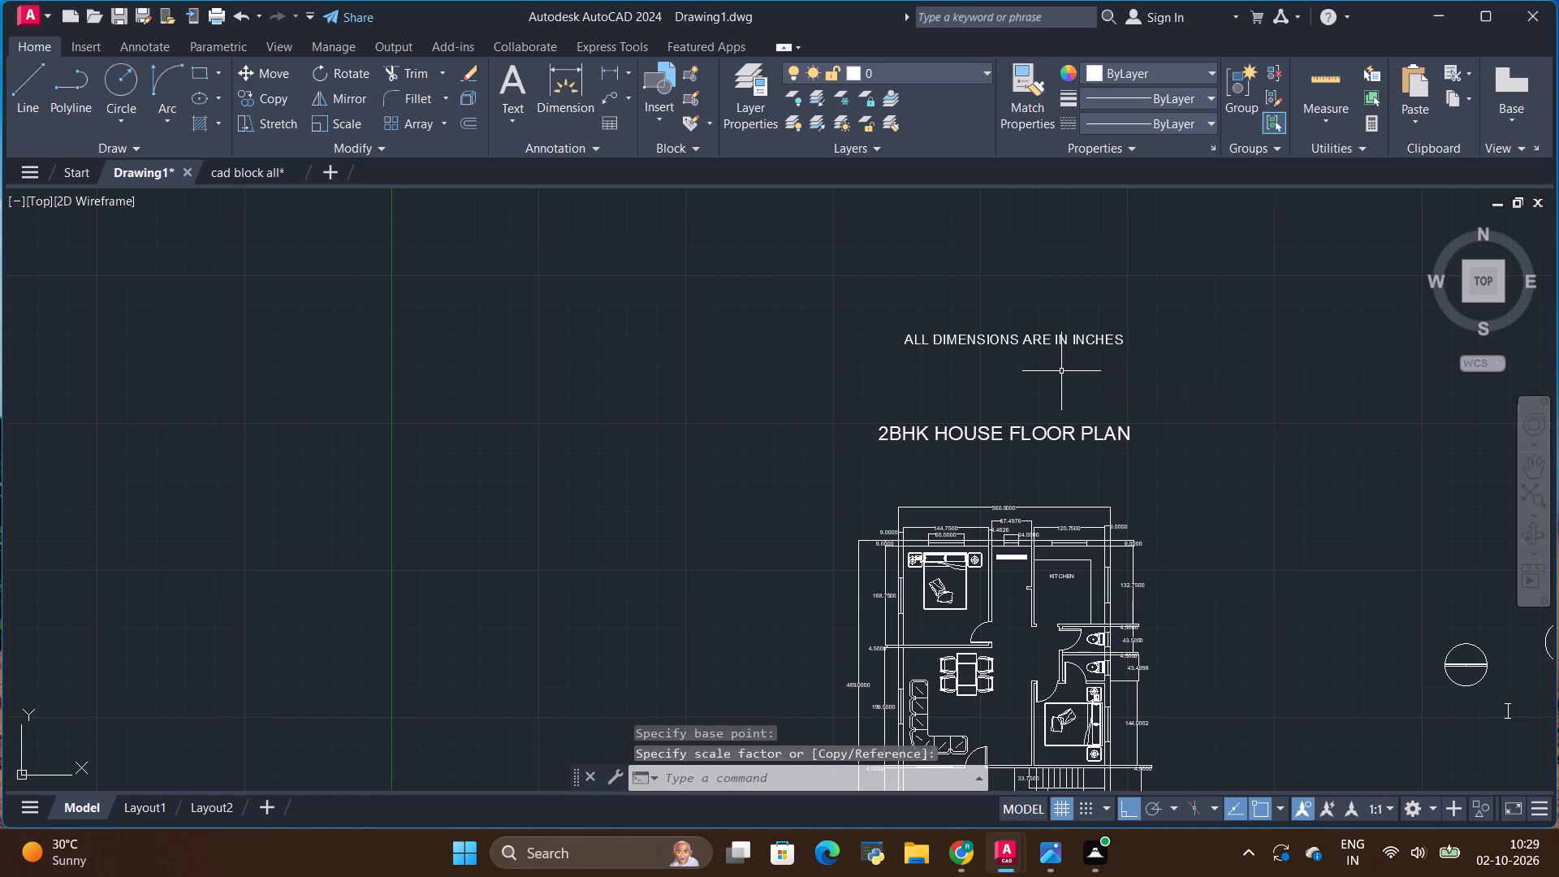
Move the dimension note straight down about 17' to just below the title, above the floor plan.
left_click(970, 342)
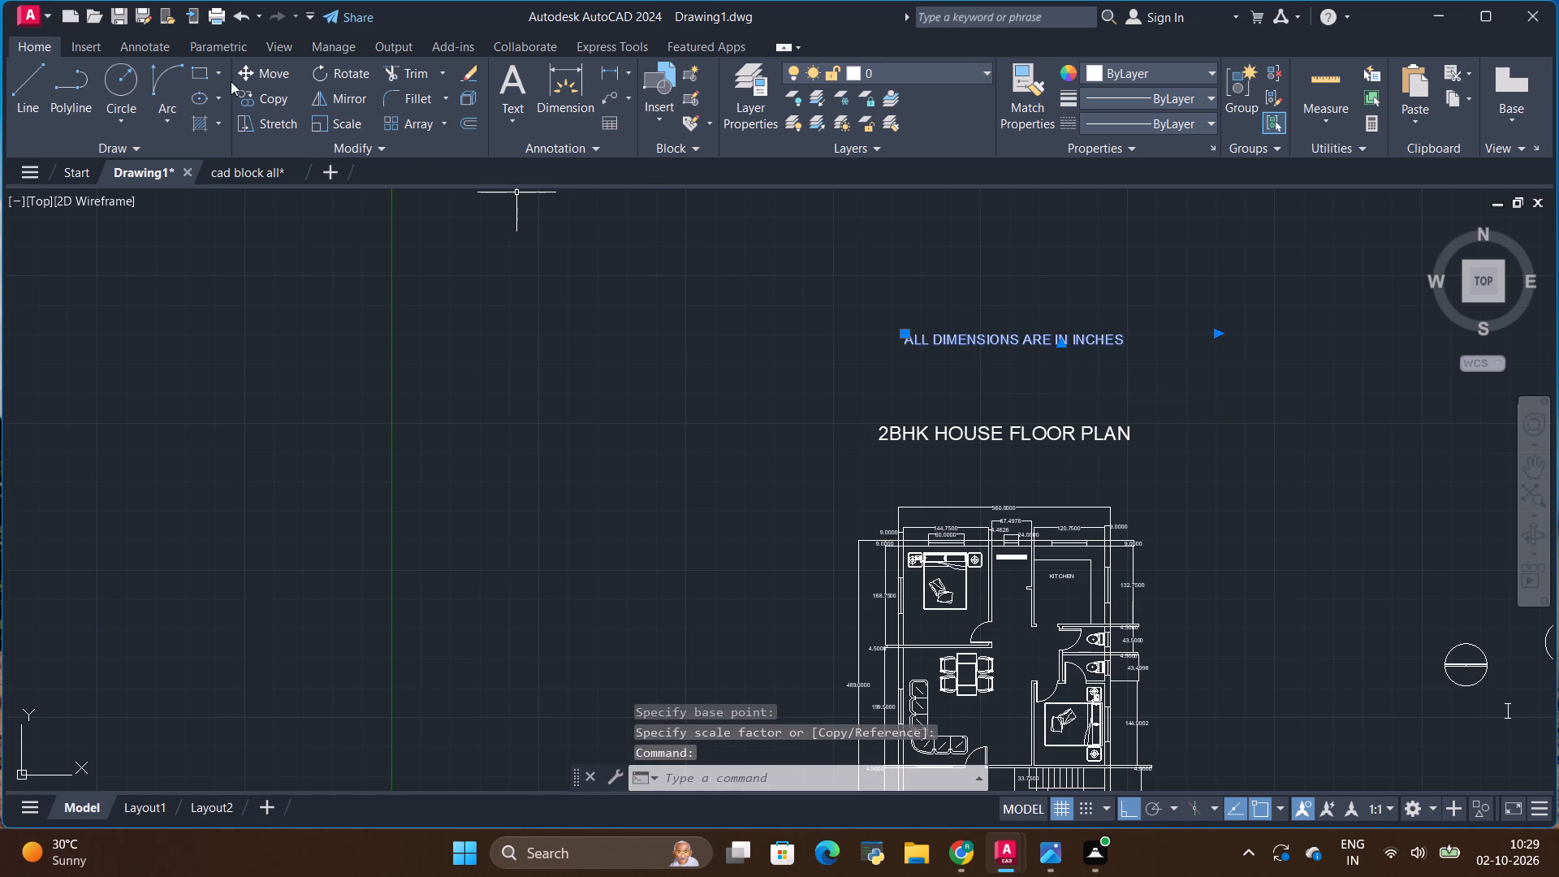
left_click(281, 70)
left_click(1008, 336)
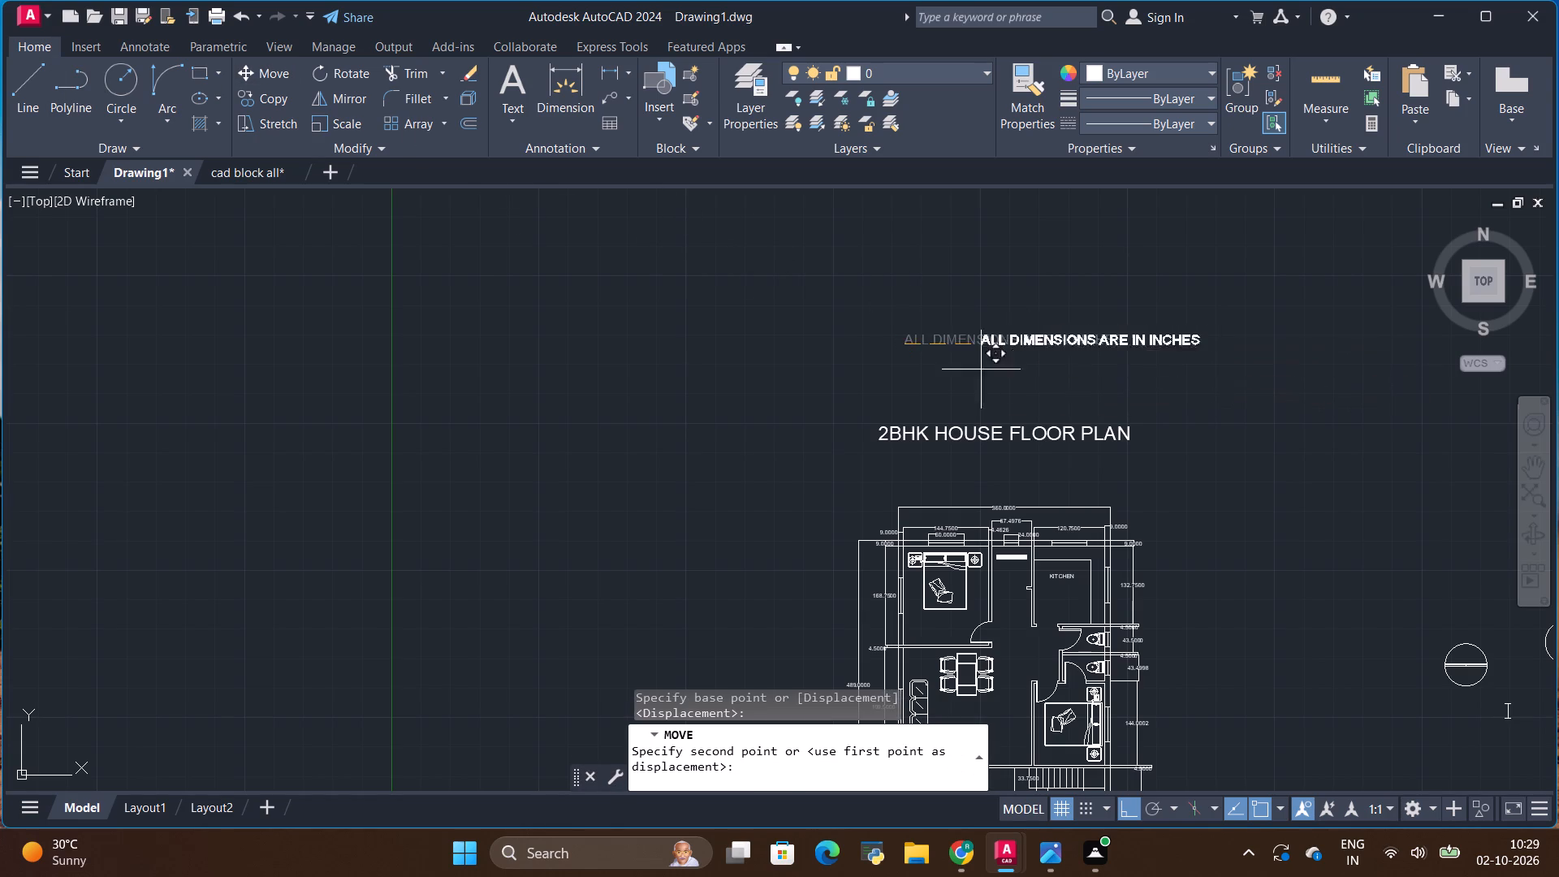
left_click(933, 464)
scroll(589, 383, "down", 2)
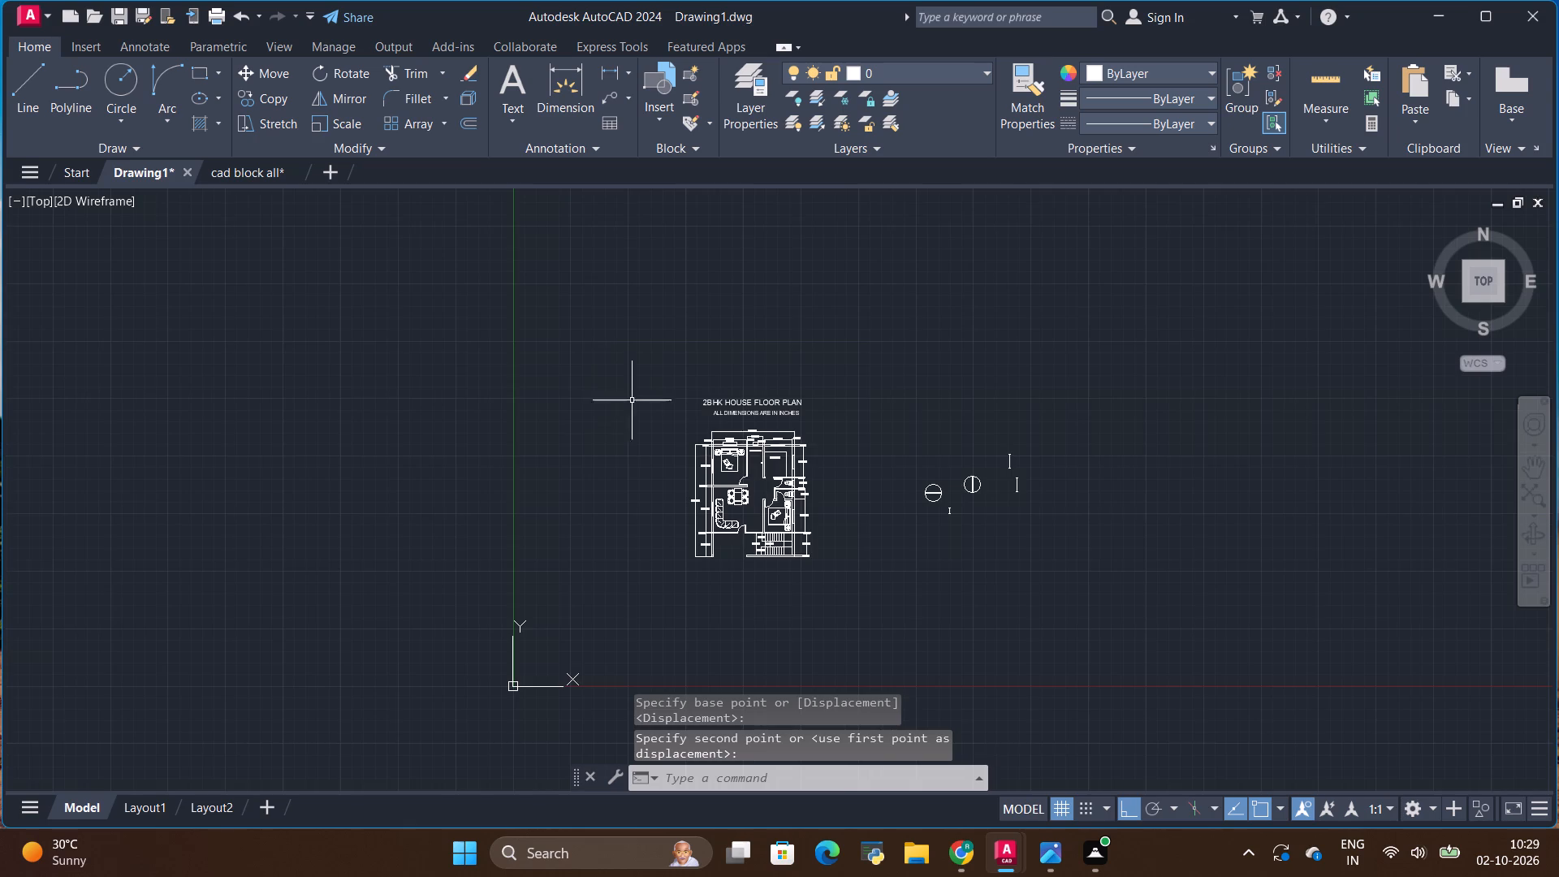
Move the dimension note horizontally about 8" to the left so it sits more centrally beneath the title.
scroll(722, 430, "up", 1)
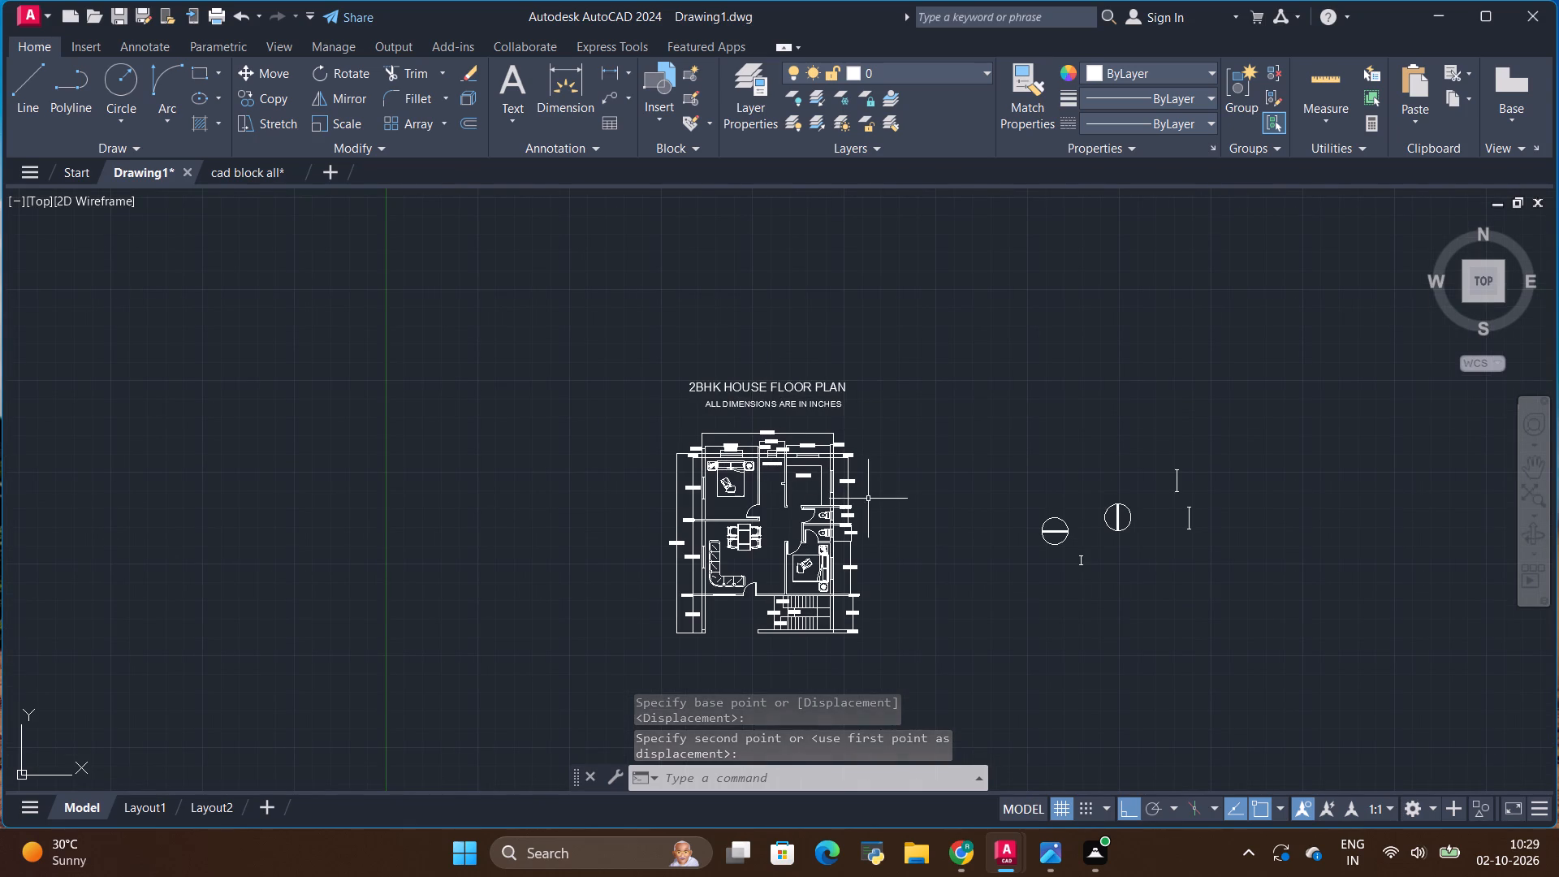
scroll(784, 368, "up", 3)
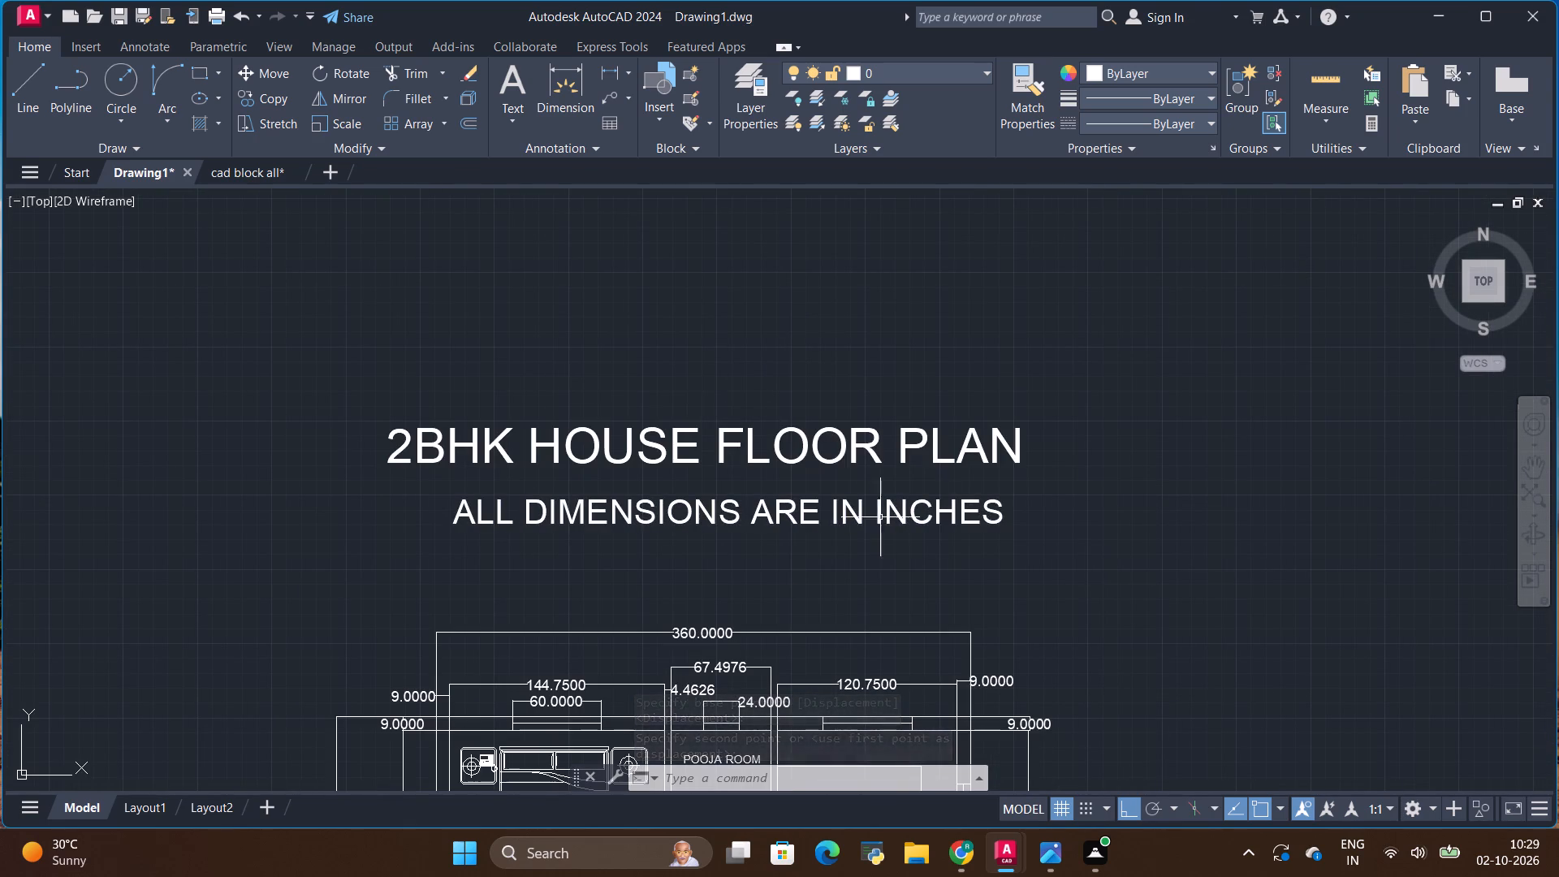
left_click(871, 527)
left_click(840, 524)
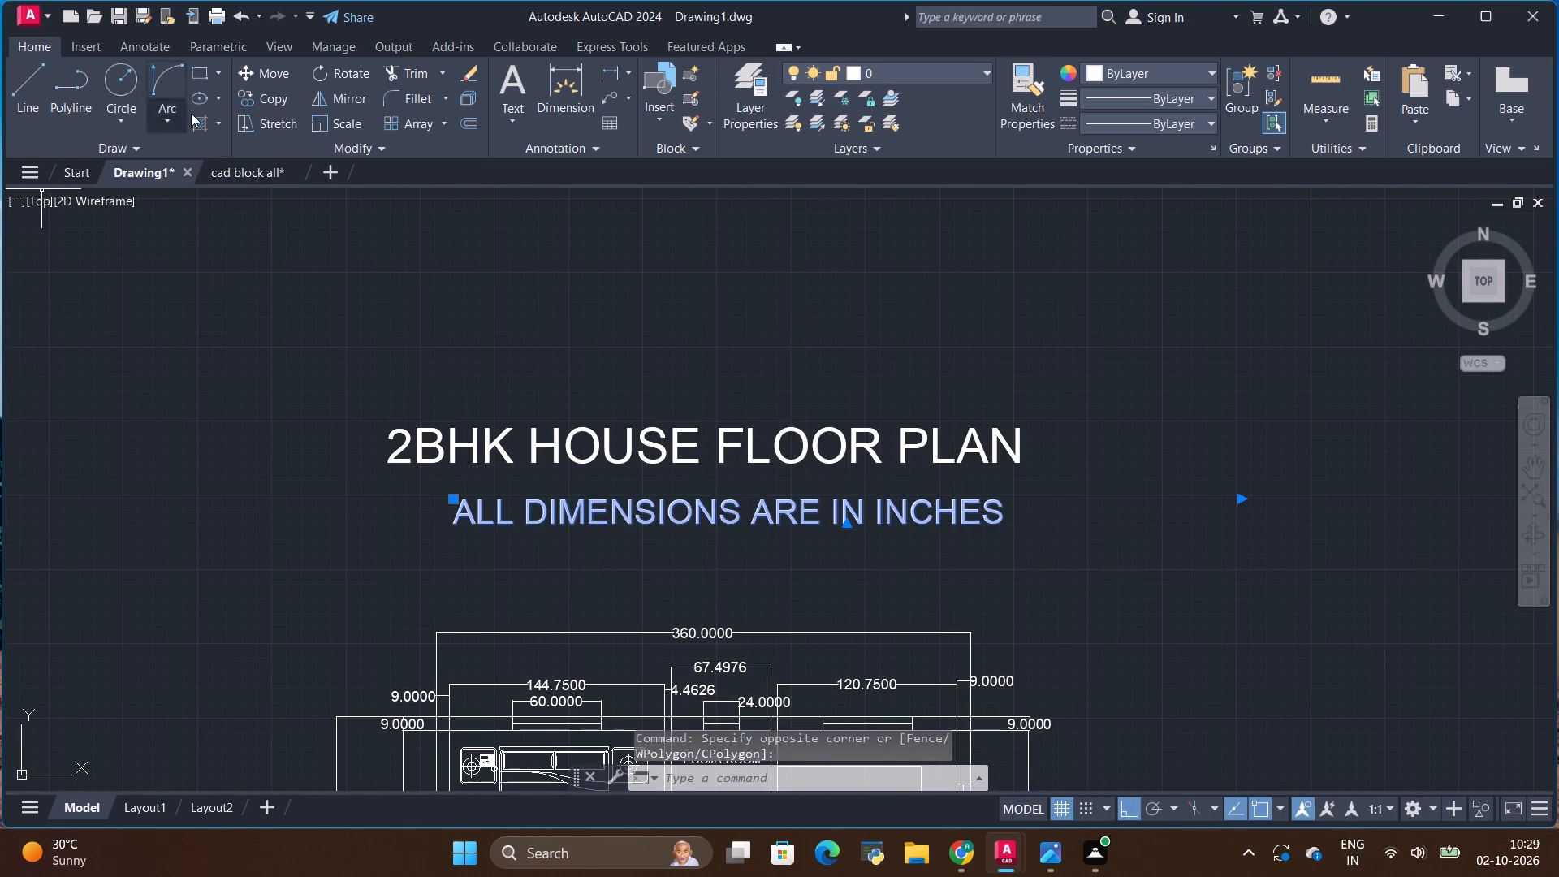
left_click(265, 75)
left_click(671, 499)
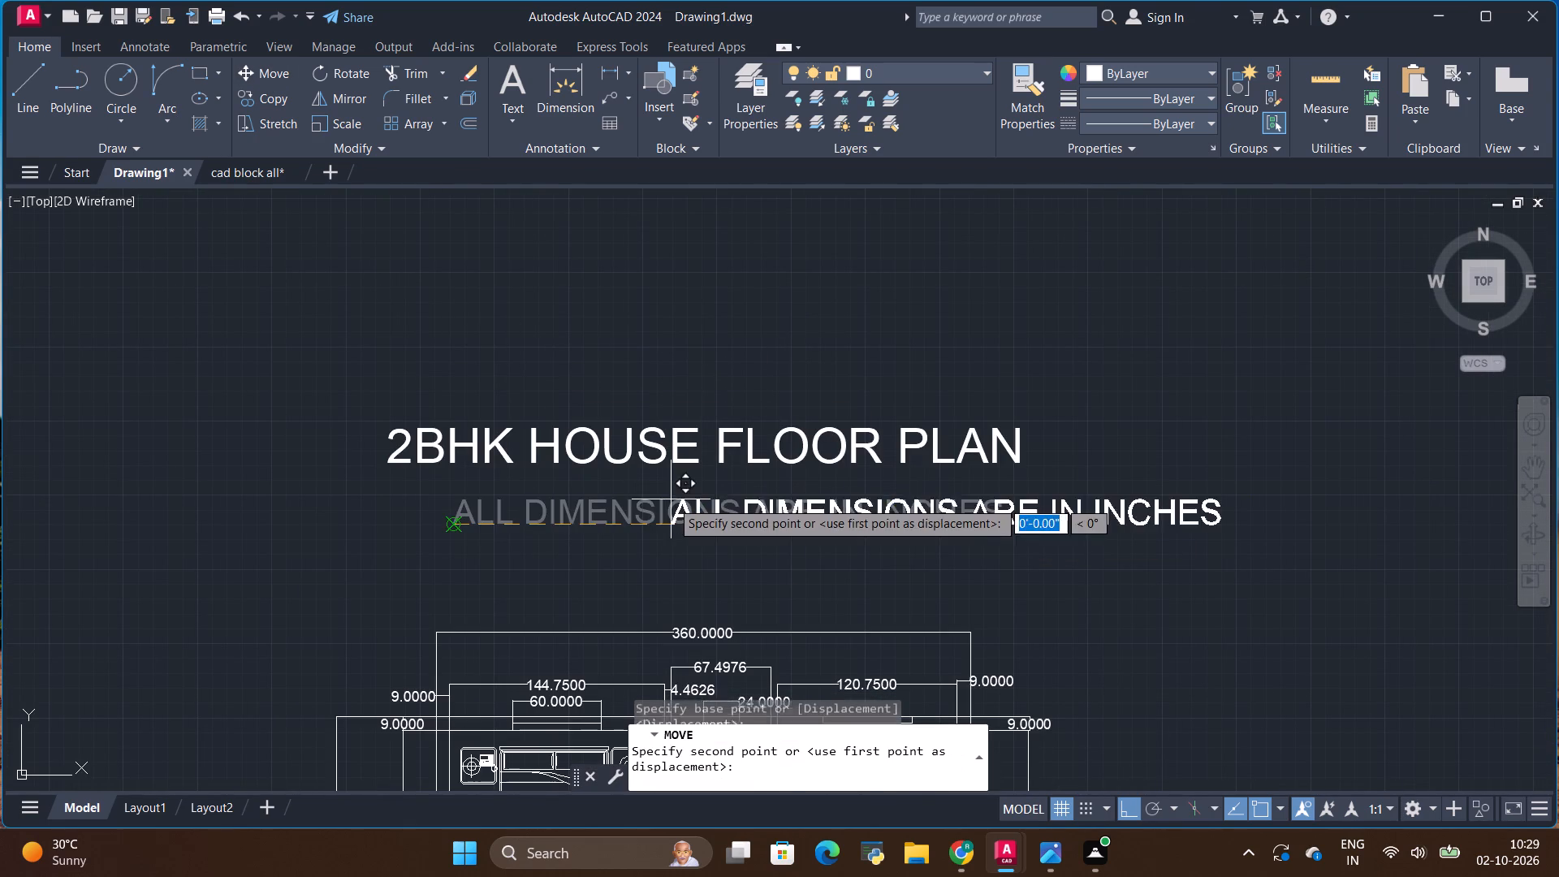
left_click(439, 526)
key("space")
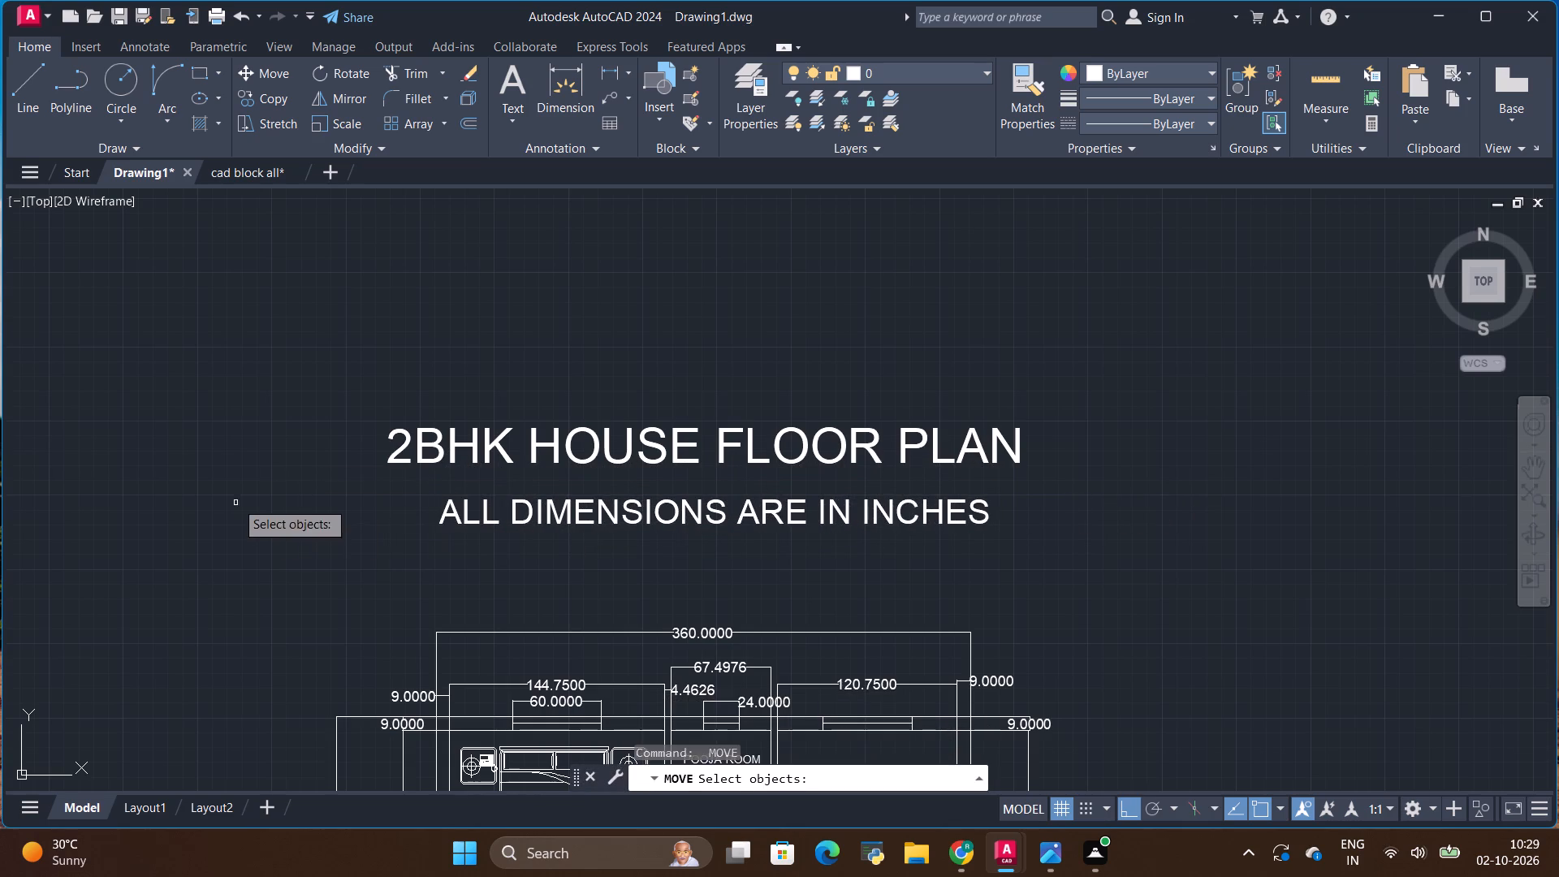
scroll(552, 357, "down", 3)
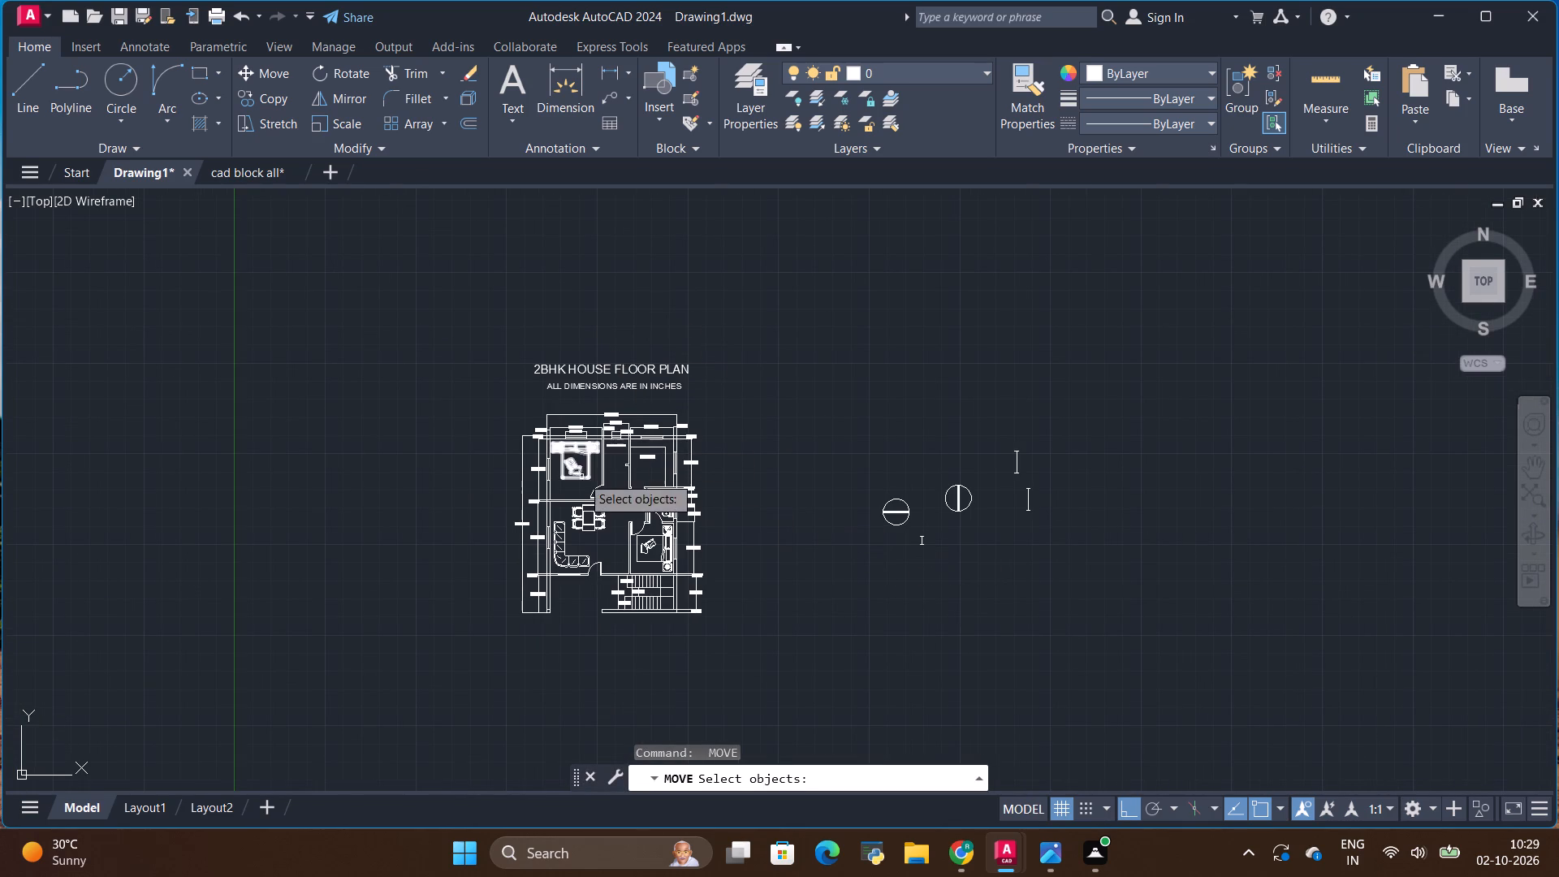
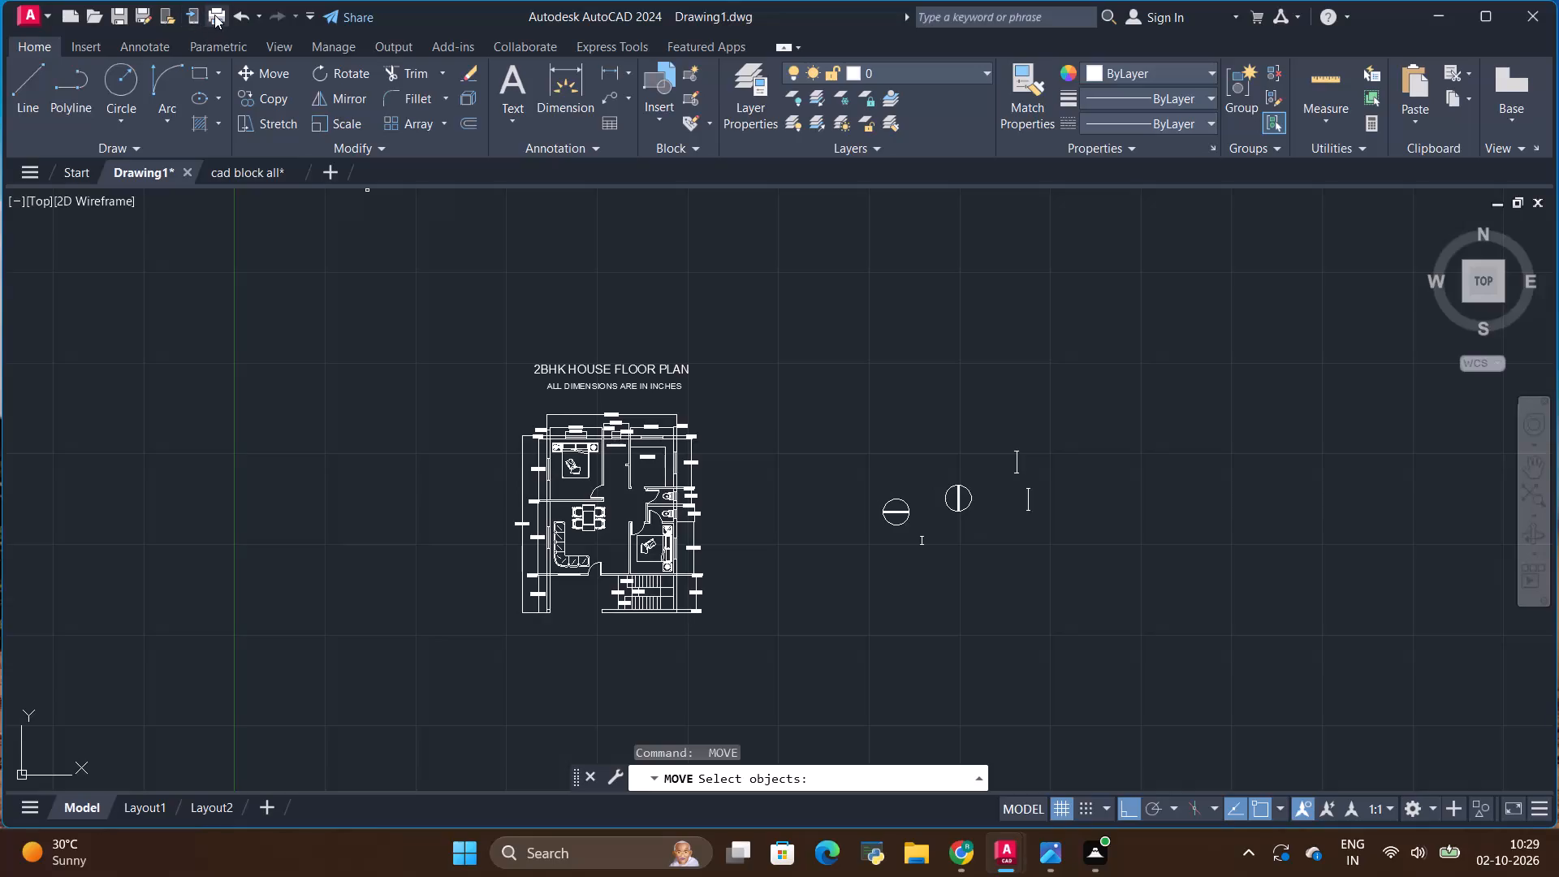
Start a plot using DWG To PDF.pc3, with a window plot area enclosing the floor plan, its title and the dimension note.
left_click(214, 15)
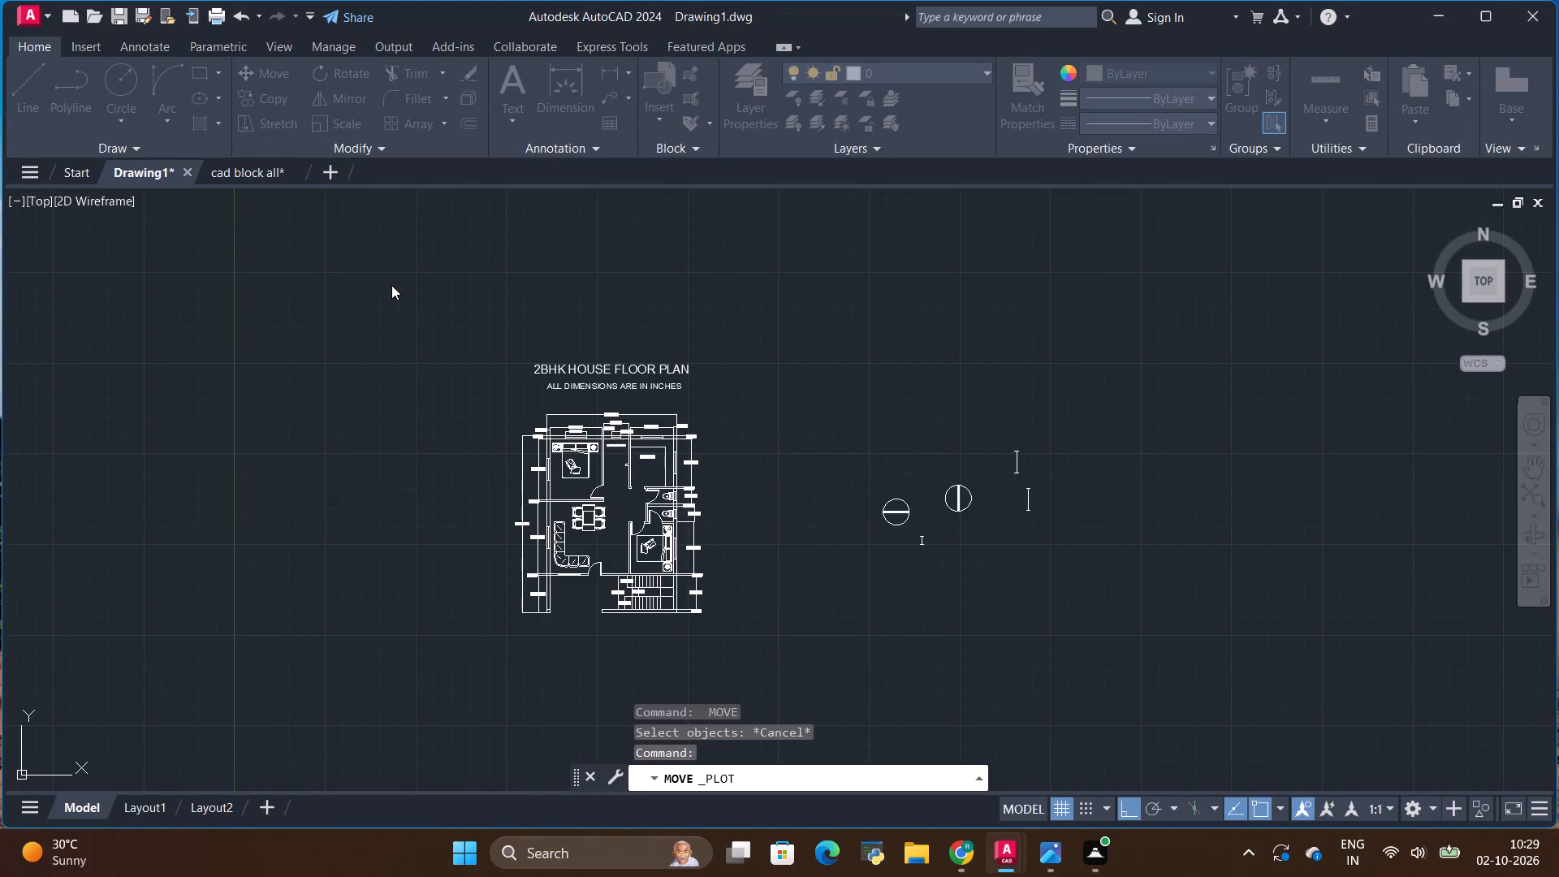
left_click(575, 274)
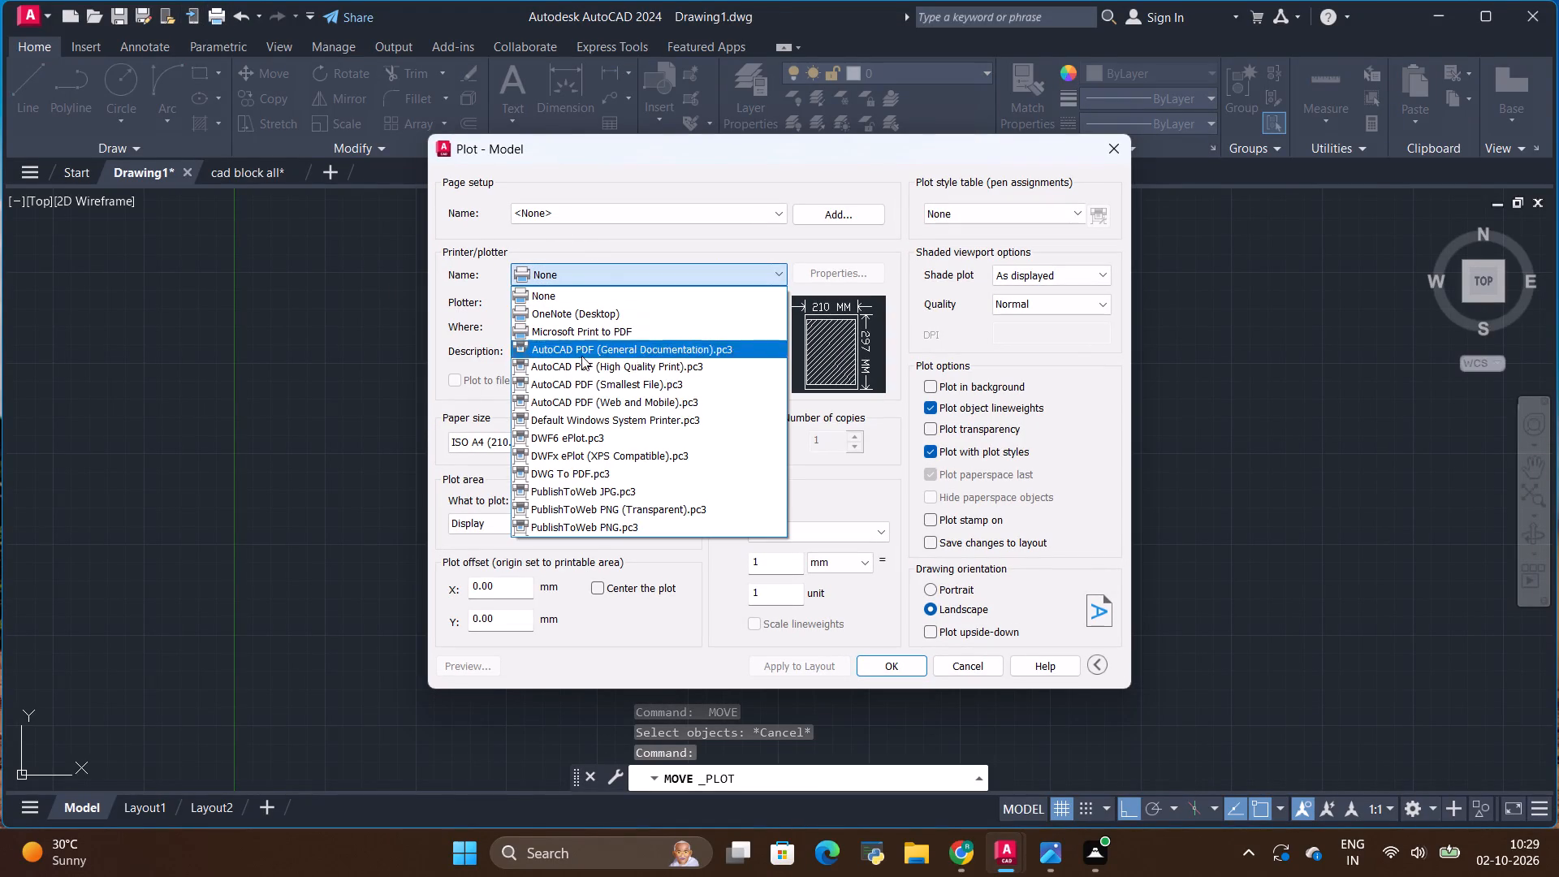
left_click(579, 468)
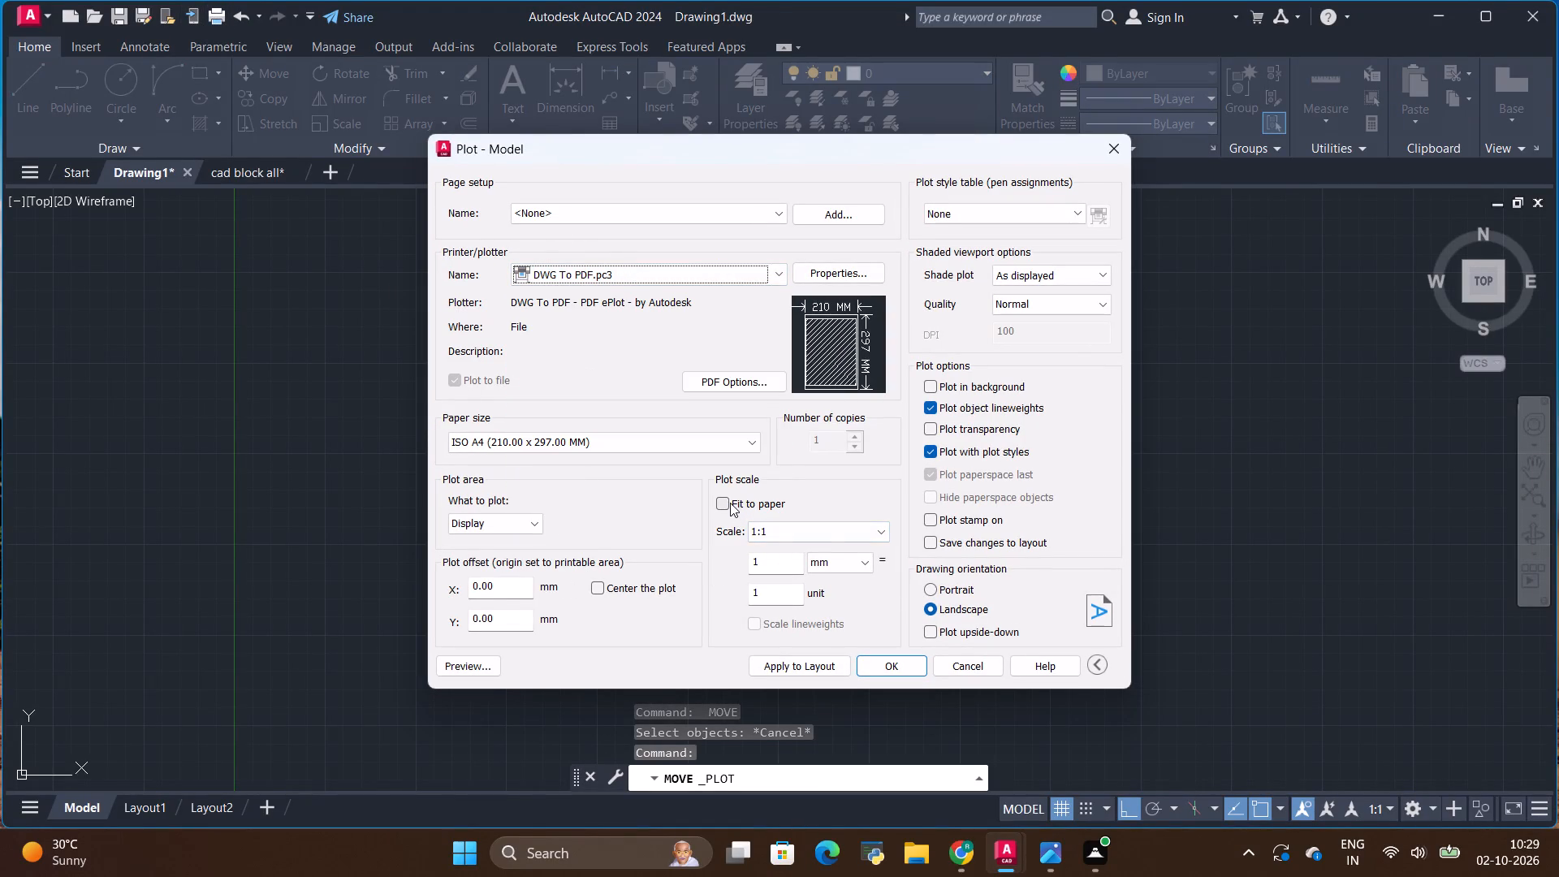
left_click(525, 525)
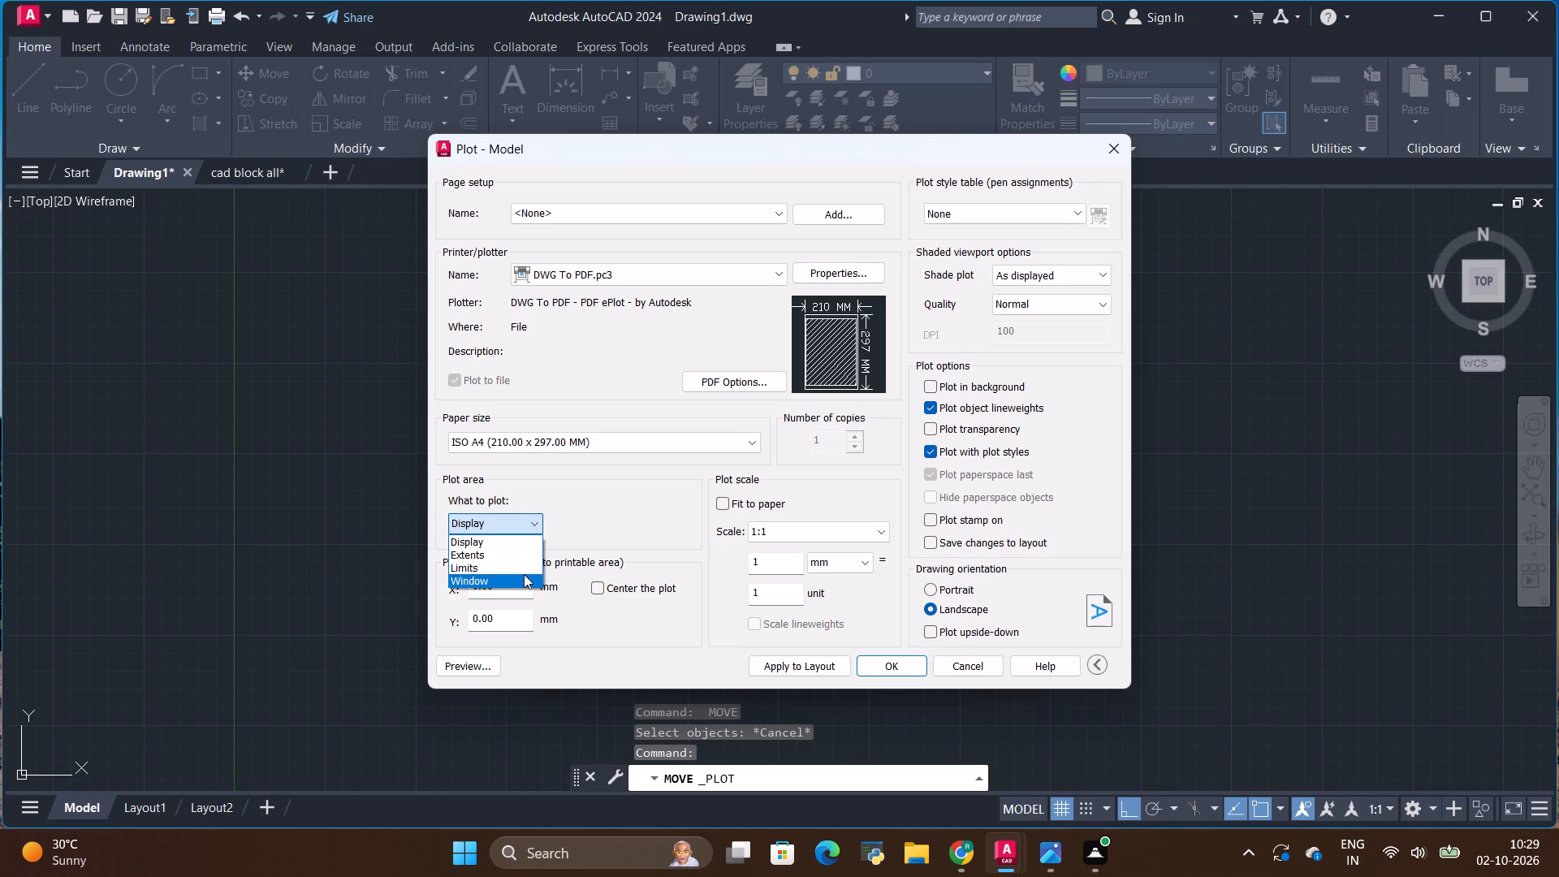
left_click(524, 574)
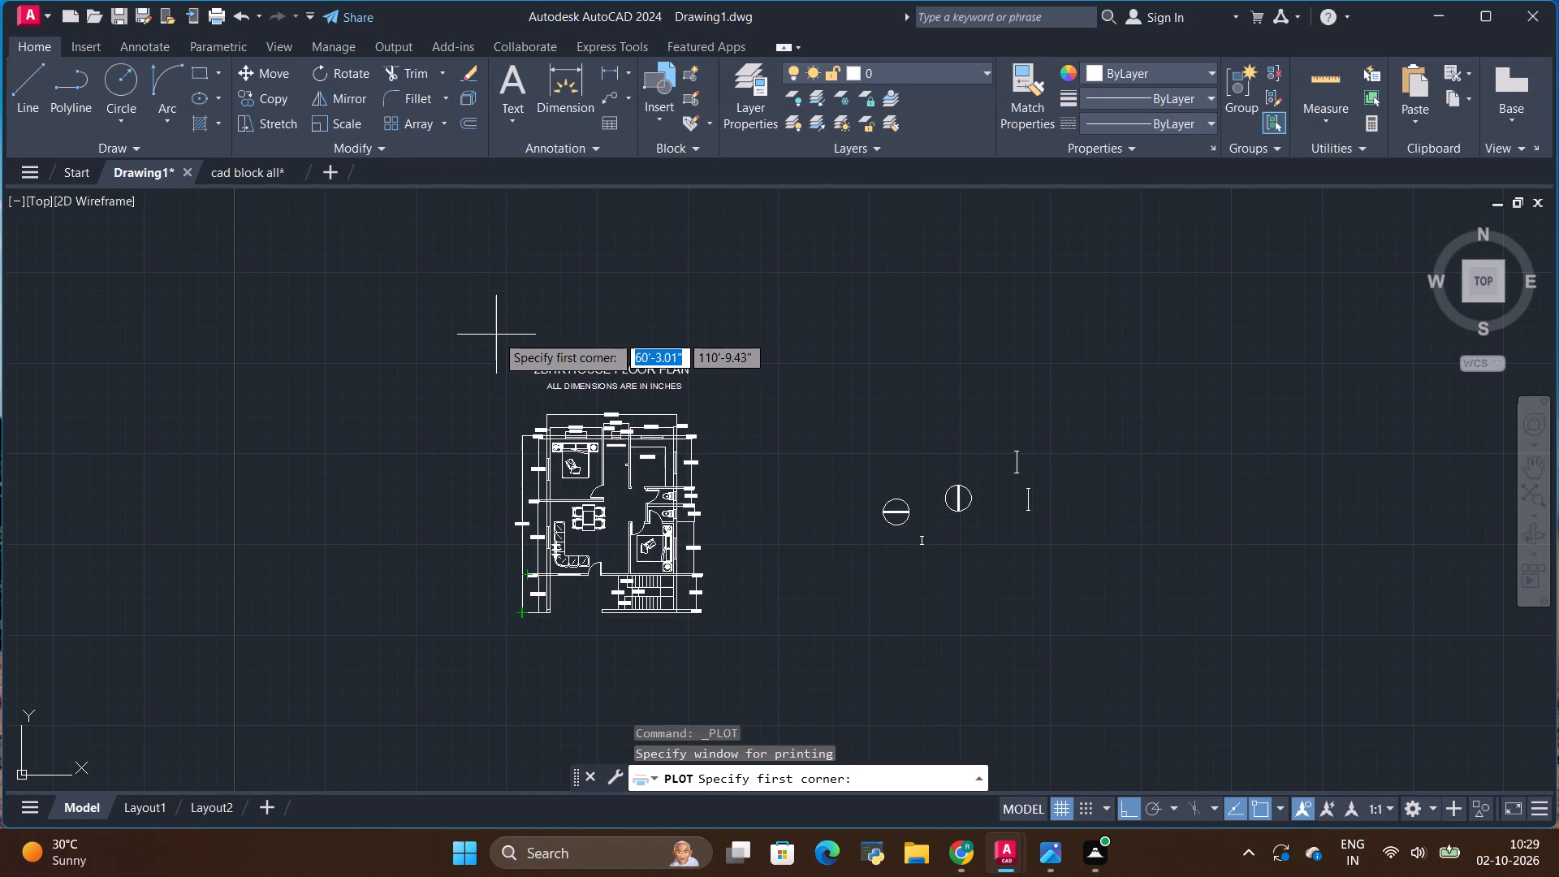
left_click(496, 334)
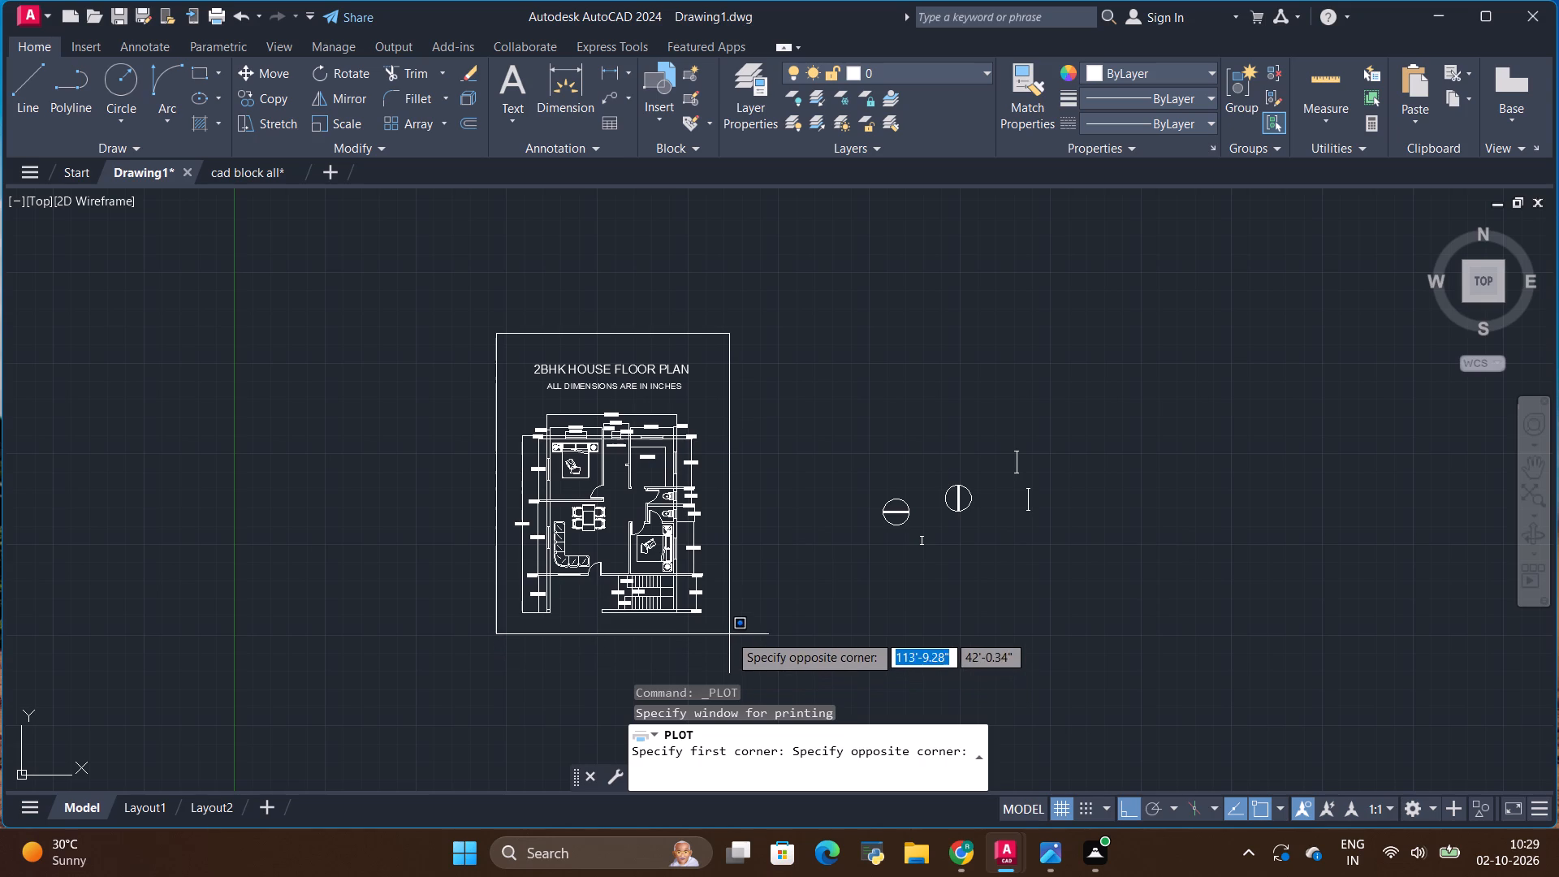
left_click(723, 637)
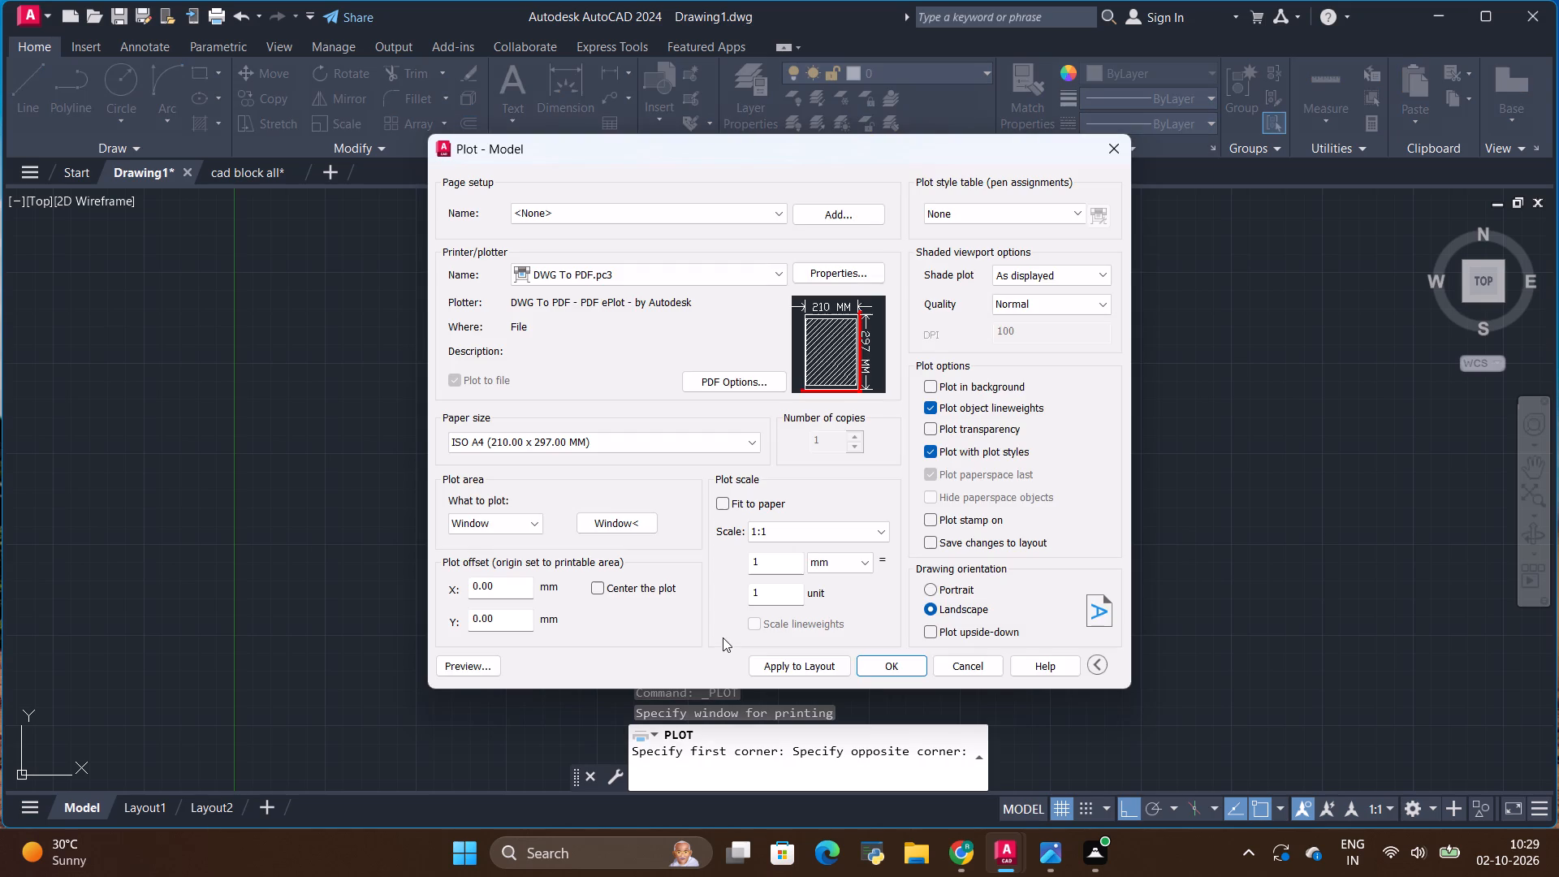
Set the plot scale to fit the paper, apply the setup to the layout, and set the scale units to inches.
left_click(722, 502)
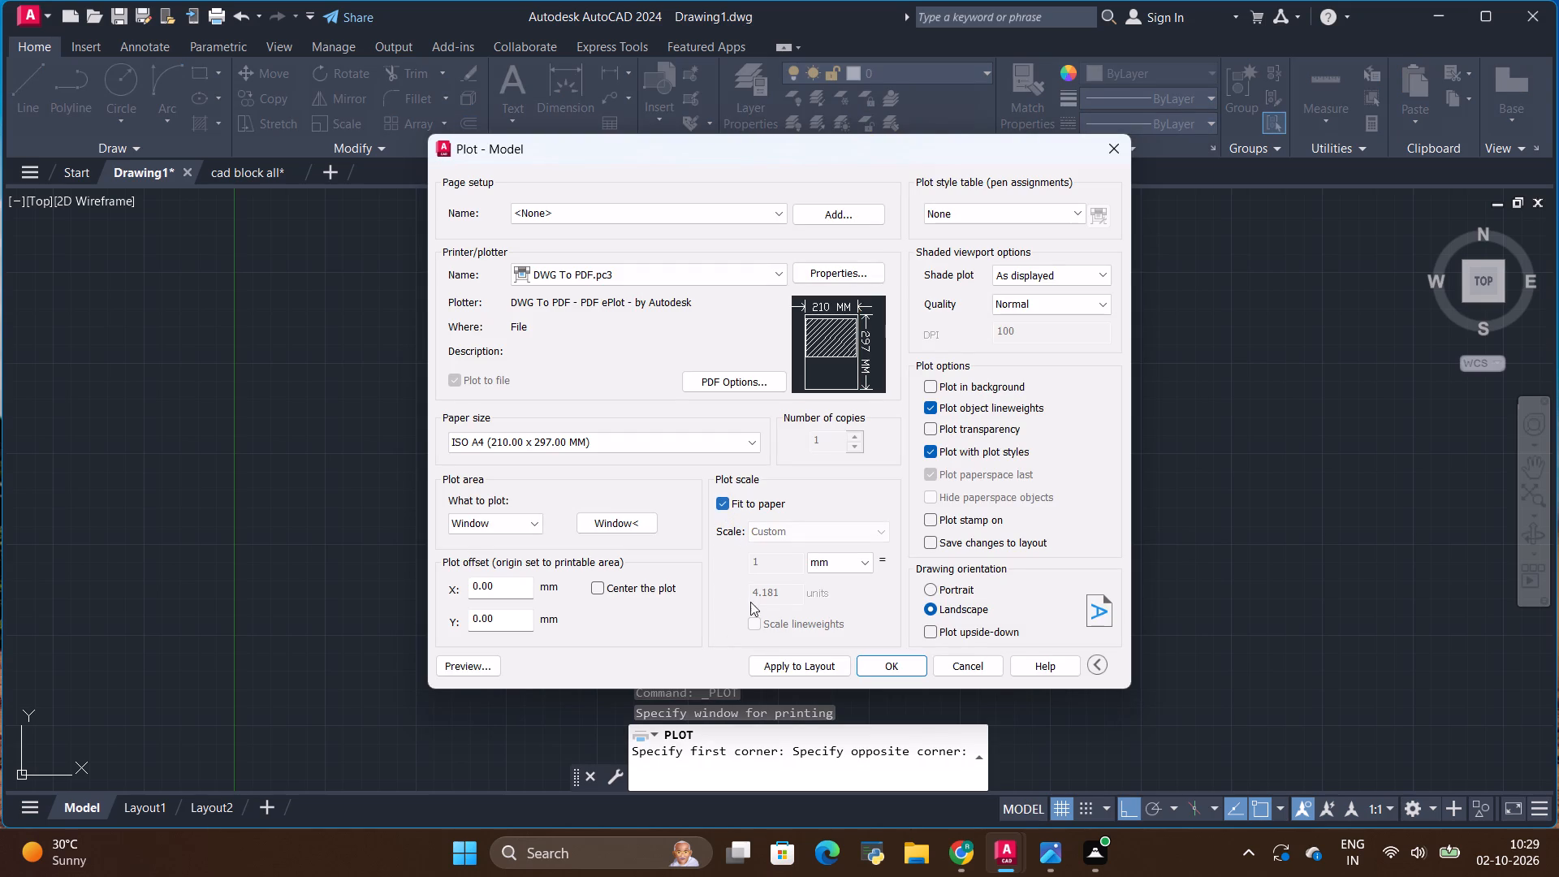
left_click(769, 665)
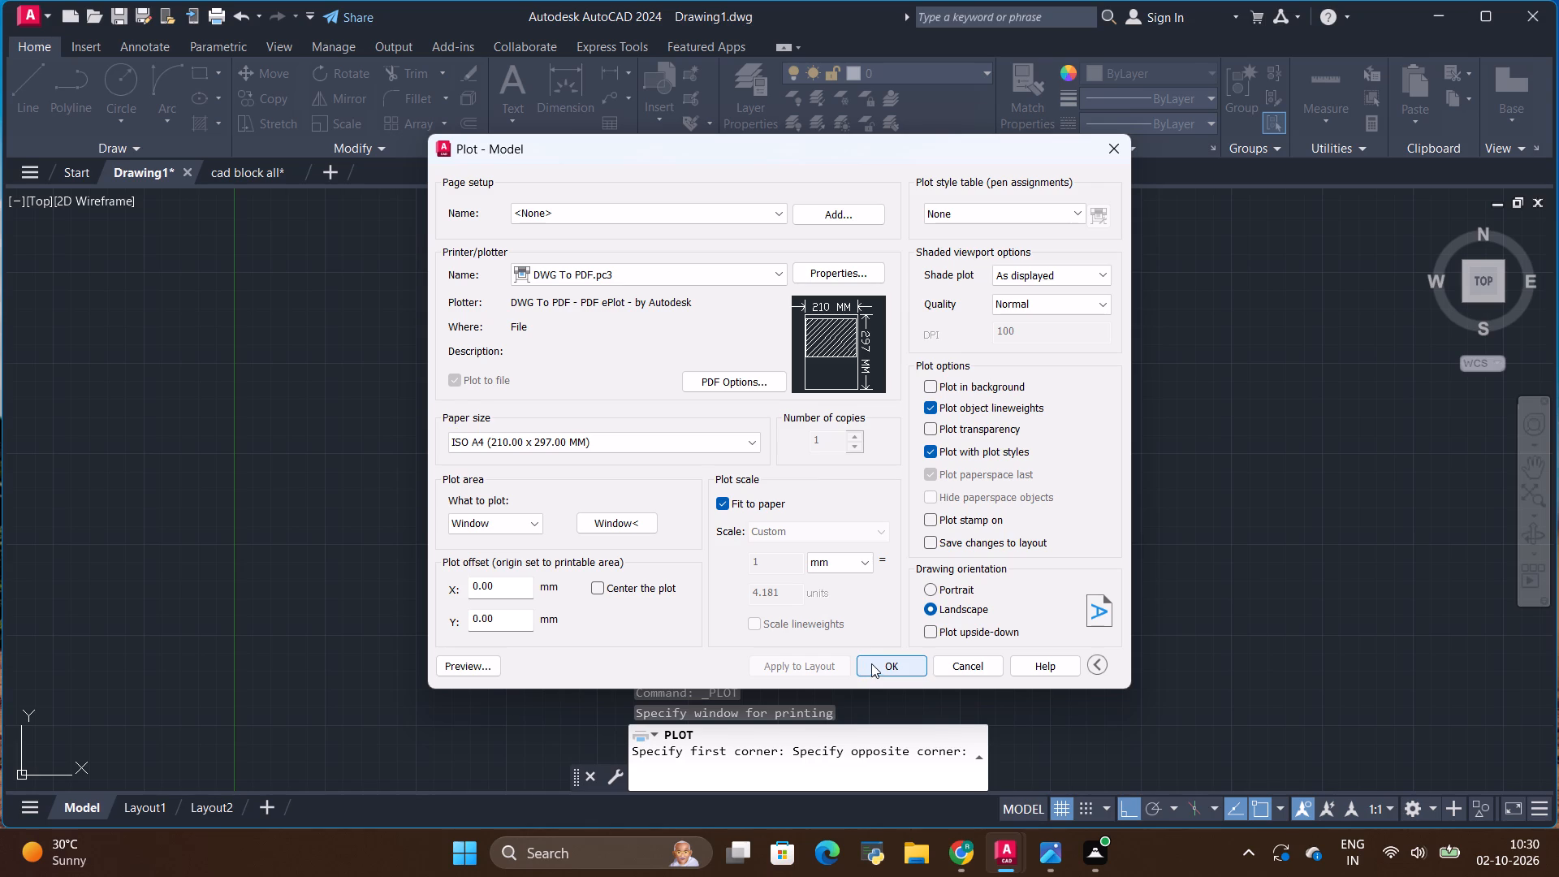
left_click(858, 557)
left_click(845, 577)
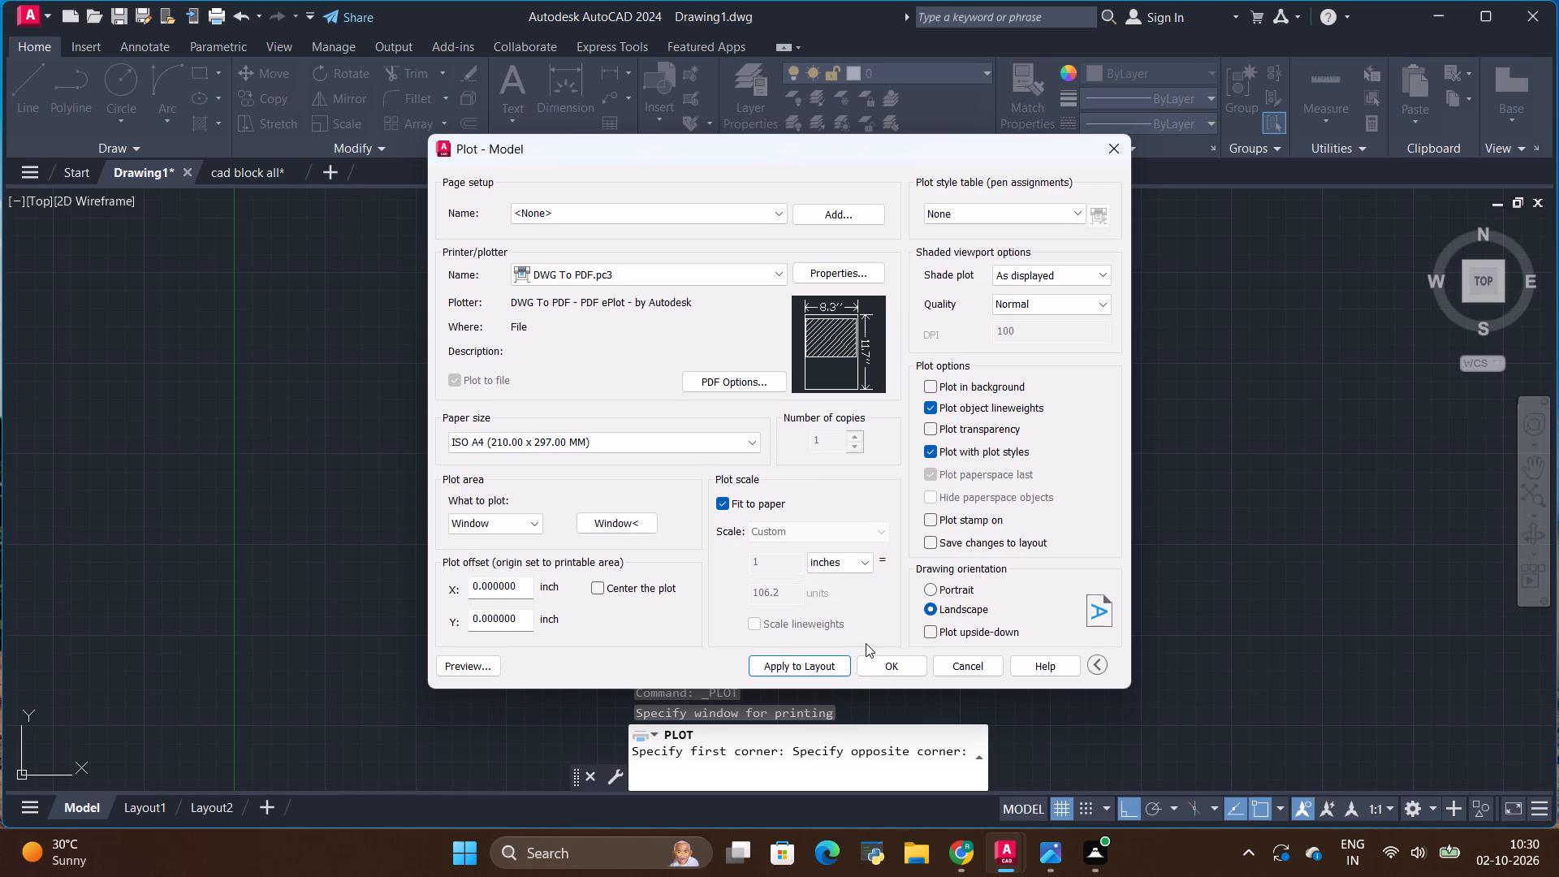
Plot the floor plan to a PDF named Drawing1-Model.pdf in the Documents folder.
left_click(876, 659)
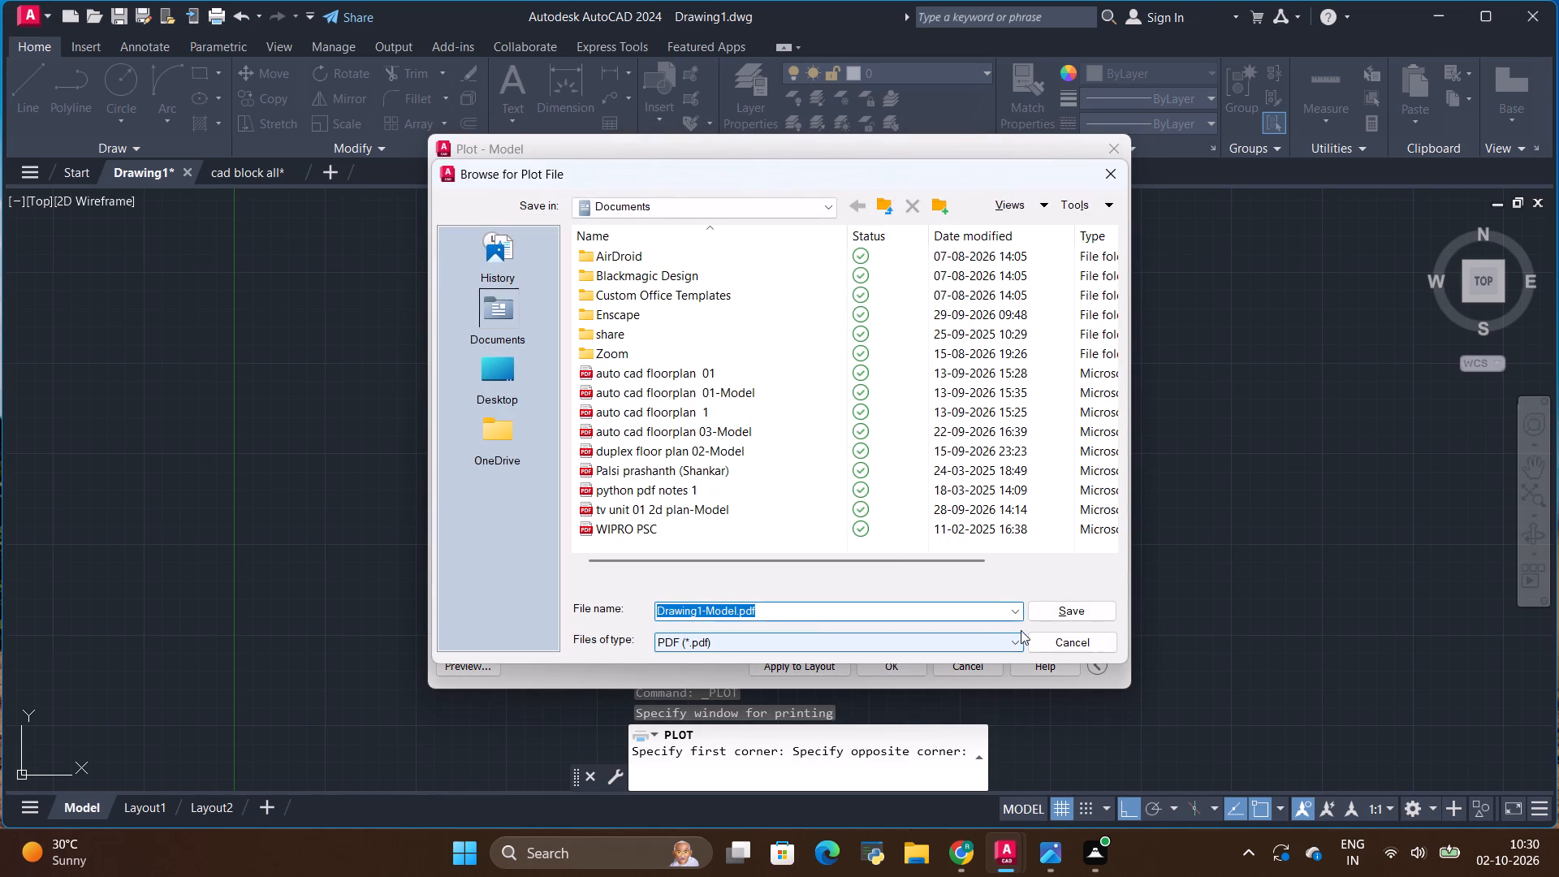
left_click(1068, 615)
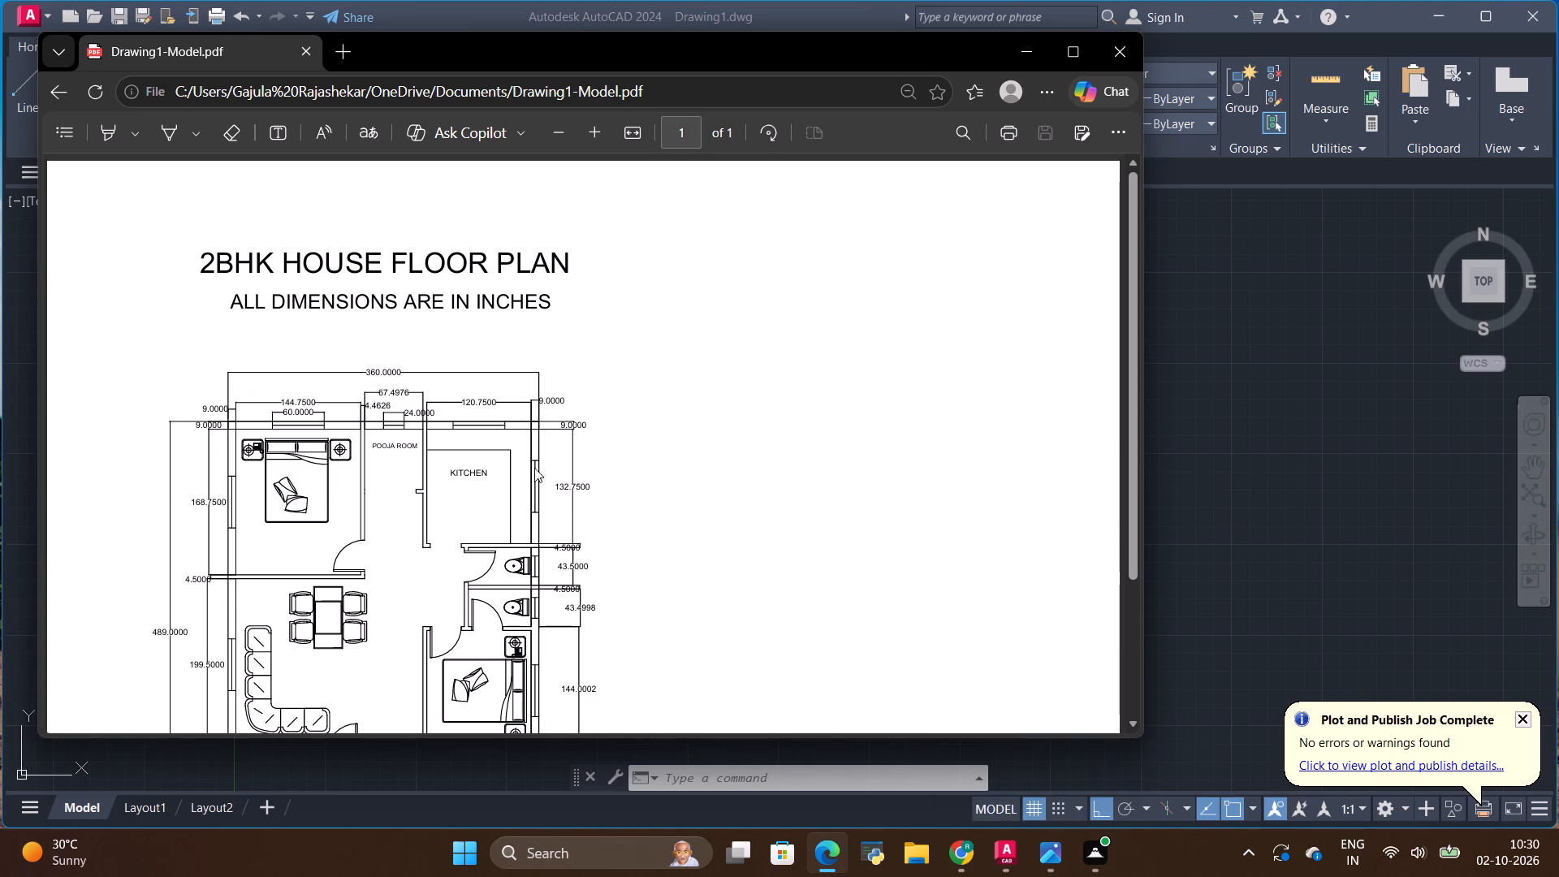
Examine the plotted PDF at closer zoom, checking the title, room labels, furniture, stairs and dimensions, and close it.
scroll(46, 515, "up", 2)
scroll(218, 475, "down", 2)
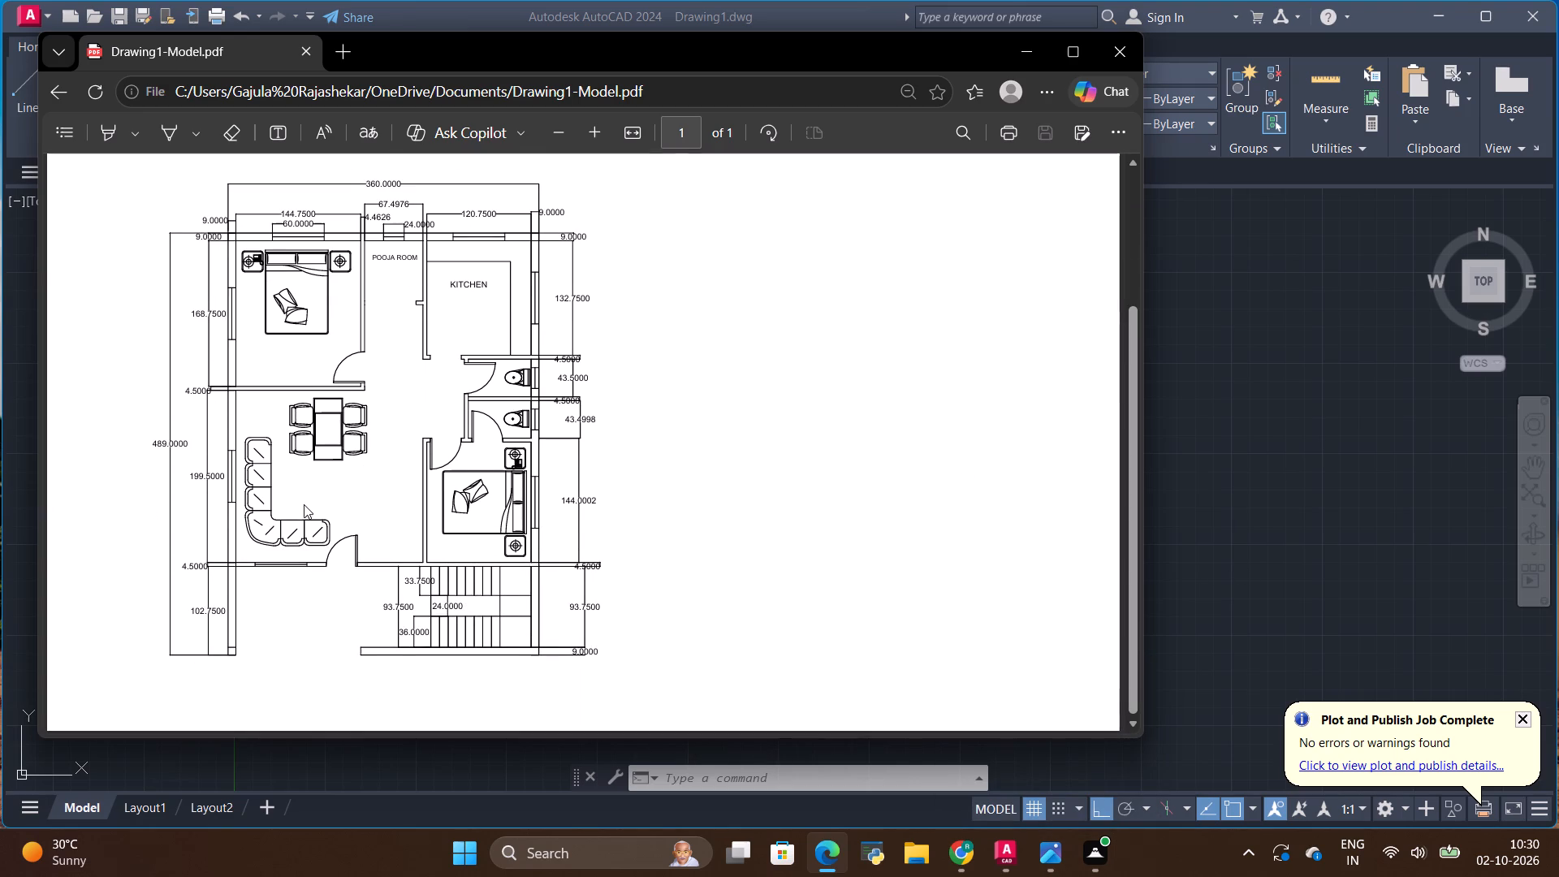
left_click(600, 136)
triple_click(600, 136)
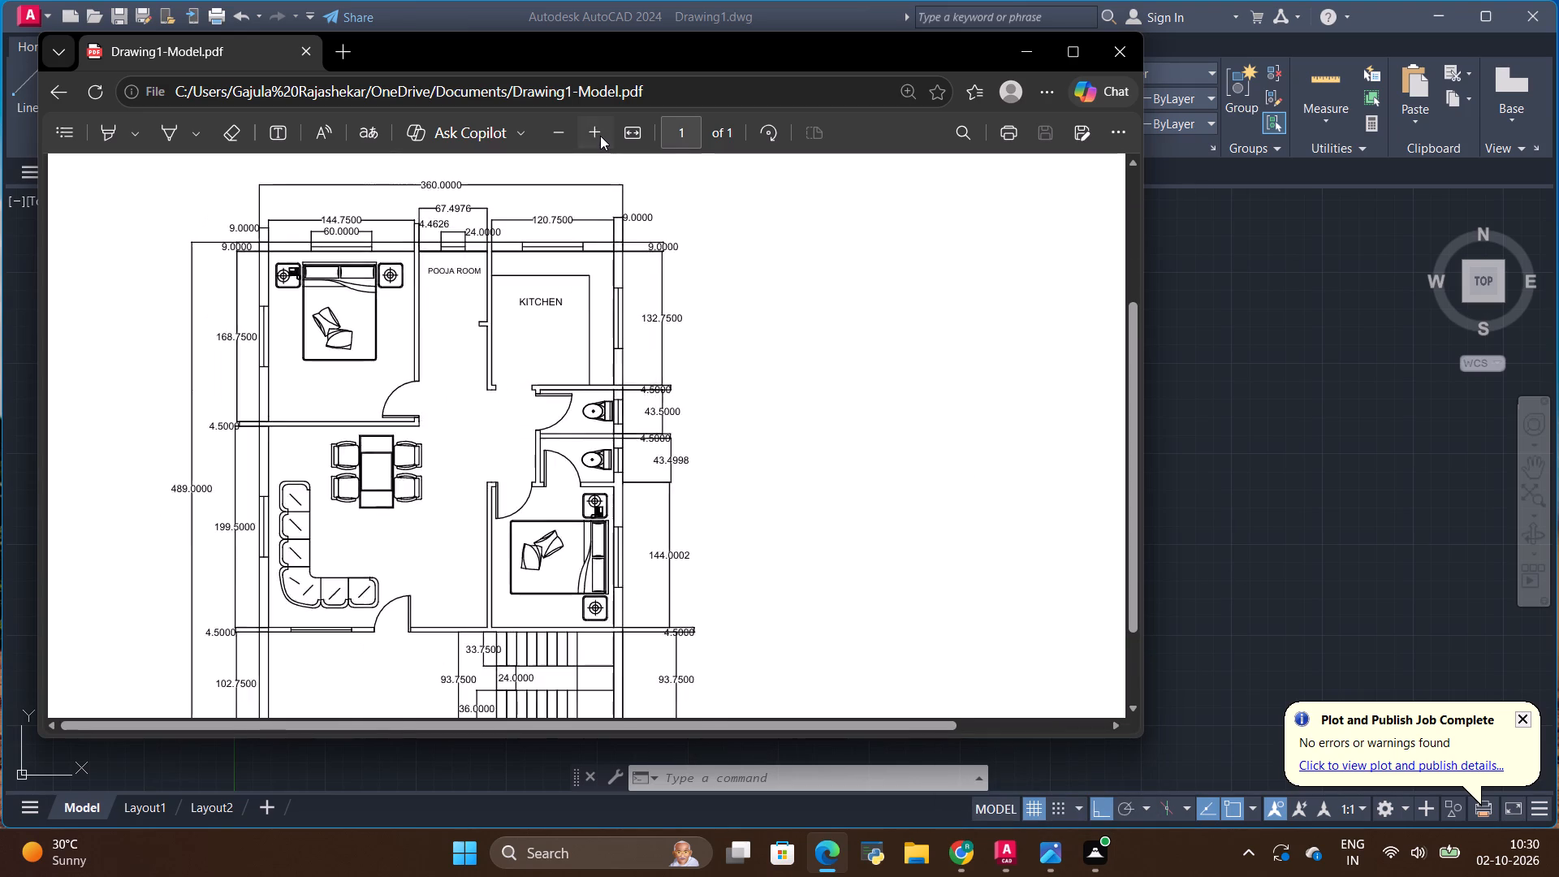
left_click(600, 136)
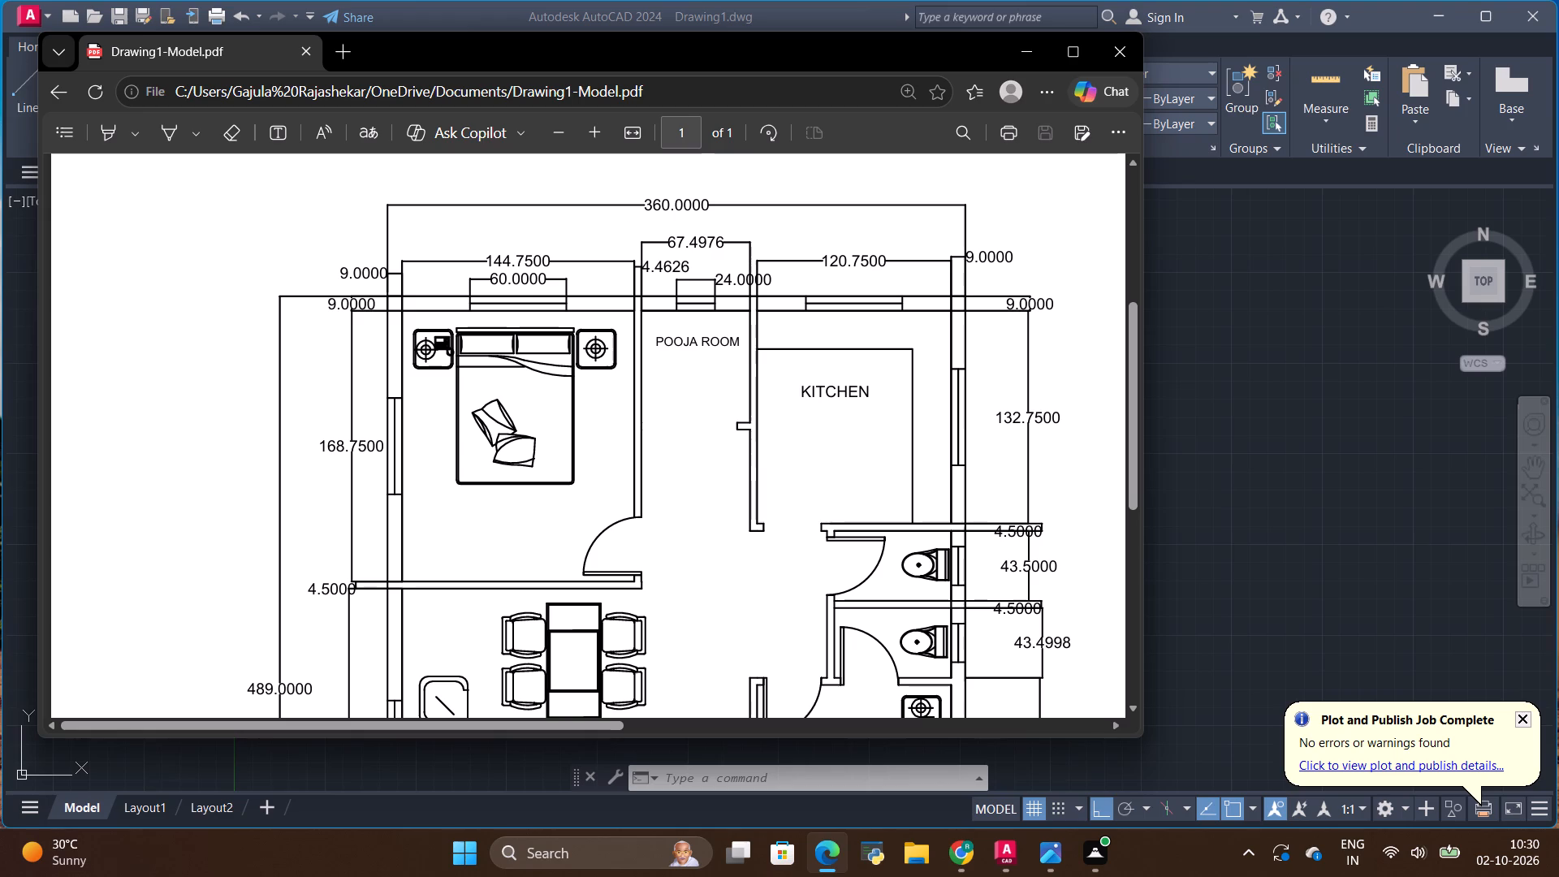
scroll(700, 392, "down", 1)
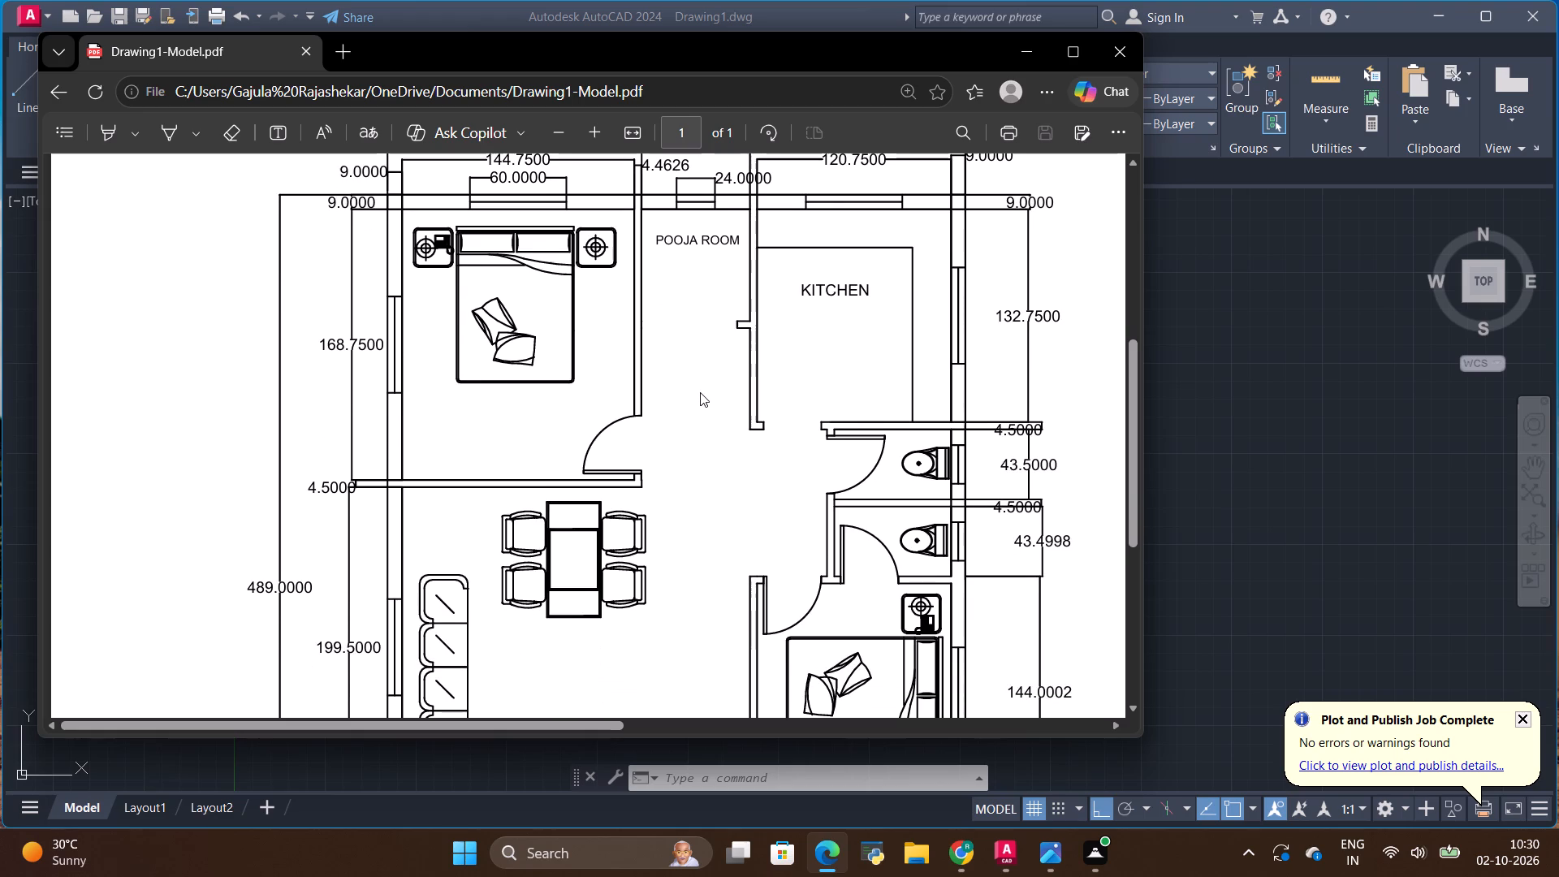
scroll(401, 194, "up", 2)
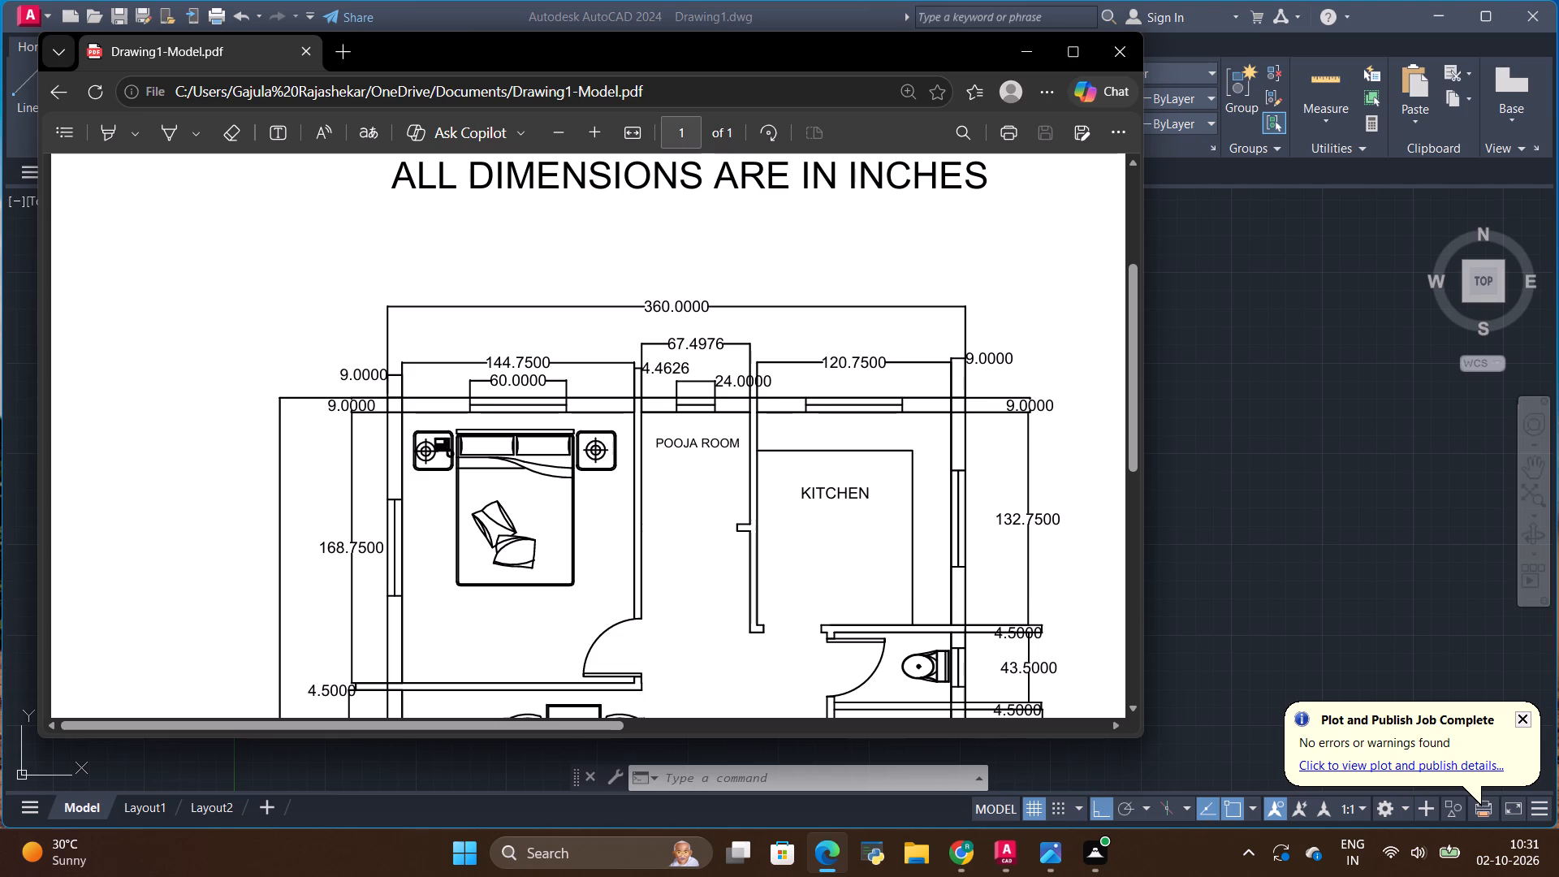
scroll(751, 434, "down", 1)
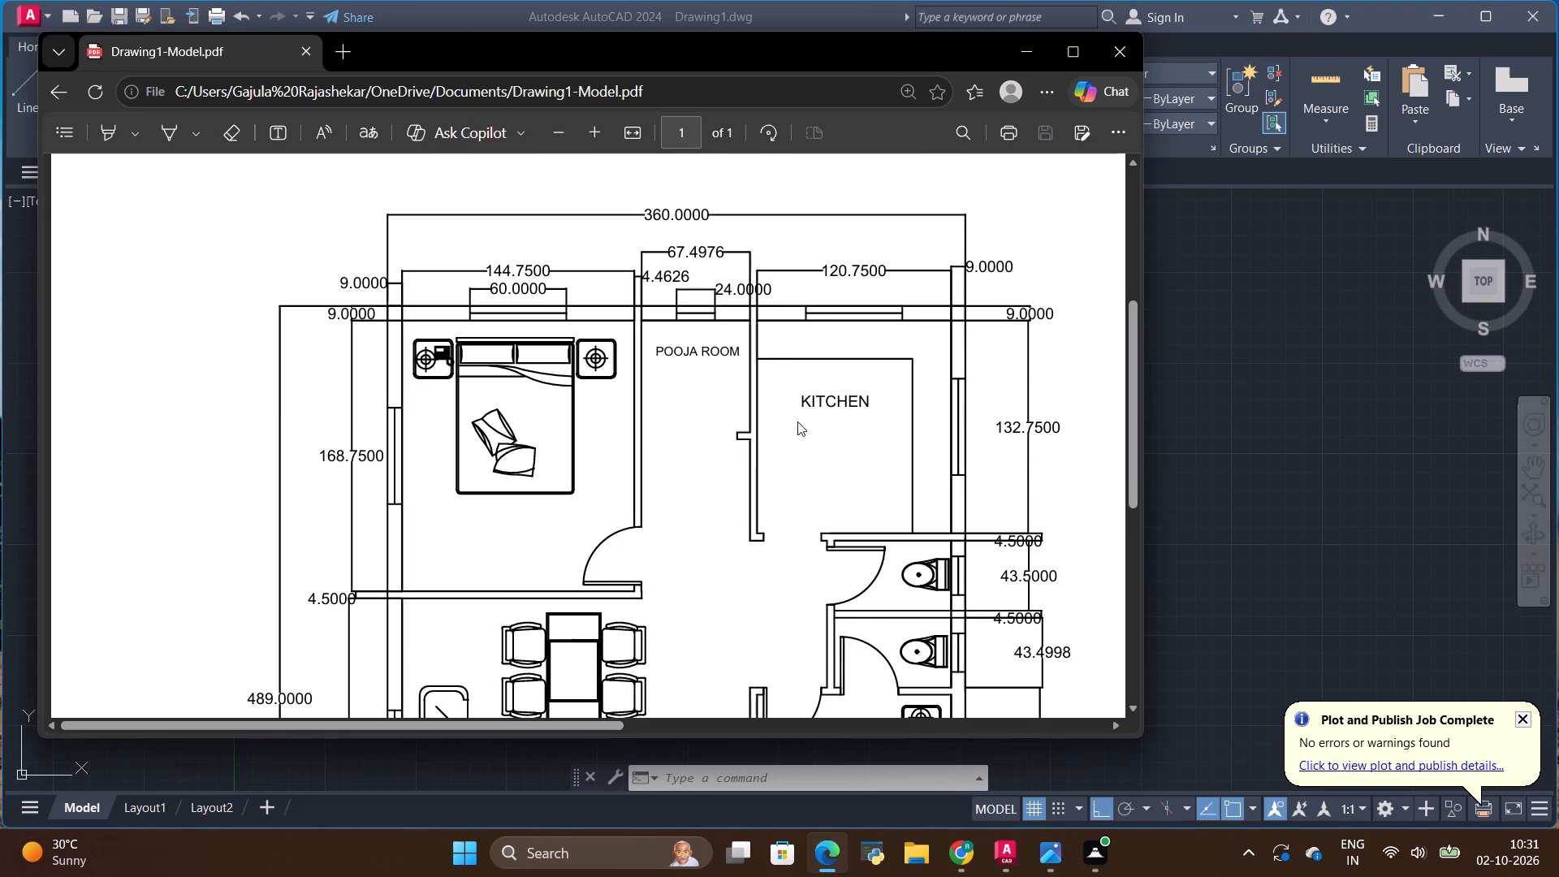
scroll(778, 422, "down", 5)
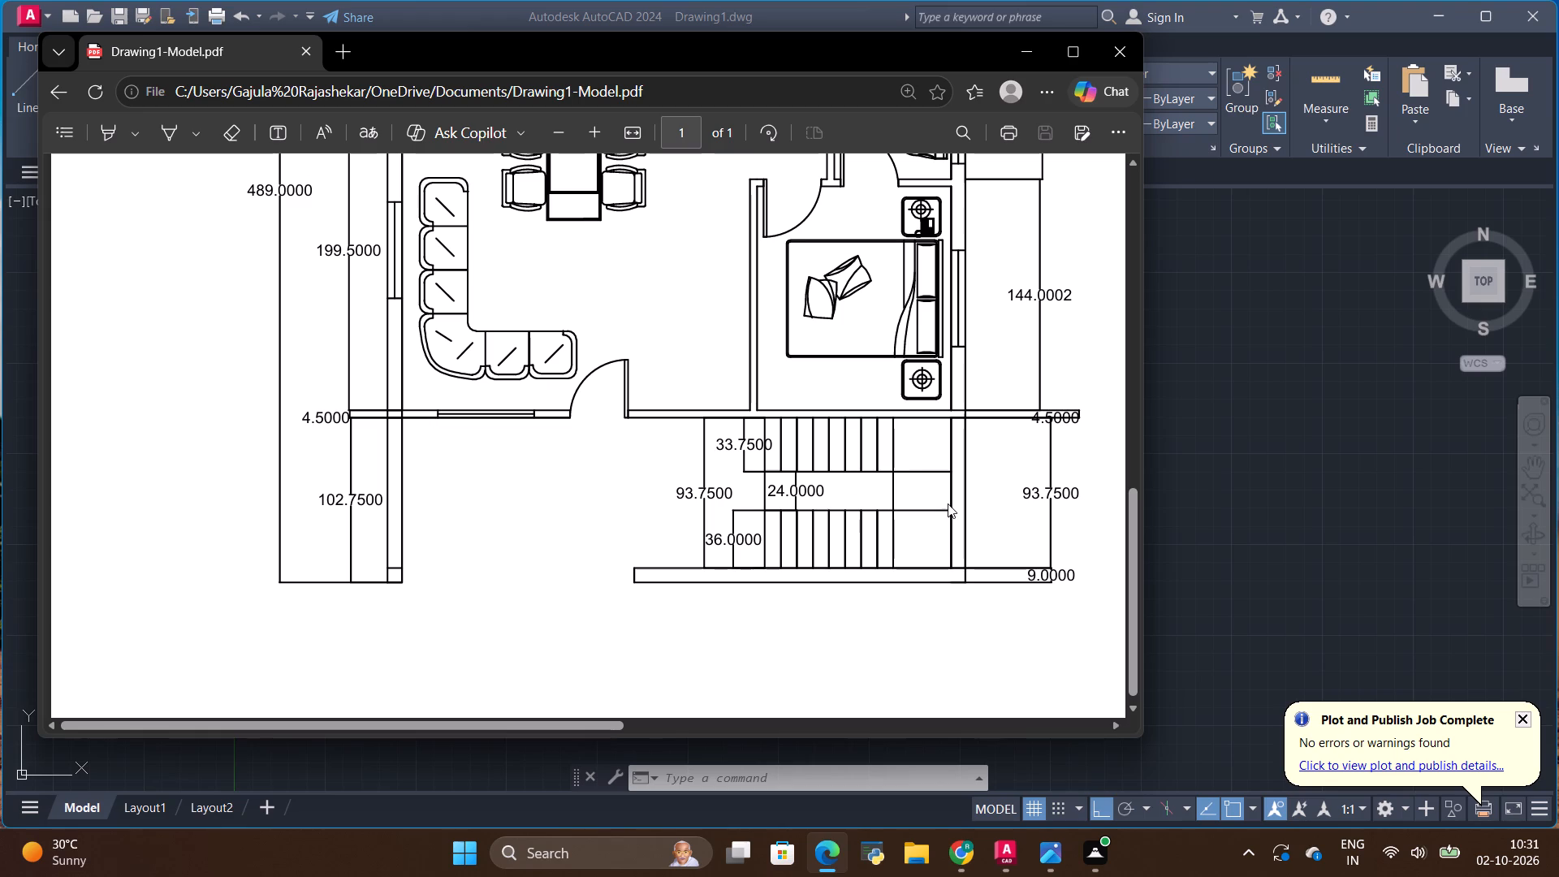
scroll(938, 514, "up", 3)
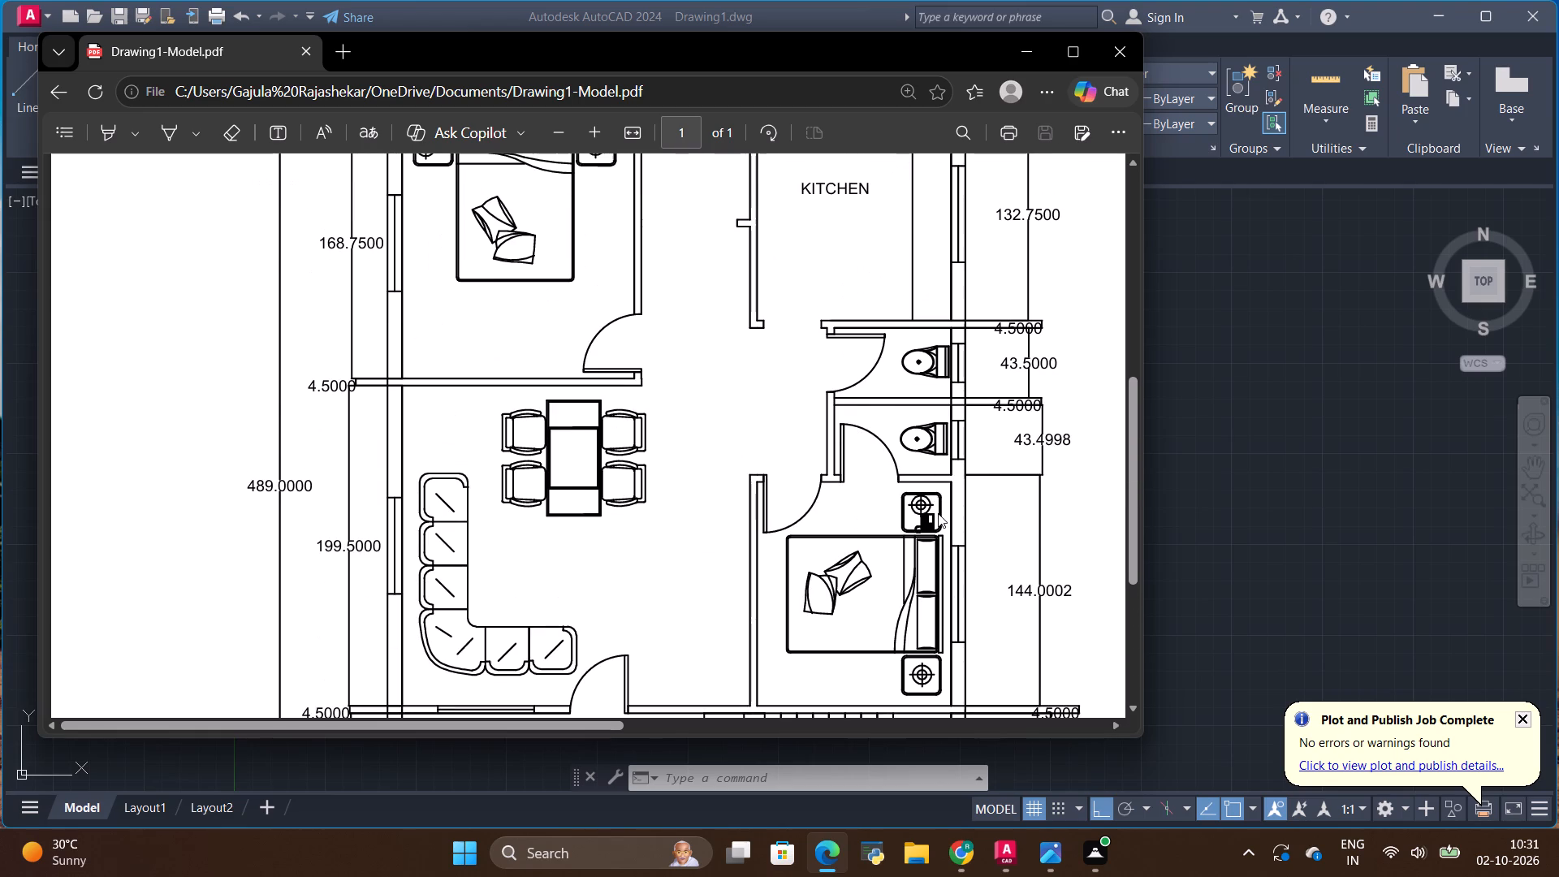
scroll(938, 513, "up", 4)
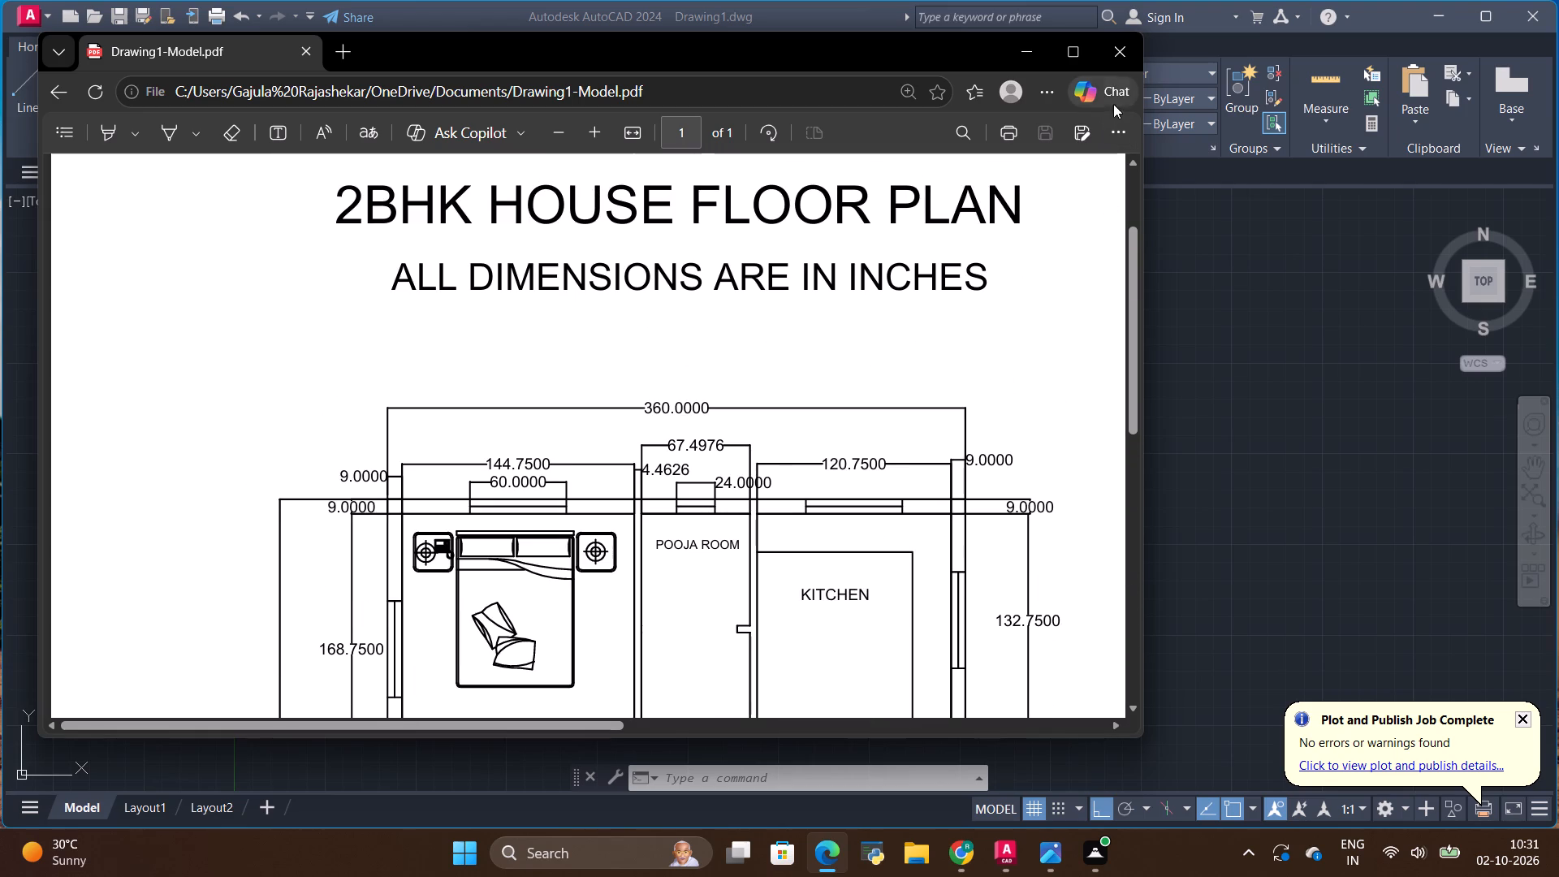
left_click(1116, 41)
Save the drawing as 2D HOUSE FLOOR PLAN 08 in the Downloads folder, in AutoCAD 2018 Drawing format.
scroll(909, 452, "down", 1)
scroll(734, 486, "up", 2)
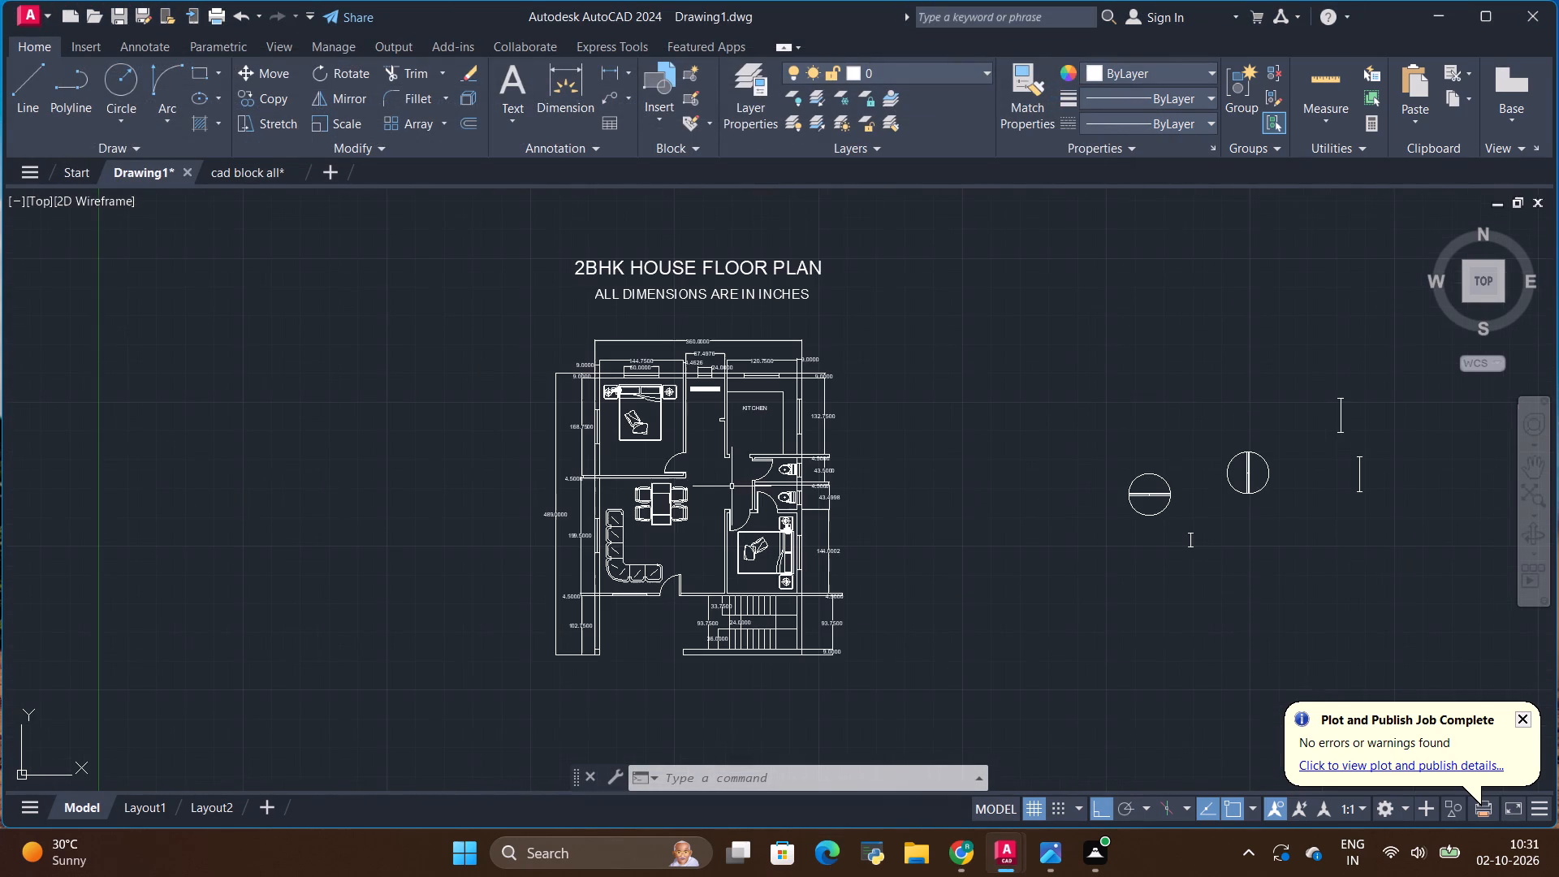
key("ctrl+s")
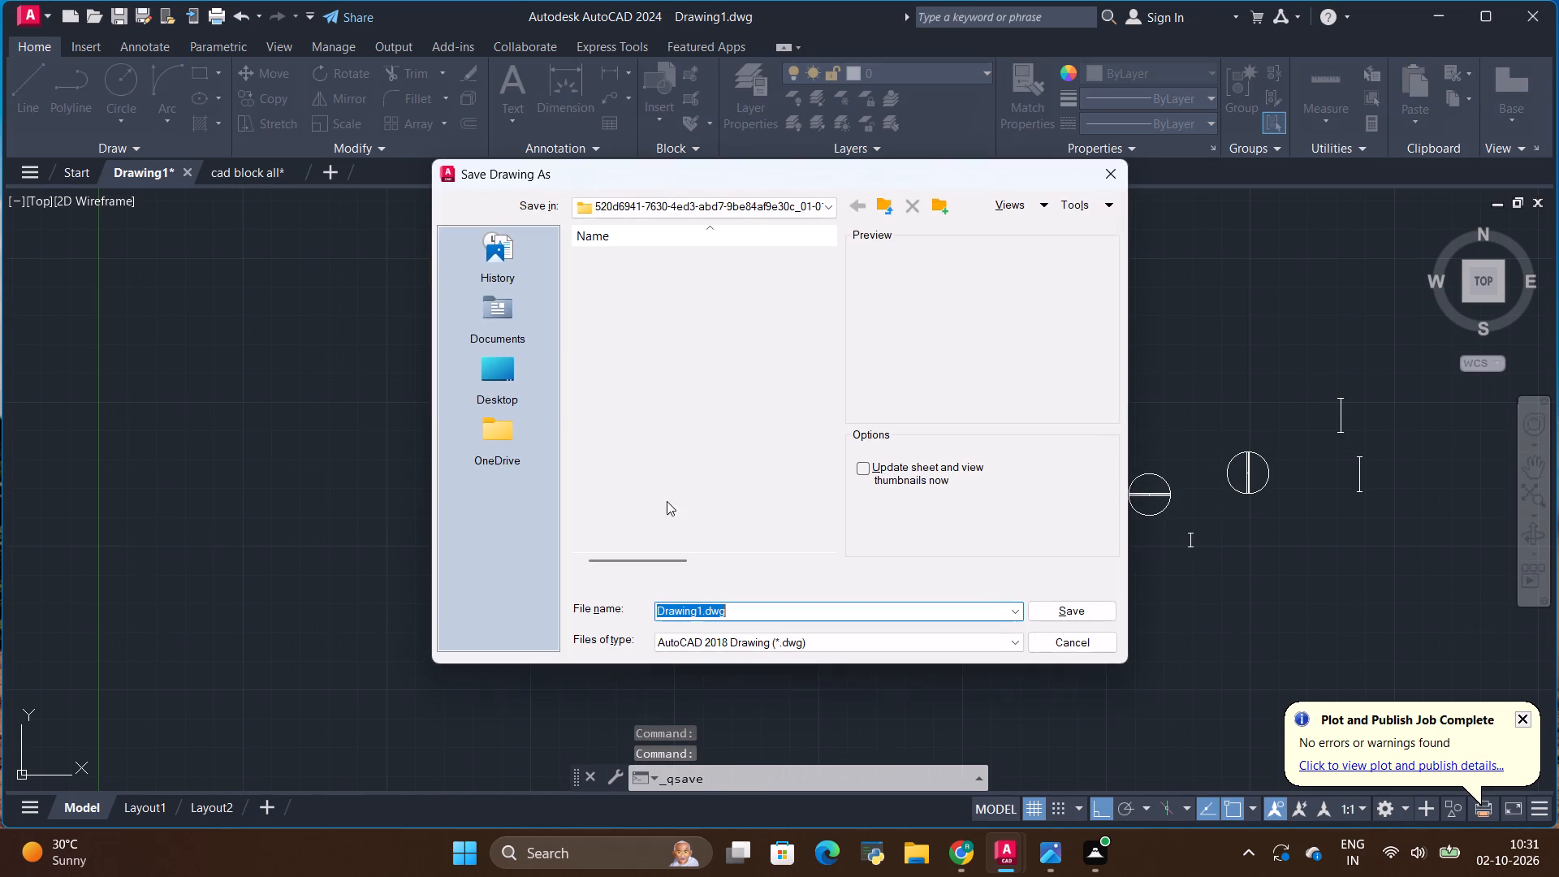
key("BackSpace")
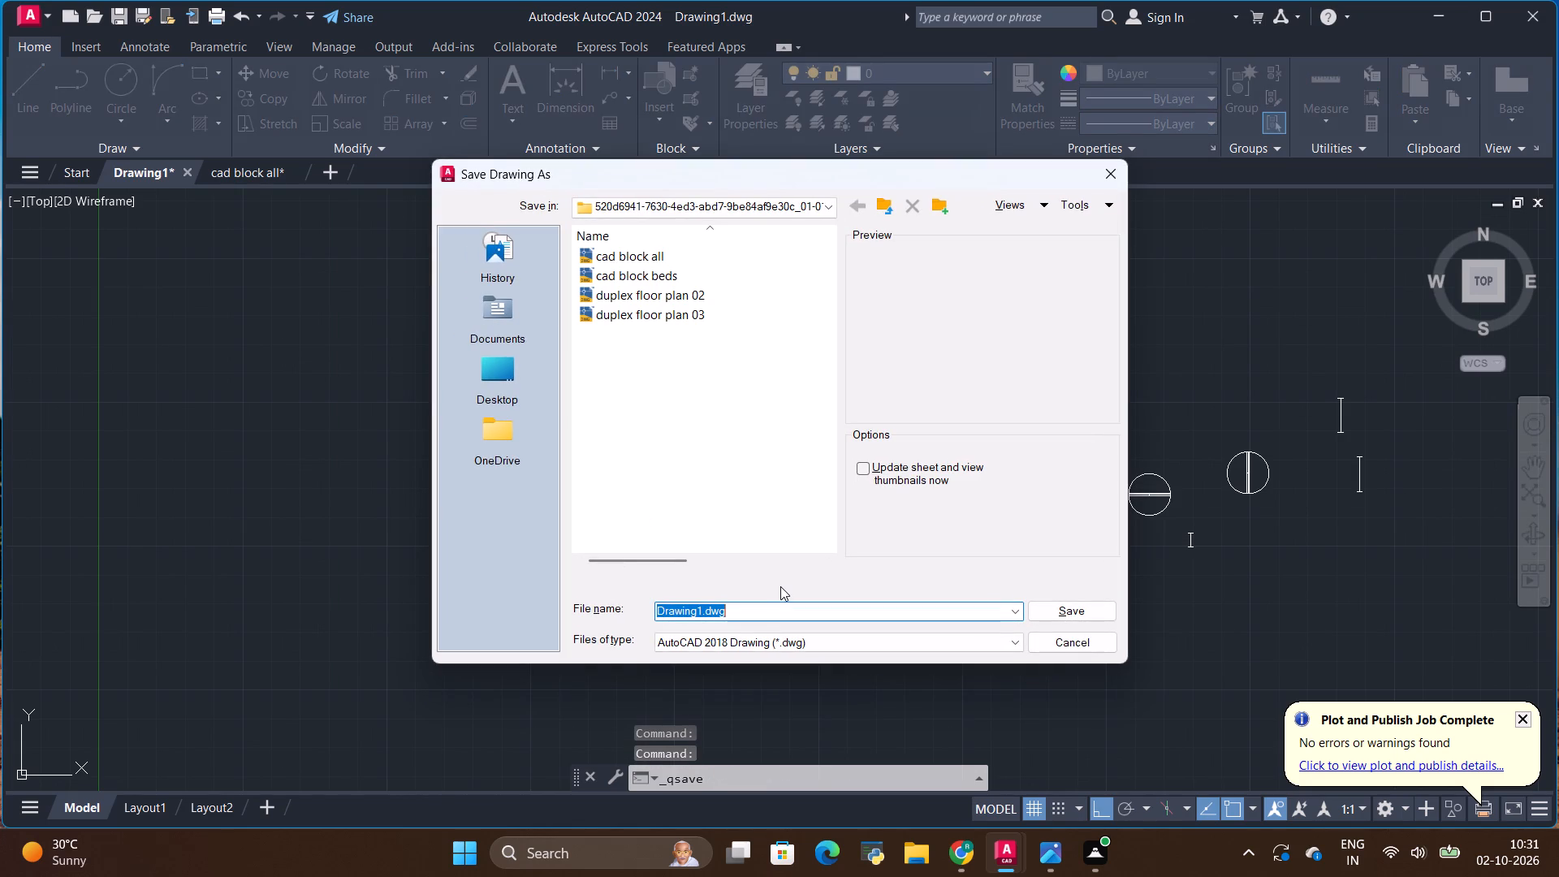
type("2D HOUSE FLOOR PLAN 0")
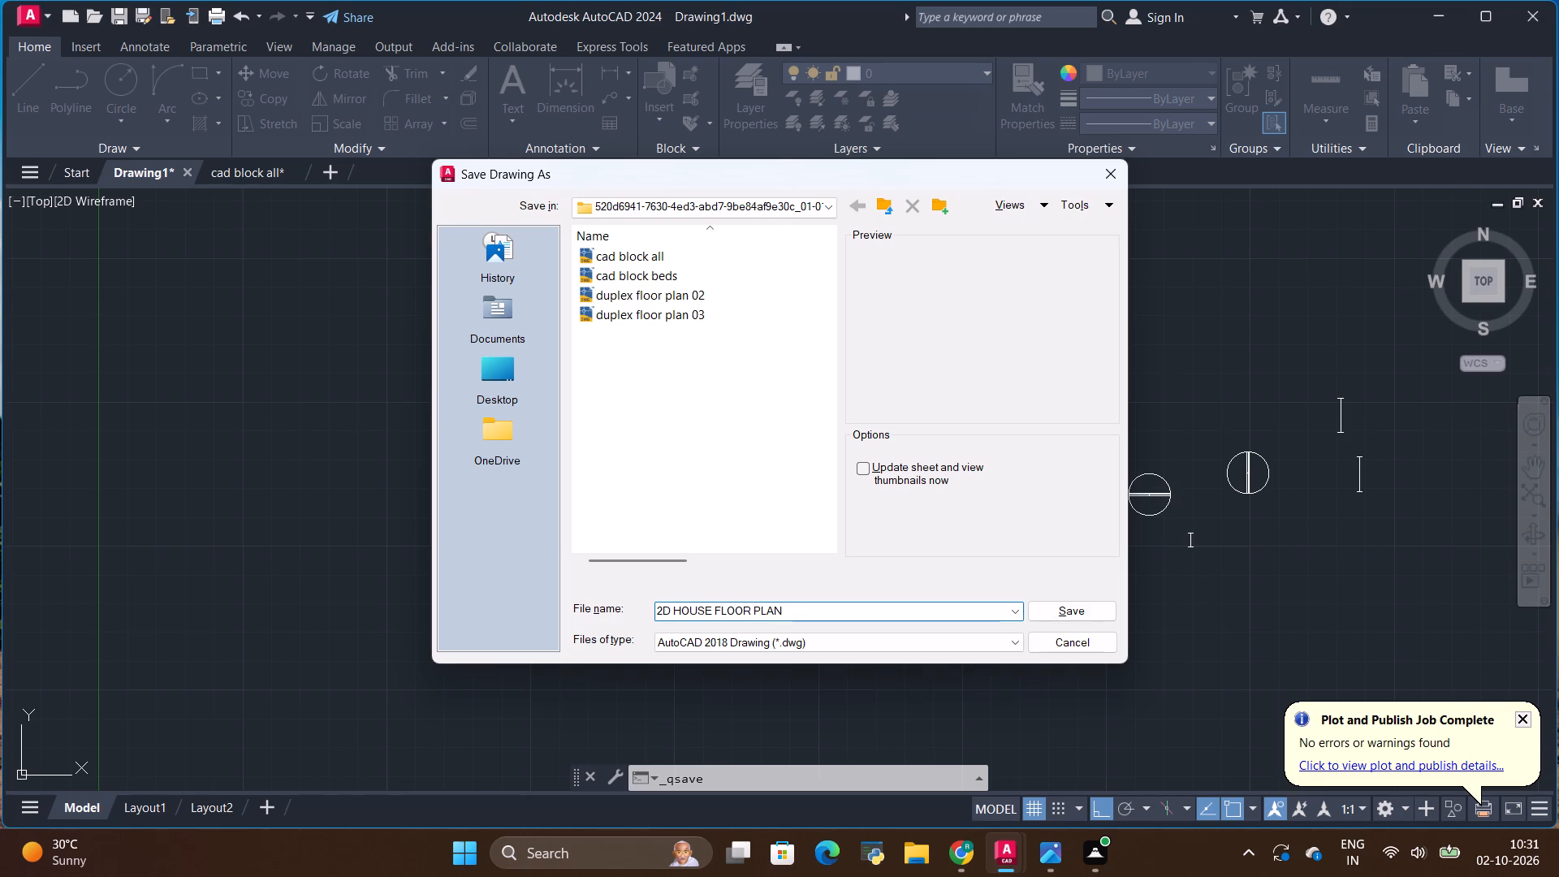
key("8")
left_click(827, 205)
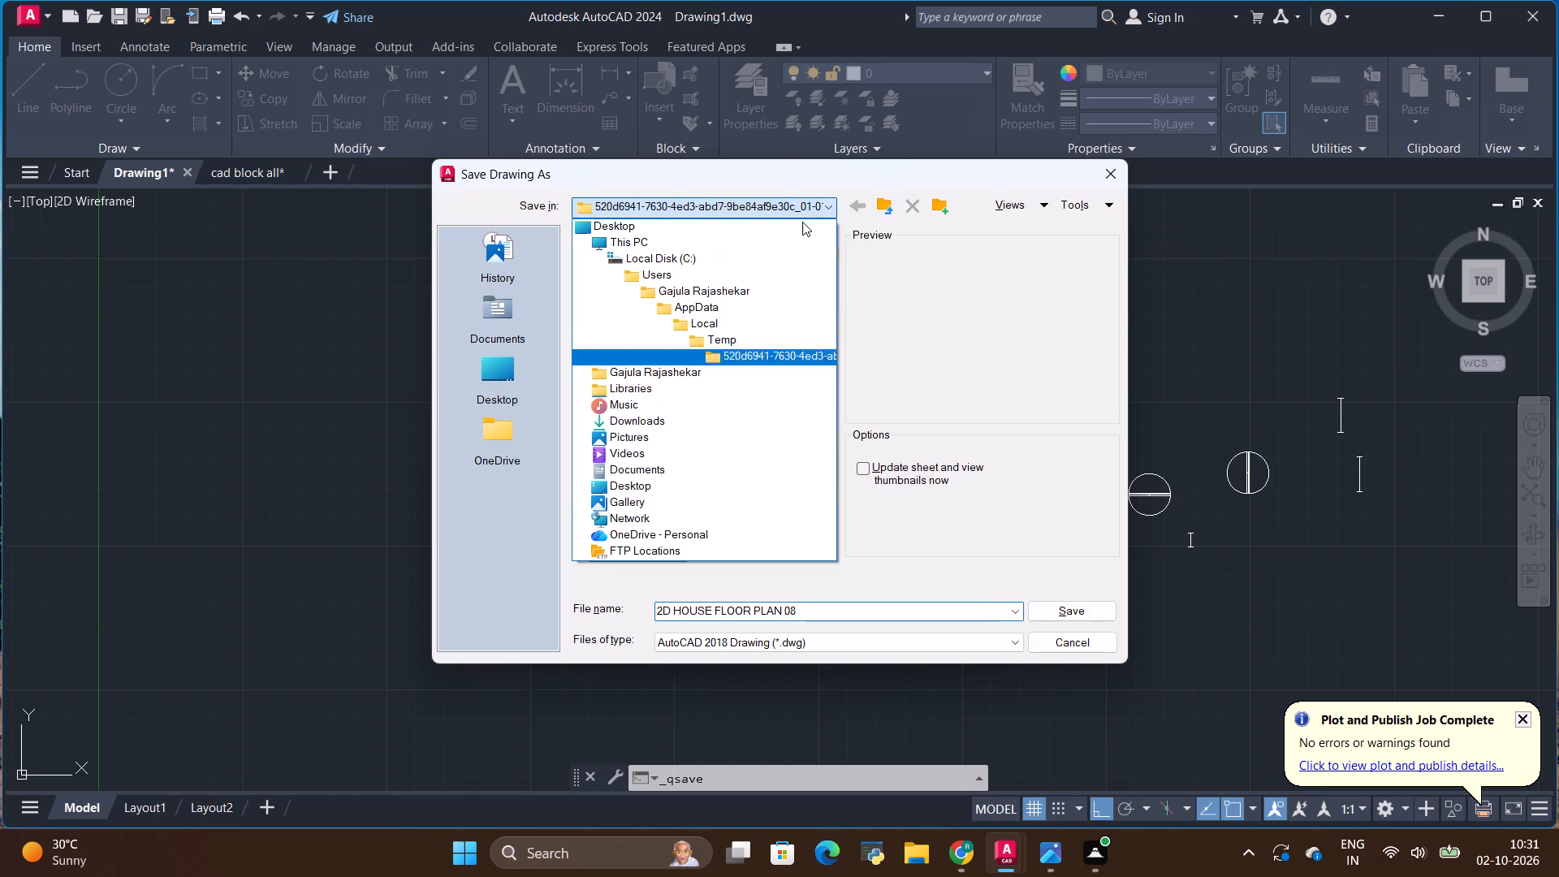
left_click(662, 422)
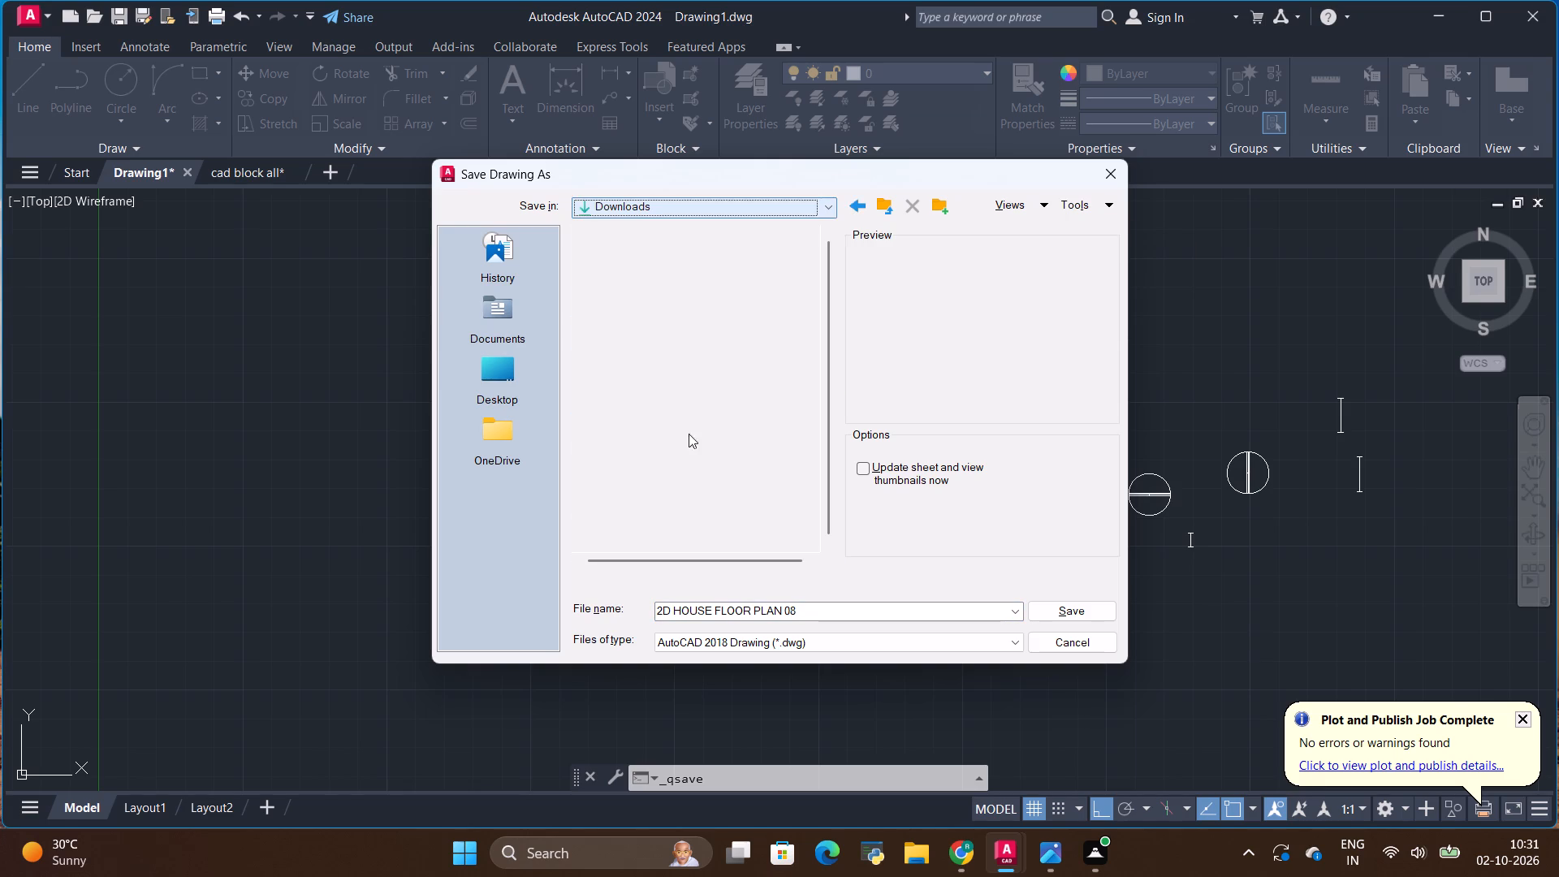
left_click(1047, 611)
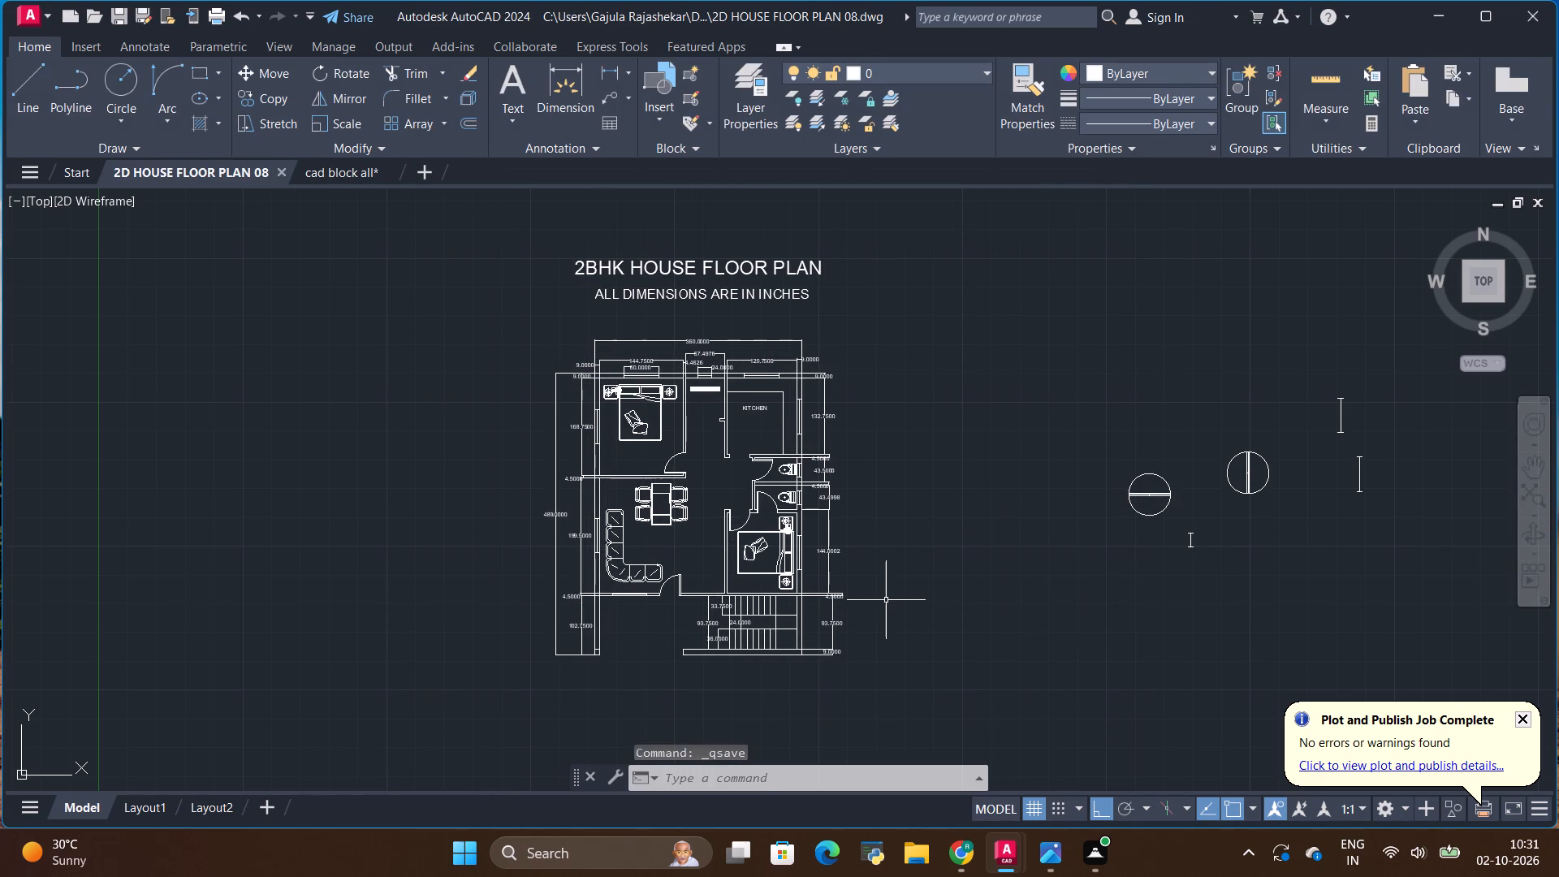
Save the 2D HOUSE FLOOR PLAN 08 drawing again under its current name.
key("ctrl+s")
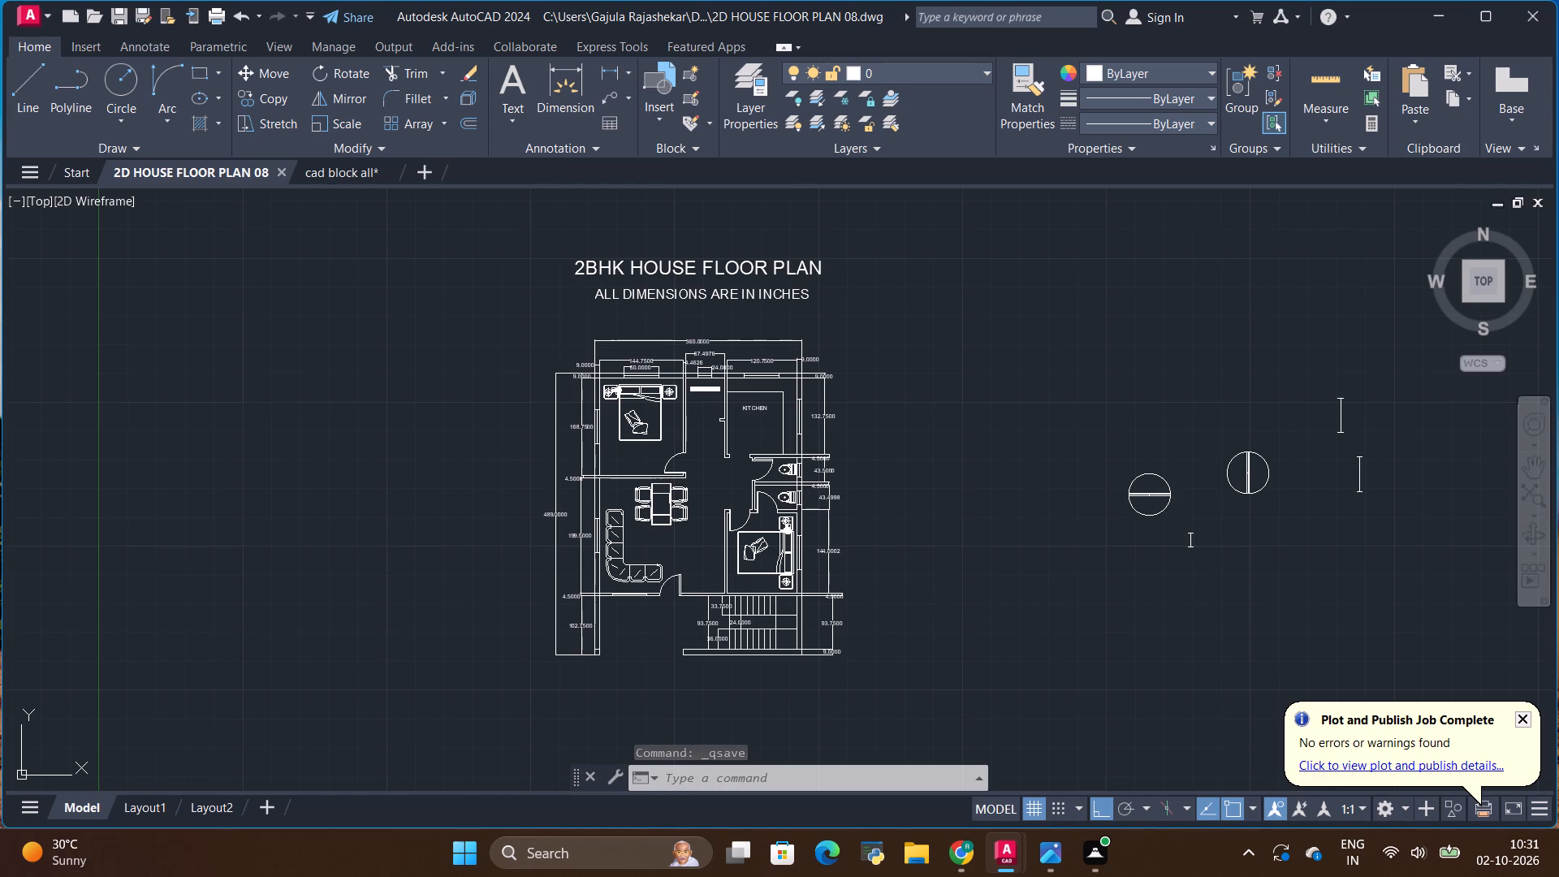
key("ctrl+s")
scroll(963, 573, "down", 1)
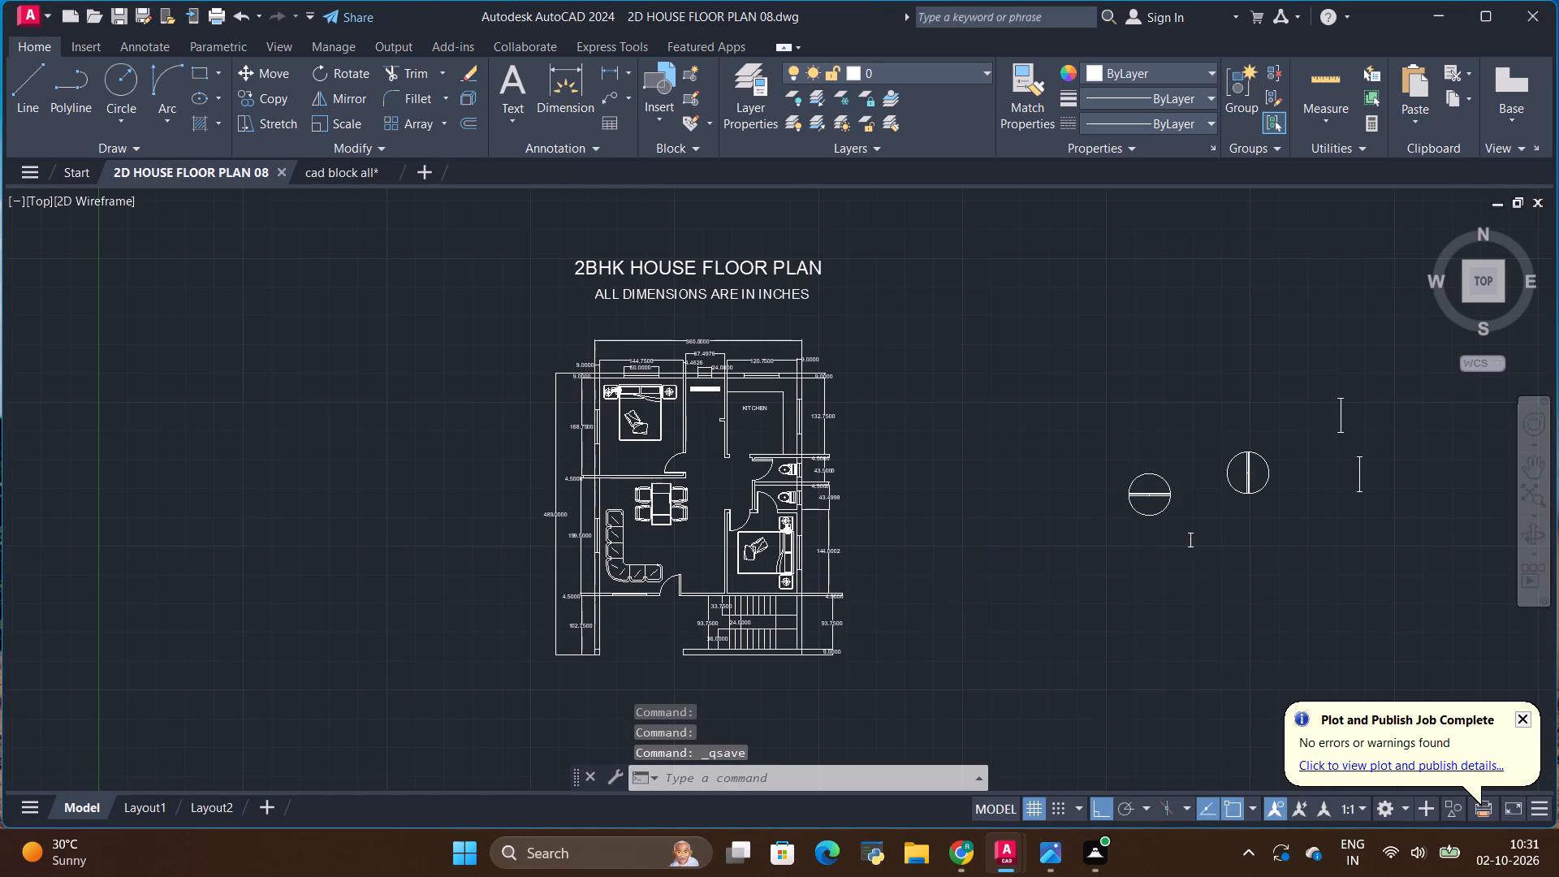
key("ctrl+s")
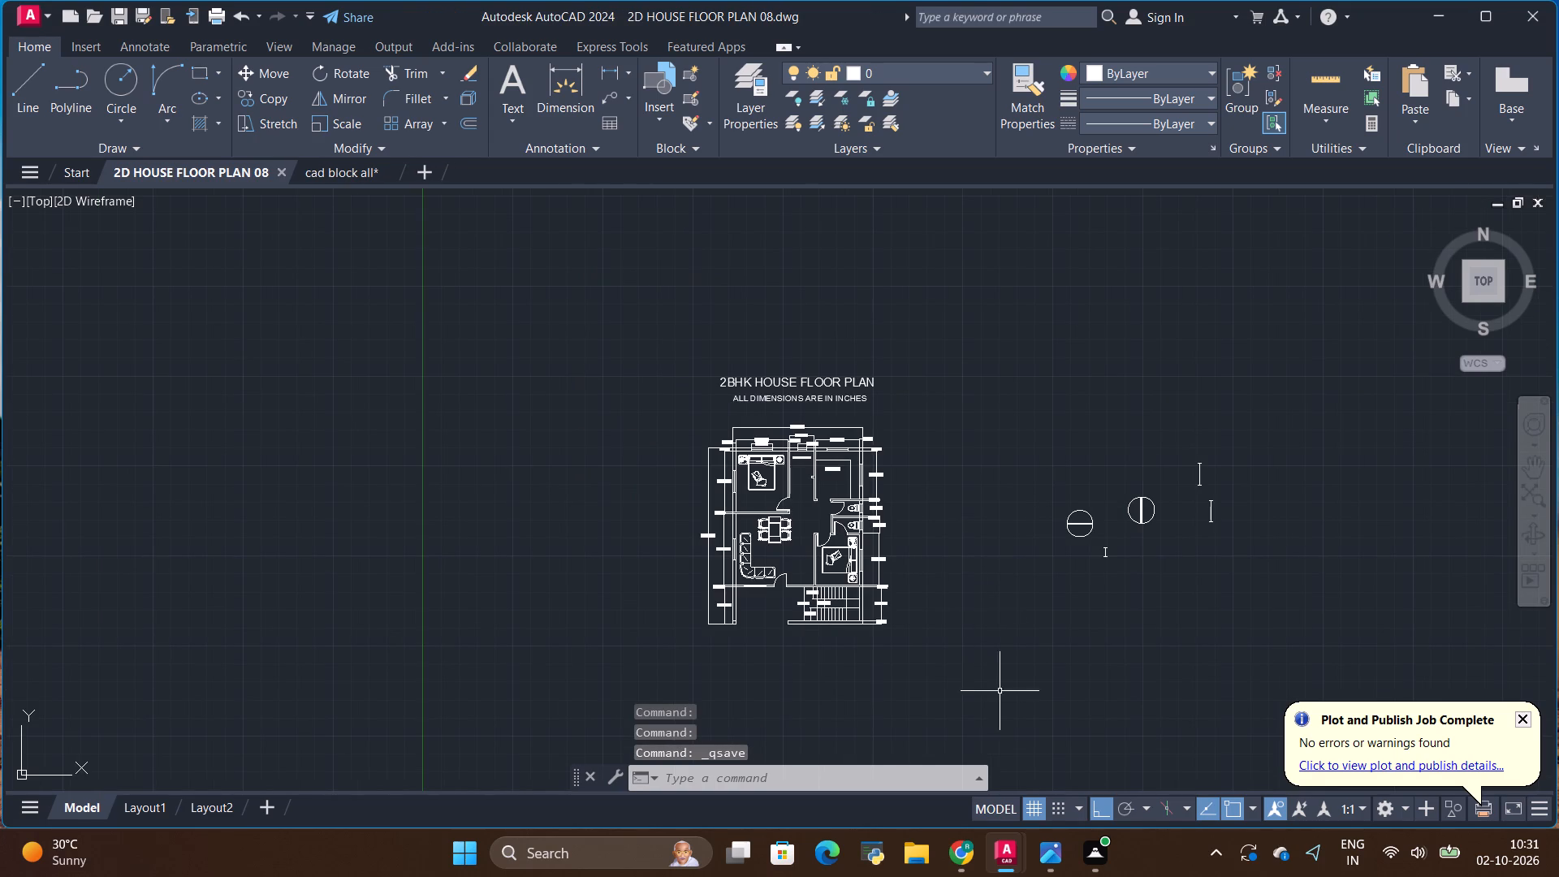